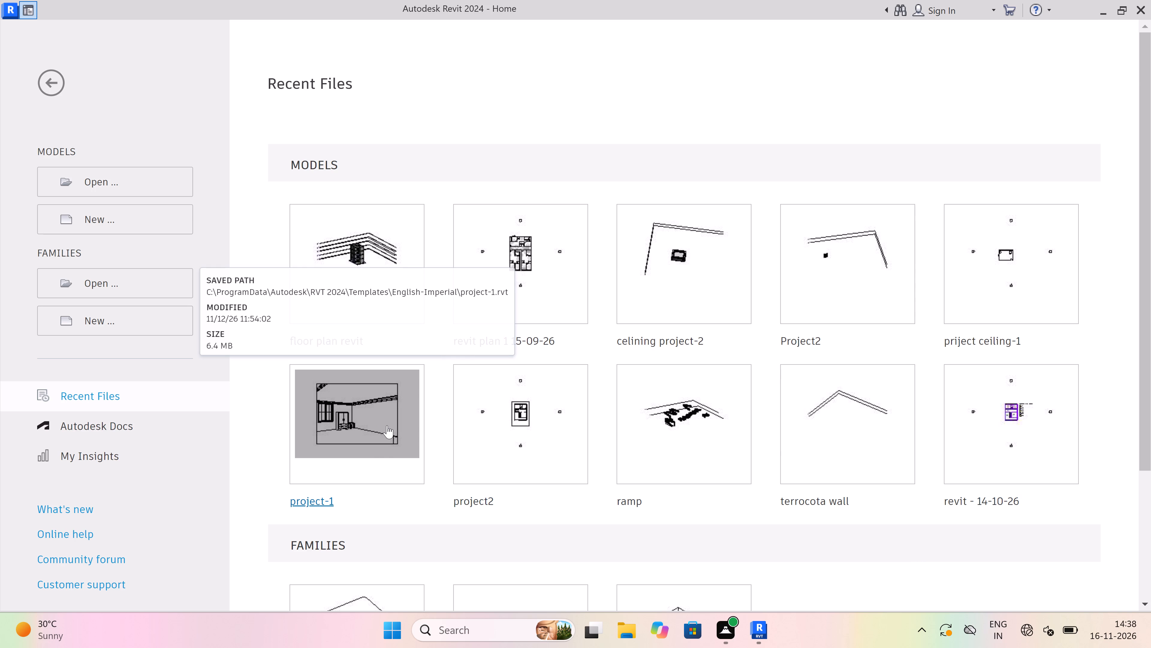
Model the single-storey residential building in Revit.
Open the recent model project-1.
triple_click(385, 417)
double_click(385, 417)
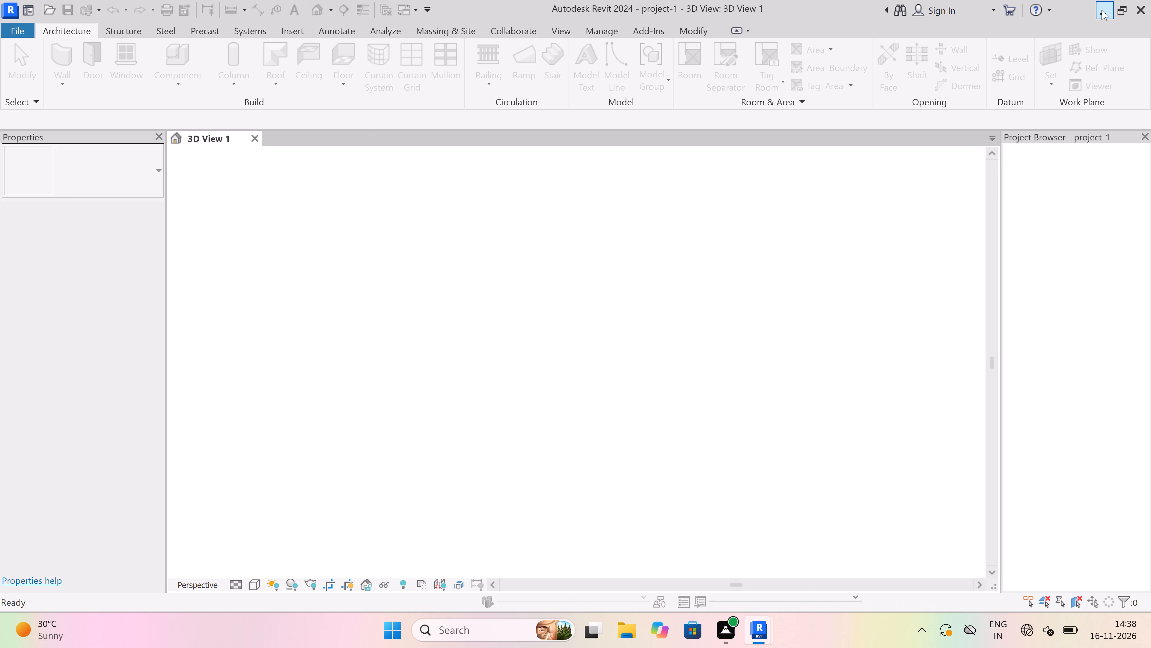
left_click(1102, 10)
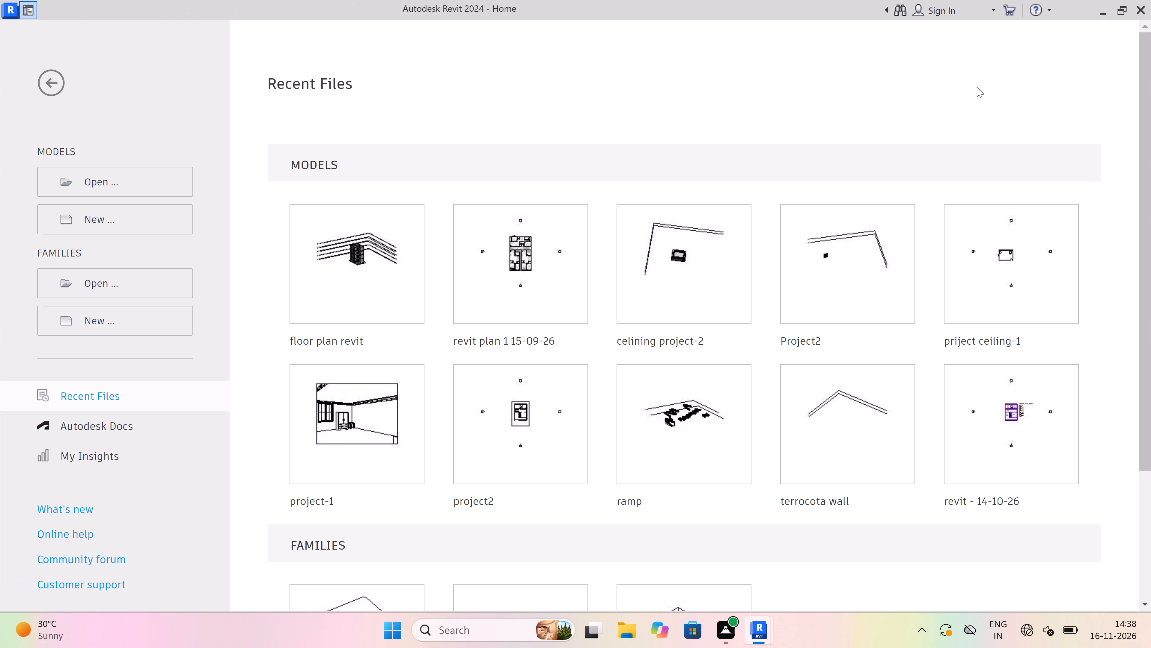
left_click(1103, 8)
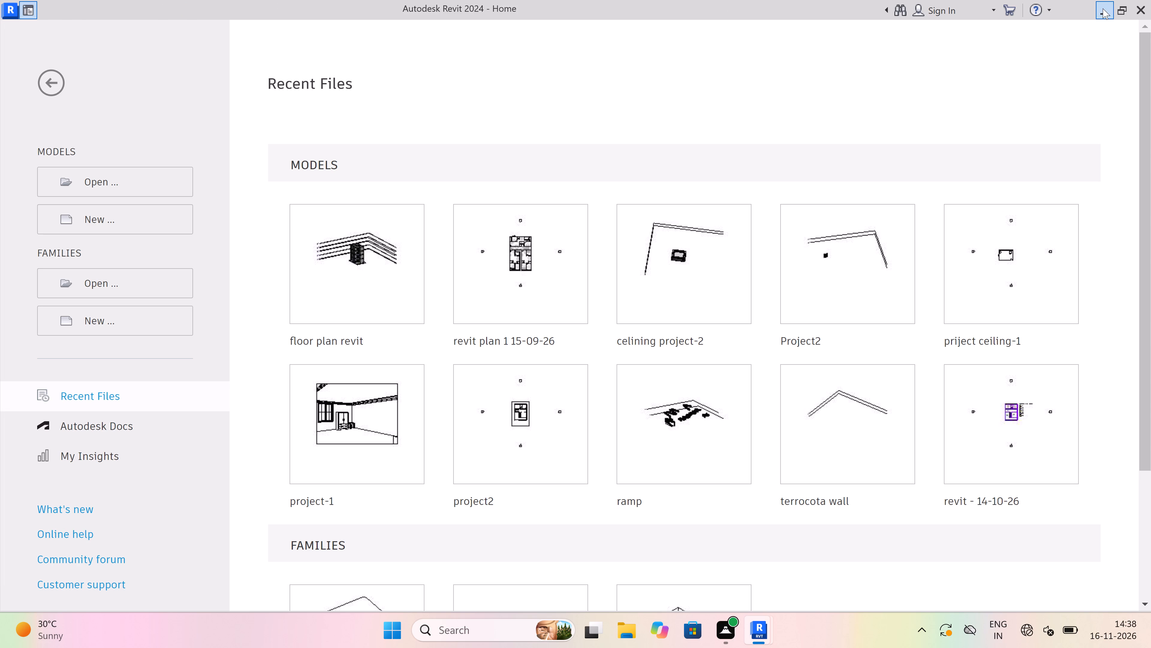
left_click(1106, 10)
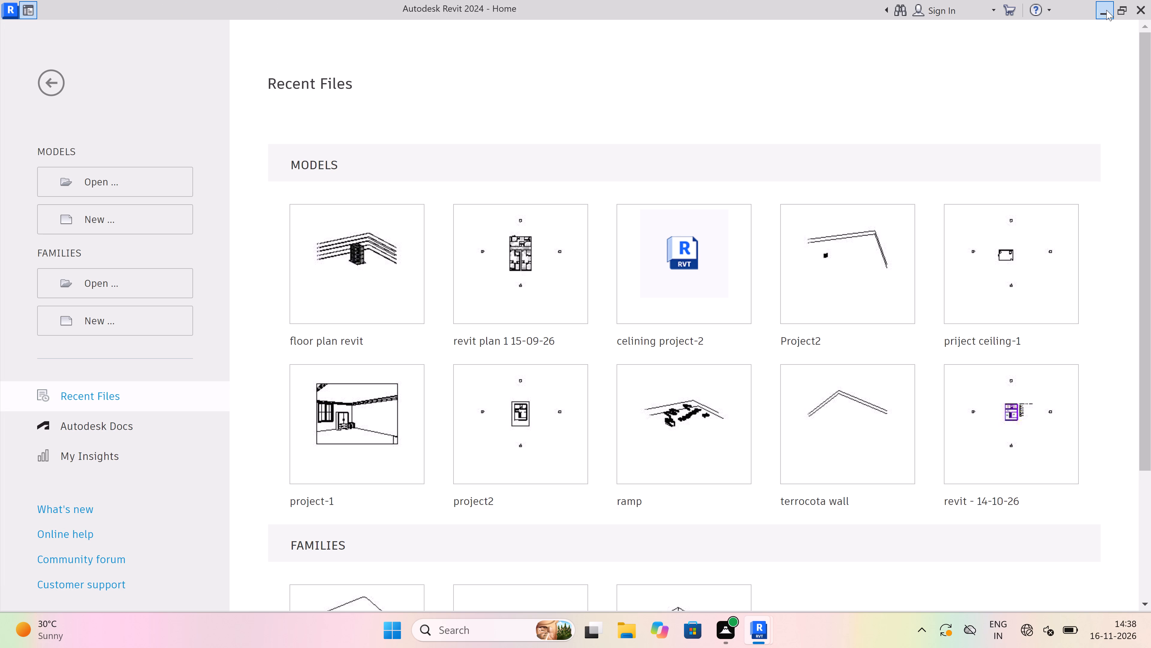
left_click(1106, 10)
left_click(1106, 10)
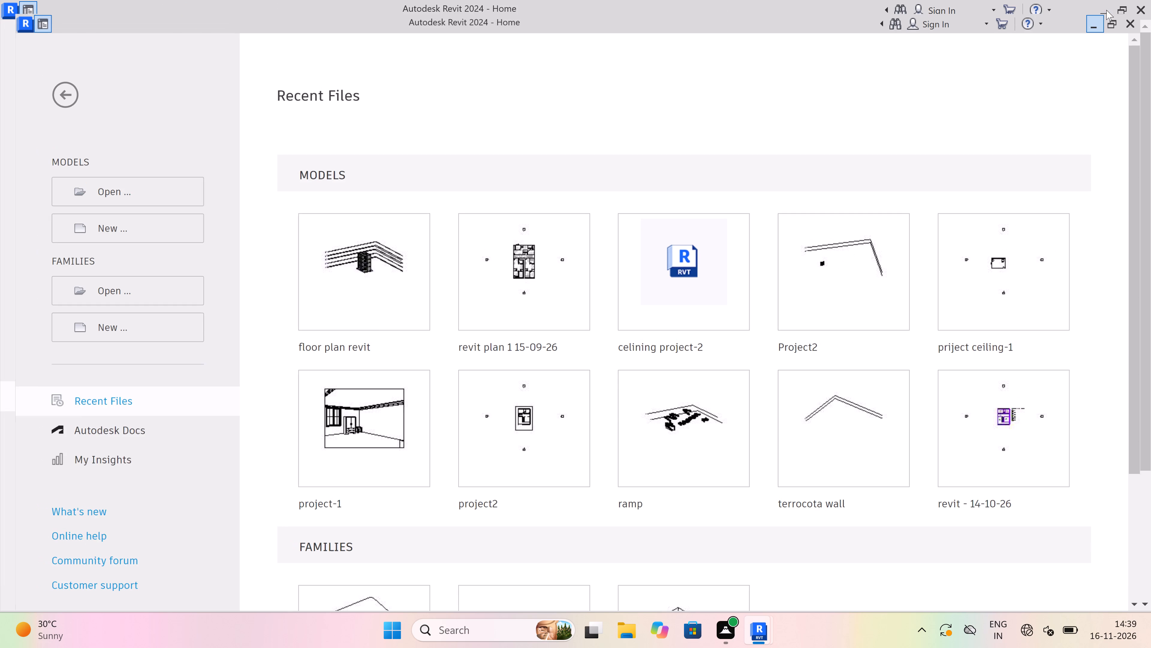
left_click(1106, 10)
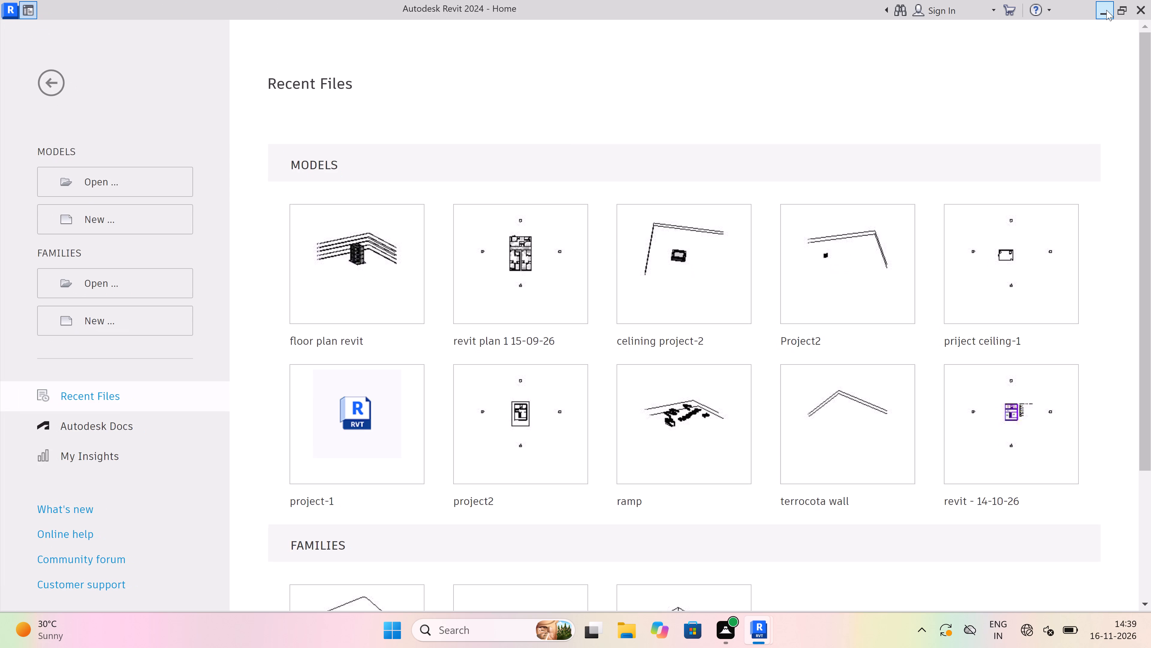
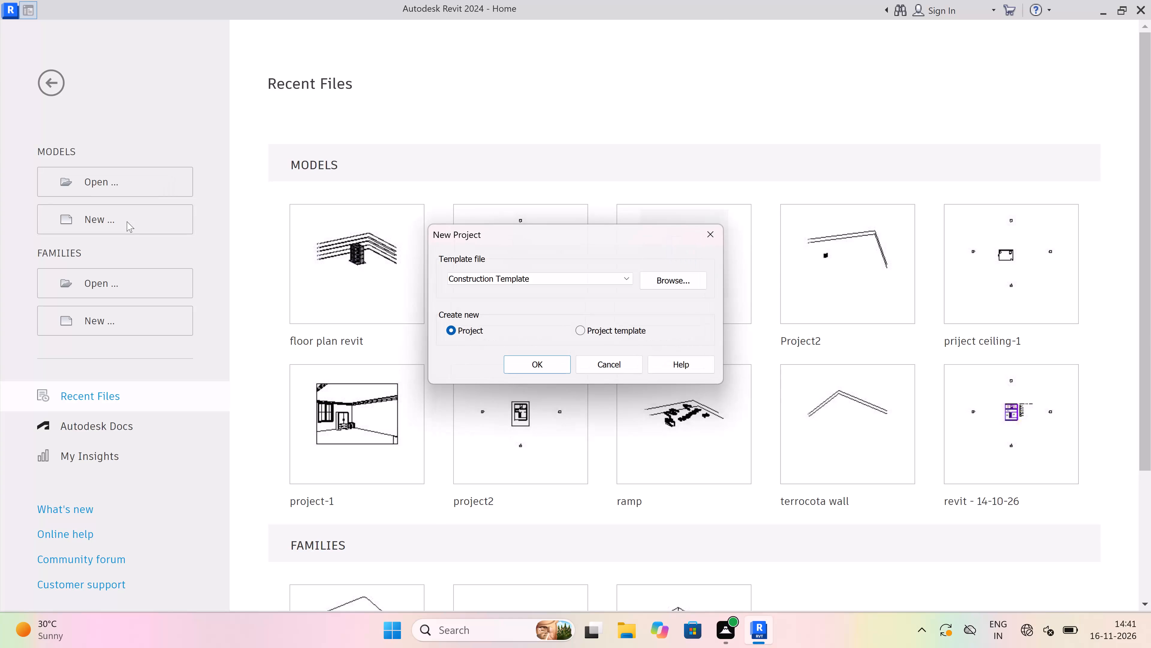
Create a new project from the default template.
left_click(676, 283)
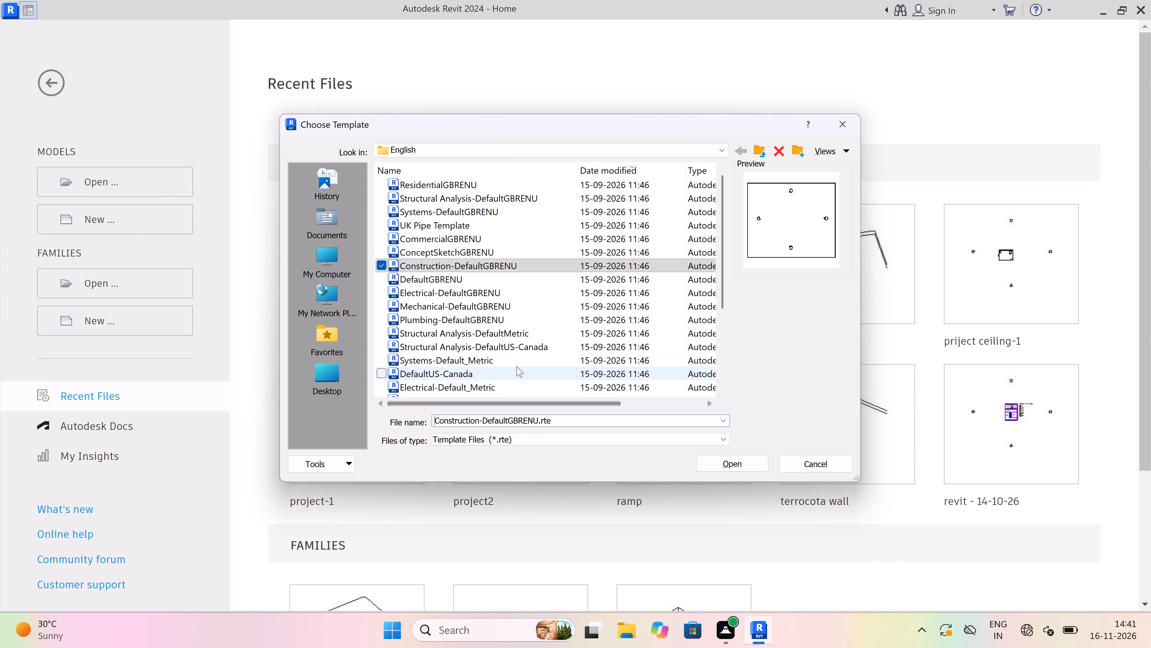
left_click(832, 119)
left_click(503, 278)
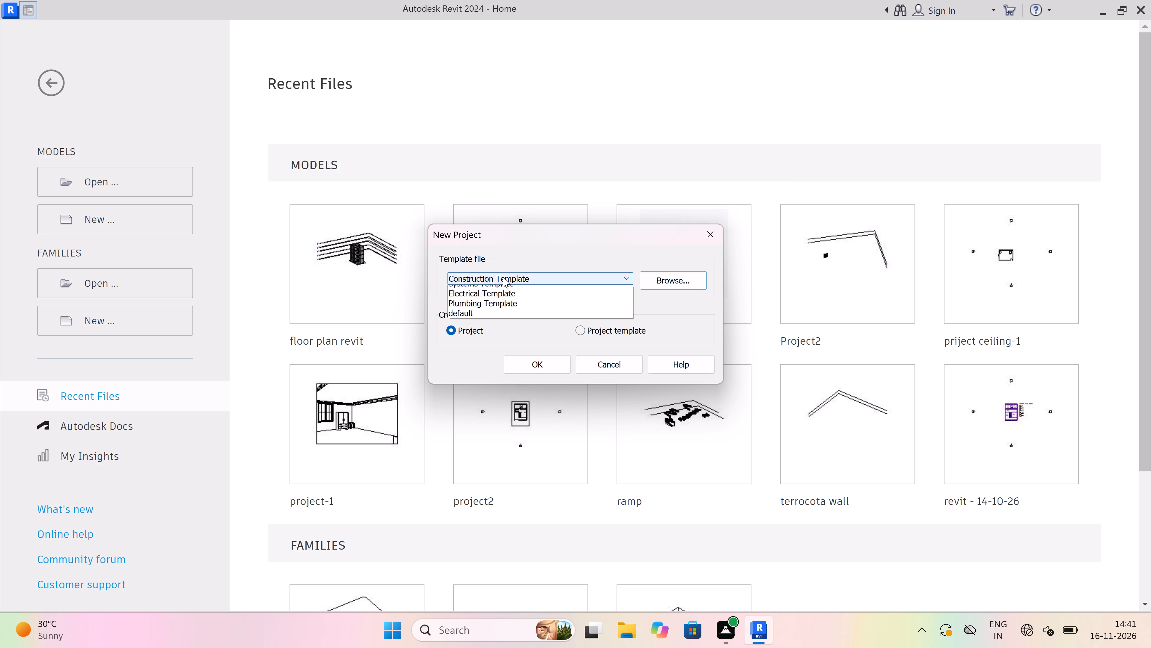
left_click(482, 372)
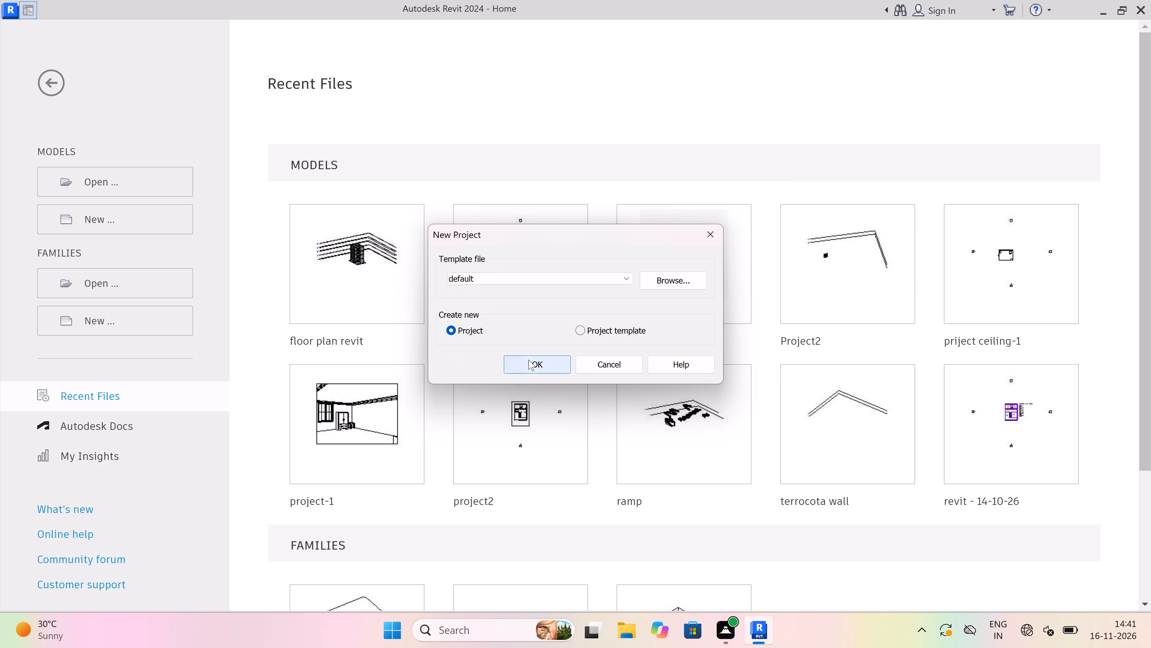
left_click(529, 359)
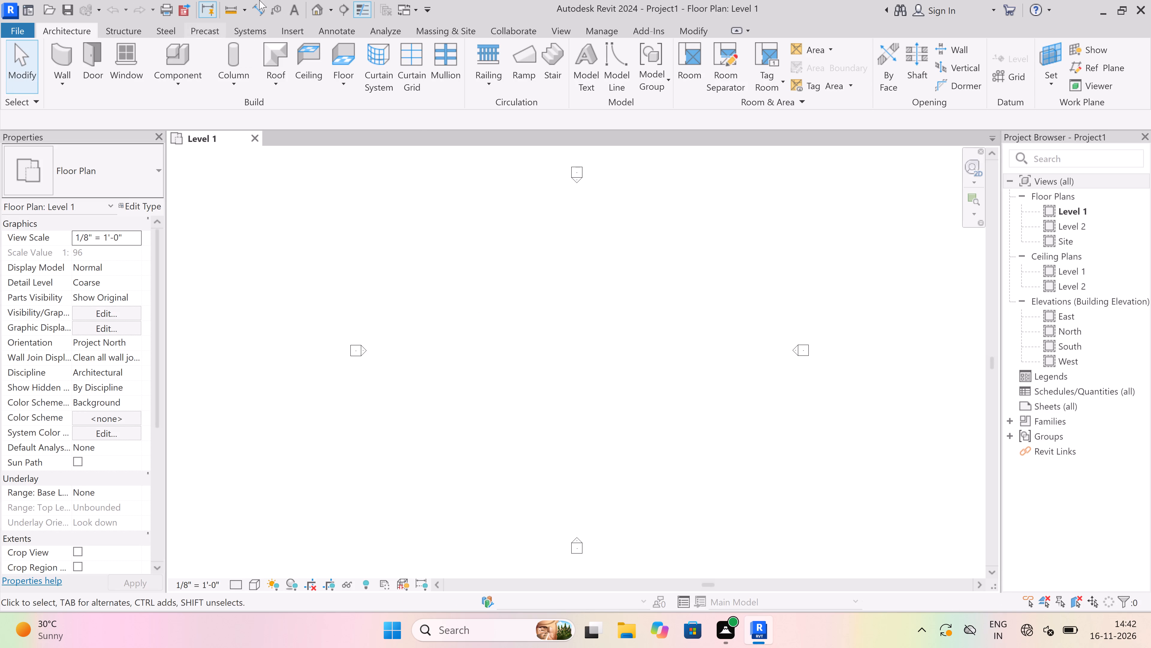
Link the CAD drawing FIRST FLOOR PLAN -1 16-11-26 JAYA from the desktop's revit folder into the Level 1 floor plan.
left_click(287, 29)
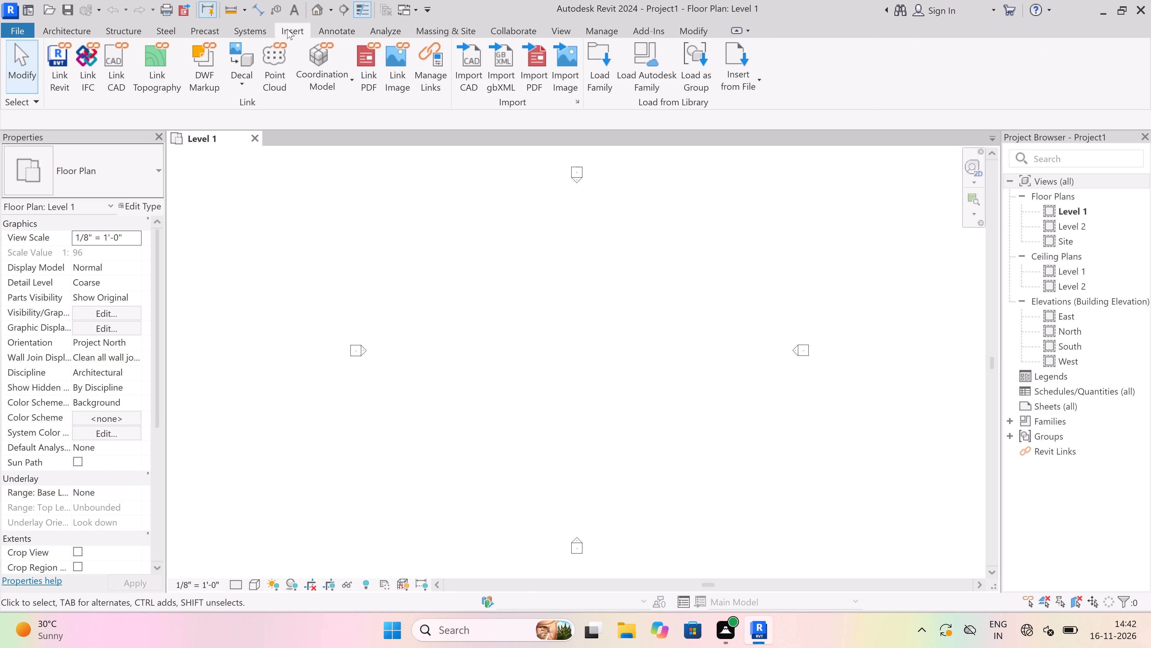
left_click(103, 81)
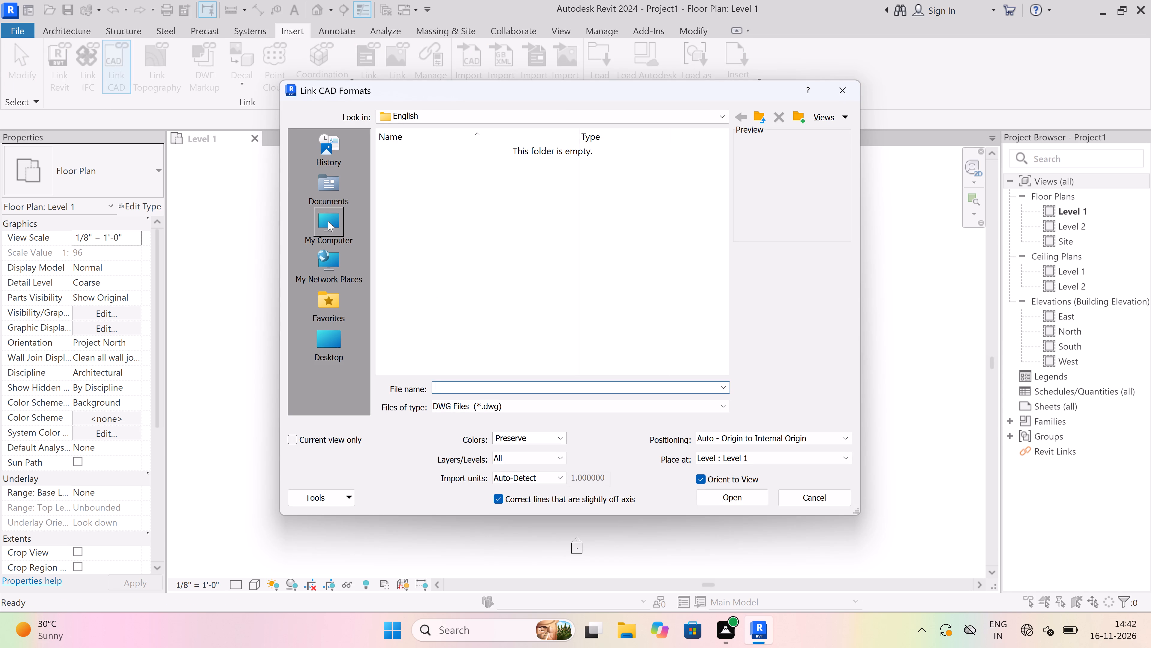
left_click(328, 194)
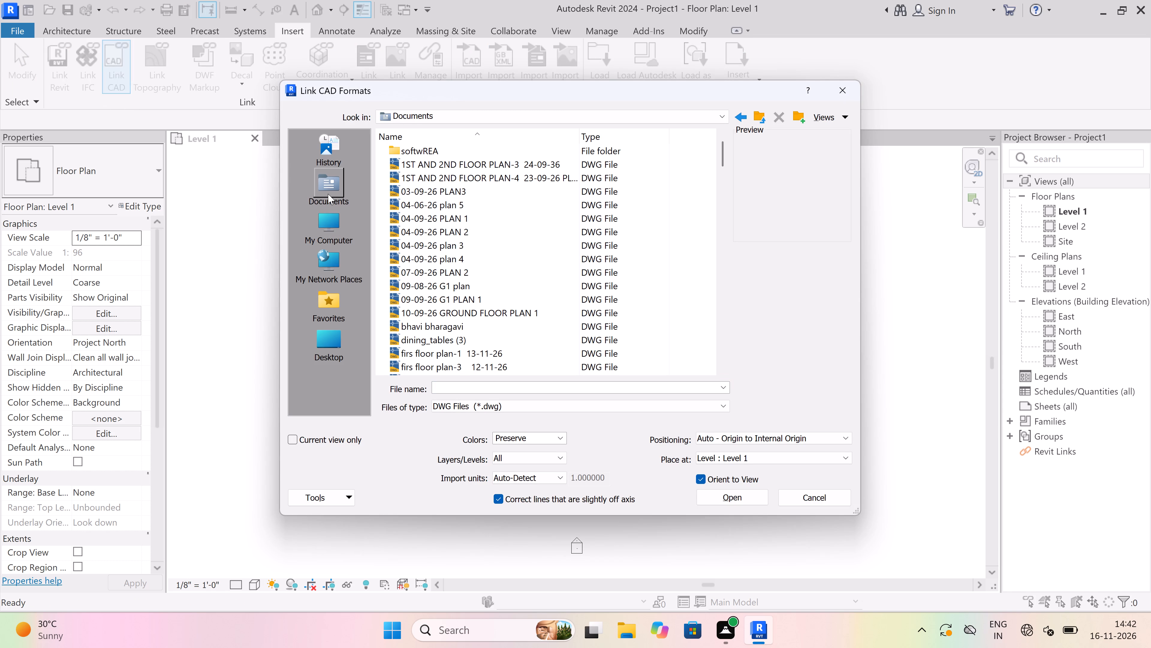
left_click(319, 343)
left_click(472, 328)
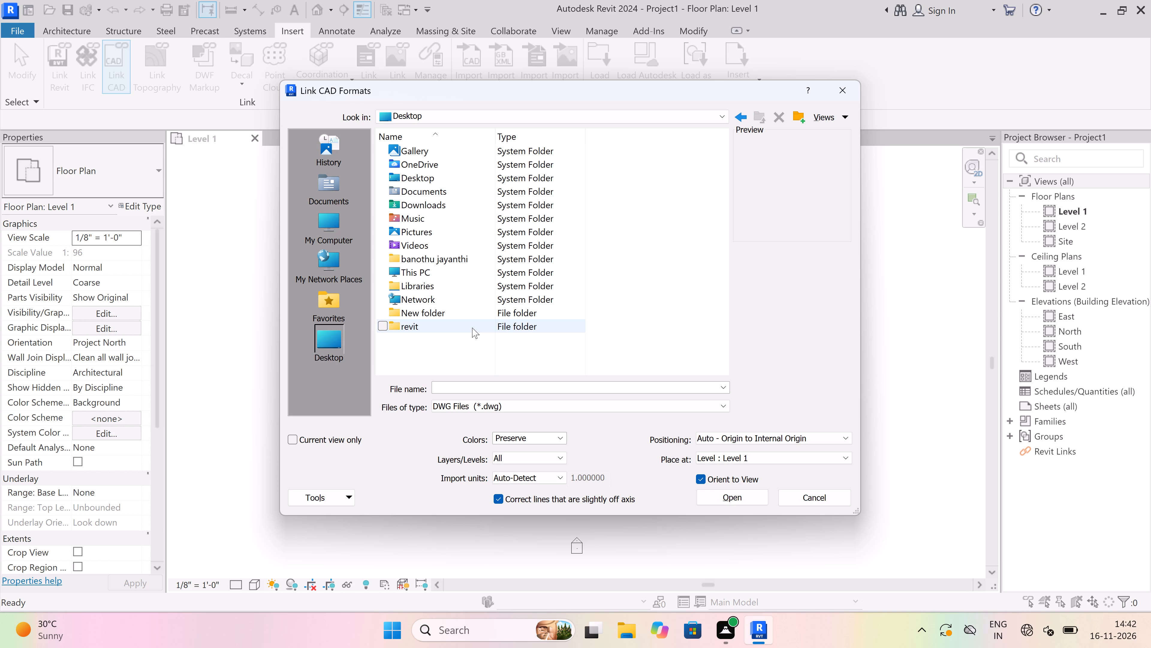
double_click(472, 328)
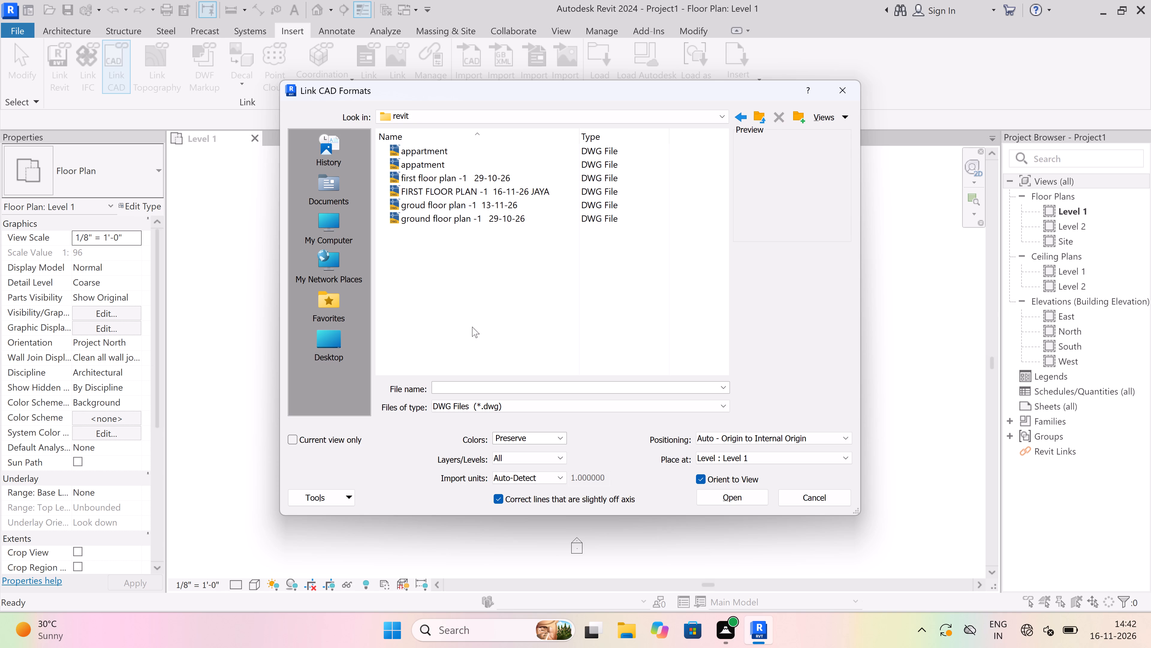
double_click(552, 189)
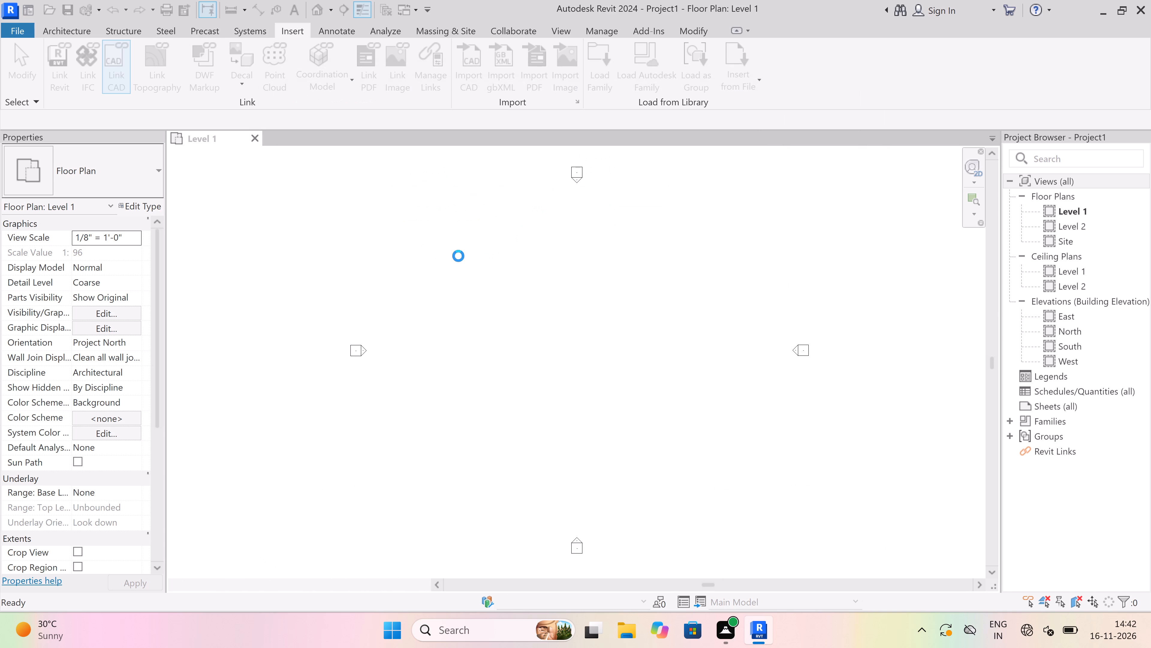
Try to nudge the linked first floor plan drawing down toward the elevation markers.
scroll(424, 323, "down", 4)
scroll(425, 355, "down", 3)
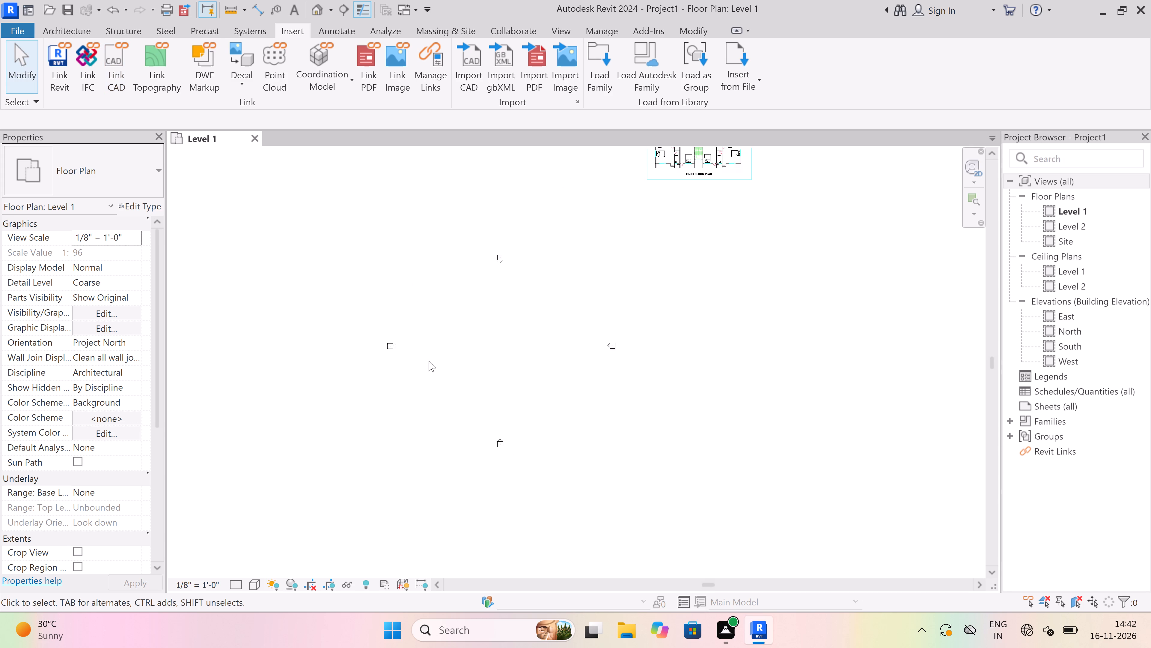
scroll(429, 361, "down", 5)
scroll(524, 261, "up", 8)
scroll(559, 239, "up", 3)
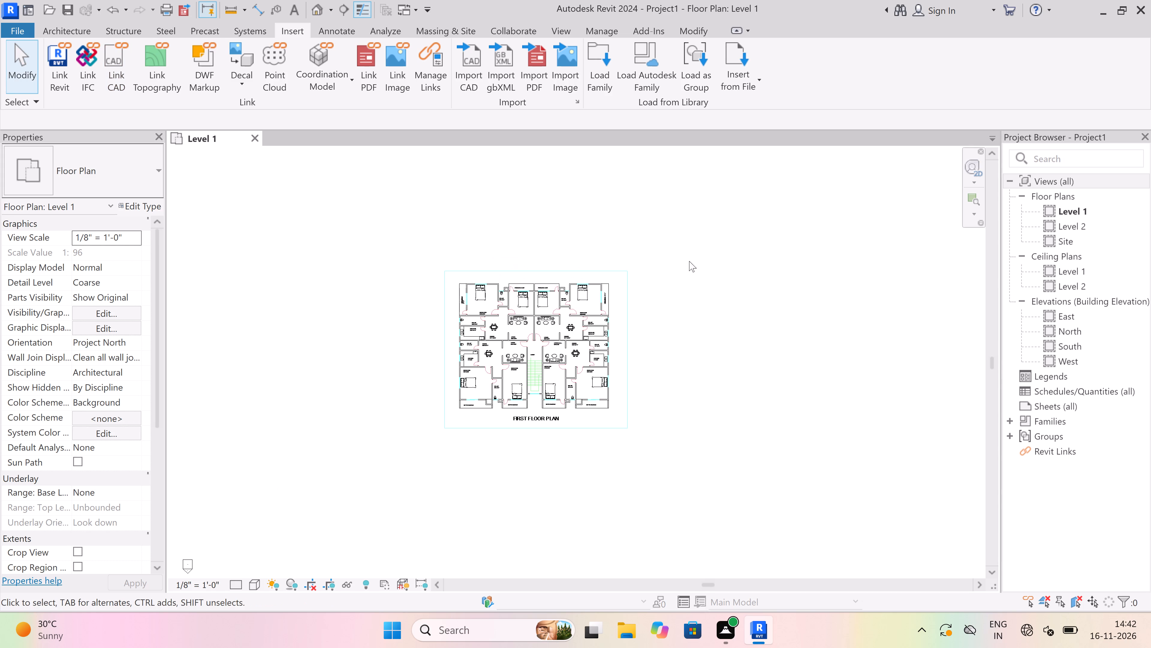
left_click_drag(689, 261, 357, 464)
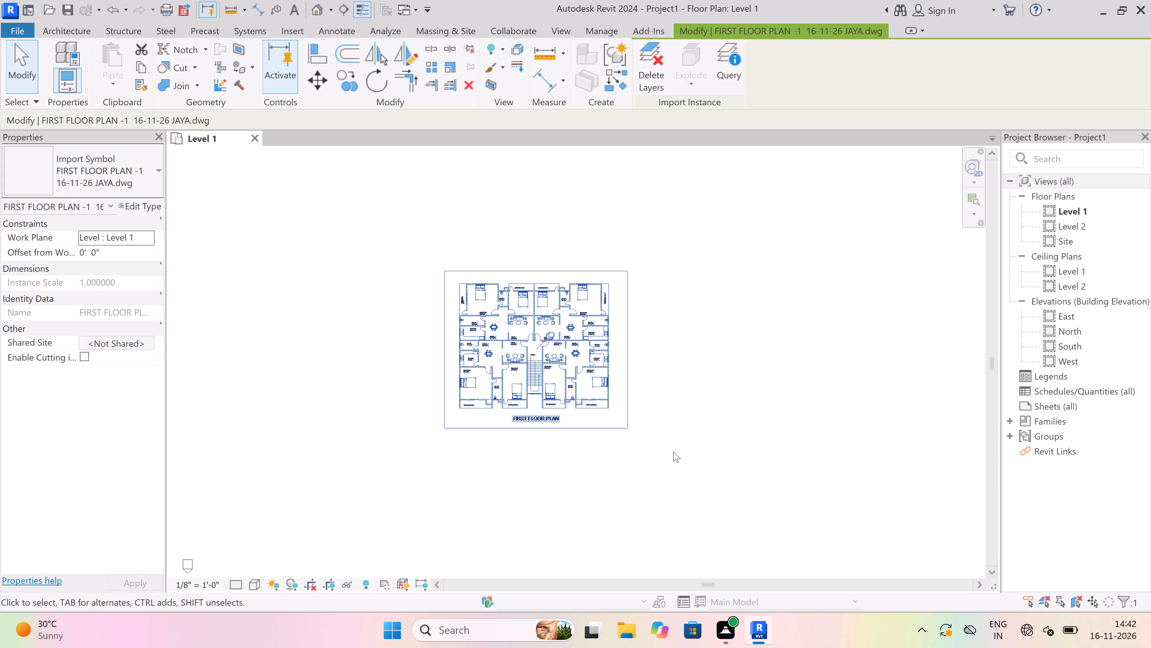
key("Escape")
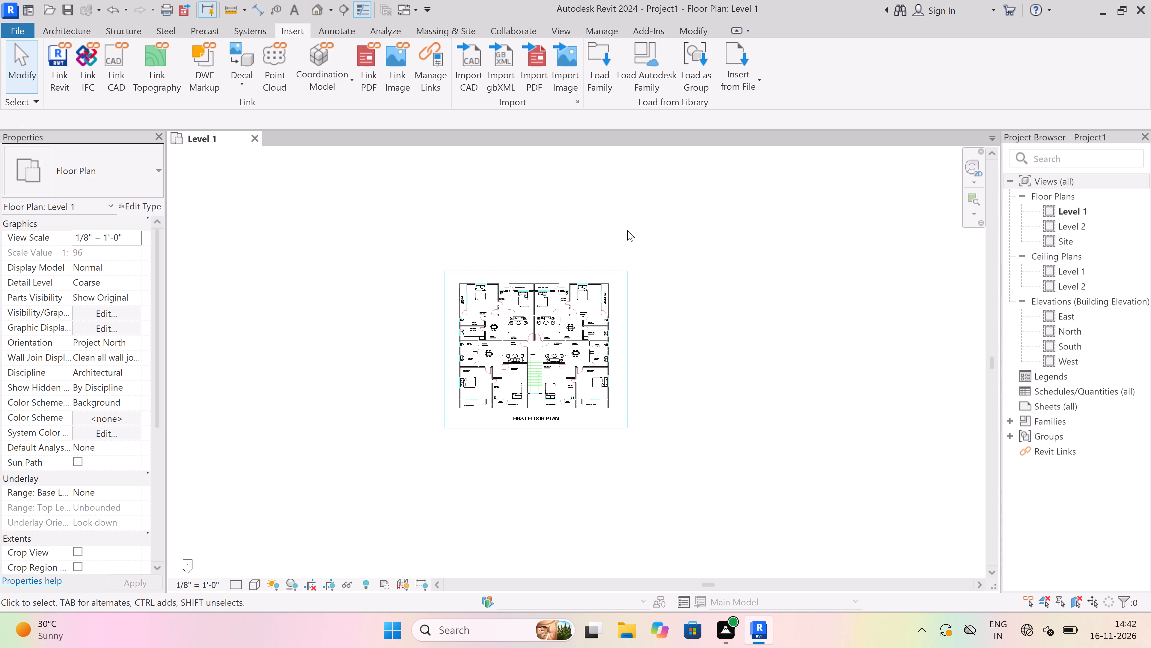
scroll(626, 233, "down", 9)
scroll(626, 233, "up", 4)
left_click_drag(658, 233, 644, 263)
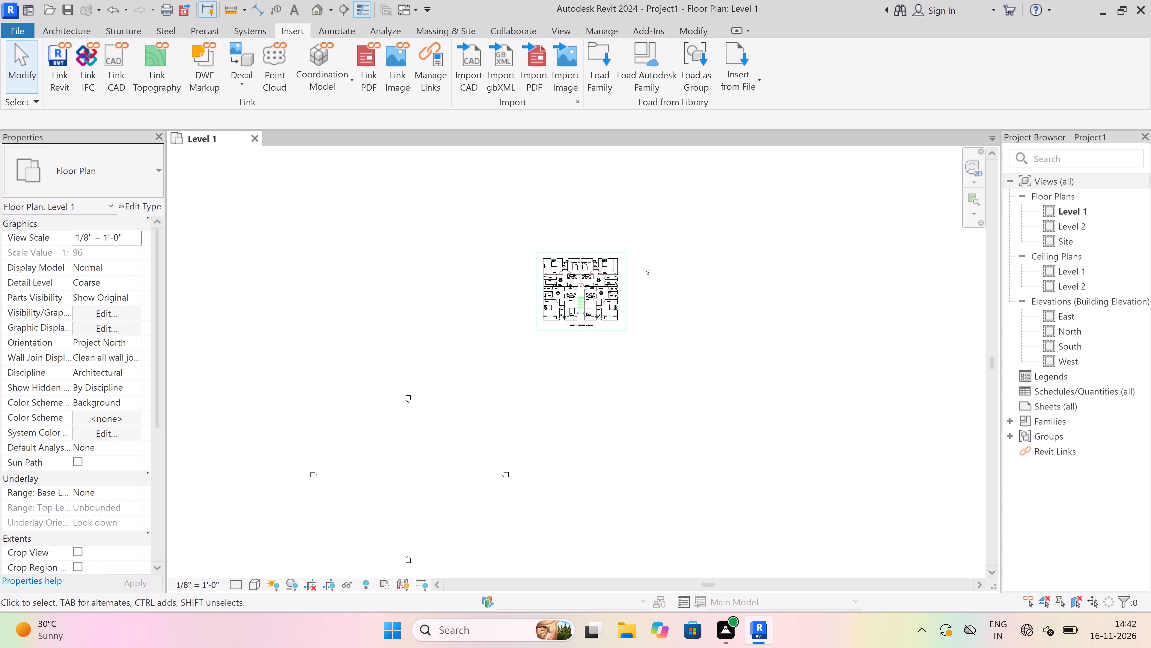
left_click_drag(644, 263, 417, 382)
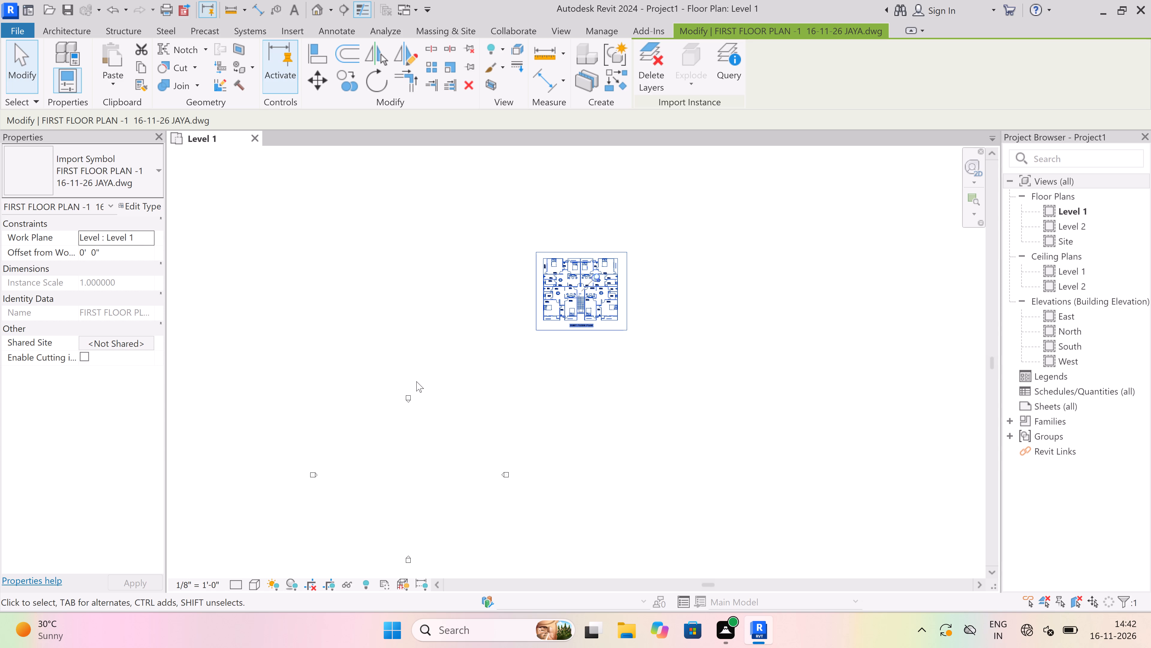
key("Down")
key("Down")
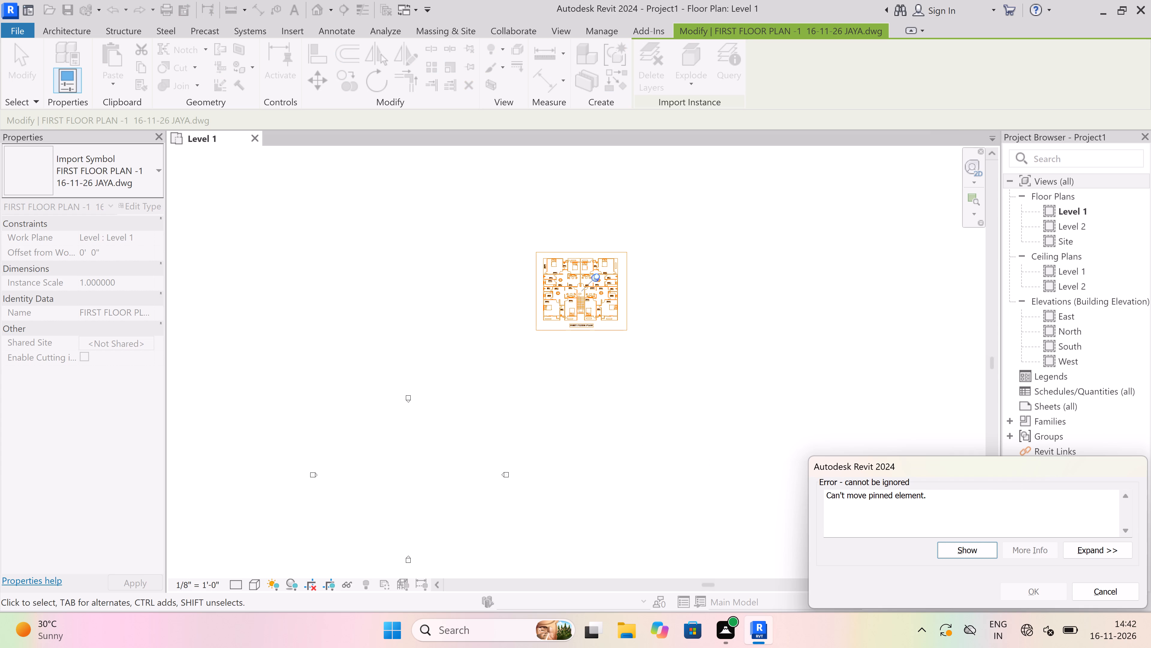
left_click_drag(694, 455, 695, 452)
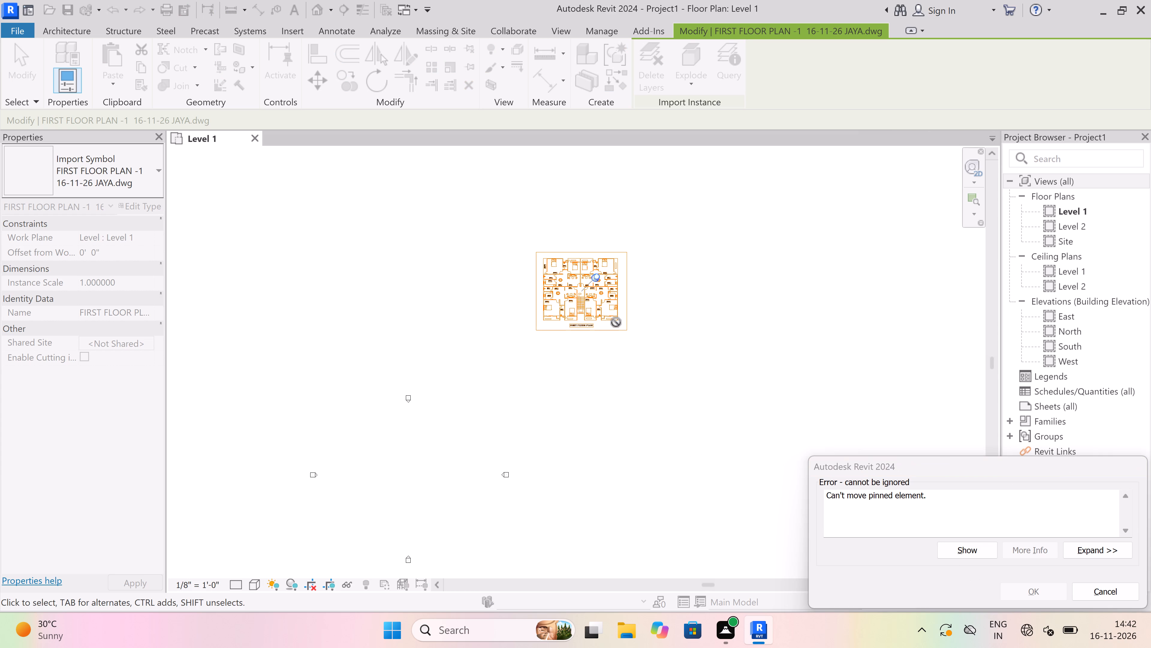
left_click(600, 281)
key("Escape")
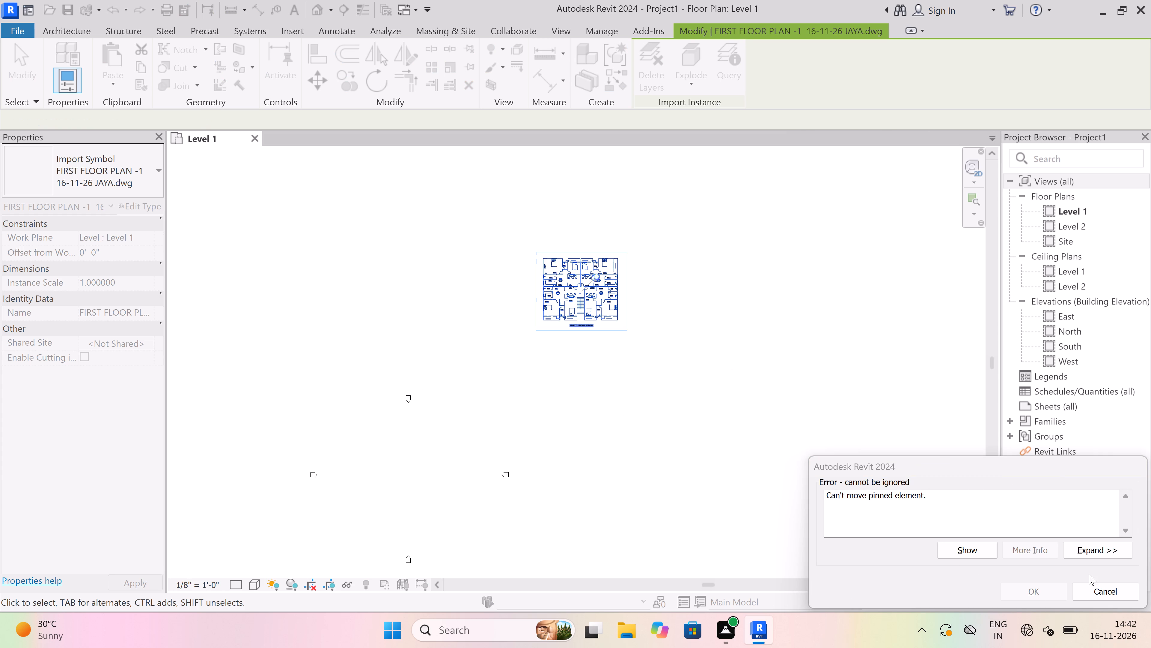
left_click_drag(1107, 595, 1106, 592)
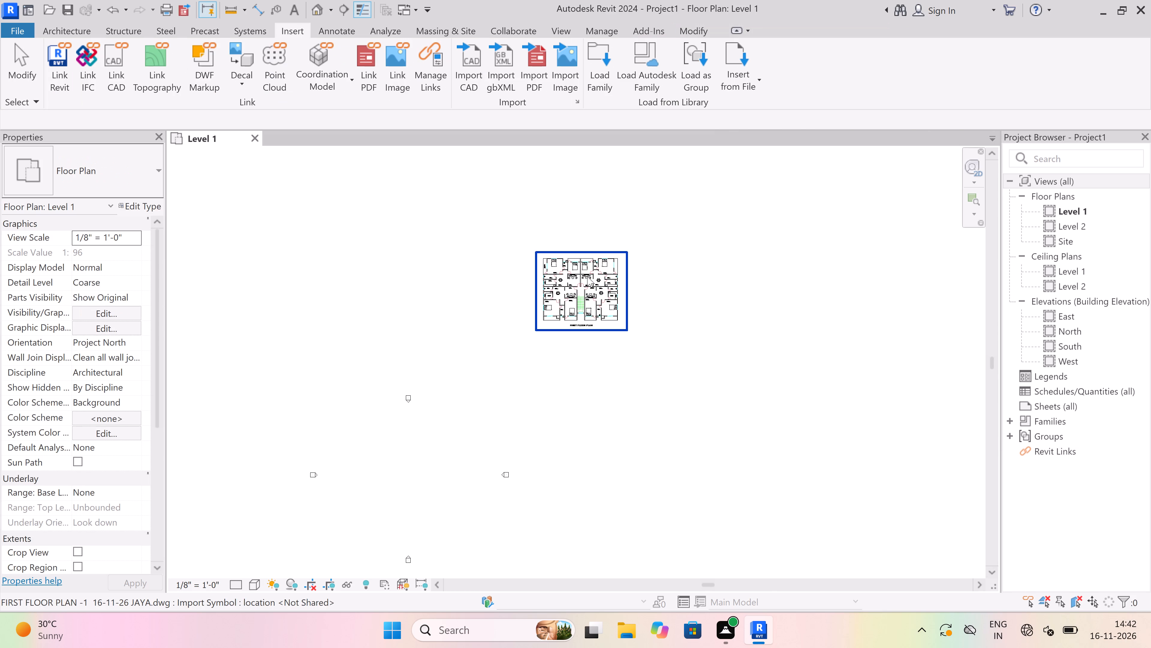
Unpin the linked first floor plan drawing.
scroll(586, 266, "up", 2)
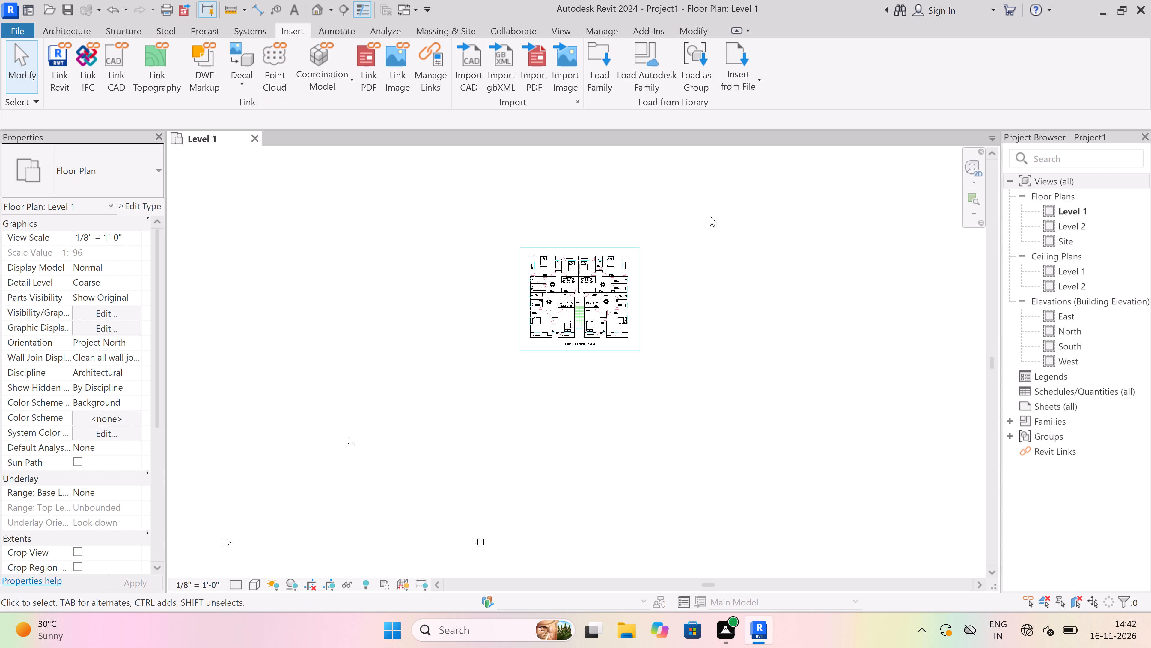
left_click_drag(710, 216, 481, 366)
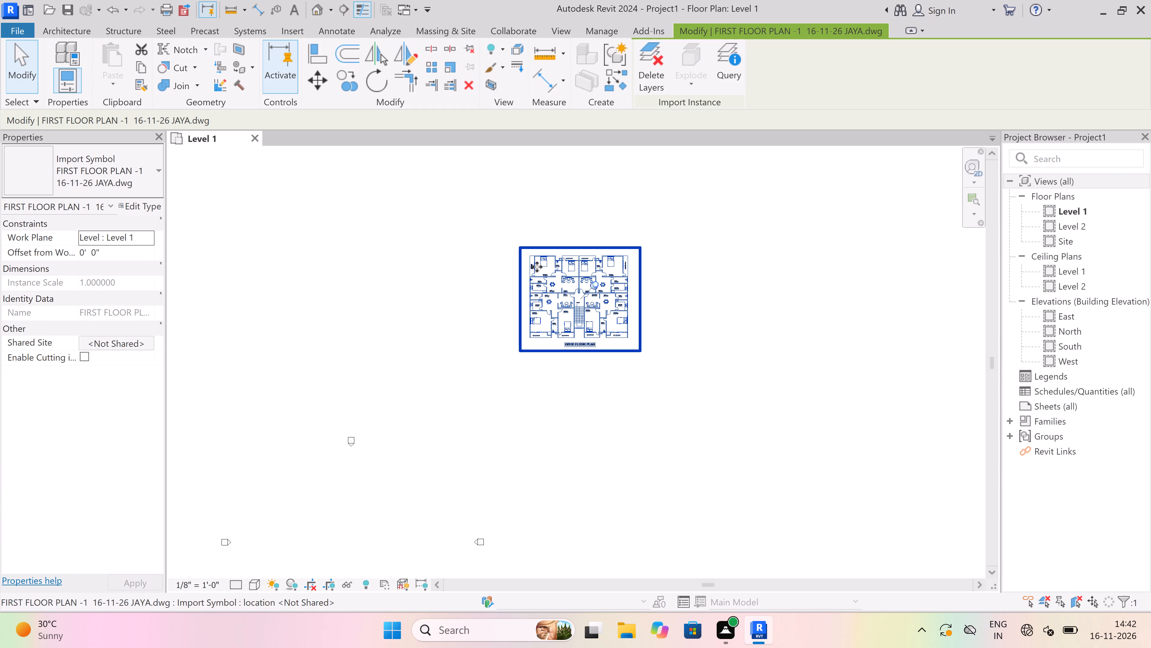
left_click(589, 285)
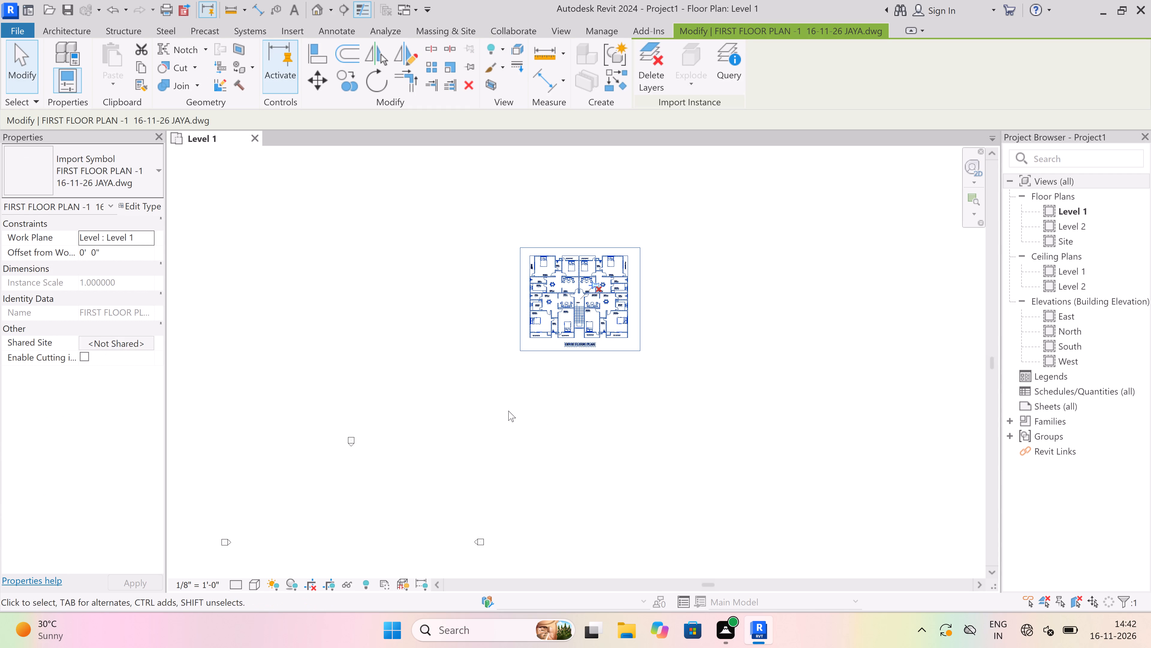
Nudge the linked plan down until it is vertically between the north and south elevation markers.
key("Down")
key("Down")
key("Down")
key("Down")
key("Down")
key("Down")
key("Down")
key("Down")
key("Down")
key("Down")
key("Down")
key("Down")
key("Down")
key("Down")
key("Down")
key("Down")
key("Down")
key("Down")
key("Down")
key("Down")
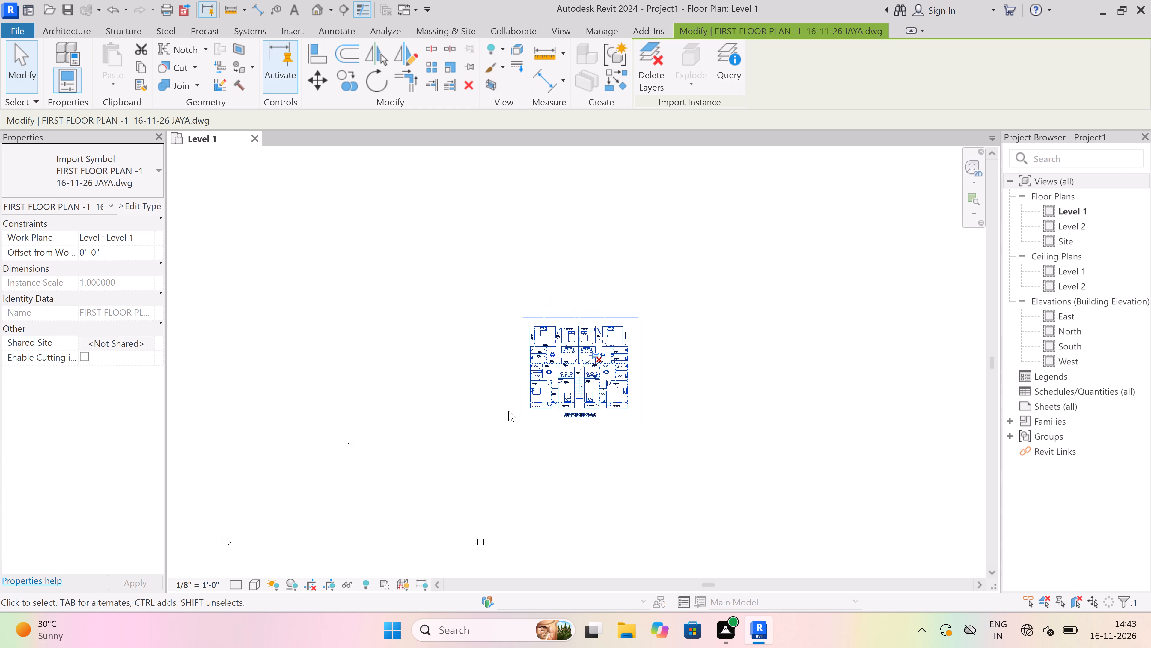
scroll(535, 341, "down", 9)
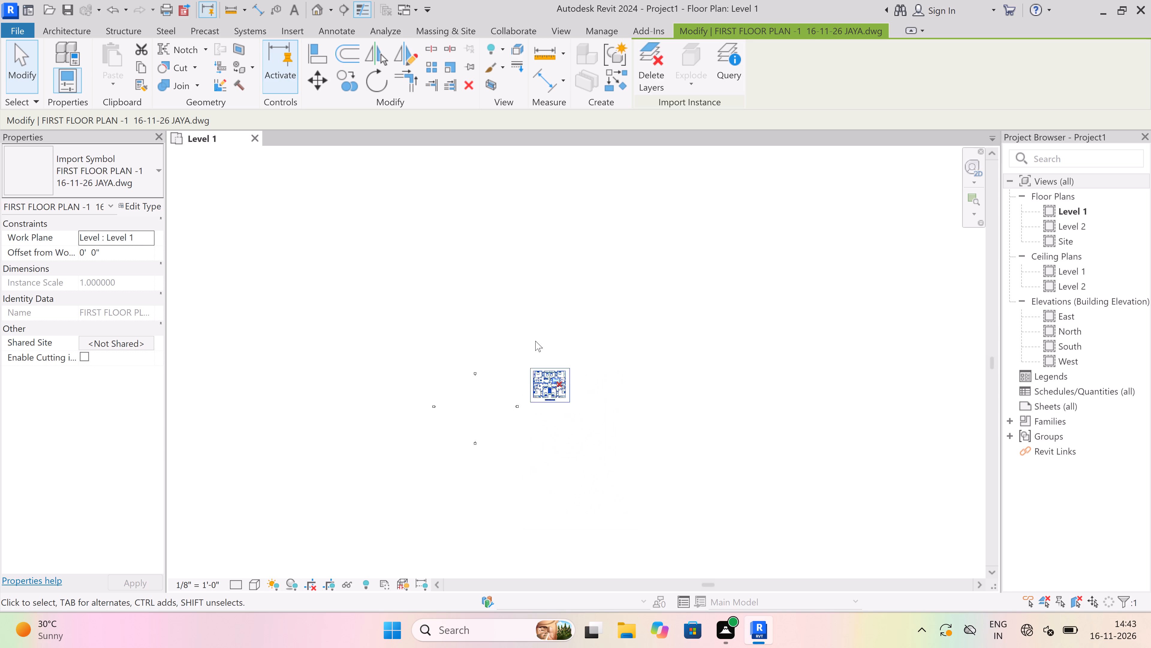
scroll(535, 341, "down", 1)
scroll(458, 410, "up", 4)
key("Down")
key("Down")
key("Down")
key("Down")
key("Down")
key("Down")
key("Down")
key("Down")
key("Down")
key("Down")
key("Down")
key("Down")
key("Down")
key("Down")
key("Down")
key("Down")
key("Down")
key("Down")
key("Down")
key("Down")
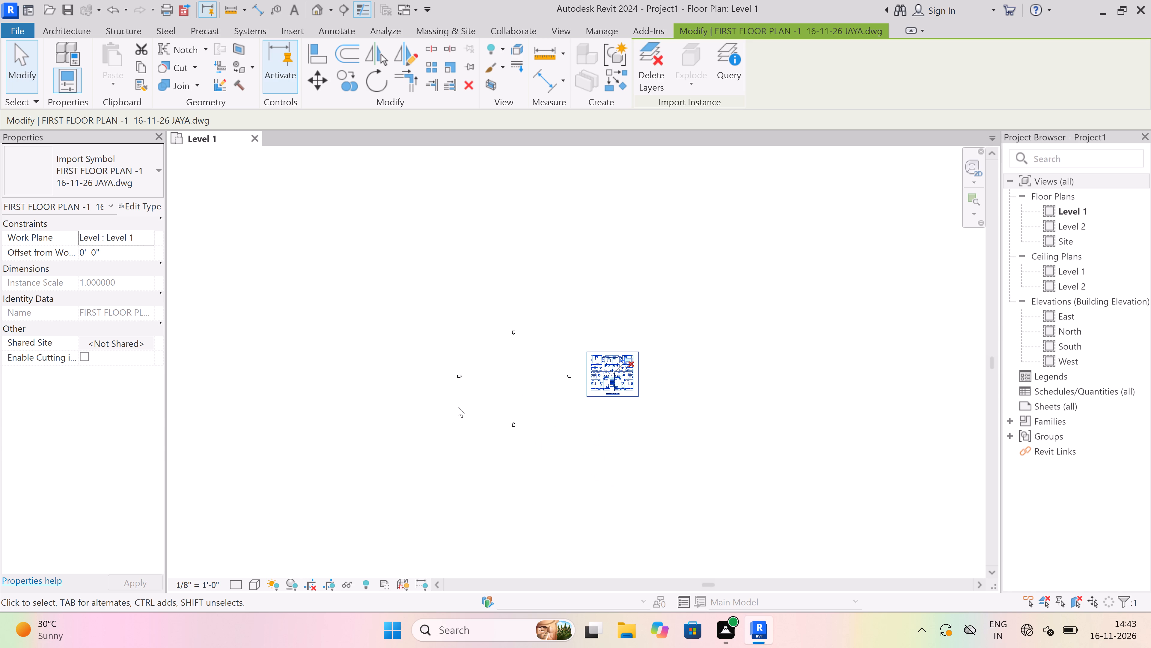
key("Up")
key("Up")
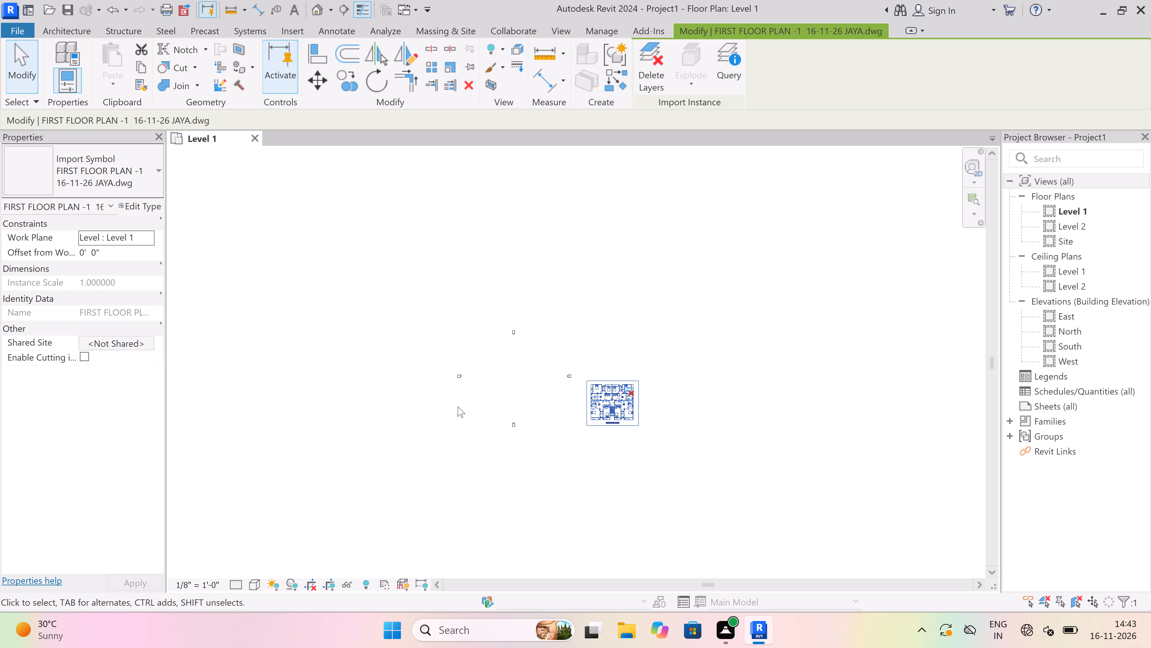
key("Up")
key("Up")
key("Up")
key("Up")
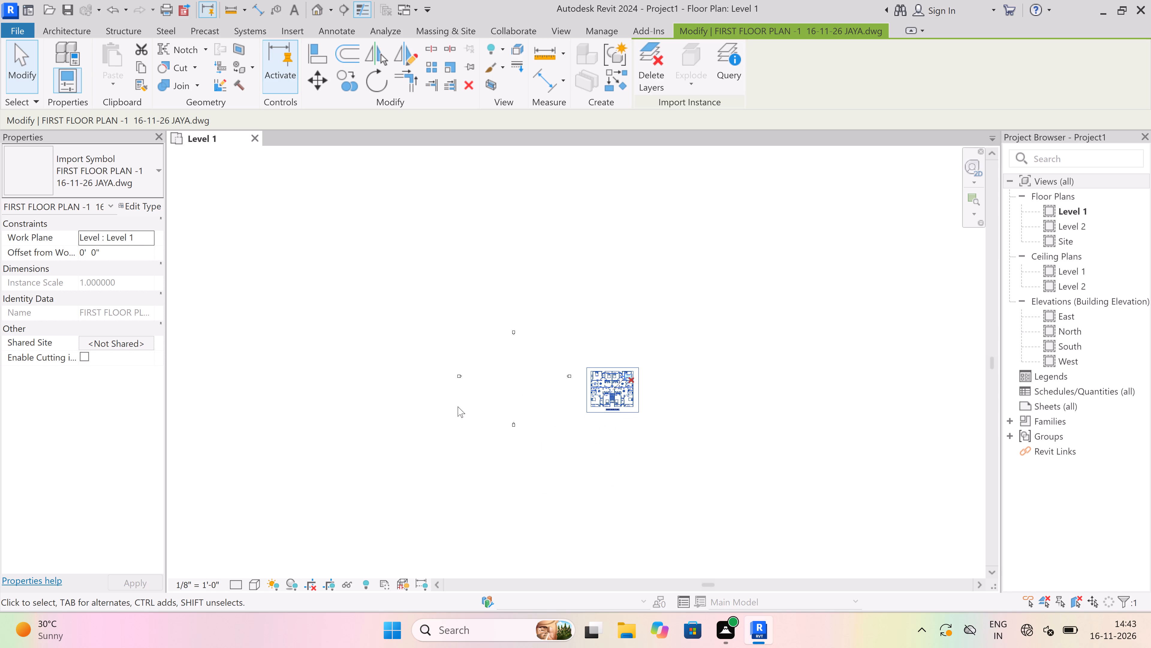
key("Up")
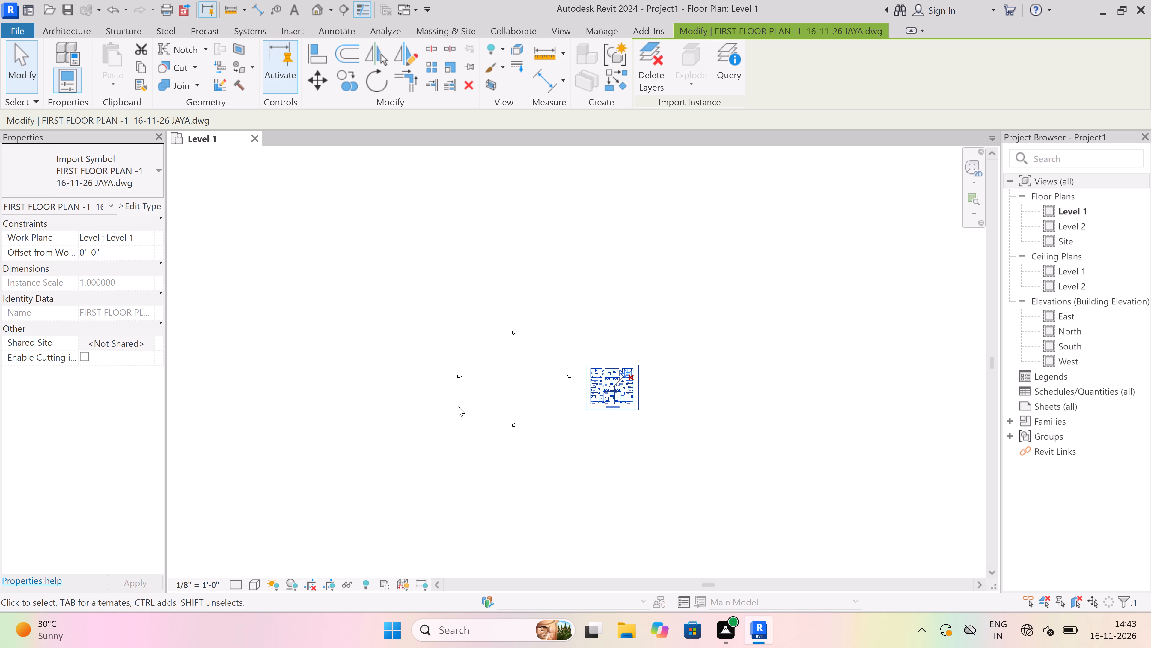
Nudge the linked plan sideways until it sits roughly centred between the west and east elevation markers.
key("Left")
key("Left")
key("Left")
key("Left")
key("Left")
key("Left")
key("Left")
key("Left")
key("Left")
key("Left")
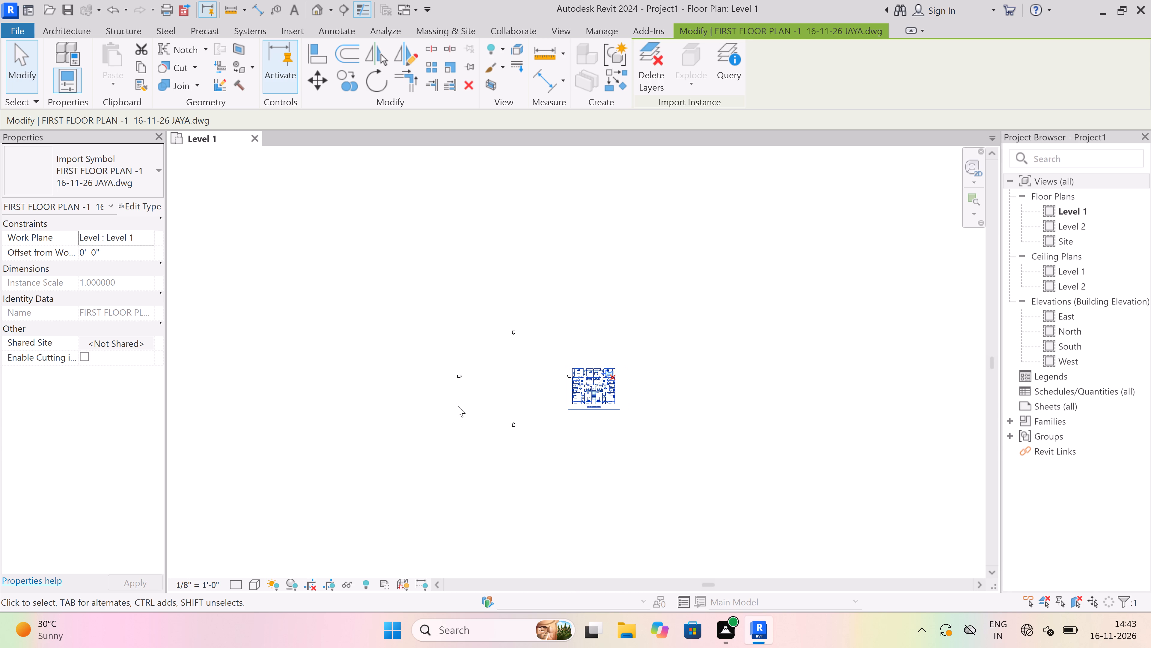
key("Left")
key("Left")
key("Left")
key("Left")
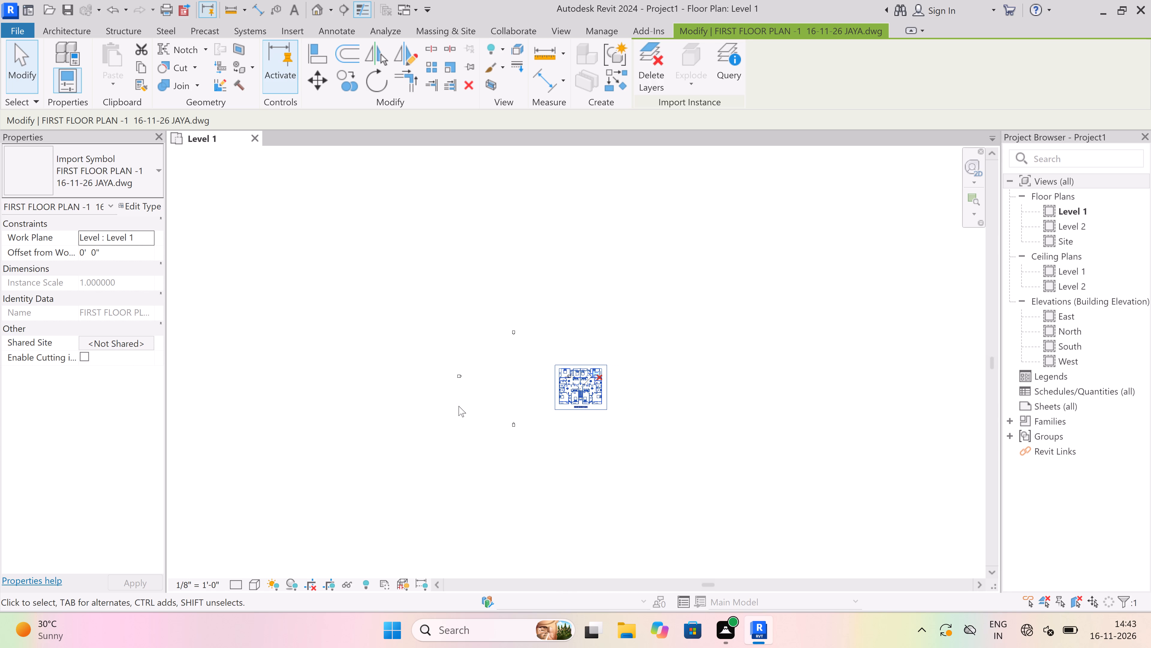
key("Left")
key("Left")
key("Left")
key("Left")
key("Left")
key("Left")
key("Left")
key("Left")
key("Left")
key("Left")
key("Left")
key("Left")
key("Left")
key("Left")
key("Left")
key("Left")
key("Left")
key("Left")
key("Left")
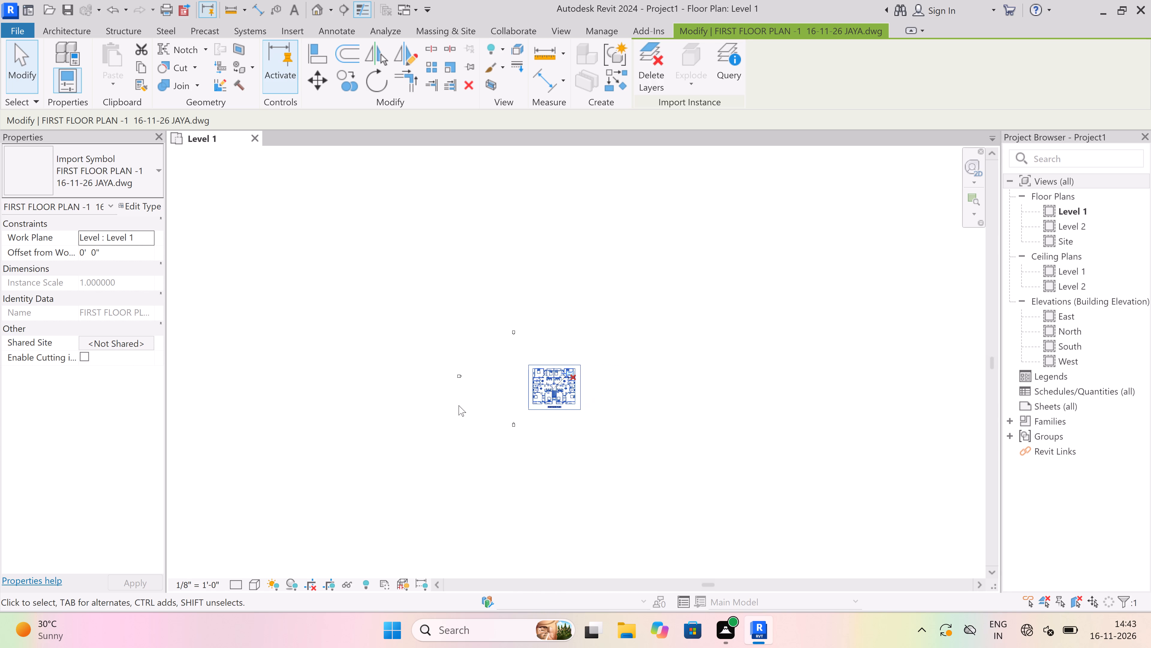
key("Left")
key("Left")
key("Left")
key("Left")
key("Left")
key("Left")
key("Left")
key("Left")
key("Left")
key("Left")
key("Left")
key("Left")
key("Left")
key("Left")
key("Left")
key("Left")
key("Left")
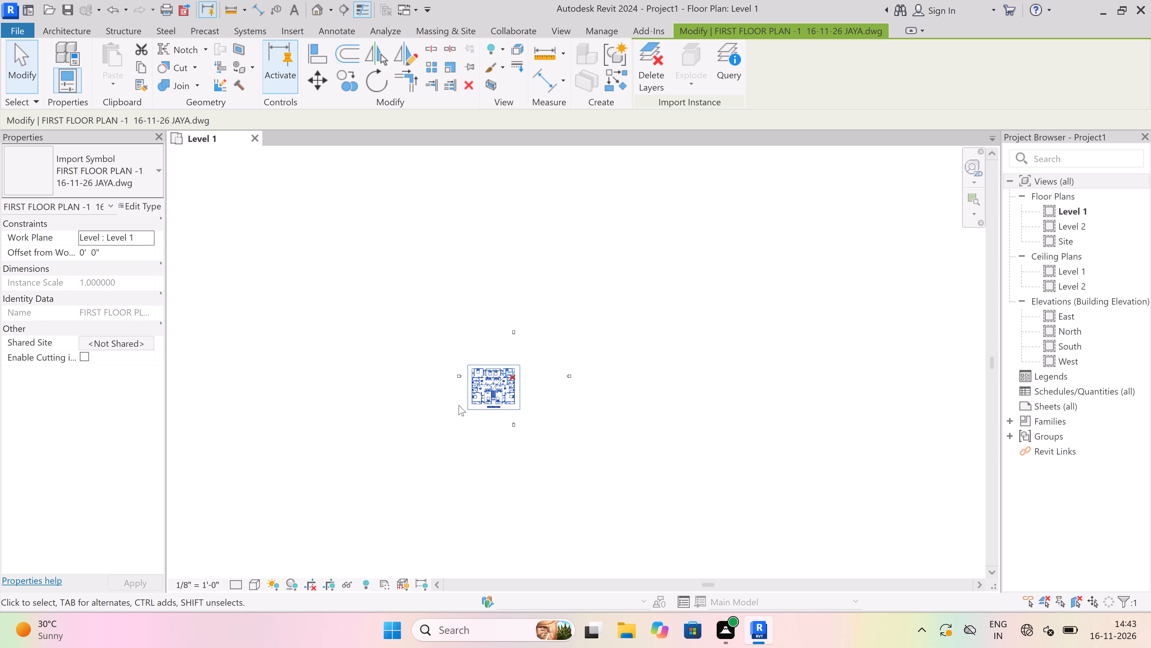
key("Right")
key("Right")
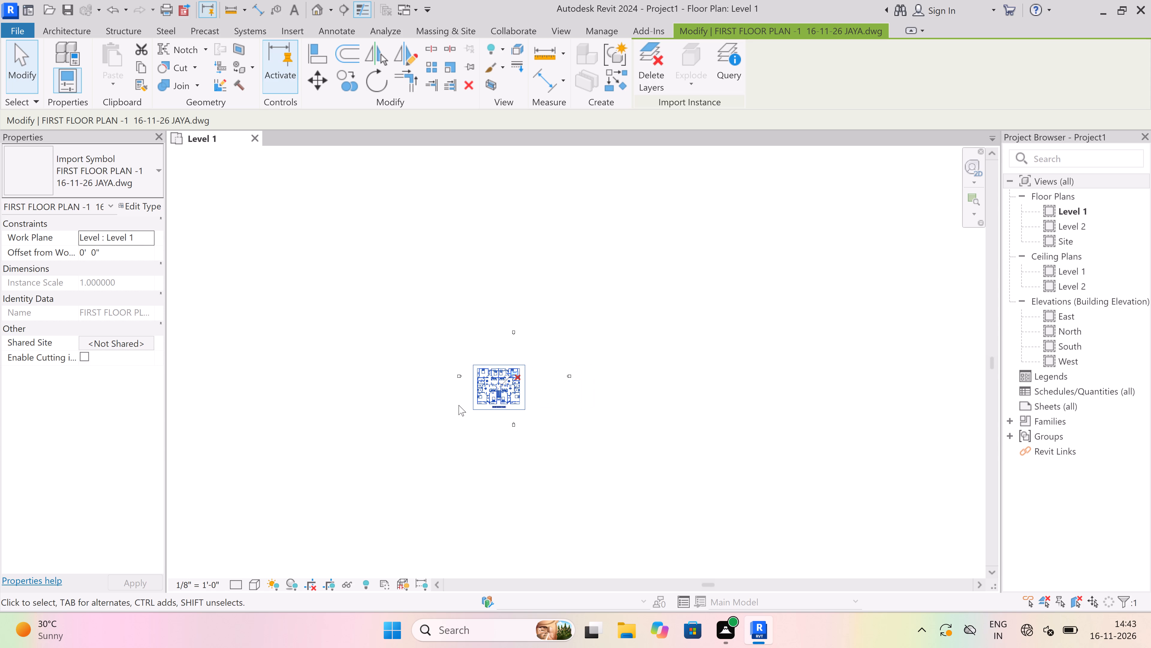
key("Right")
key("Right")
key("Right")
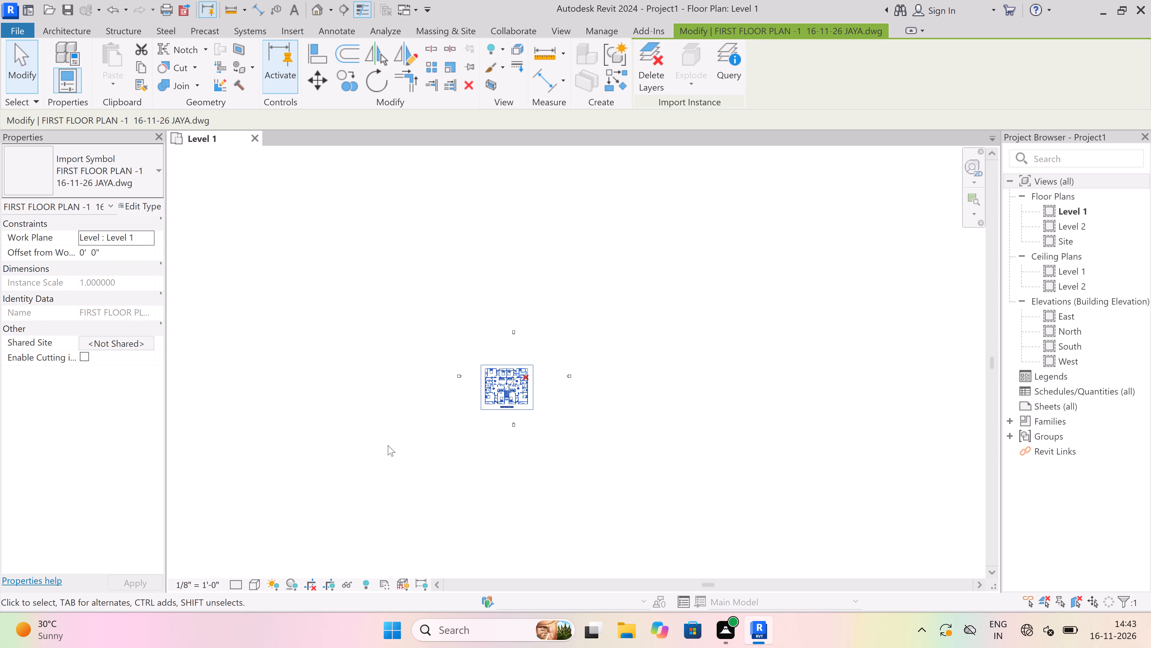
Examine the linked first floor plan's placement between the elevation markers and its room layout, with the drawing deselected.
scroll(387, 445, "up", 3)
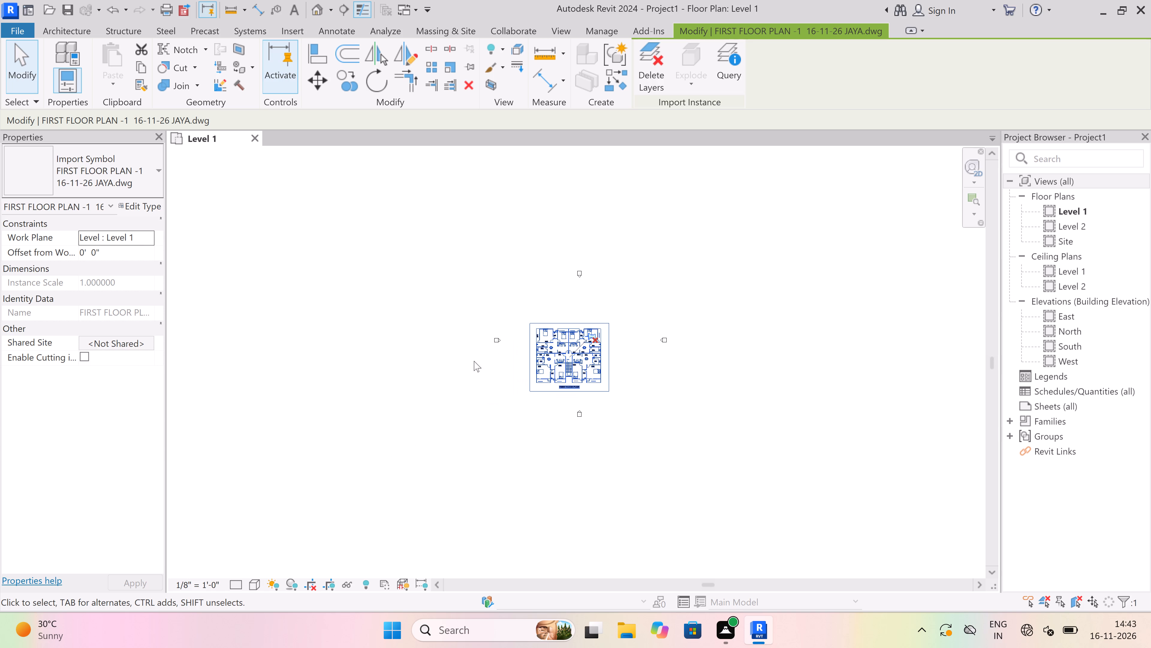
scroll(515, 316, "up", 8)
scroll(540, 341, "down", 4)
scroll(644, 446, "up", 4)
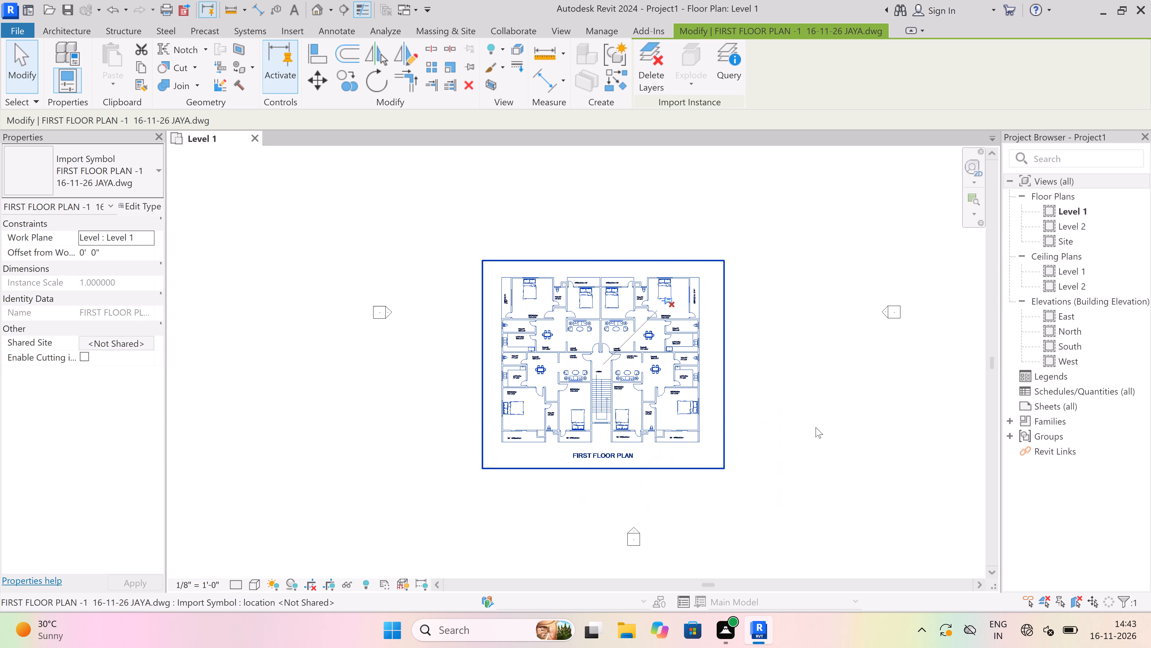
scroll(688, 253, "up", 4)
scroll(720, 257, "down", 5)
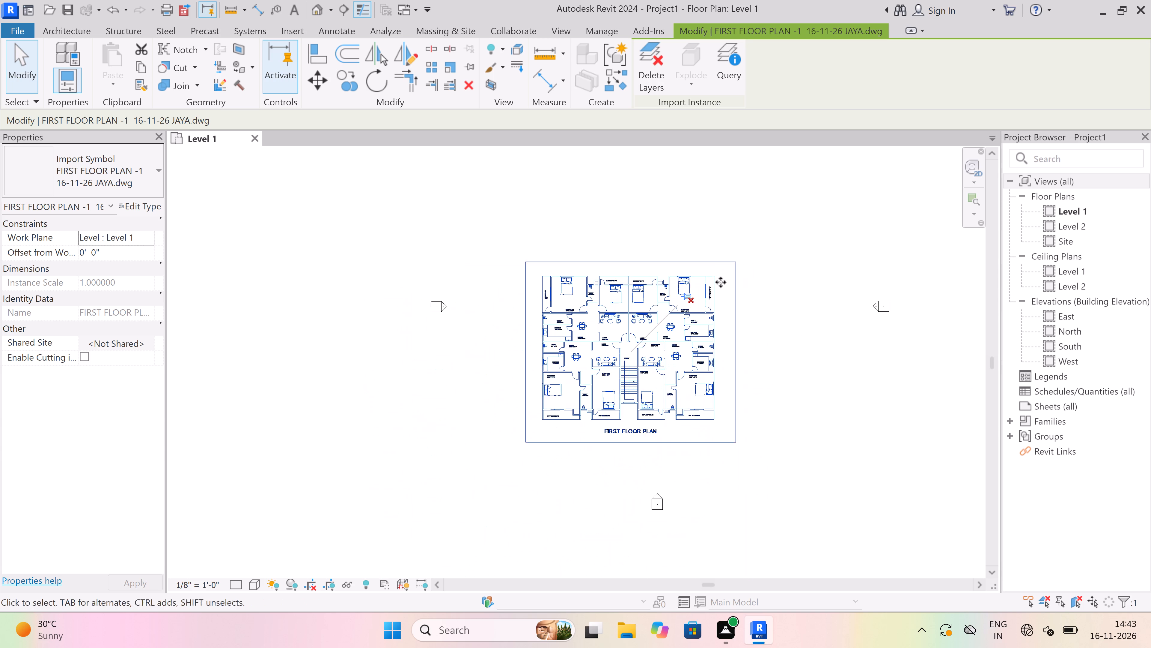
key("Escape")
scroll(697, 315, "up", 4)
scroll(694, 273, "down", 3)
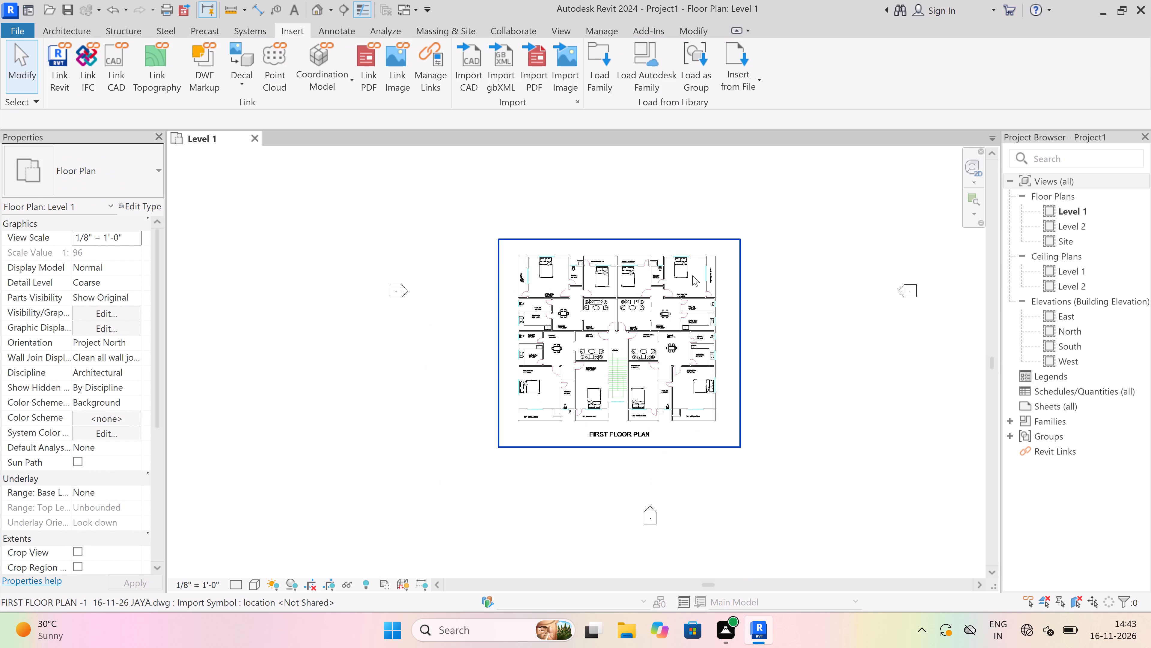
scroll(692, 275, "up", 4)
scroll(499, 370, "up", 2)
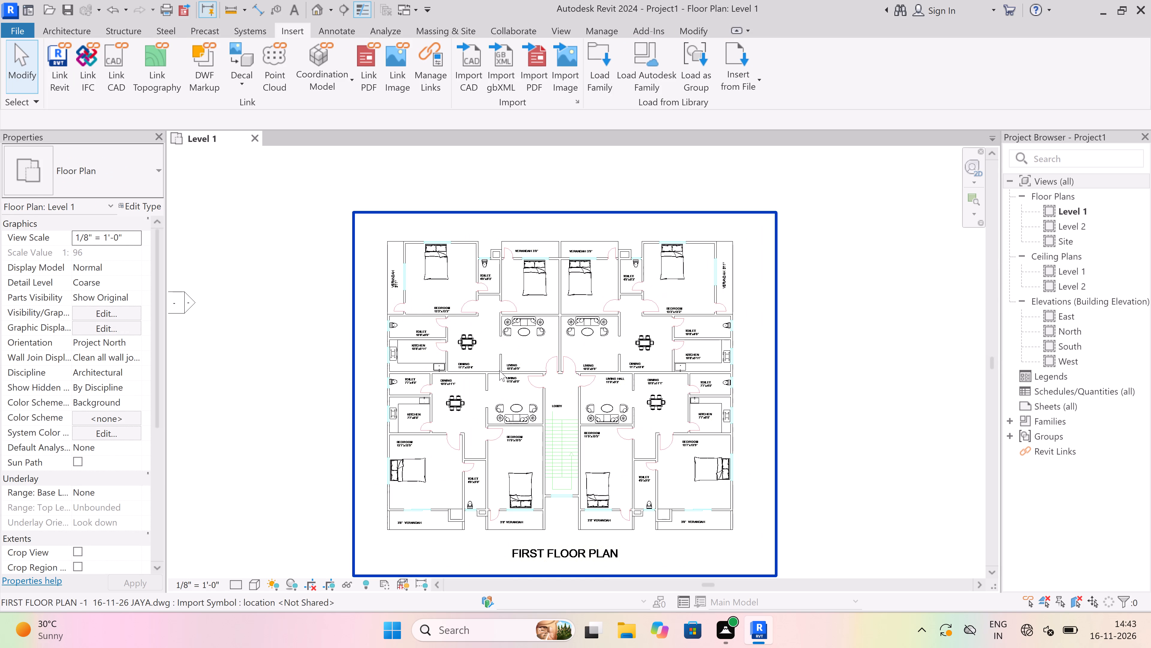
scroll(512, 354, "up", 3)
scroll(516, 342, "down", 8)
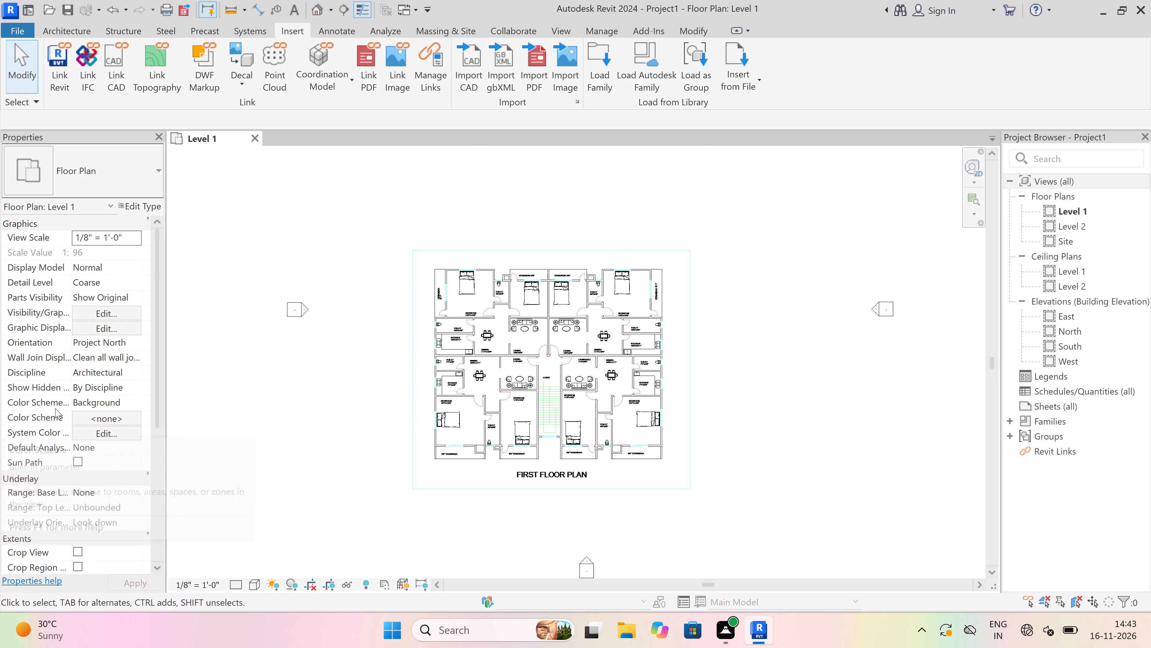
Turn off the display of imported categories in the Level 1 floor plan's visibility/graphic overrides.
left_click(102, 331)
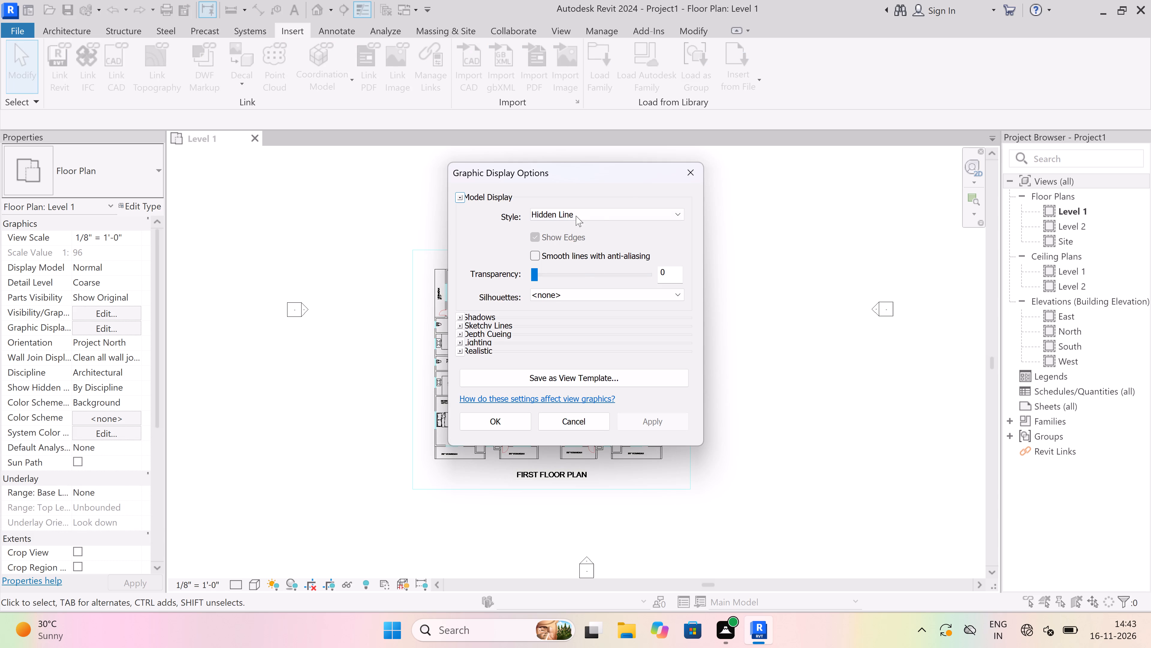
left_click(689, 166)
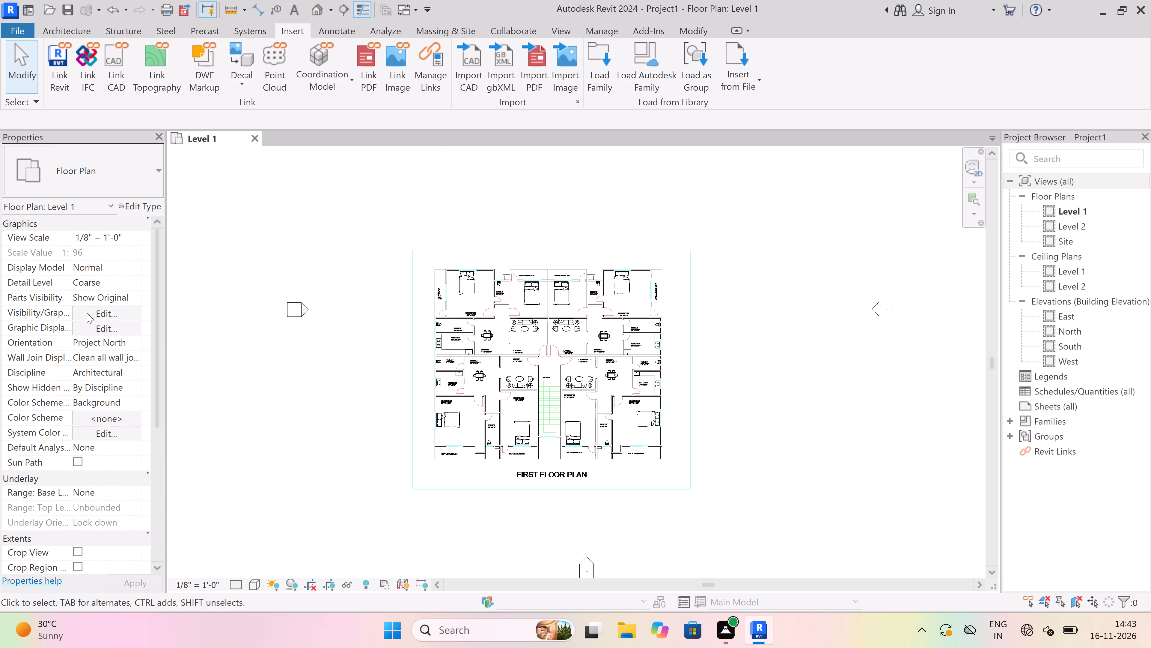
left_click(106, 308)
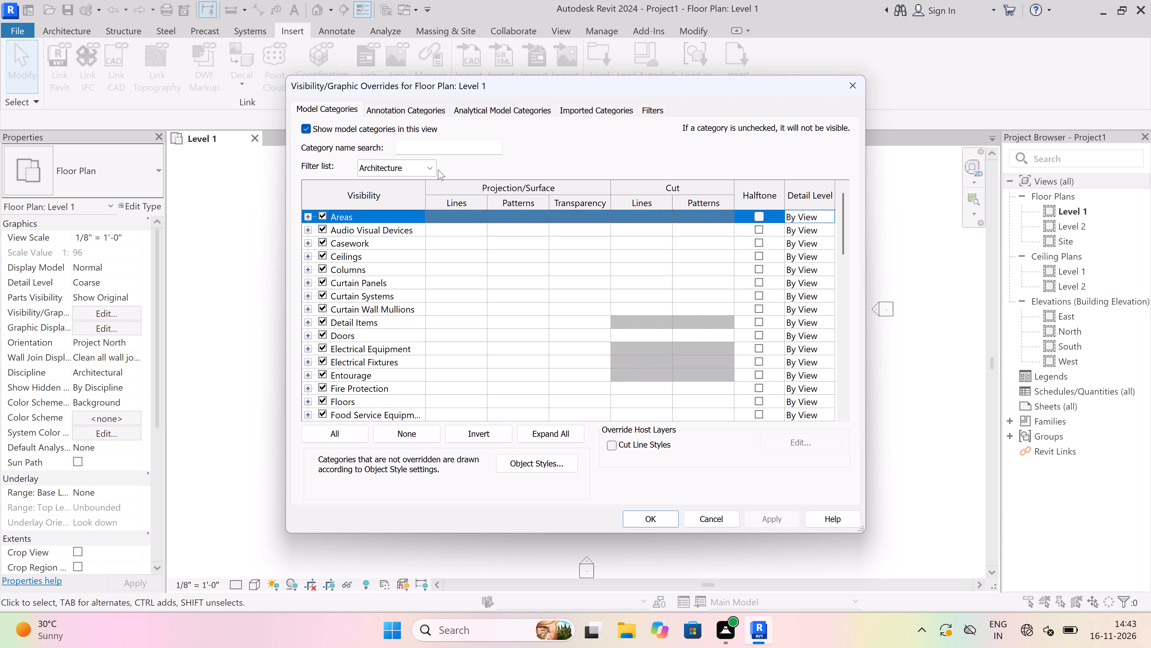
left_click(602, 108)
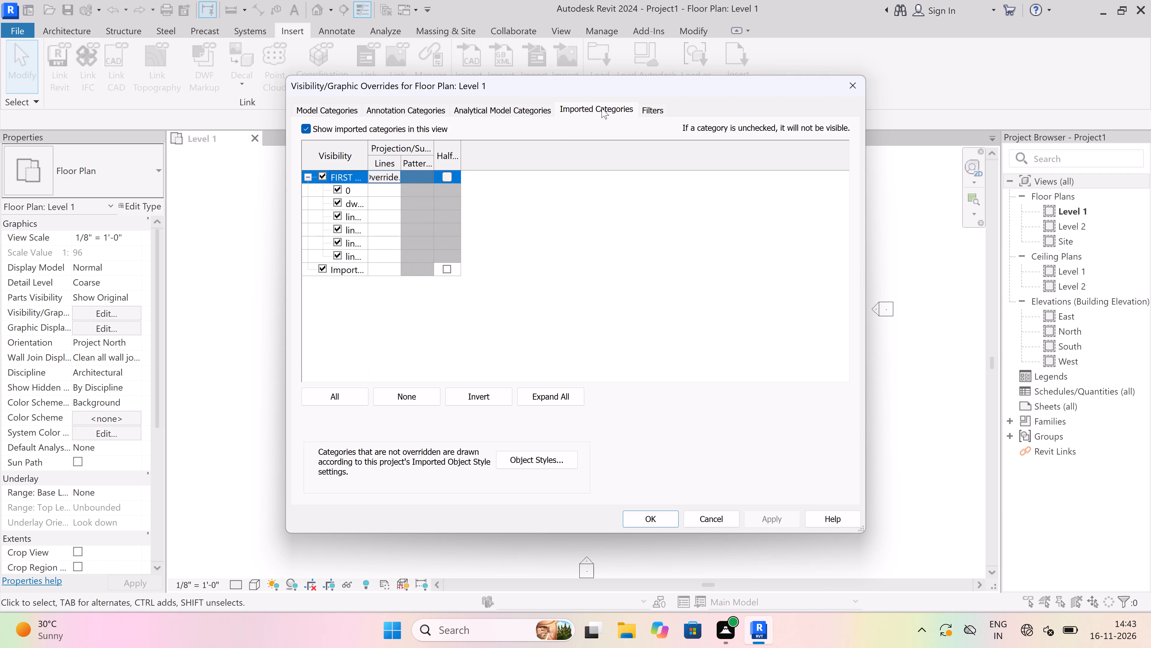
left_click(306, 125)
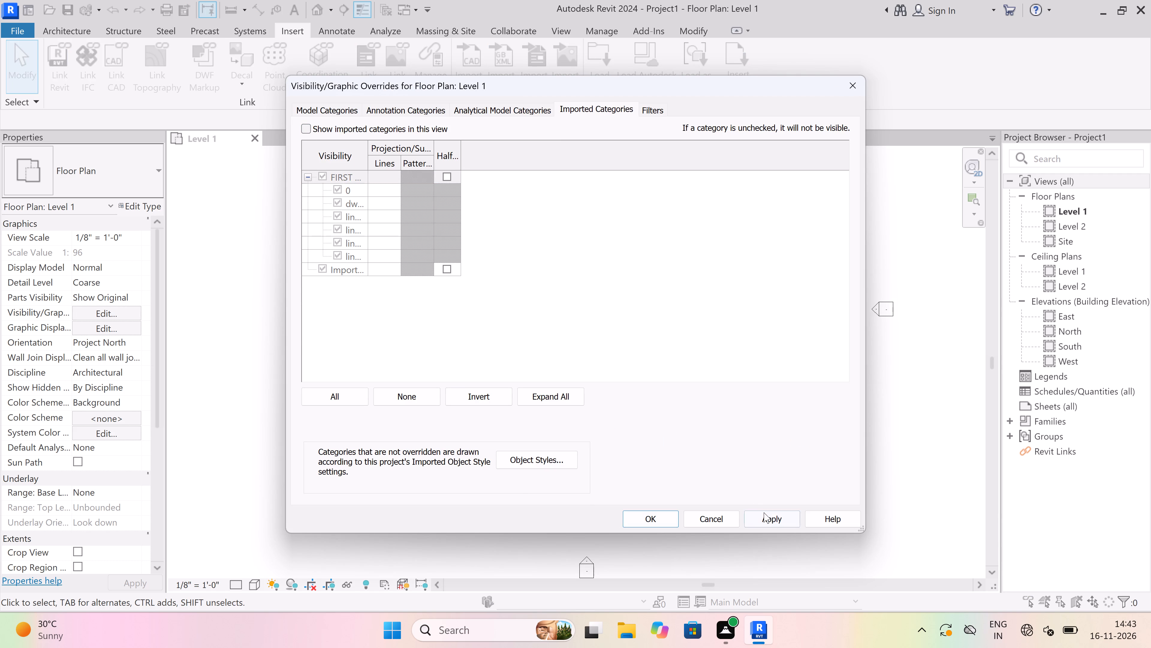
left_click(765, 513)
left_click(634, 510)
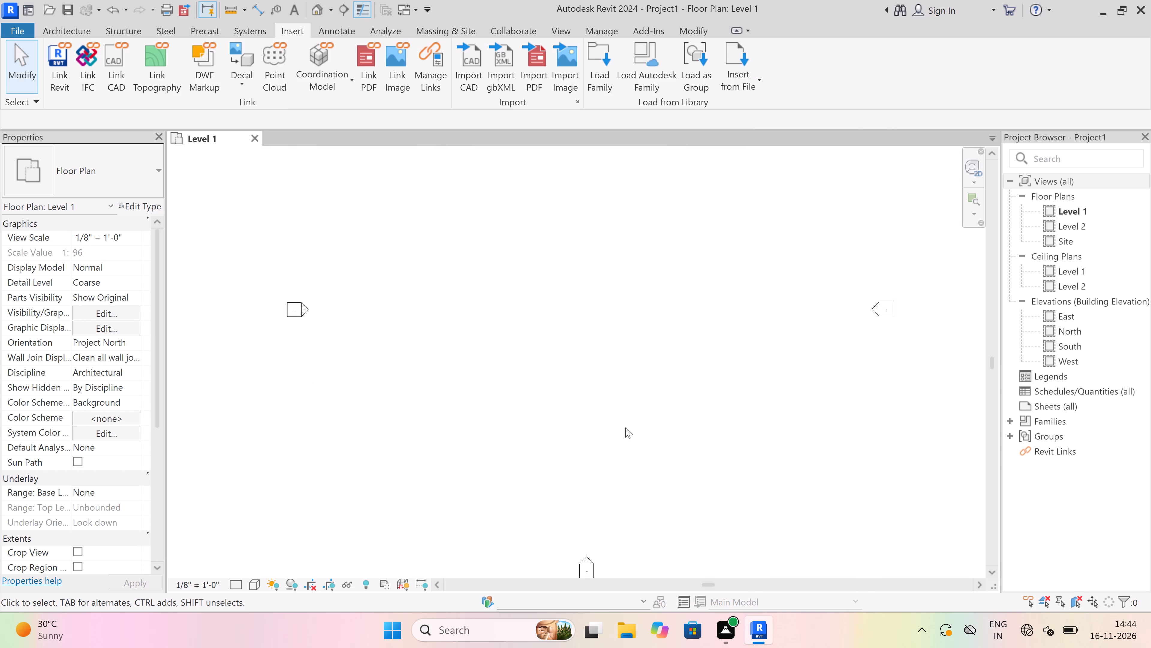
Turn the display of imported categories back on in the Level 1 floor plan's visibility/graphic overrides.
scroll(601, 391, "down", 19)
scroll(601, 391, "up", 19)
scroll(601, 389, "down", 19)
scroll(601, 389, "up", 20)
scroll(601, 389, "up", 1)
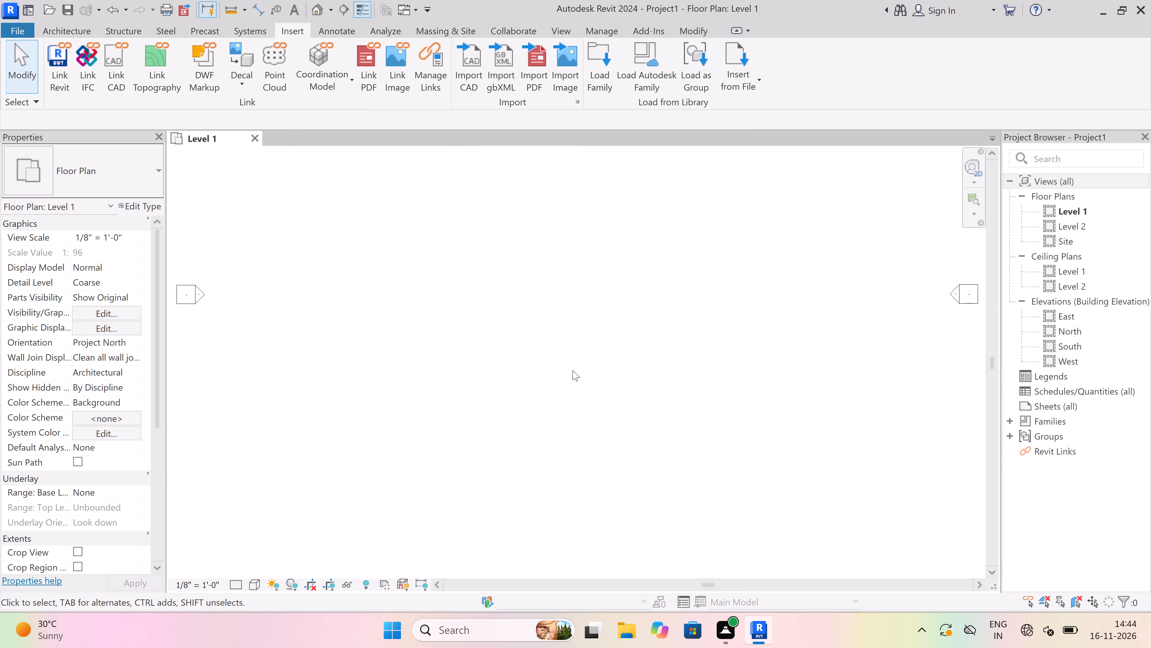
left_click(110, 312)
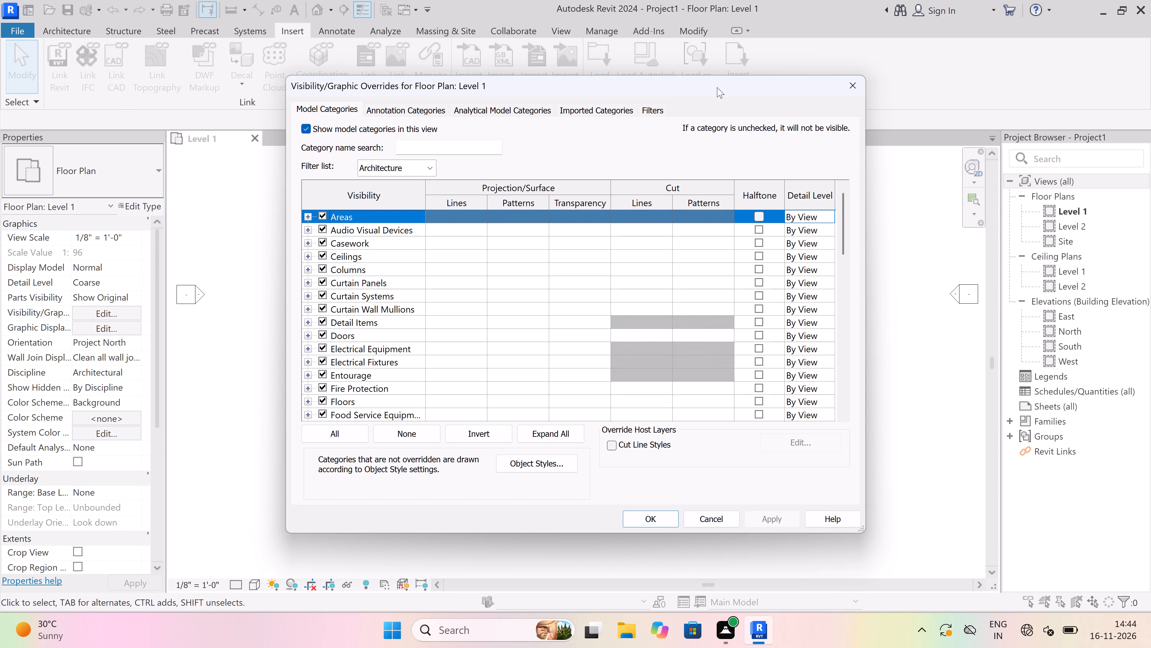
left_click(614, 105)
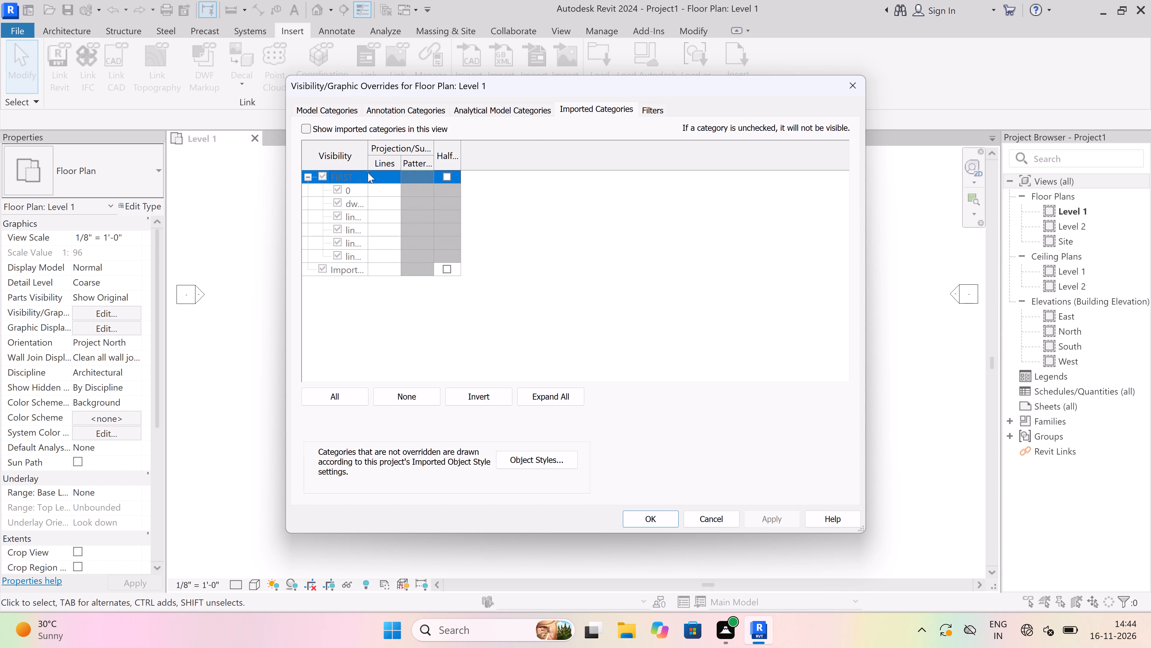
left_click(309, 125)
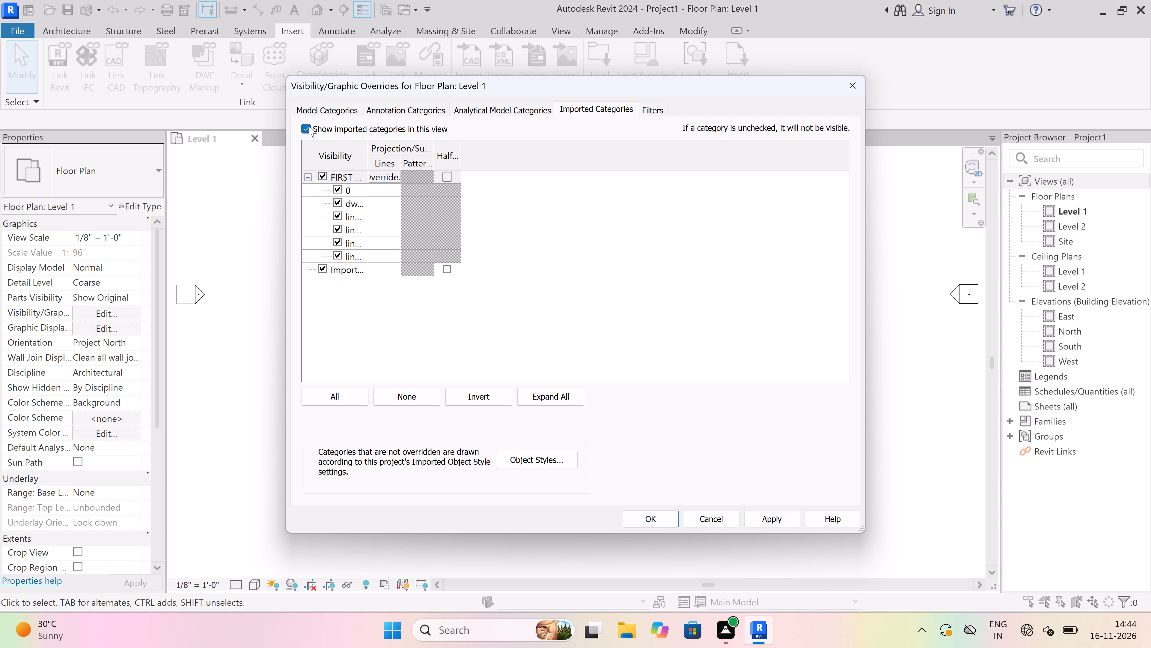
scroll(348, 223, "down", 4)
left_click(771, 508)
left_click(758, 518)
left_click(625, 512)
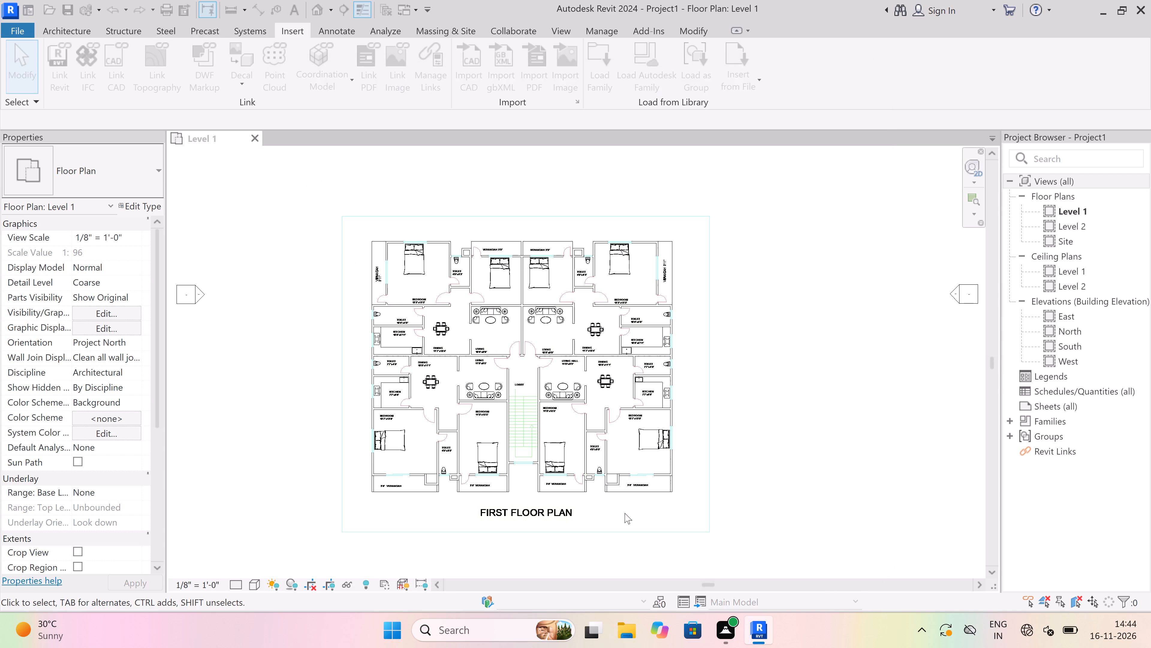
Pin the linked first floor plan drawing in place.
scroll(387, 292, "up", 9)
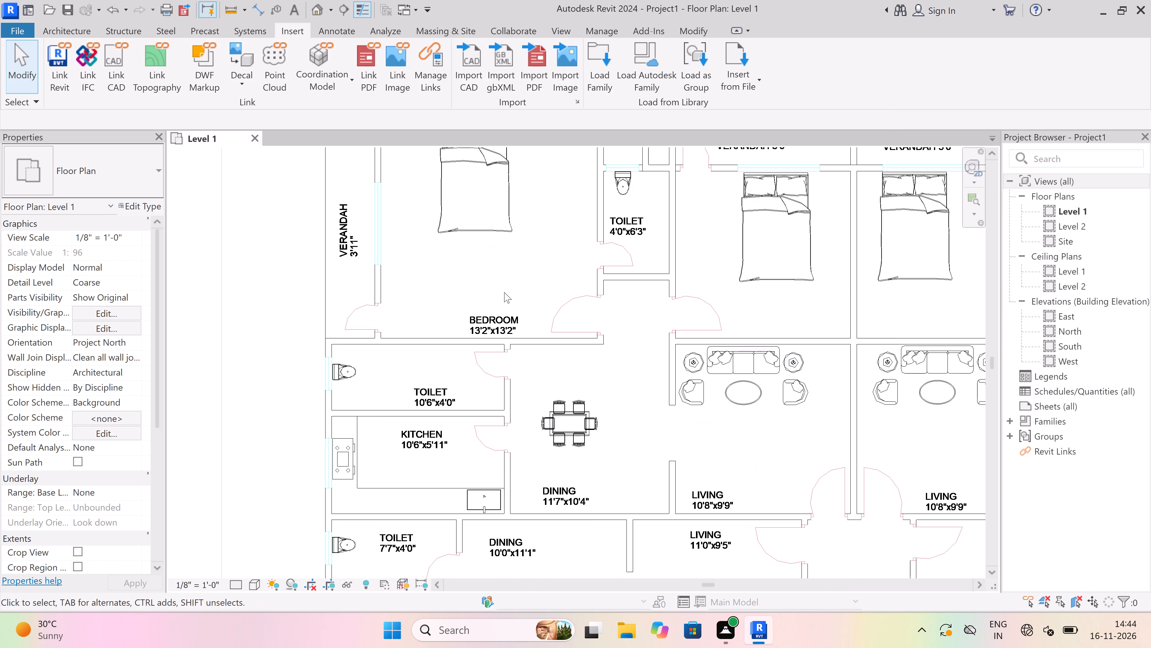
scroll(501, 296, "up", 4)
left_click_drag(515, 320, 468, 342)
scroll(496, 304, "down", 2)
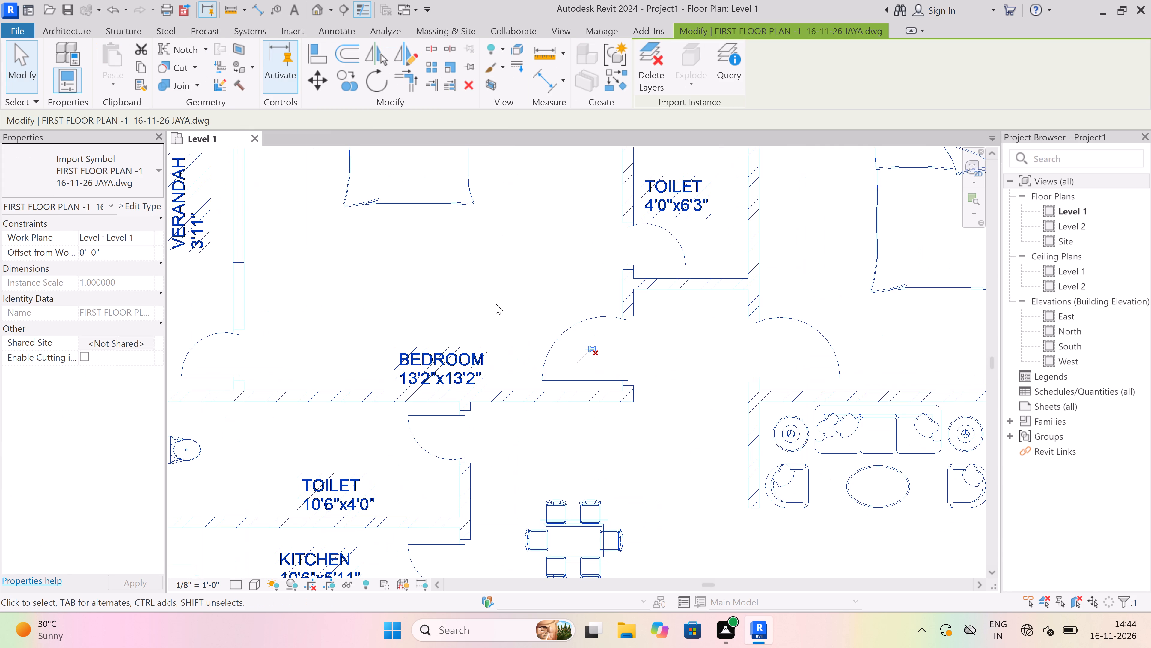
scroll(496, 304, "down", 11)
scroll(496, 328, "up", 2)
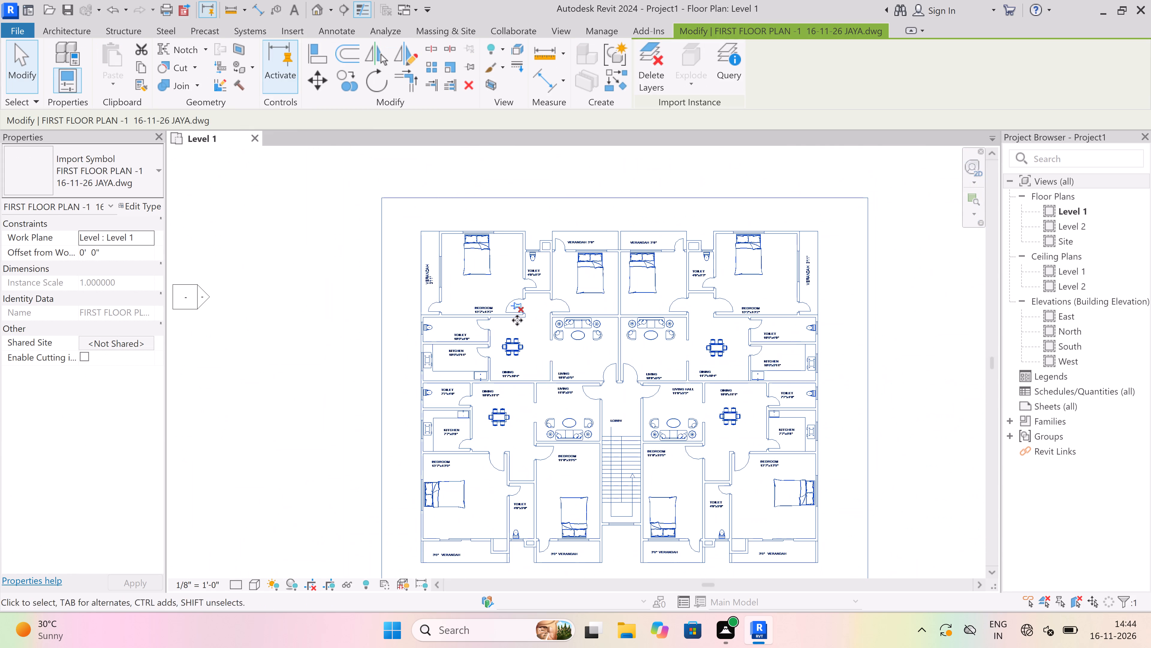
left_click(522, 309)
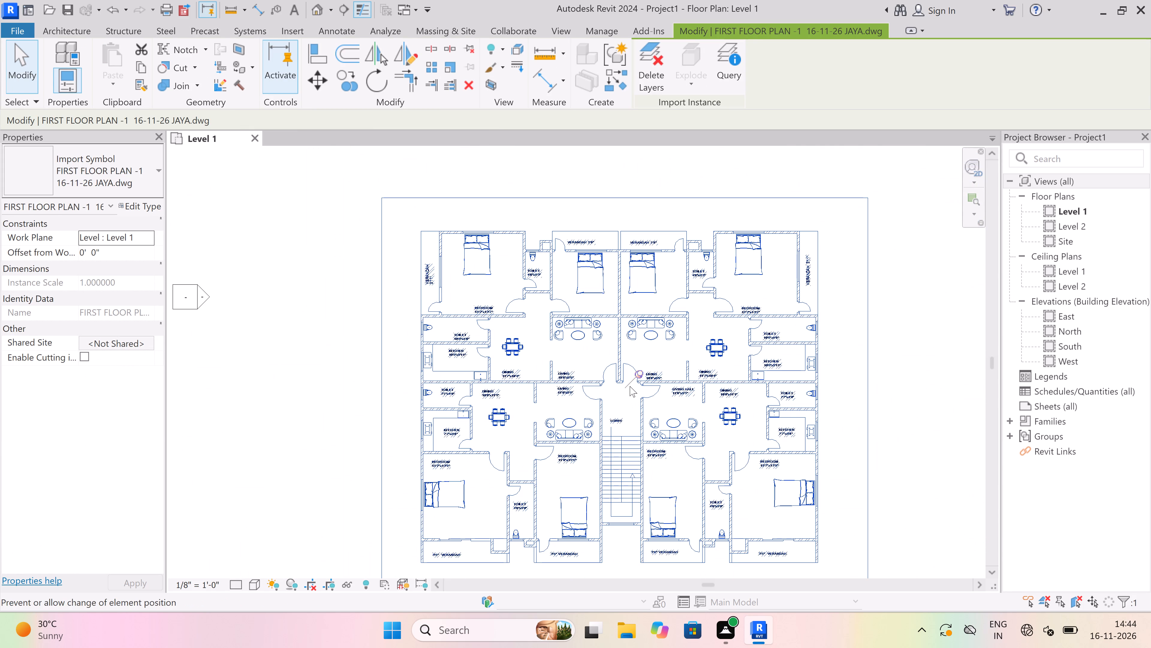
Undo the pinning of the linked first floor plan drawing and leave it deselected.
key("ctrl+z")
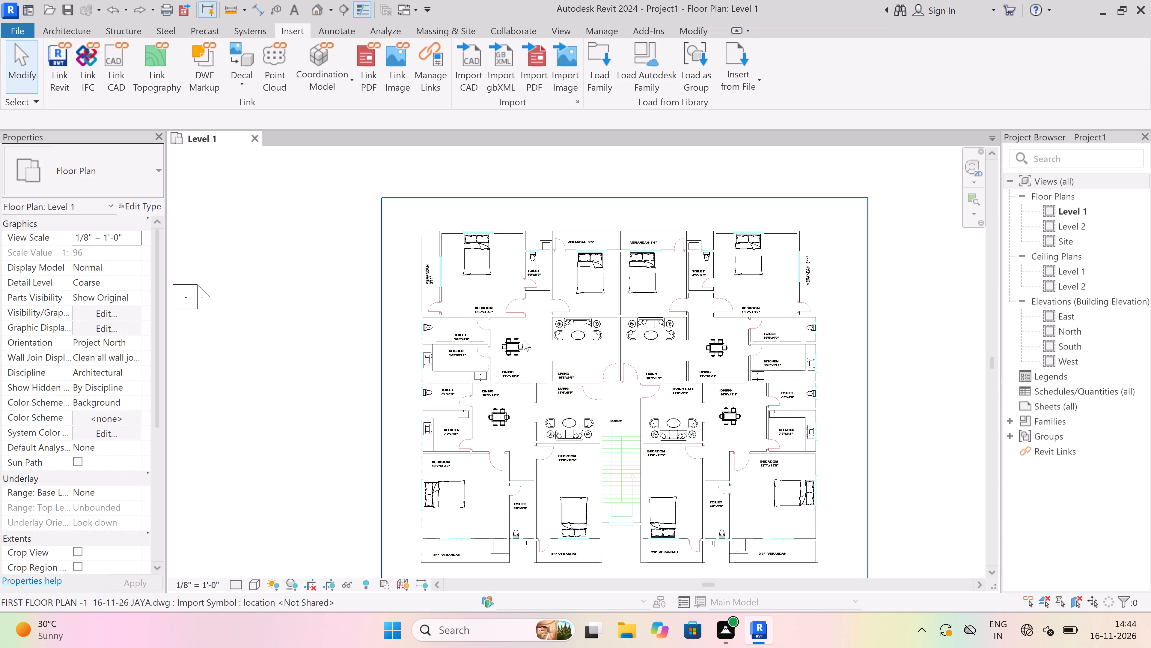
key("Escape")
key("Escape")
Review the linked DWG's layers under the imported categories of Level 1's visibility/graphic overrides without changing any.
scroll(506, 321, "down", 3)
scroll(504, 348, "up", 2)
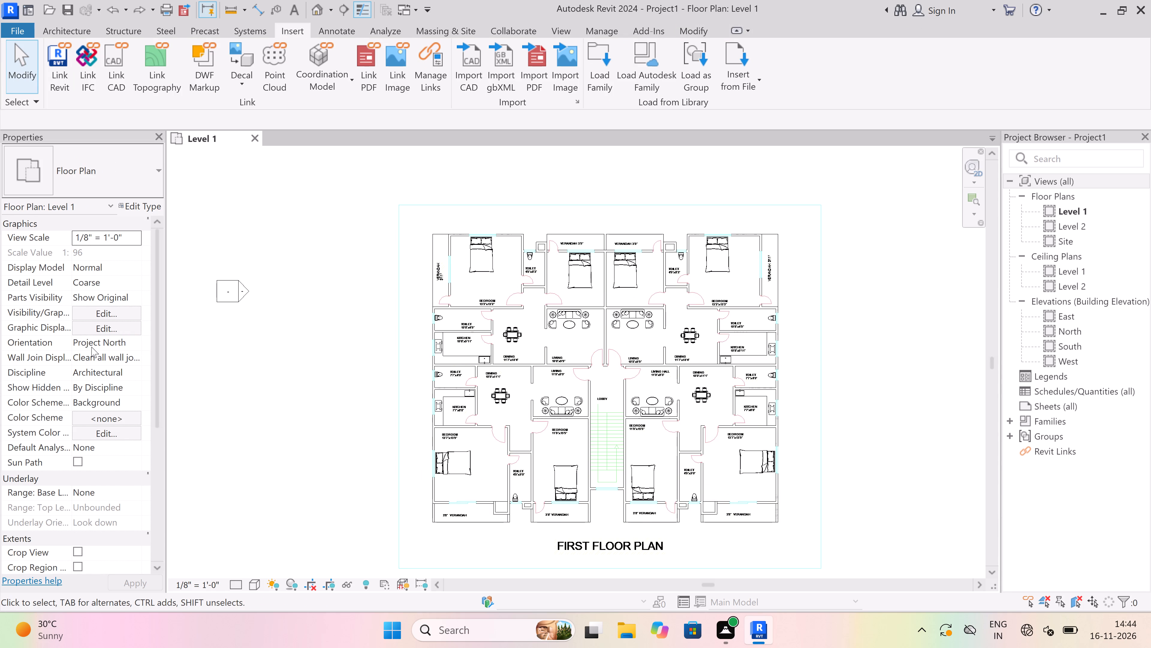
left_click(112, 311)
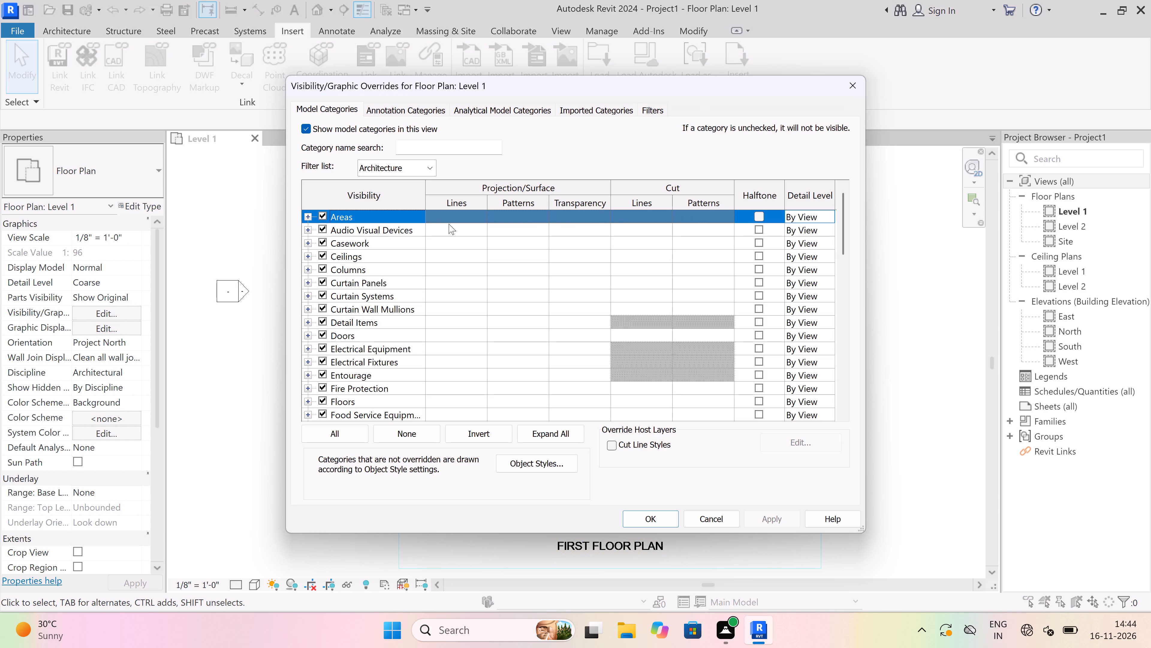
left_click(586, 106)
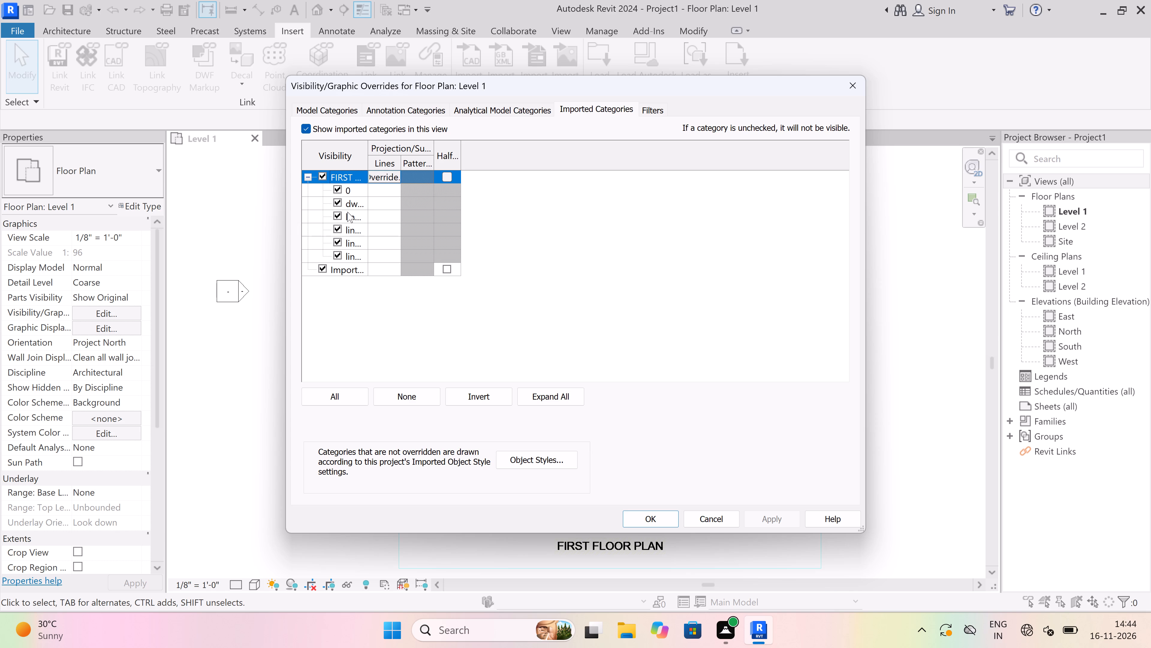
scroll(347, 212, "up", 2)
scroll(347, 211, "down", 2)
left_click(851, 87)
Examine the linked first floor plan's walls, rooms and dimension labels on Level 1.
scroll(530, 288, "up", 3)
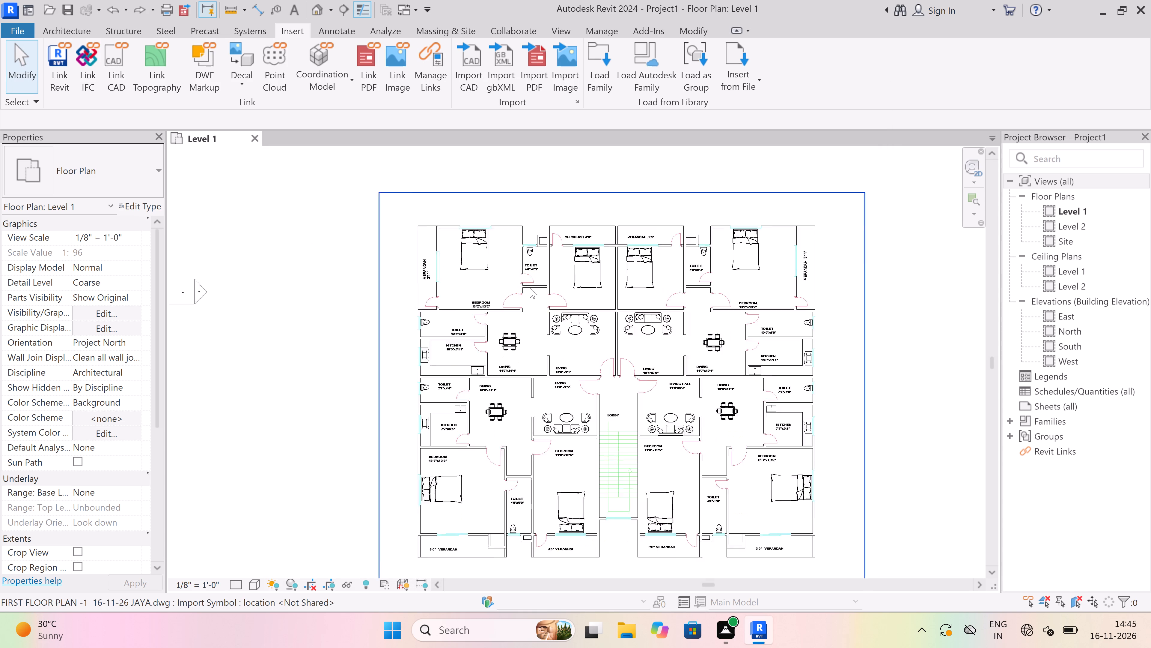
scroll(531, 247, "up", 8)
scroll(531, 244, "down", 4)
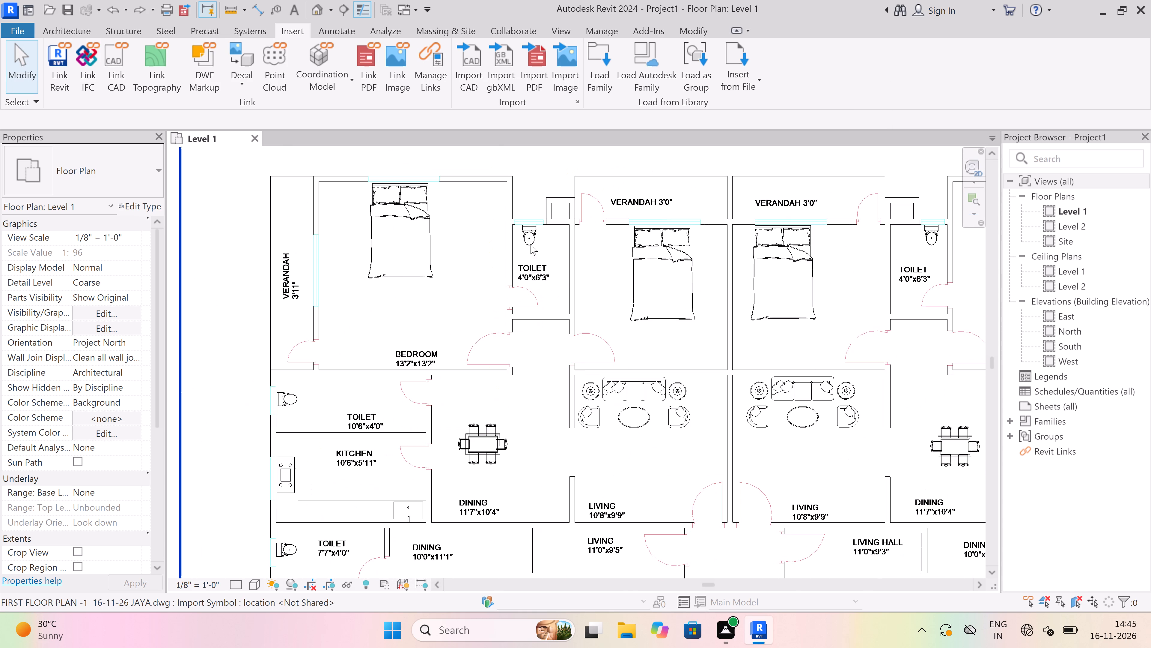
scroll(531, 244, "down", 8)
scroll(700, 344, "up", 3)
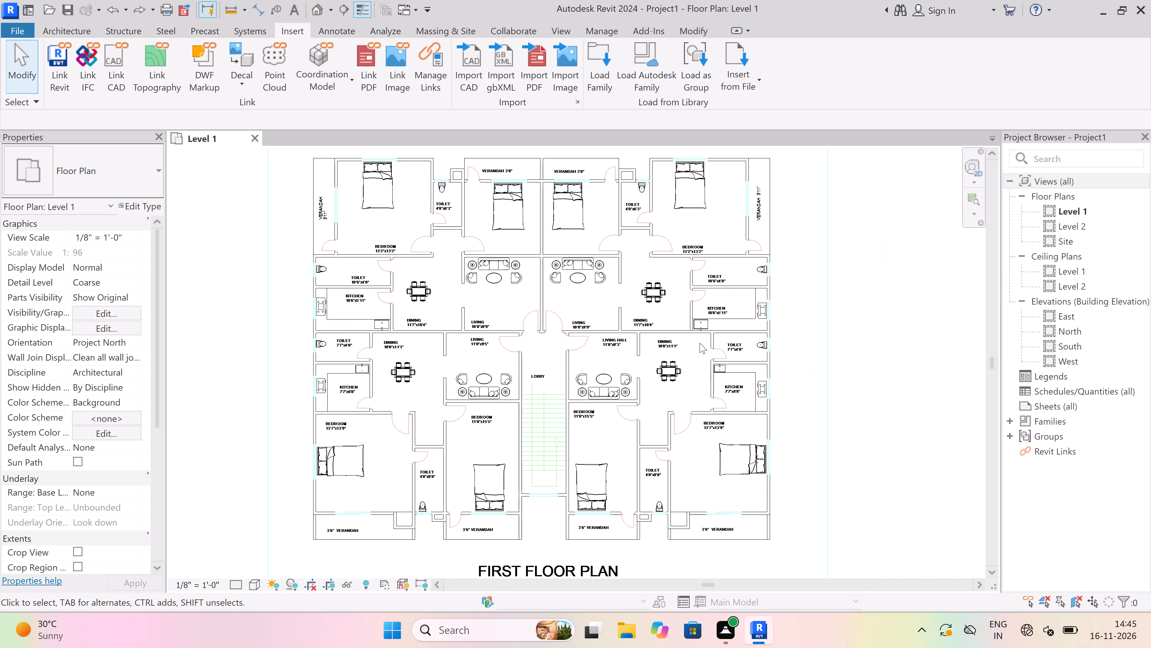
scroll(700, 343, "up", 4)
scroll(700, 343, "down", 7)
scroll(611, 244, "up", 3)
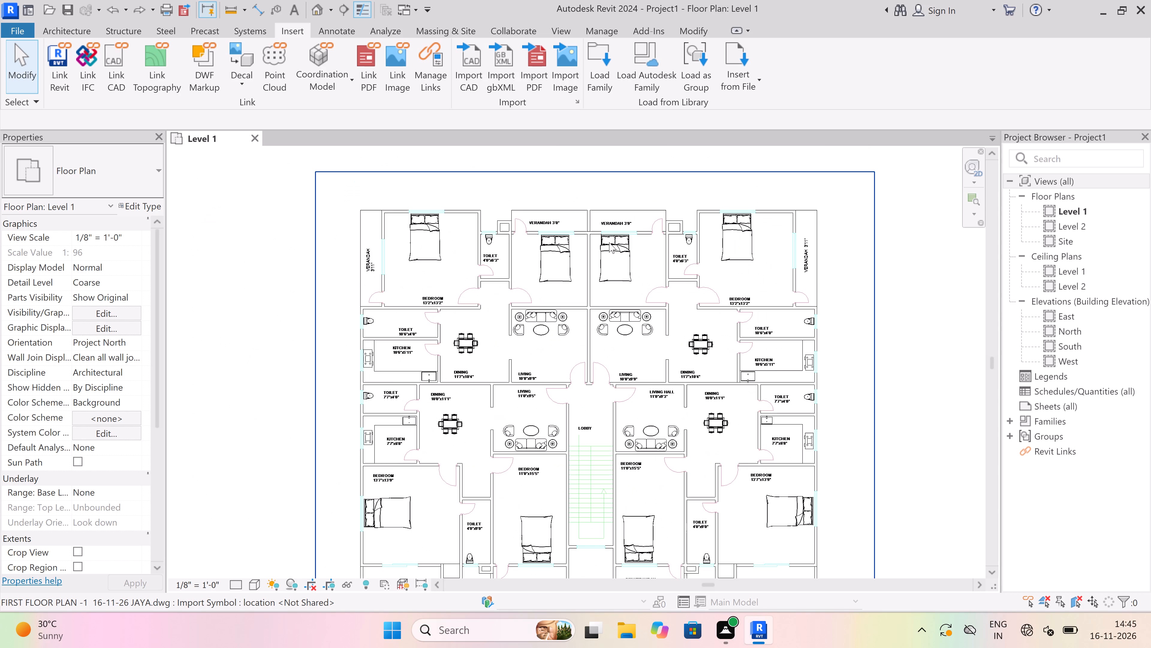
In the North elevation, set the height of Level 2 above Level 1 to 1' 6".
scroll(609, 242, "down", 2)
scroll(1115, 246, "up", 4)
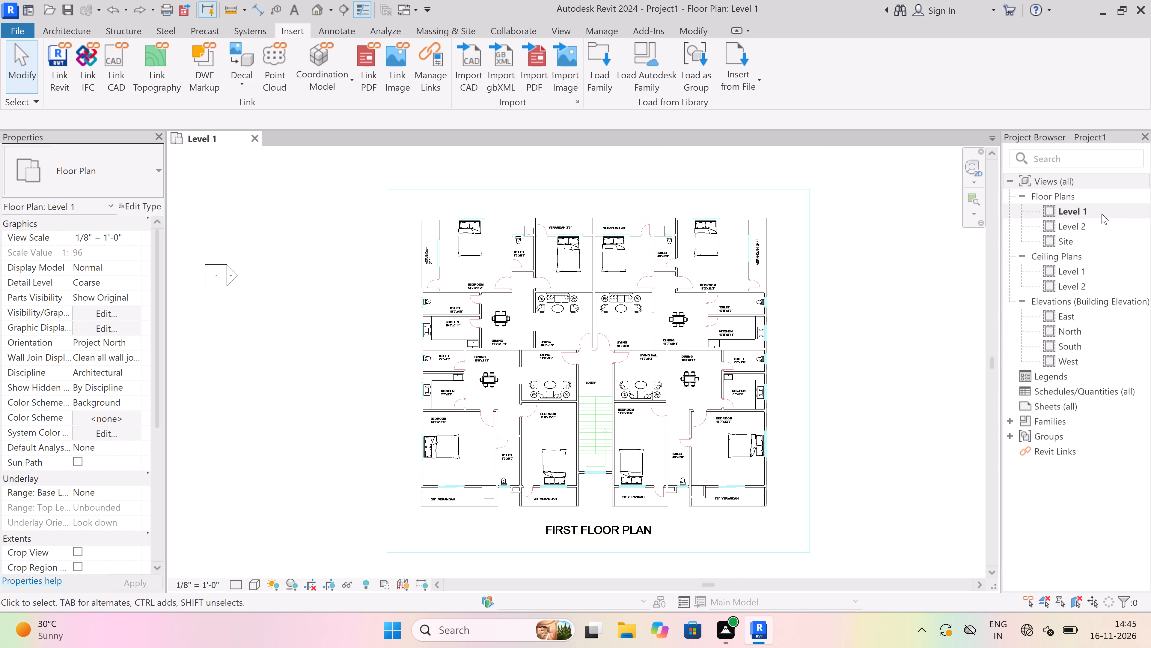
scroll(1098, 203, "up", 4)
triple_click(1092, 331)
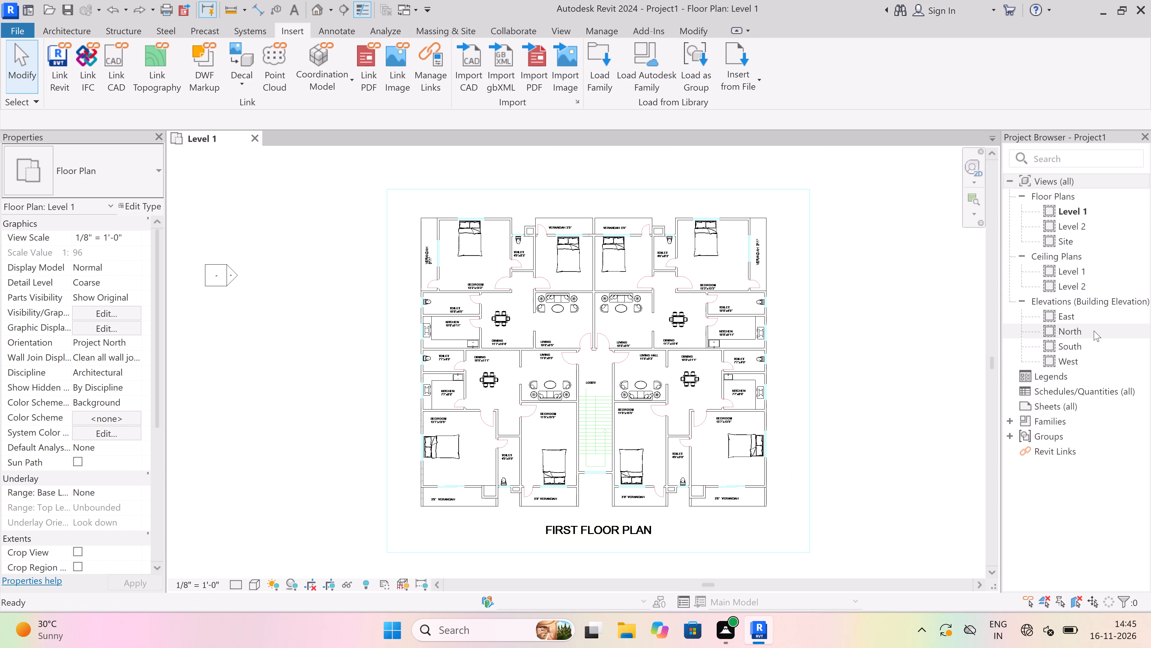
double_click(1094, 329)
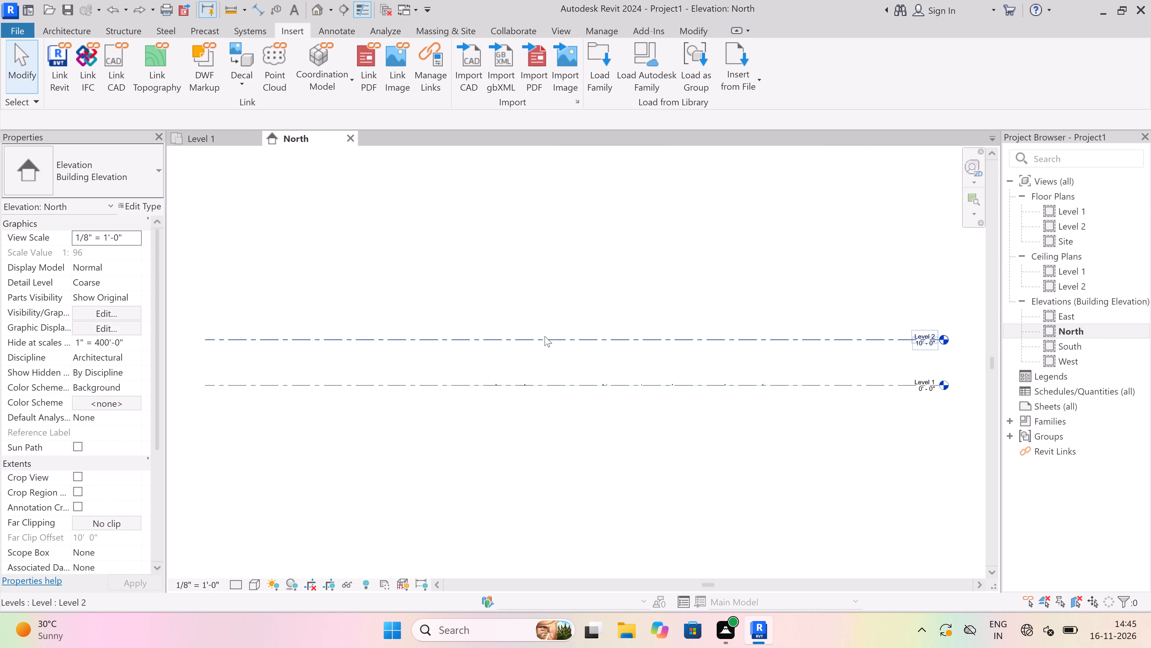
left_click(544, 335)
scroll(347, 358, "up", 3)
left_click(347, 358)
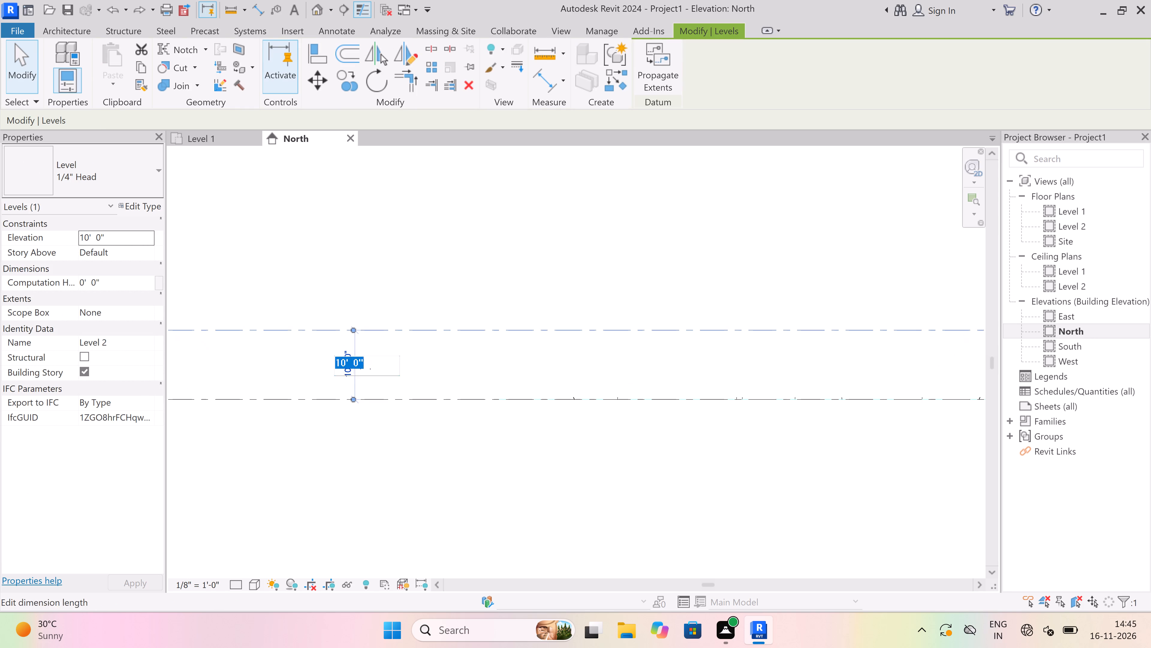
key("BackSpace")
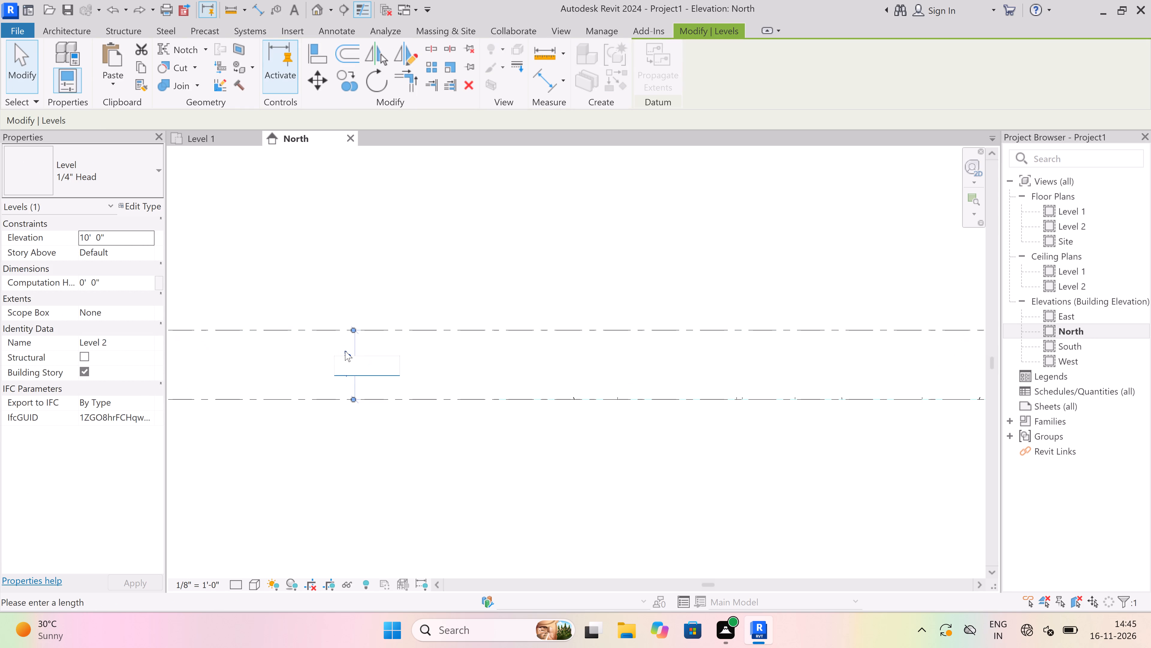
type("1'6\"")
left_click(413, 430)
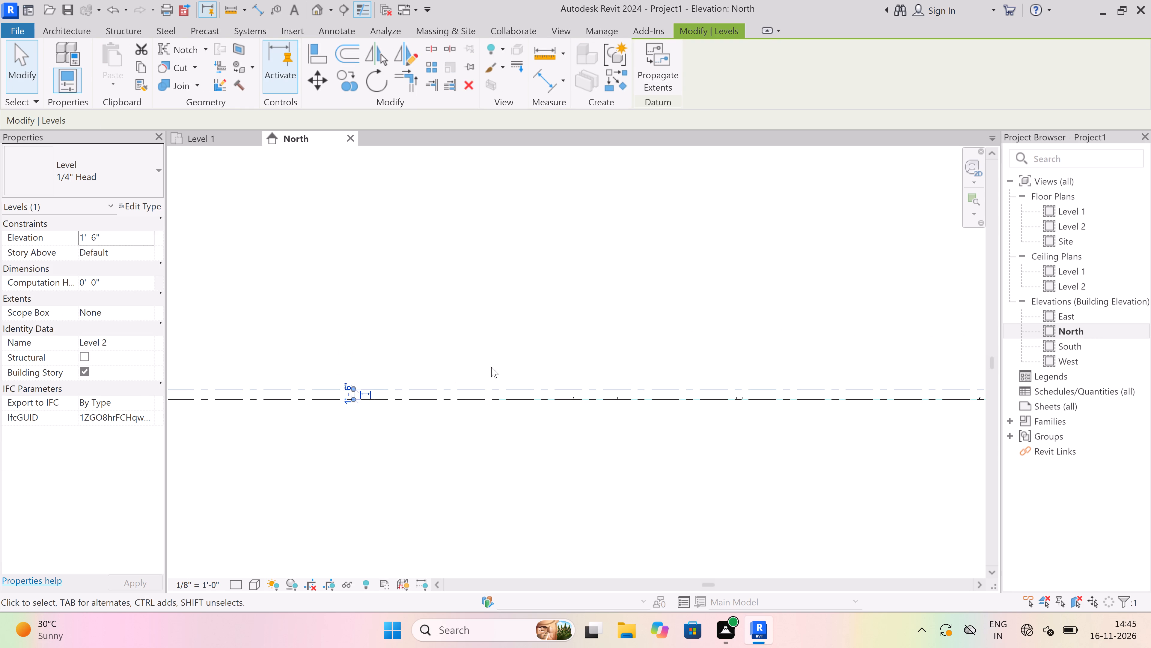
key("Escape")
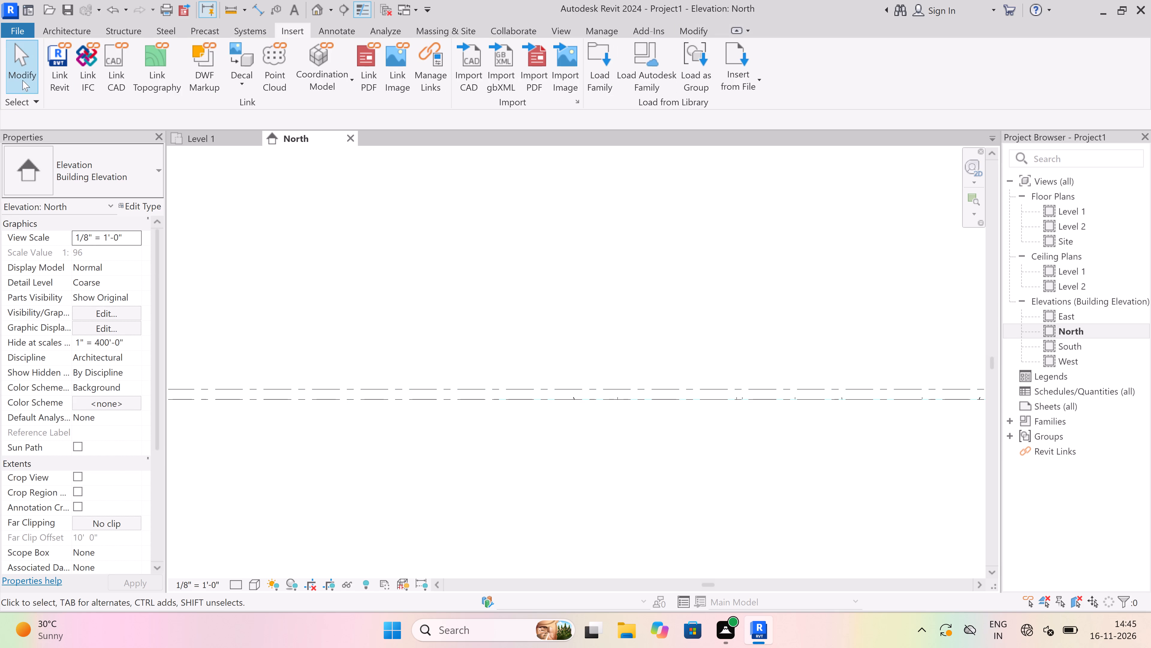
Add a new level by picking Level 2 with an upward offset of 10' 0", with plan views created.
left_click(62, 32)
scroll(421, 437, "down", 2)
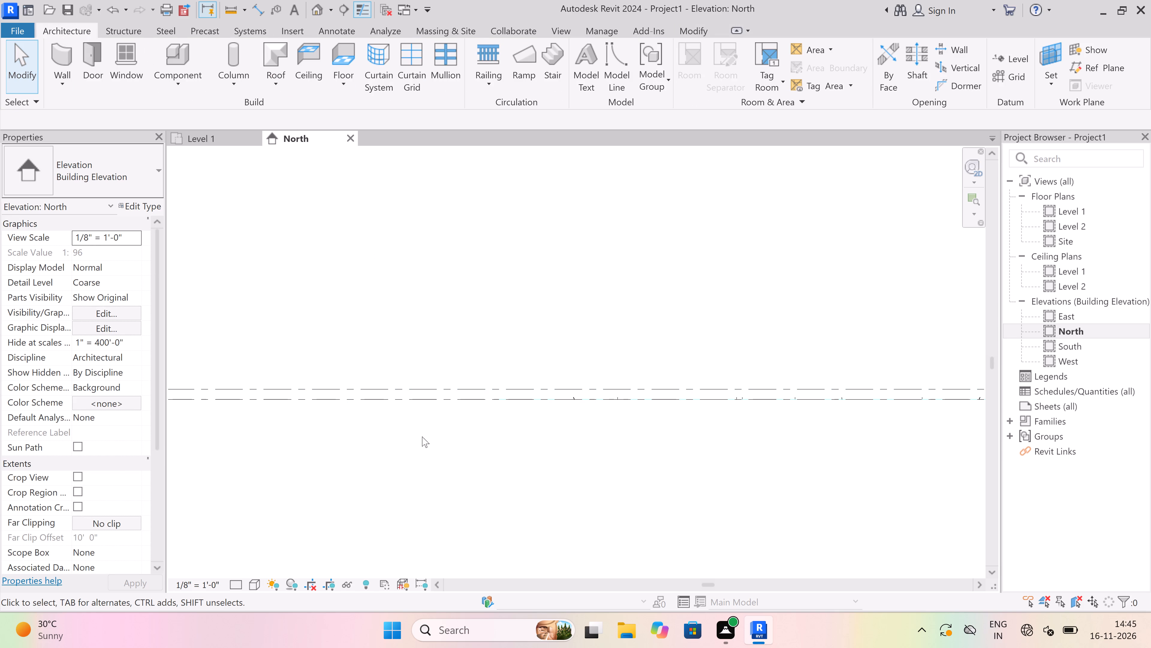
scroll(422, 436, "down", 1)
scroll(690, 358, "down", 3)
scroll(804, 375, "up", 6)
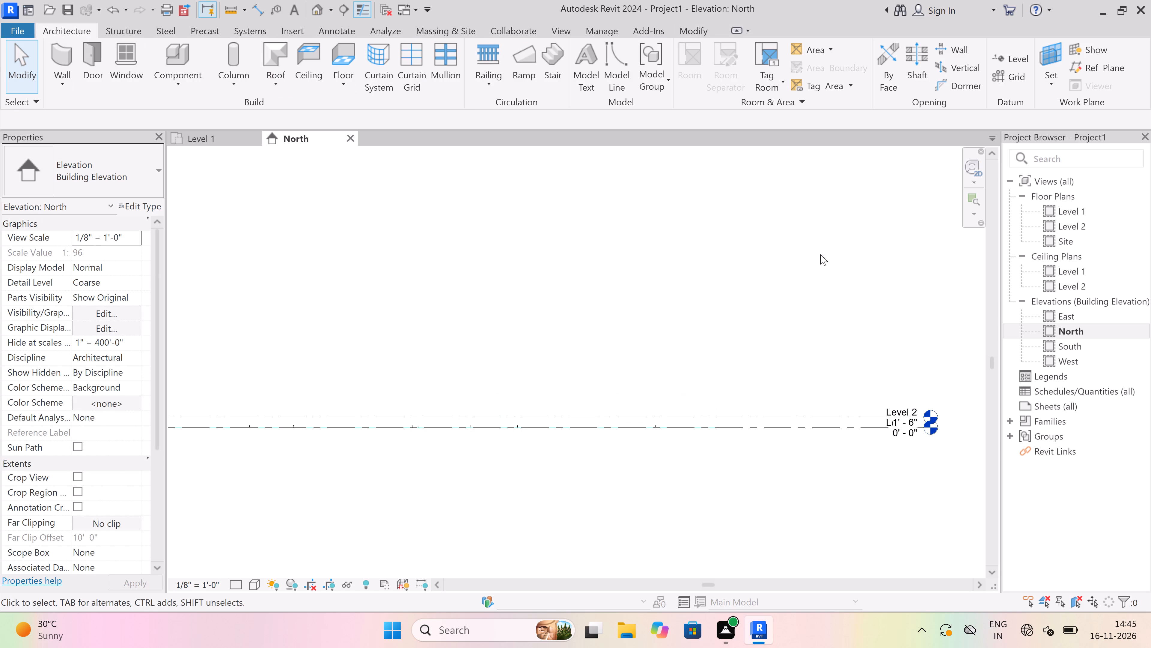
left_click(1021, 56)
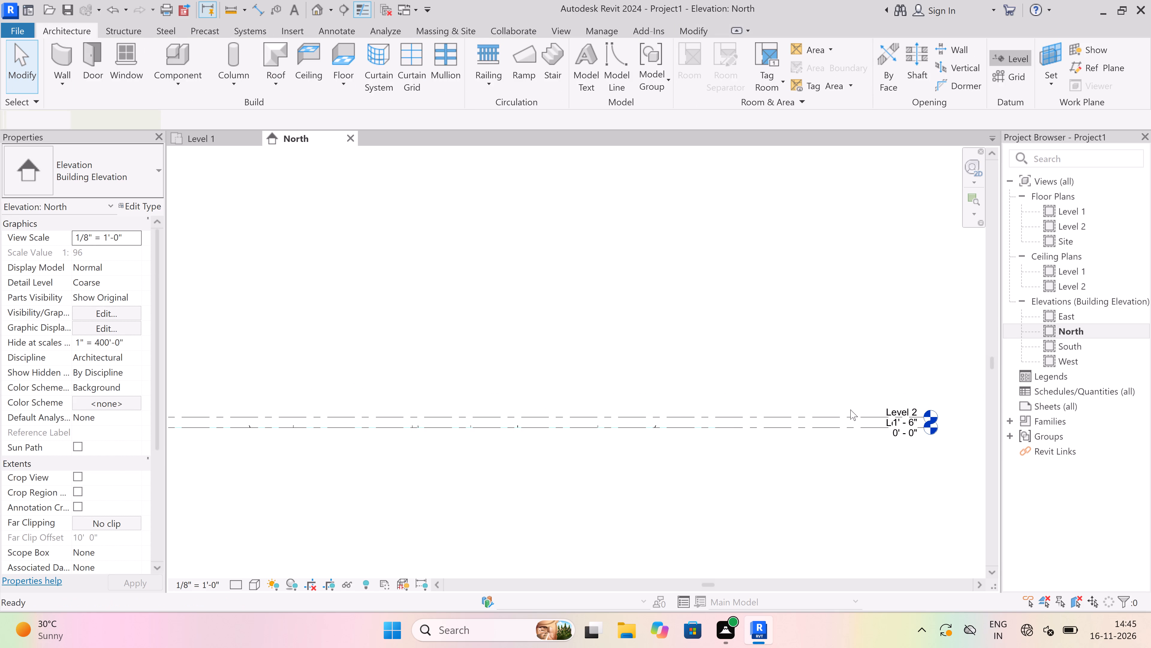
scroll(722, 413, "down", 3)
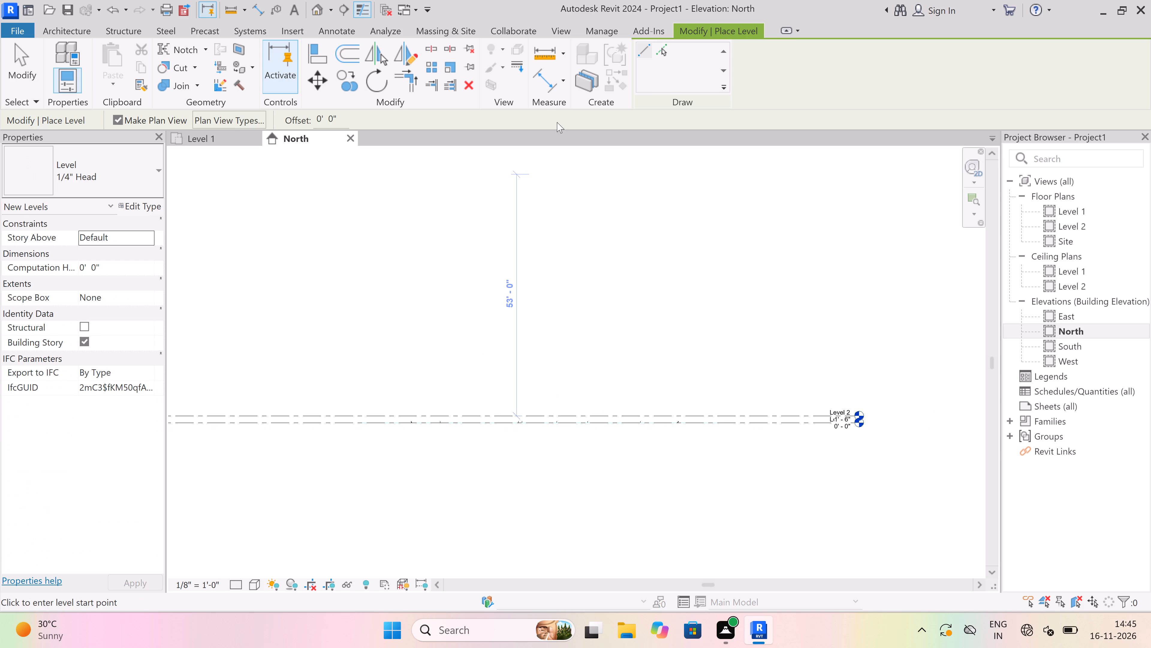
left_click(665, 45)
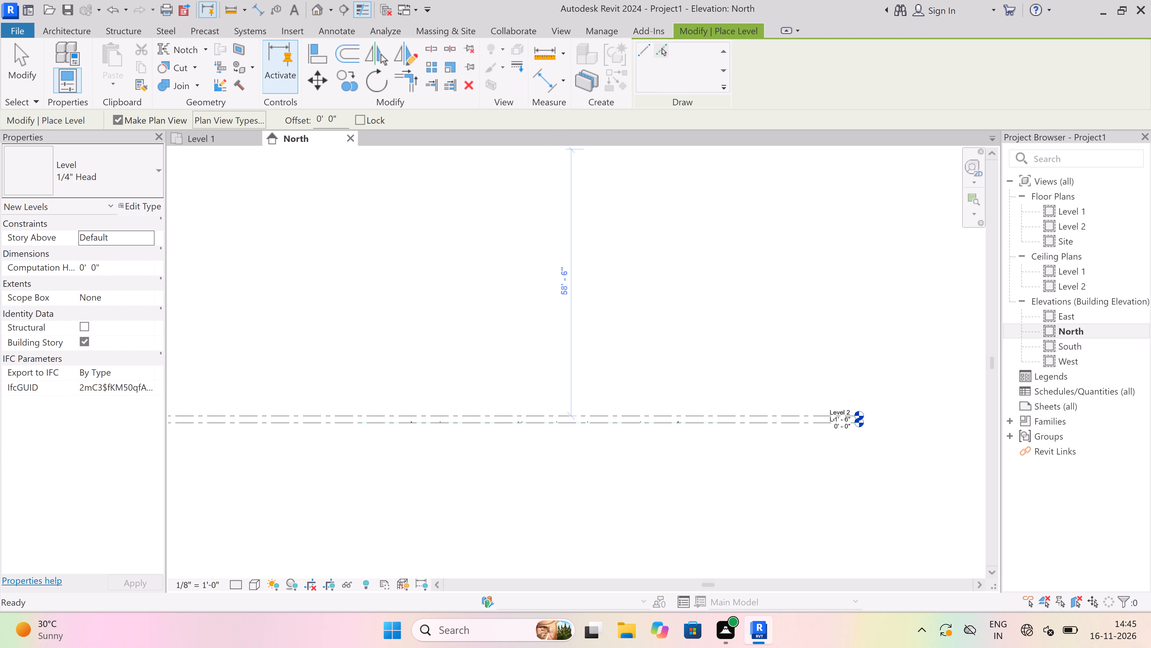
left_click(343, 117)
key("BackSpace")
key("BackSpace")
key("BackSpace")
key("BackSpace")
key("BackSpace")
key("BackSpace")
key("BackSpace")
key("BackSpace")
key("BackSpace")
key("BackSpace")
key("BackSpace")
key("BackSpace")
key("BackSpace")
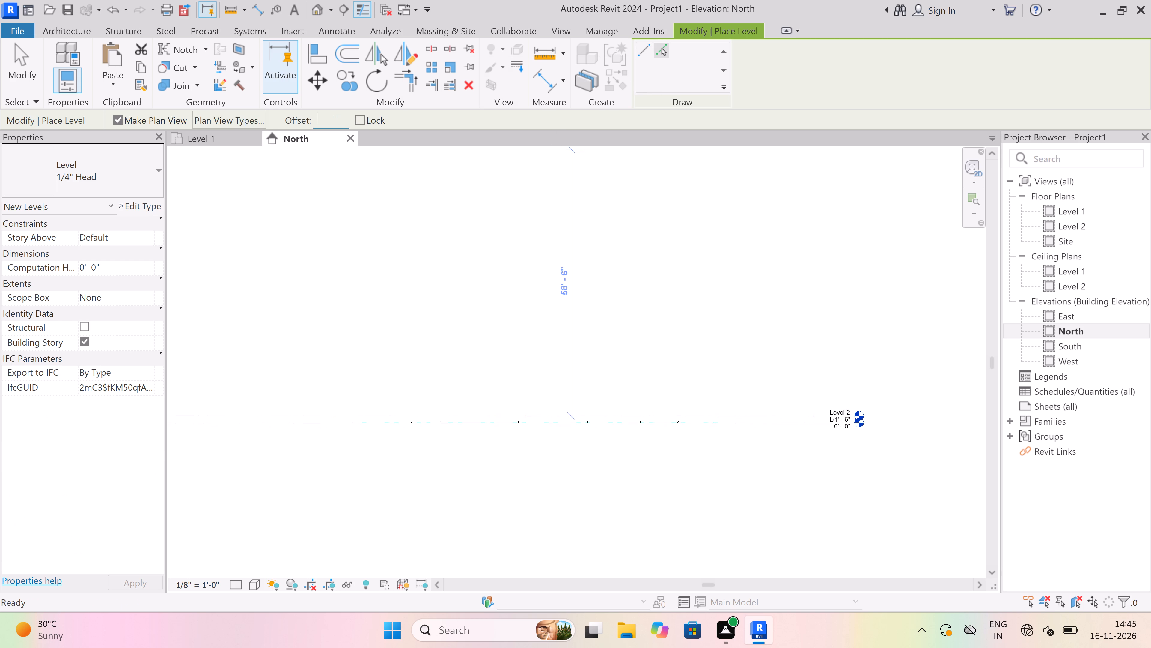
type("10'")
left_click(477, 414)
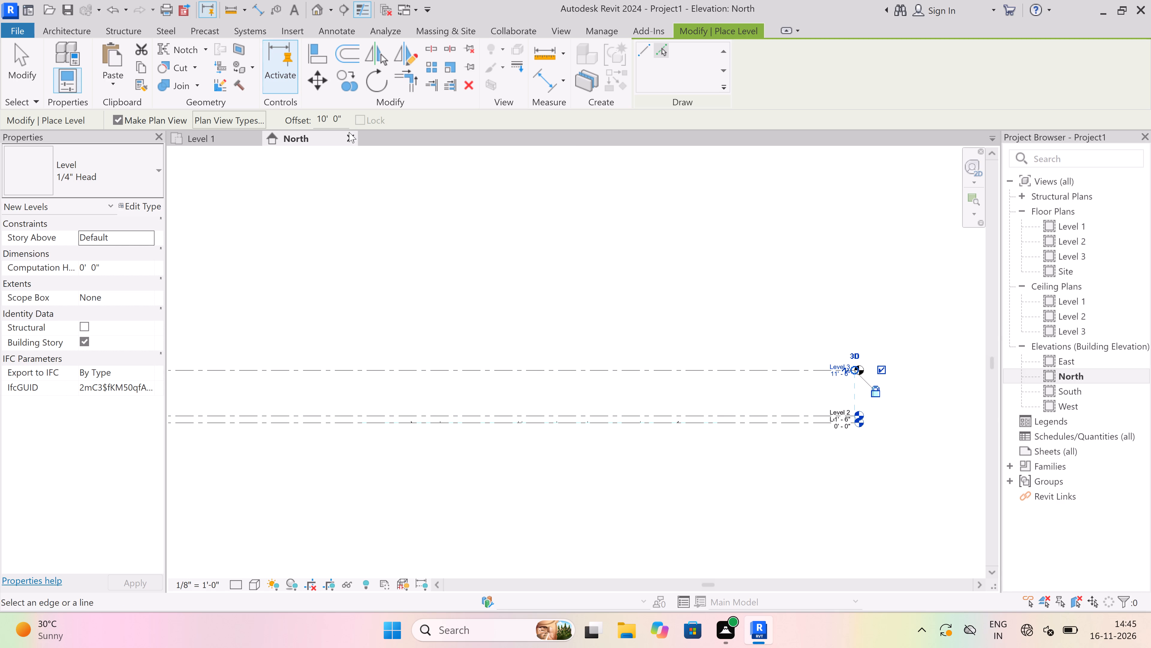
Add another level offset 6" above the new topmost level.
left_click(344, 120)
key("BackSpace")
key("BackSpace")
key("BackSpace")
key("BackSpace")
key("BackSpace")
key("BackSpace")
key("BackSpace")
key("BackSpace")
key("BackSpace")
key("BackSpace")
key("BackSpace")
key("BackSpace")
key("BackSpace")
key("BackSpace")
type("6\"")
left_click(600, 367)
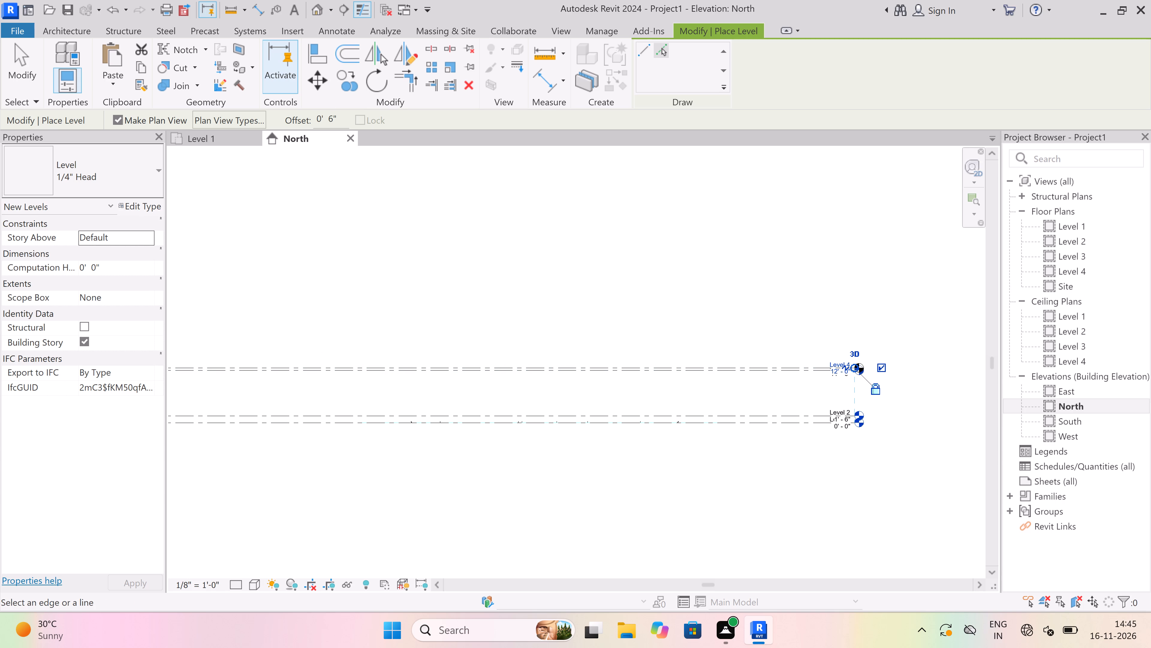
Add a level offset 3' 6" above the 12' 0" level and finish placing levels.
left_click(345, 120)
key("BackSpace")
key("BackSpace")
key("BackSpace")
key("BackSpace")
key("BackSpace")
key("BackSpace")
key("BackSpace")
key("BackSpace")
key("BackSpace")
key("BackSpace")
key("BackSpace")
key("BackSpace")
key("BackSpace")
key("BackSpace")
type("3'6\"")
left_click(569, 362)
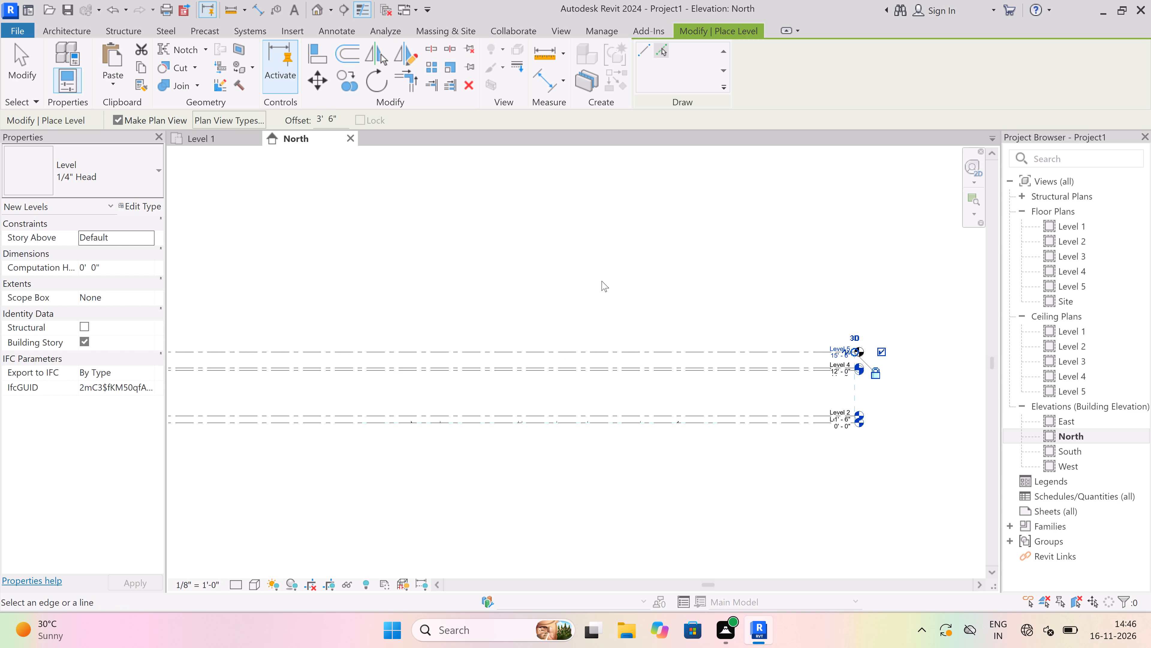
key("Escape")
key("Escape")
key("Escape")
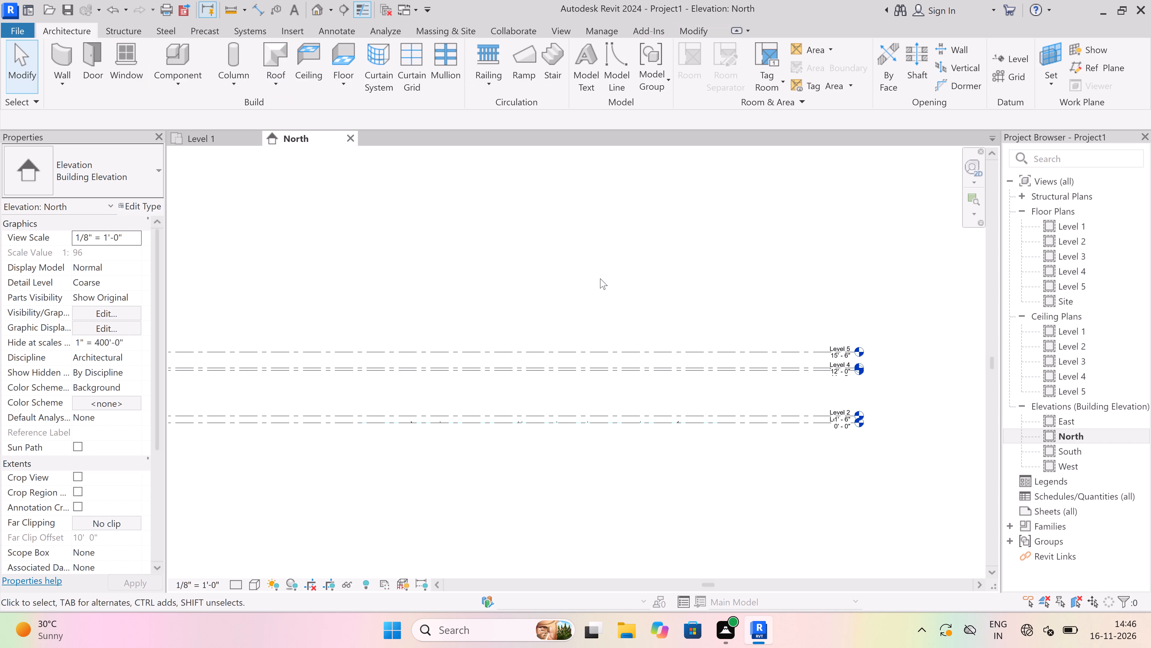
Rename Level 1 as "0 ground floor plan" at its level head in the North elevation.
scroll(882, 424, "up", 4)
scroll(797, 252, "up", 4)
scroll(821, 362, "down", 3)
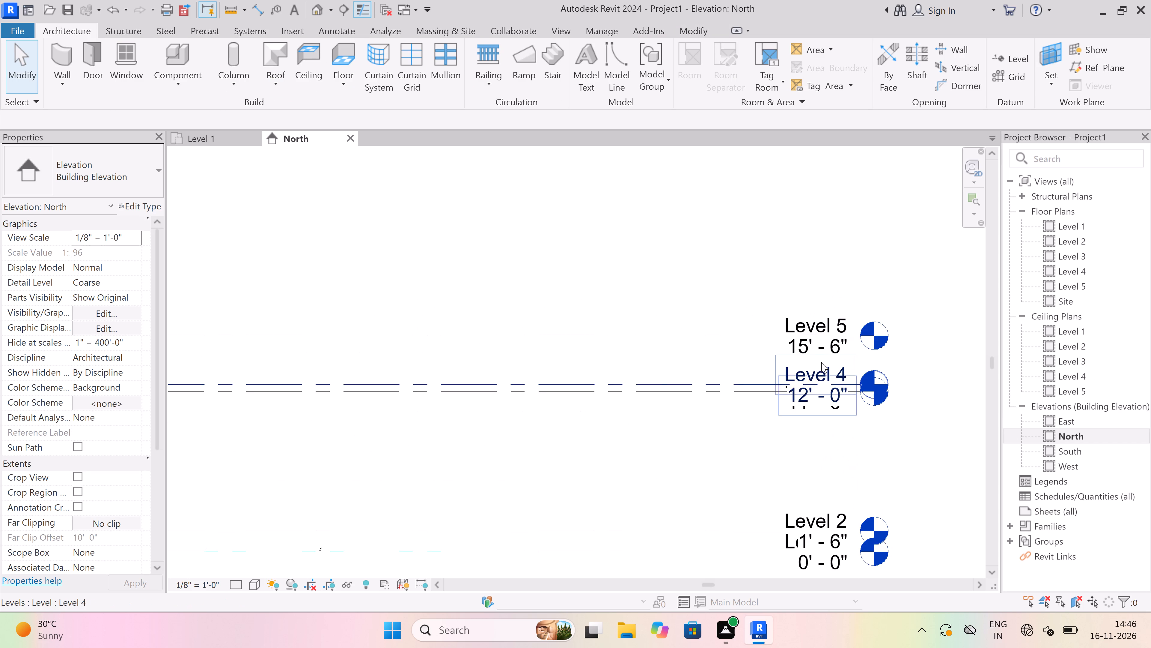
scroll(821, 362, "down", 2)
scroll(805, 525, "up", 4)
scroll(792, 392, "up", 3)
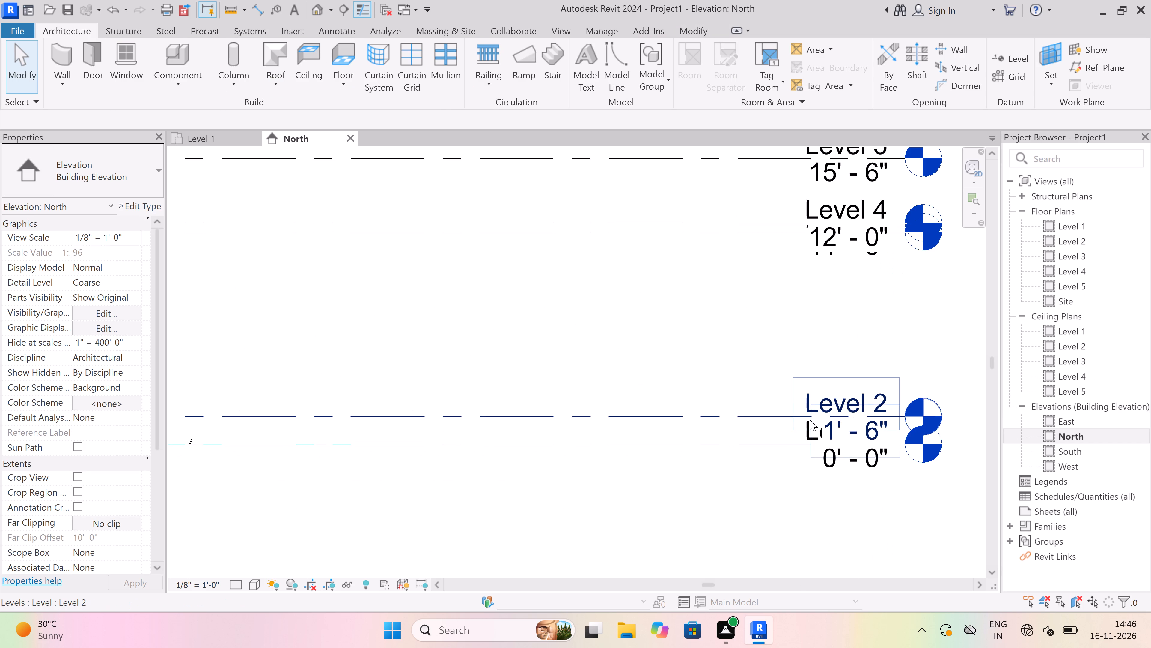
left_click(809, 434)
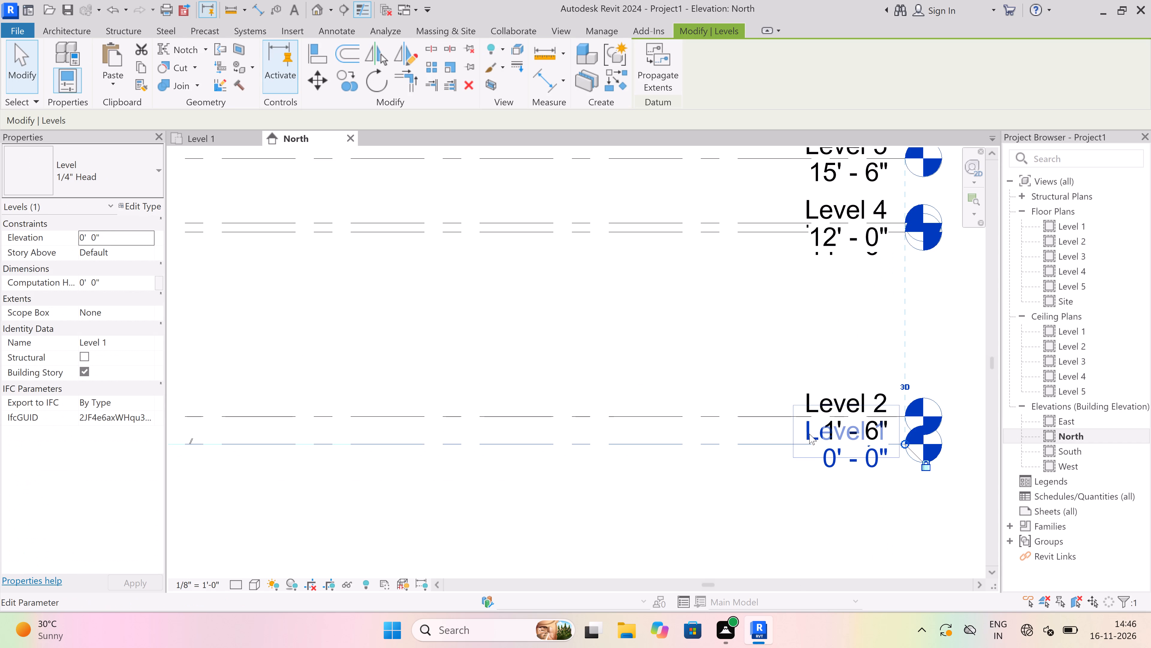
left_click(809, 434)
key("BackSpace")
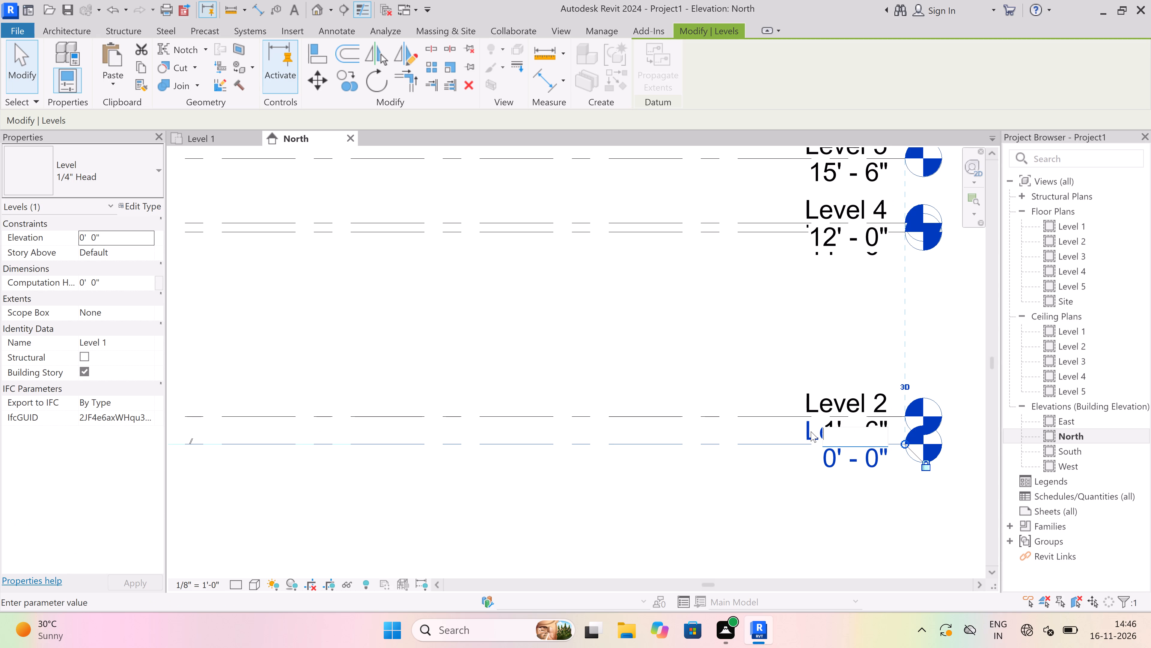
type("0")
key("space")
key("g")
key("BackSpace")
type("ground floor")
key("space")
type("plan")
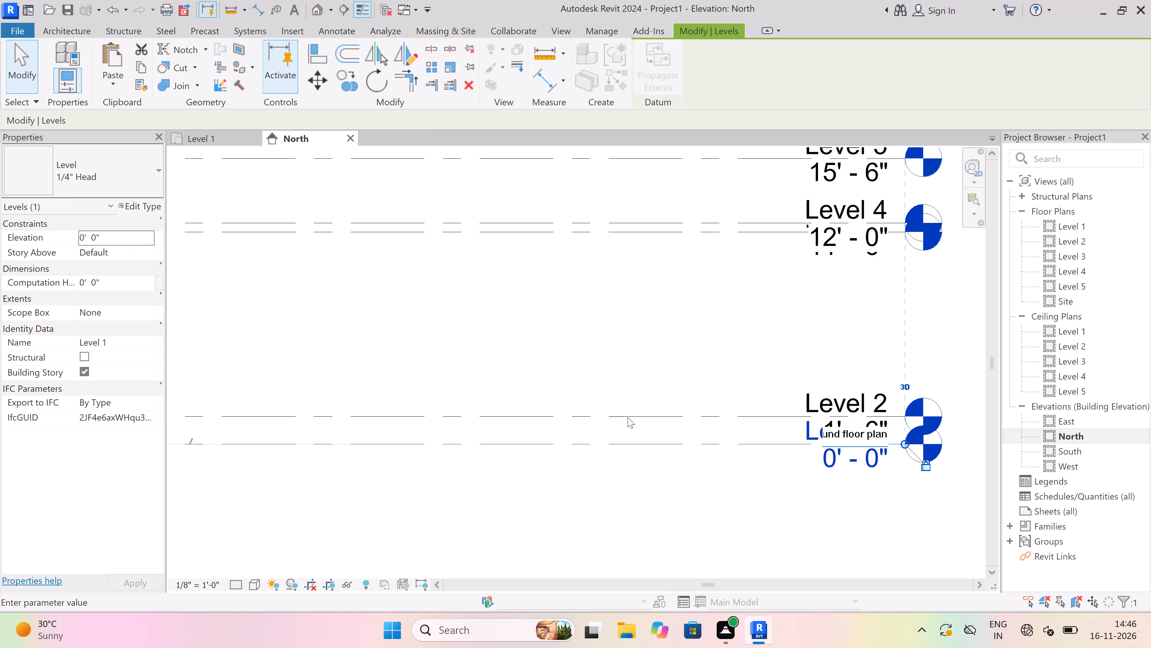
left_click(586, 500)
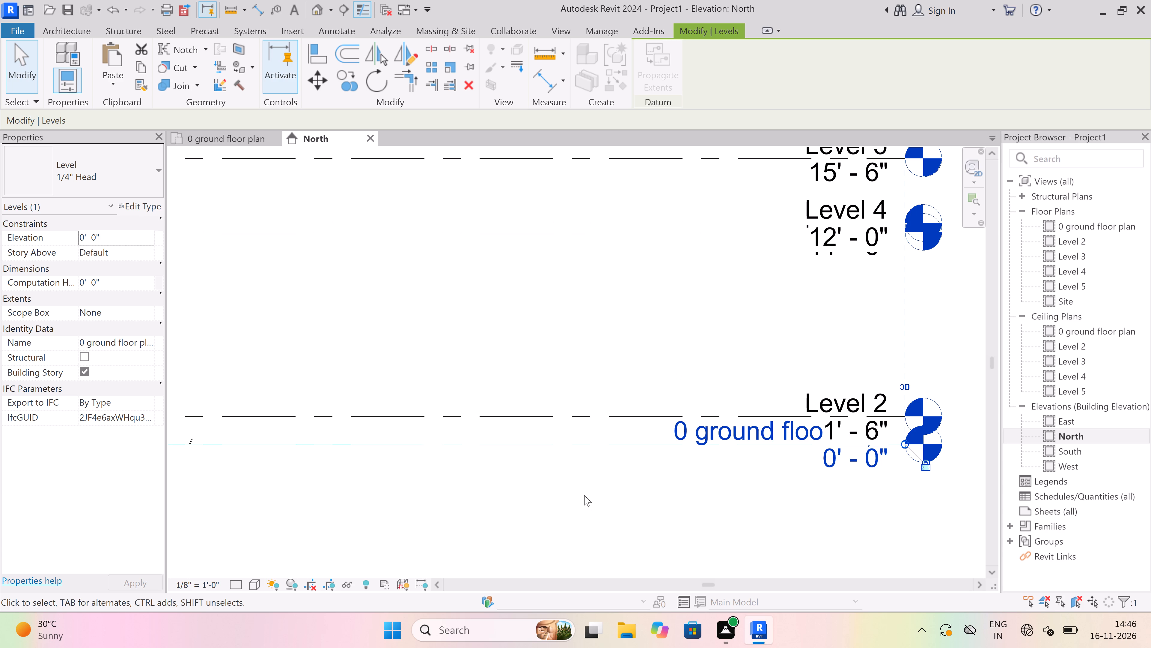
key("Escape")
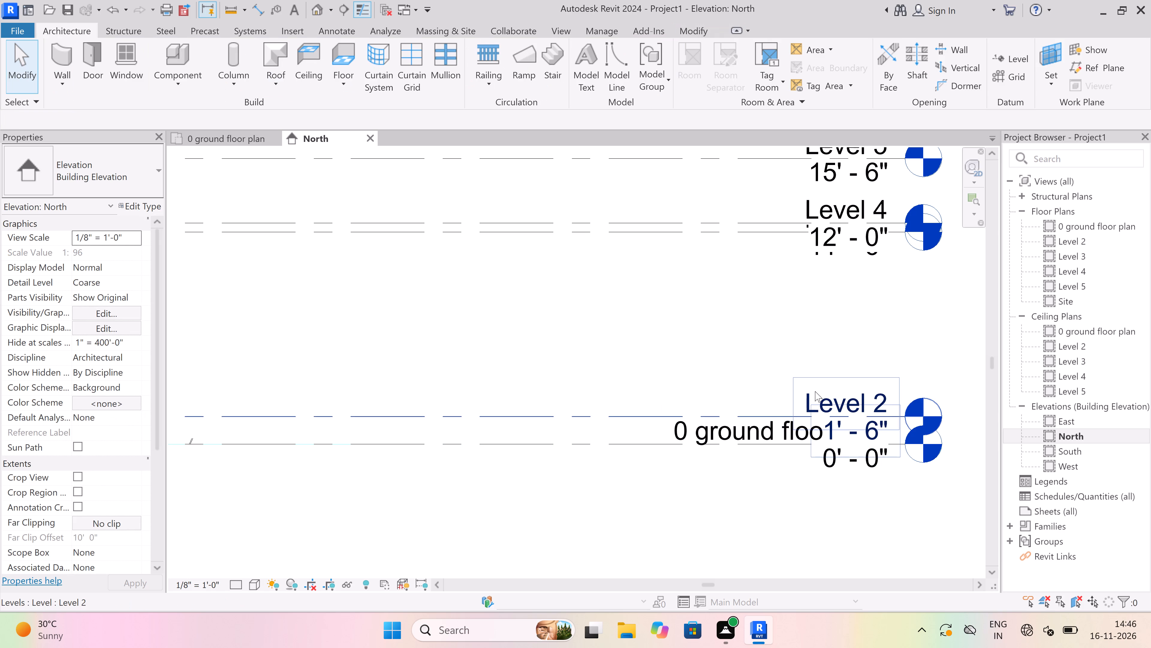
Rename Level 2 as "1 plinth level" at its level head.
left_click(804, 396)
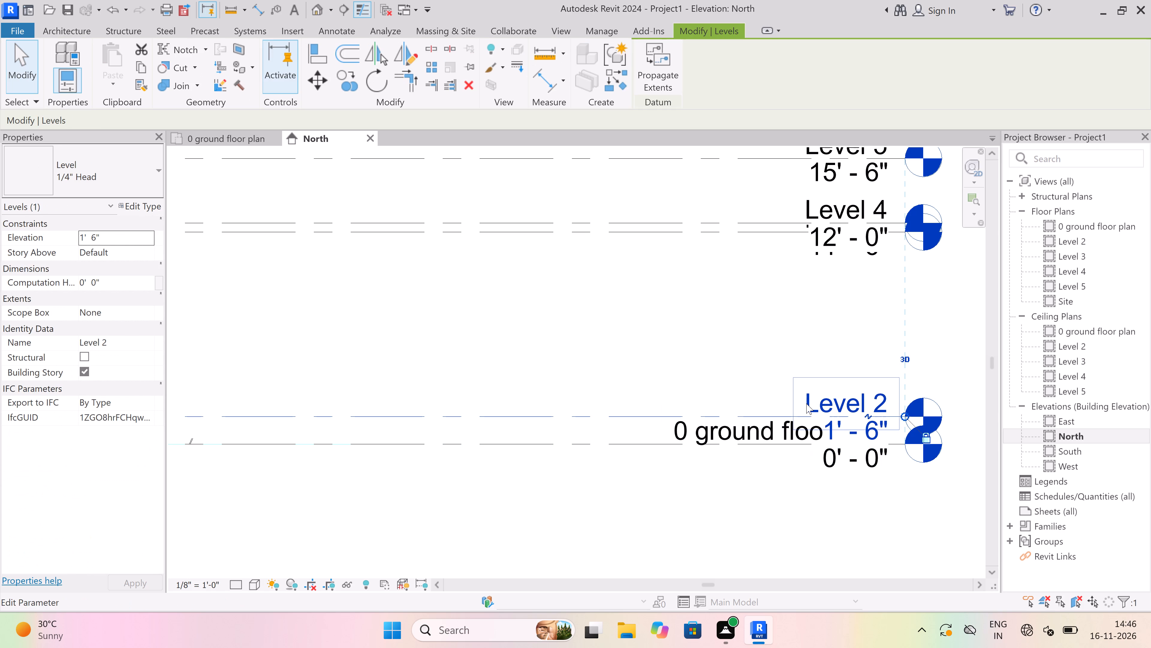
left_click(806, 403)
key("BackSpace")
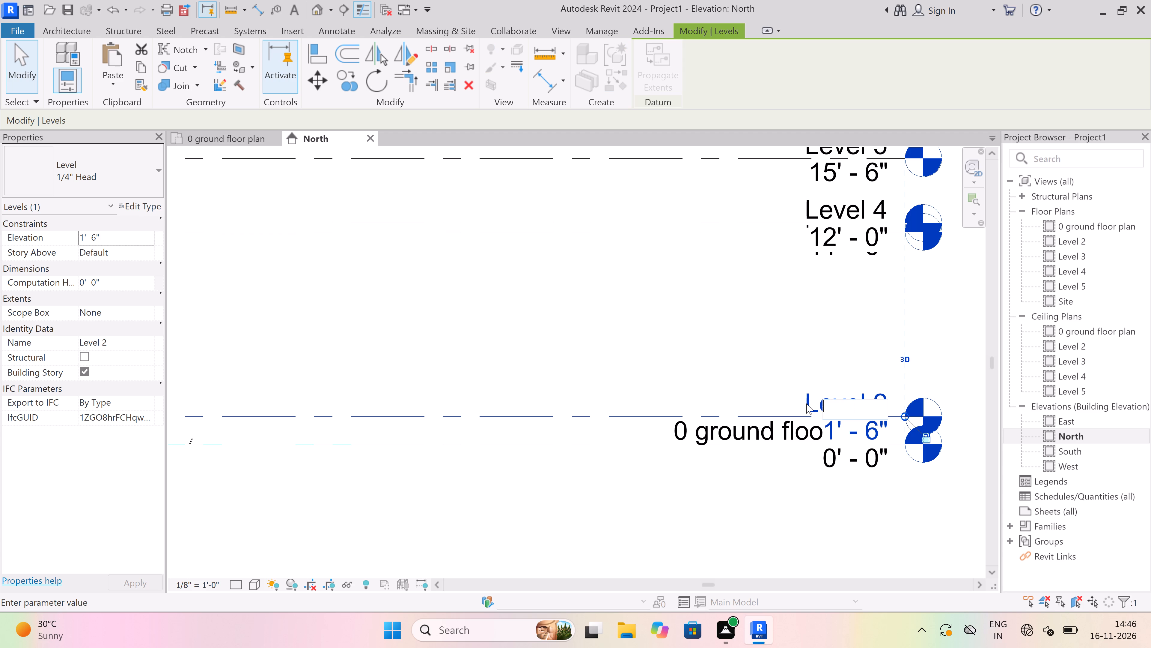
type("1")
key("space")
type("plinth level")
left_click(691, 368)
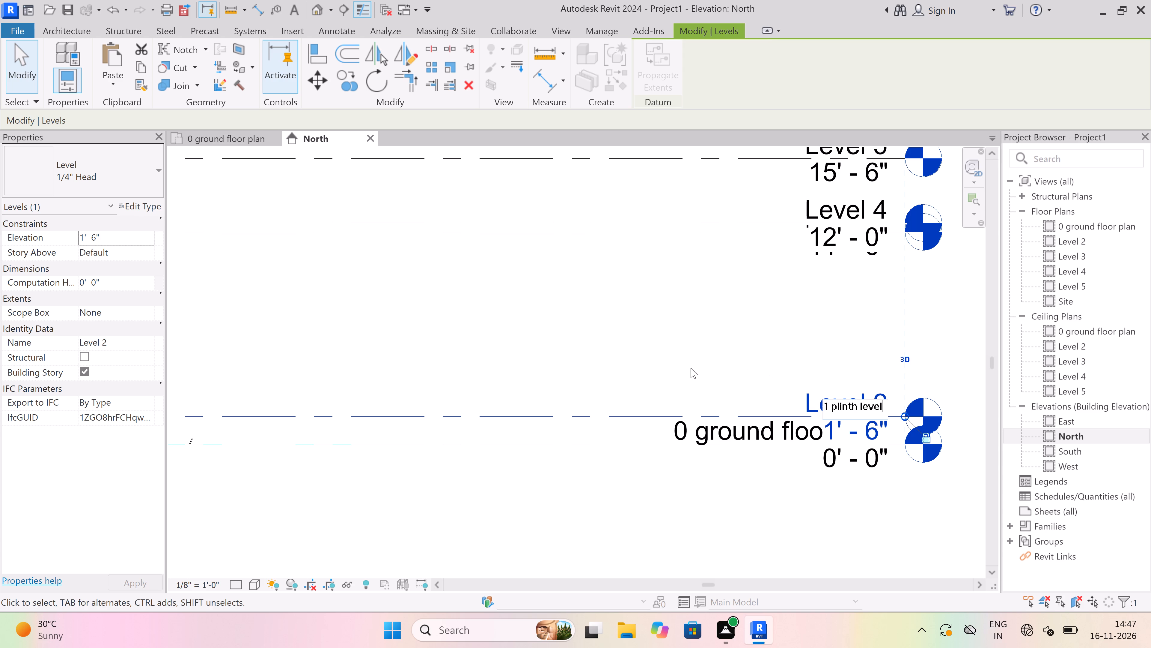
scroll(587, 460, "down", 4)
key("Escape")
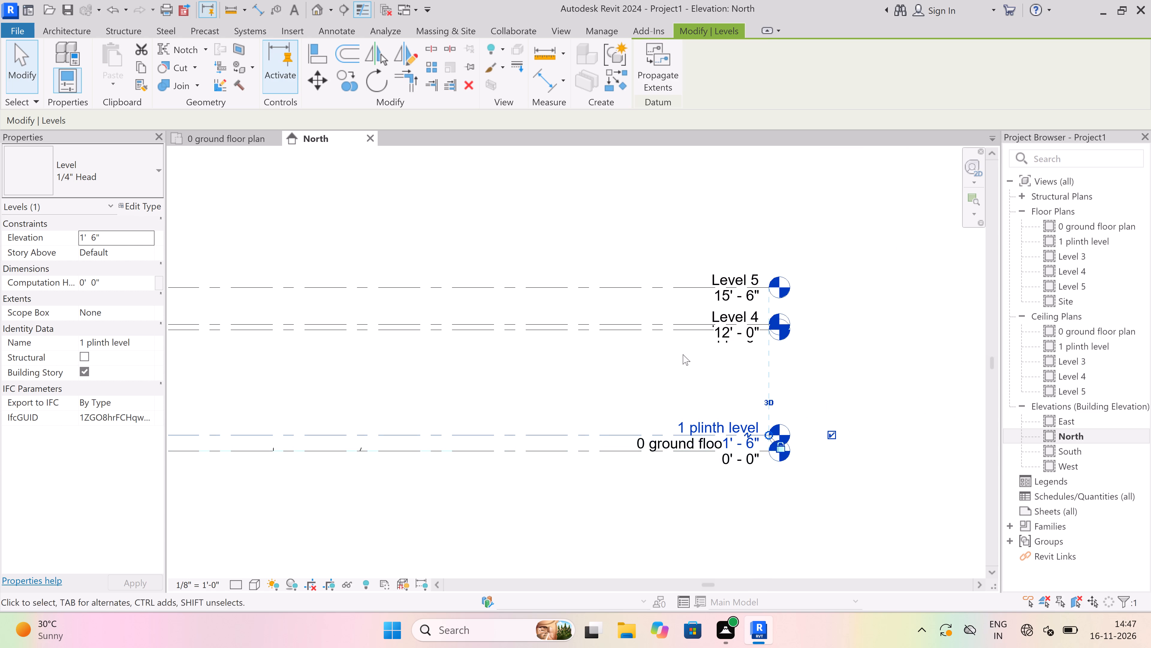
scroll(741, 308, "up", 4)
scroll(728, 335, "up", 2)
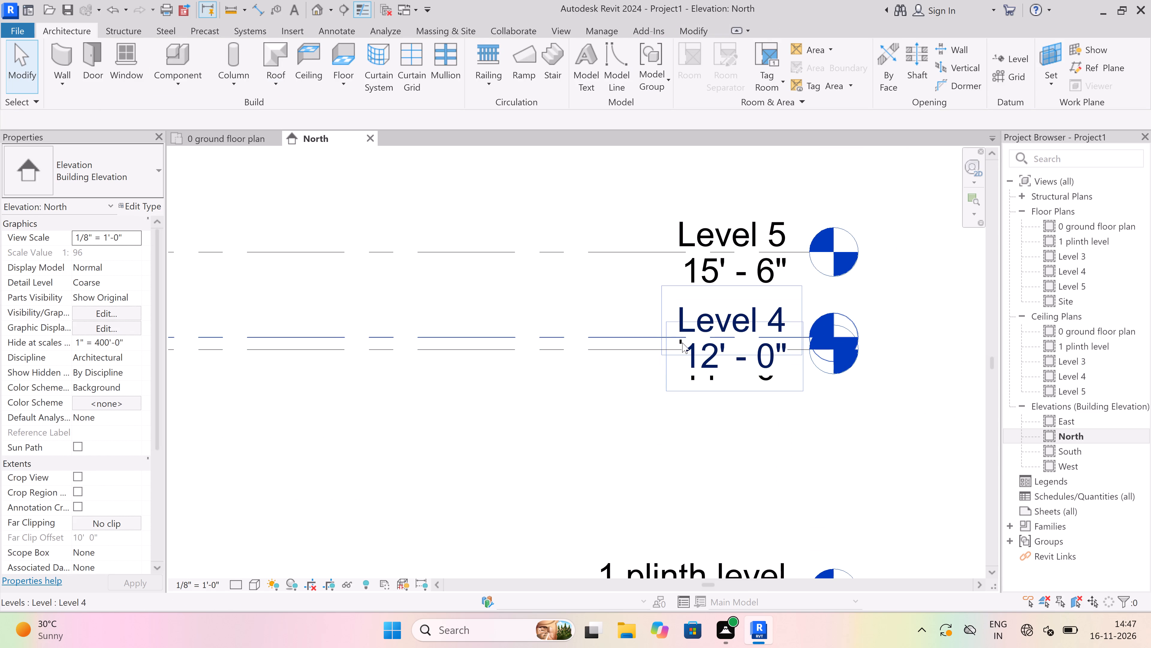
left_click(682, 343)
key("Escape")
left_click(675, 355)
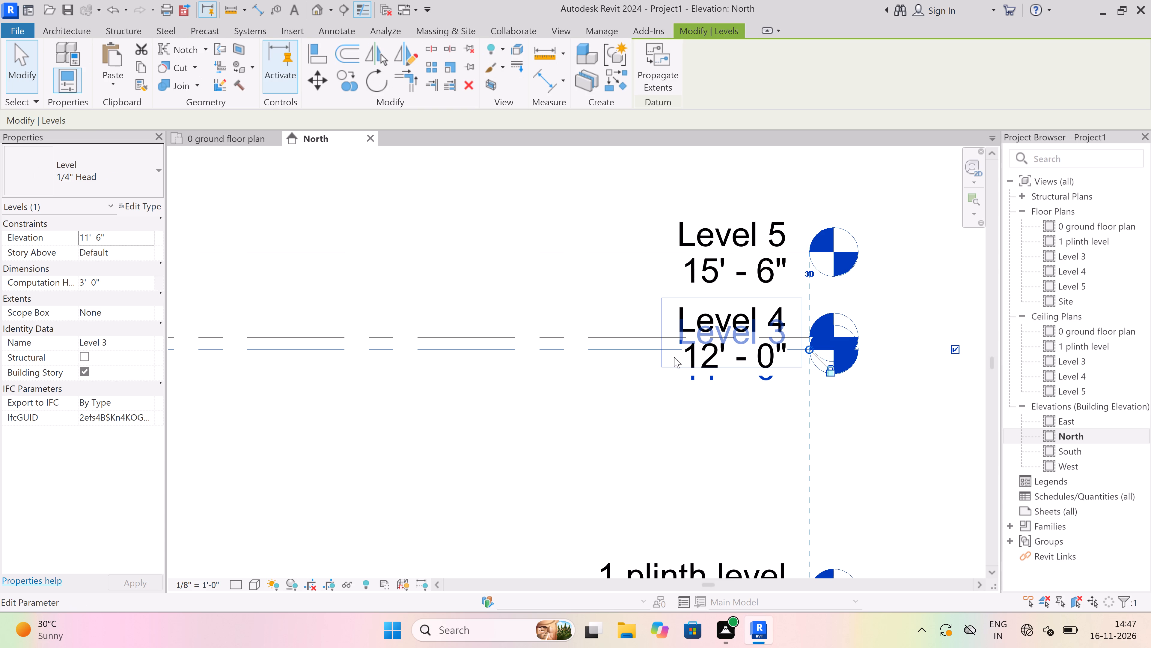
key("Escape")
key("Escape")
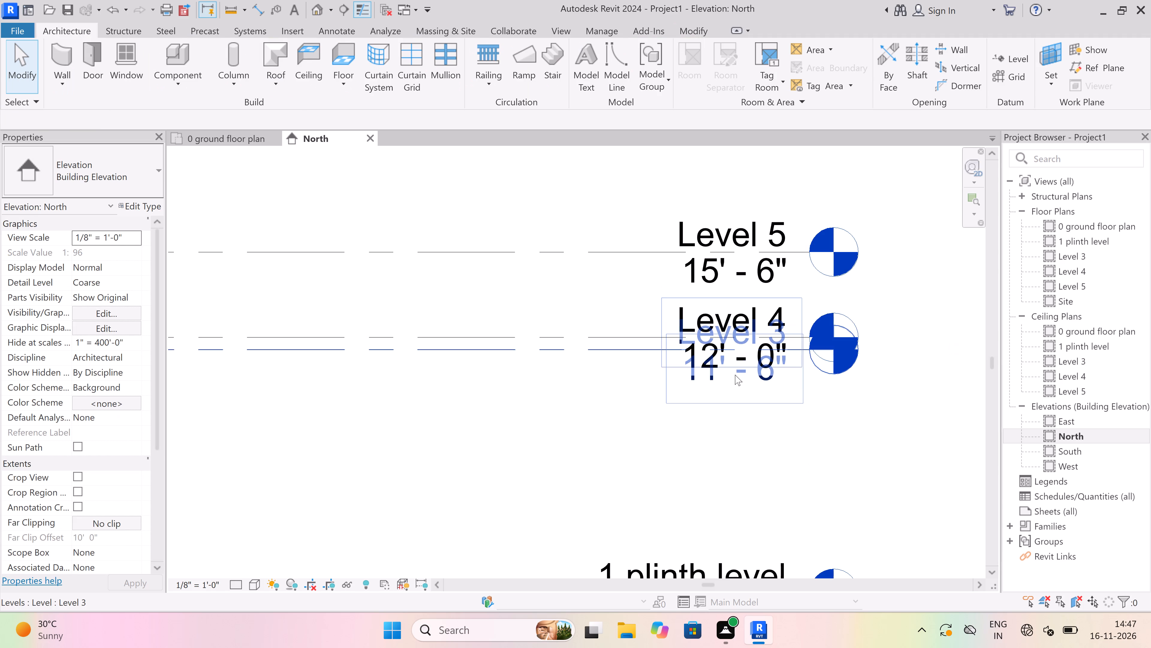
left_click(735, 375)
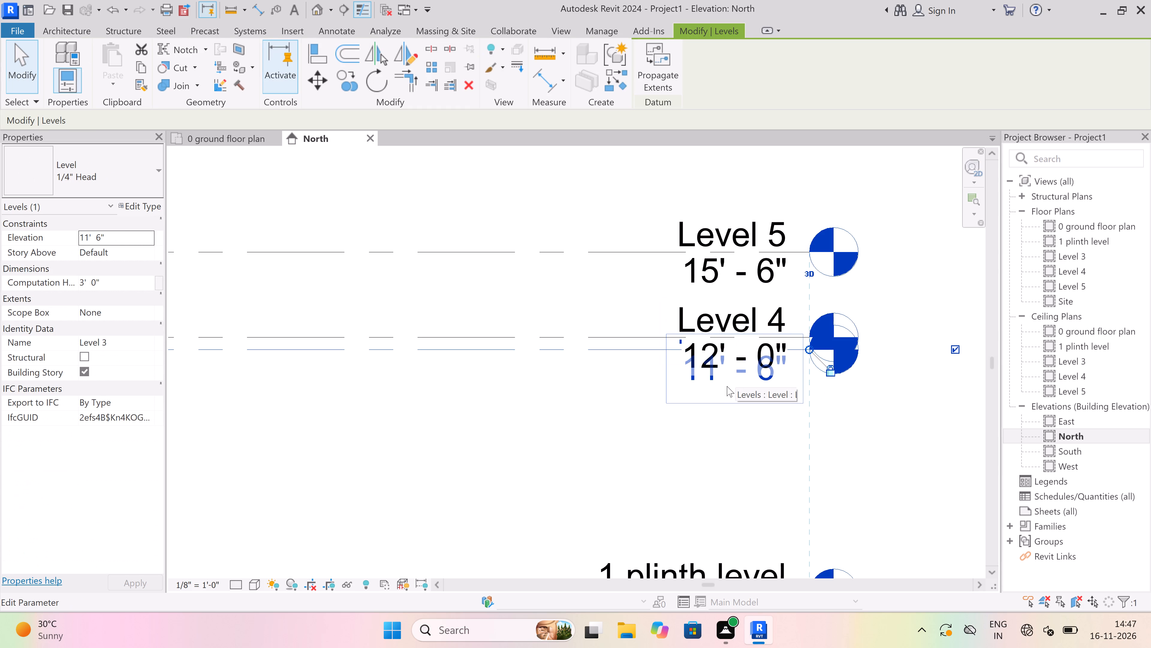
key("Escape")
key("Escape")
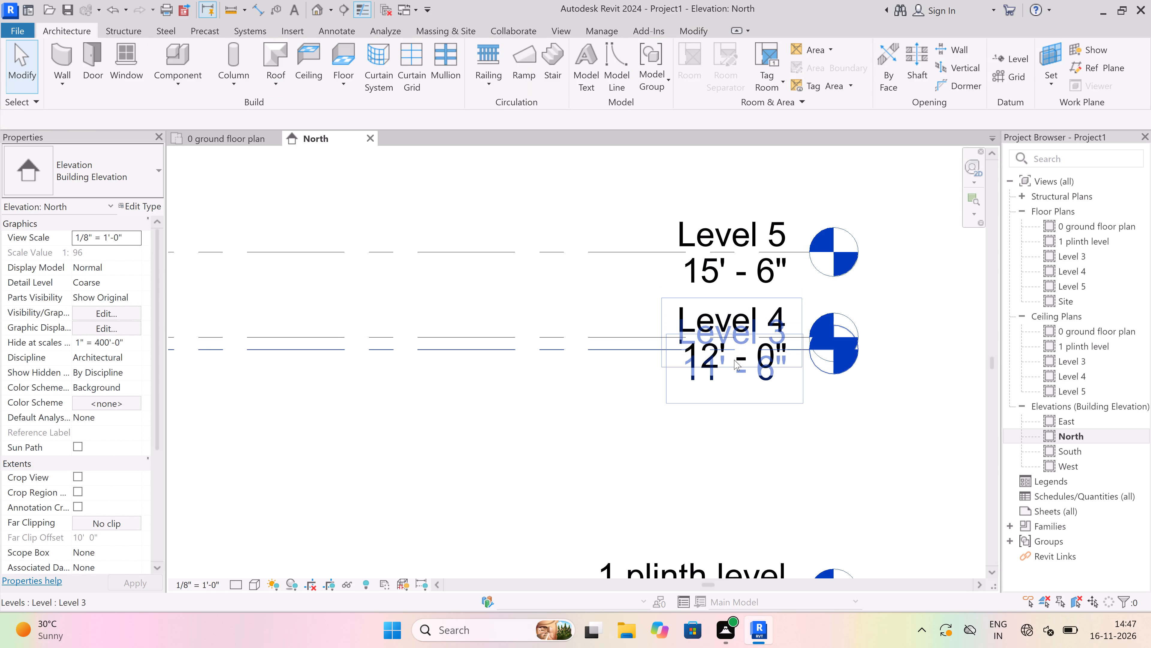
Rename Level 3, overlapping just below Level 4, as "2 wall level" at its level head.
scroll(730, 302, "up", 5)
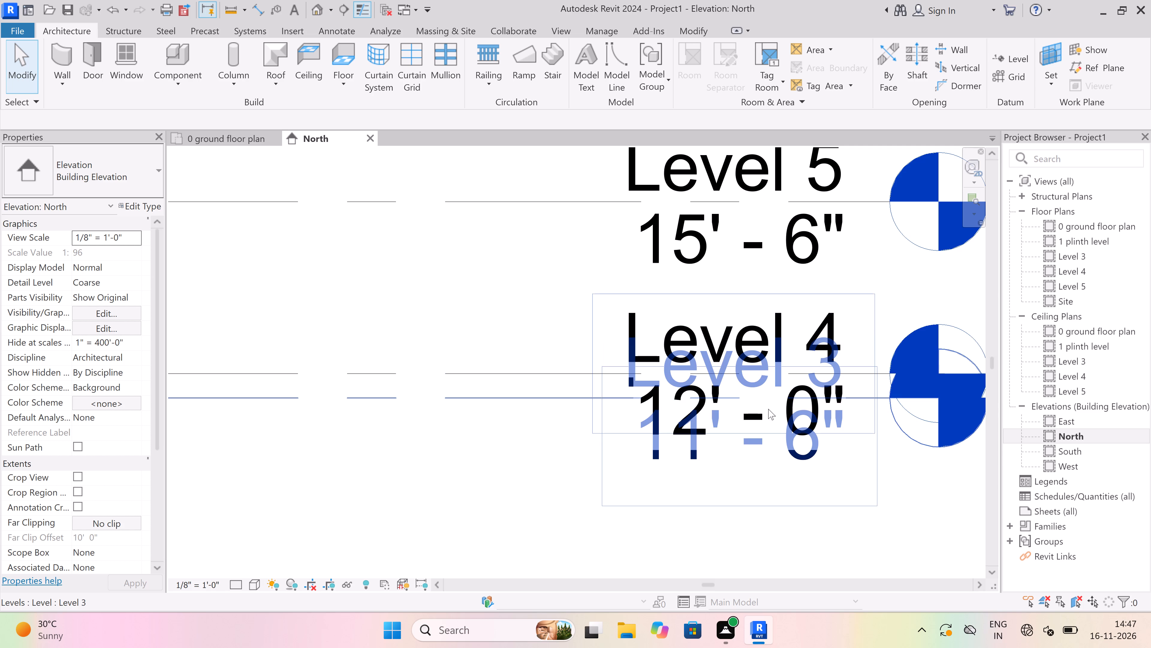
double_click(715, 325)
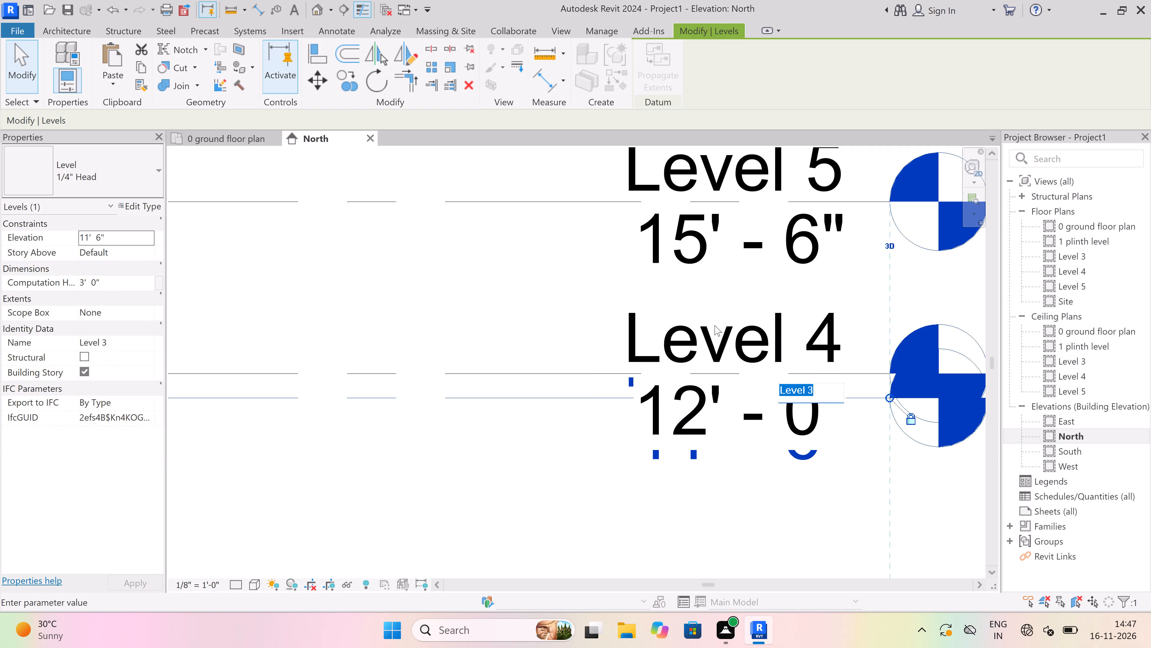
key("BackSpace")
type("wall l")
type("eve")
key("l")
key("minus")
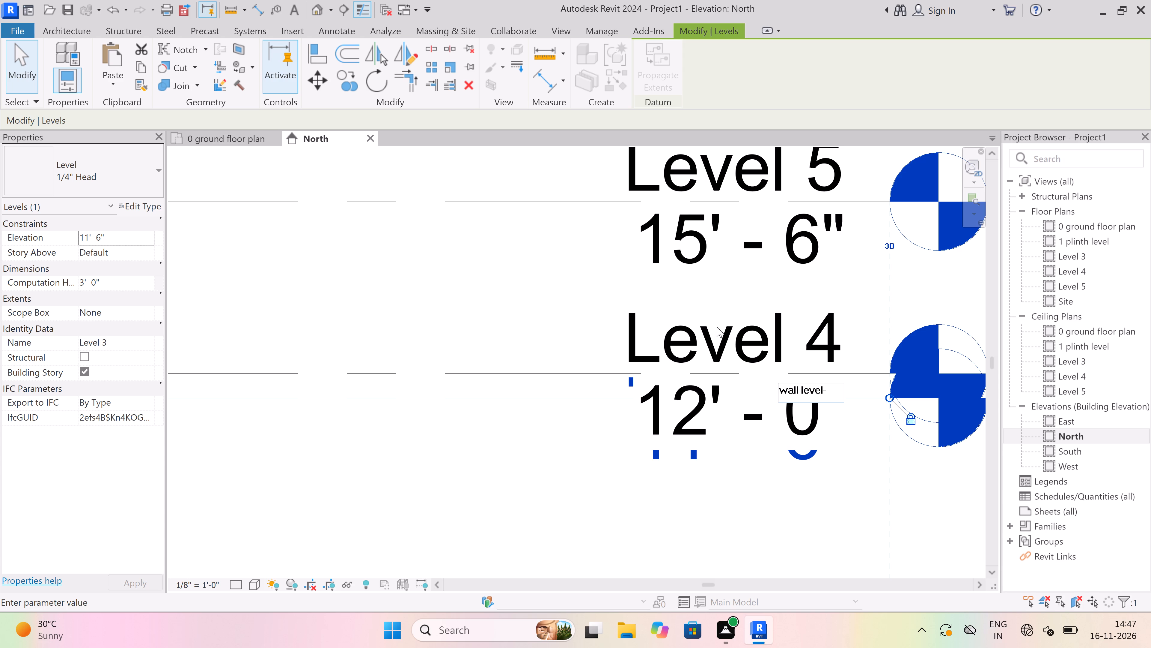
key("BackSpace")
key("BackSpace")
key("BackSpace")
key("BackSpace")
key("BackSpace")
key("BackSpace")
key("BackSpace")
key("BackSpace")
key("BackSpace")
key("BackSpace")
key("BackSpace")
key("BackSpace")
key("BackSpace")
key("BackSpace")
key("BackSpace")
key("BackSpace")
key("BackSpace")
key("BackSpace")
key("BackSpace")
scroll(570, 242, "down", 10)
scroll(581, 348, "down", 5)
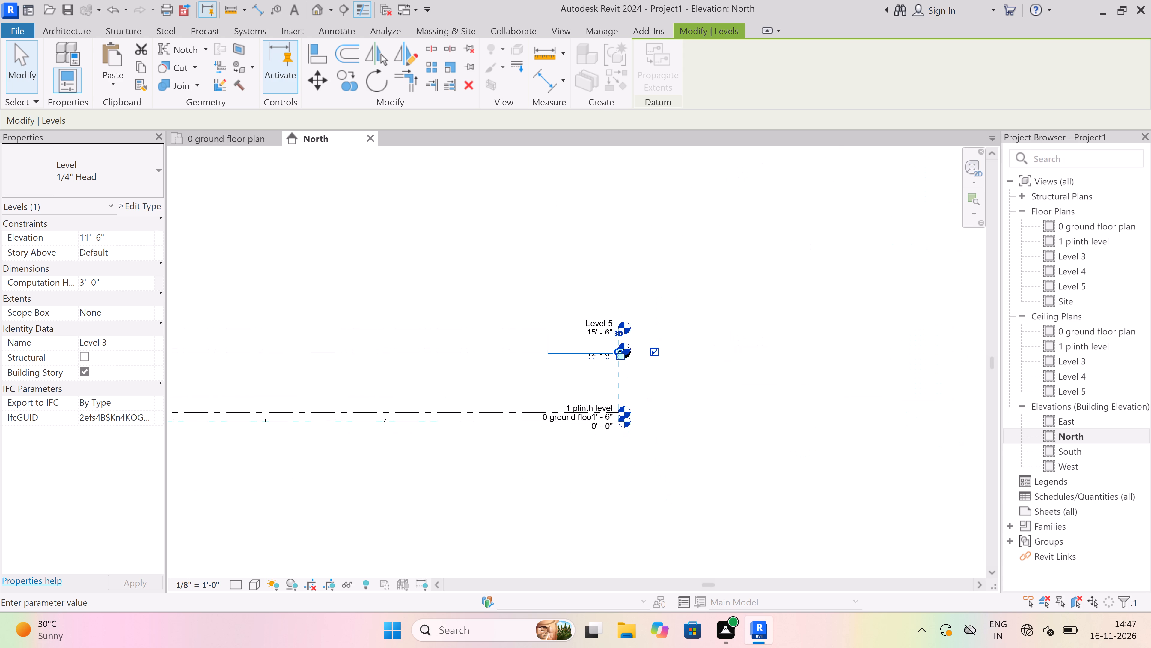
scroll(581, 349, "up", 11)
scroll(590, 349, "down", 3)
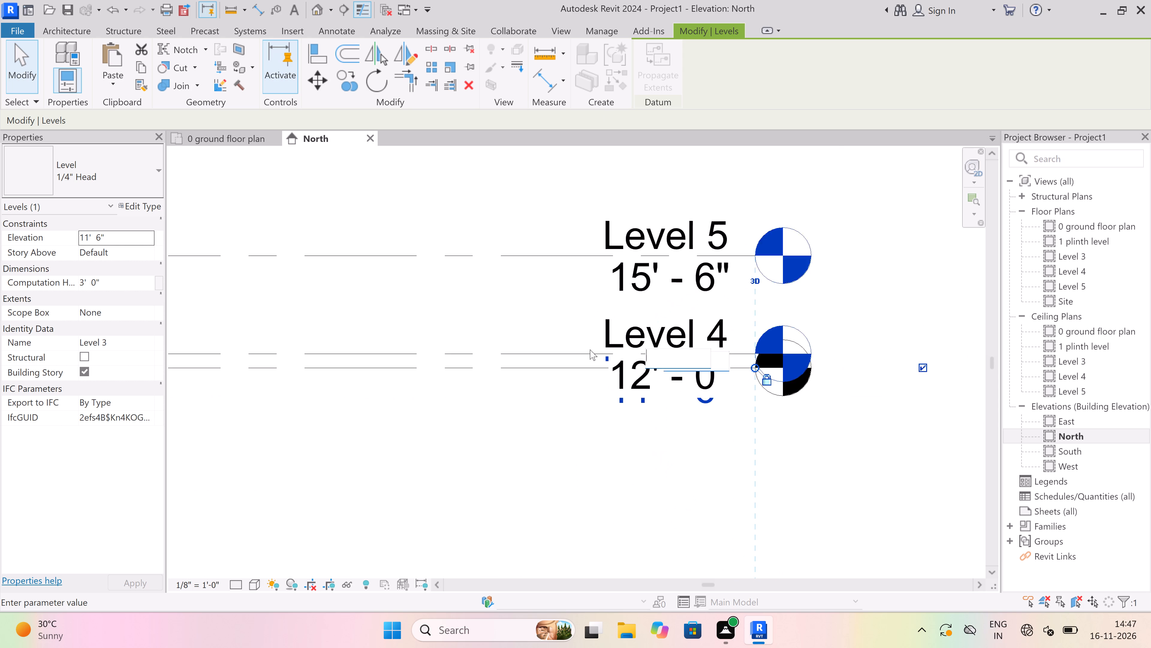
scroll(590, 349, "down", 1)
scroll(590, 349, "up", 10)
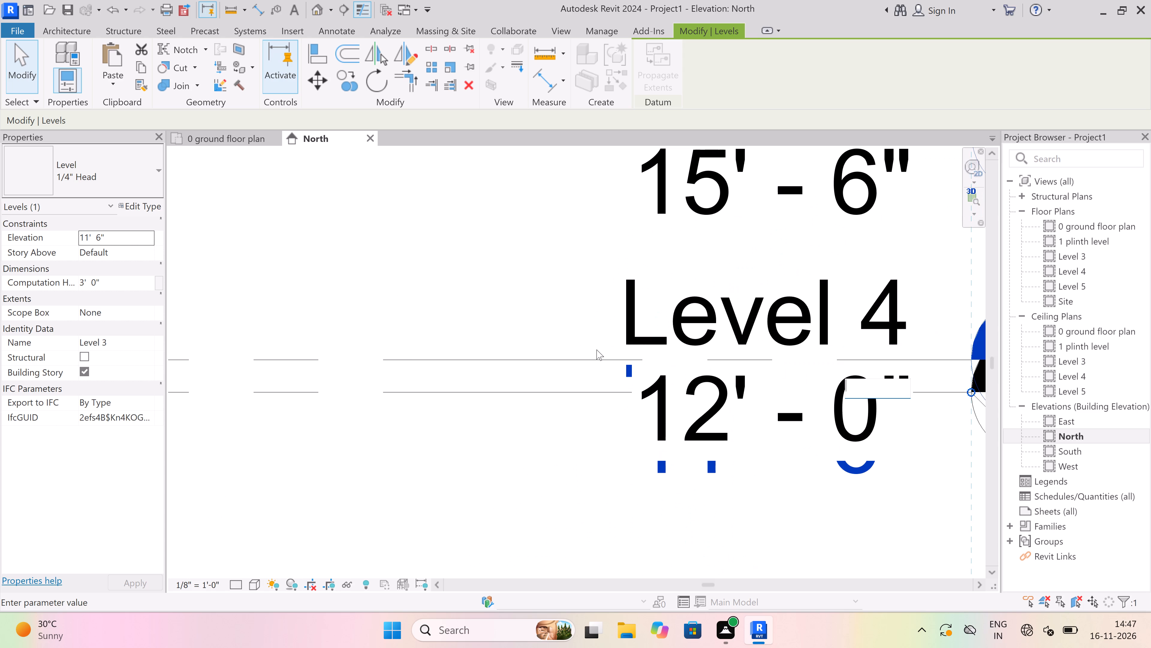
type("2 wall level")
left_click(588, 449)
scroll(586, 447, "down", 5)
key("Escape")
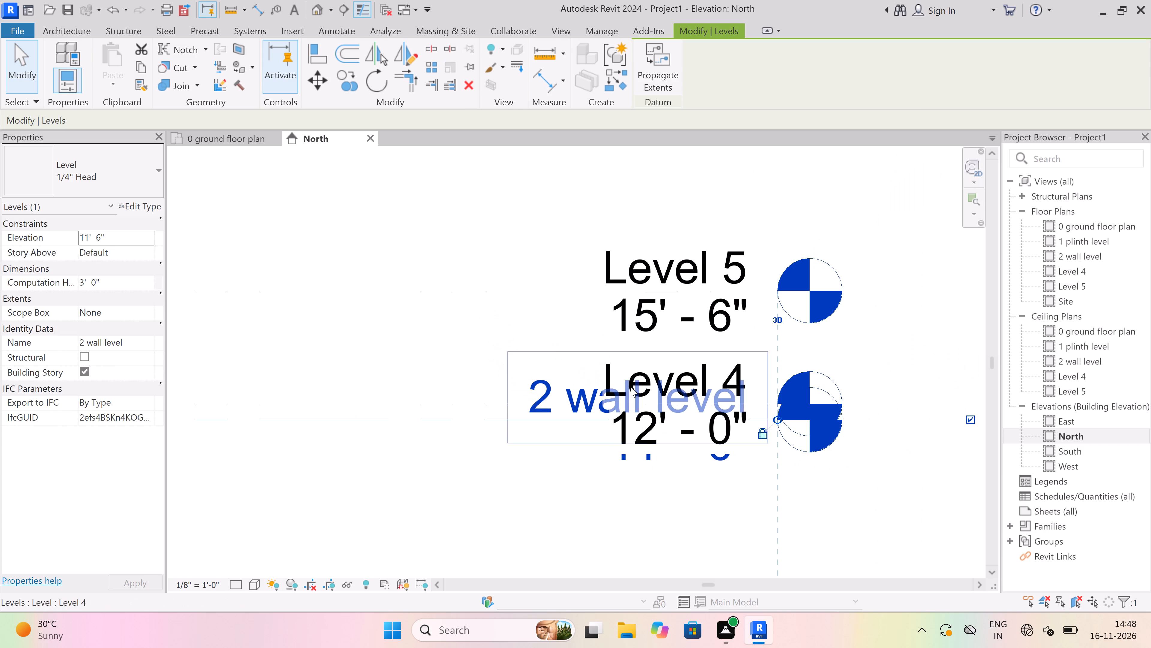
Rename Level 4 as "3 slab level" at its level head.
scroll(657, 377, "up", 4)
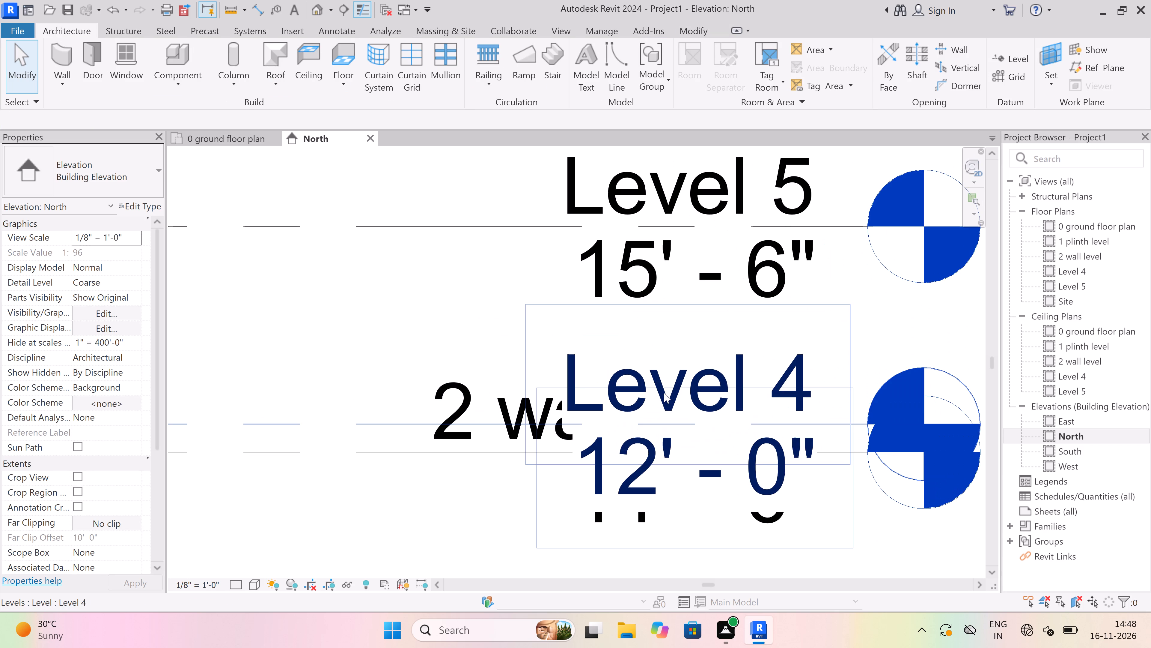
left_click(668, 405)
double_click(668, 405)
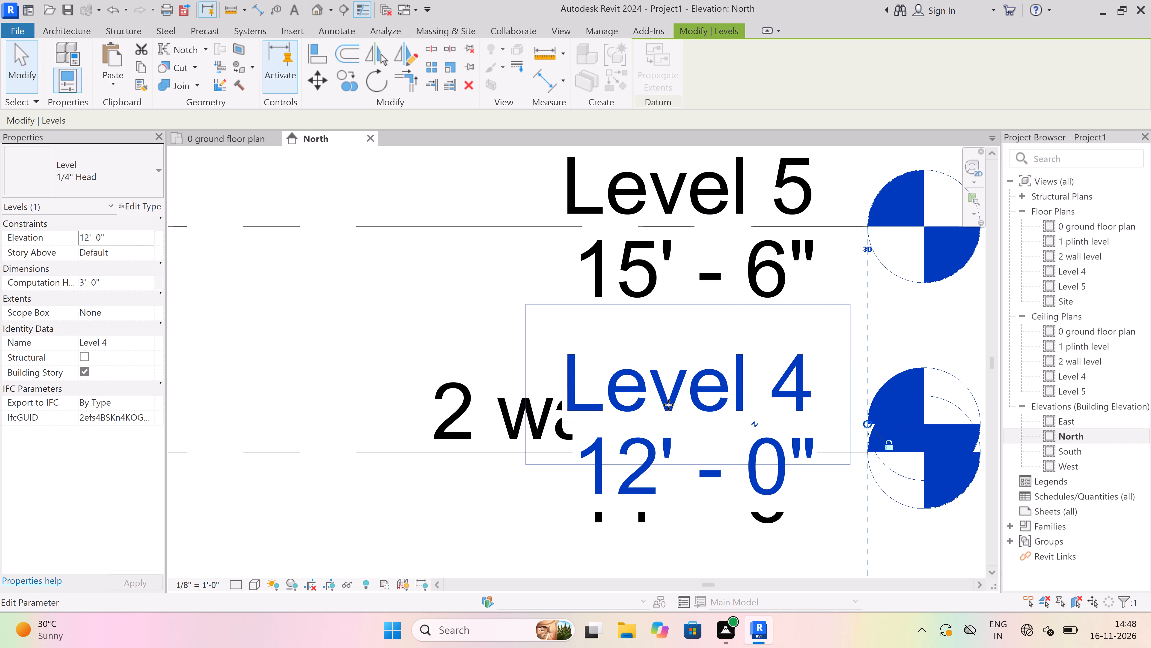
left_click(668, 405)
key("BackSpace")
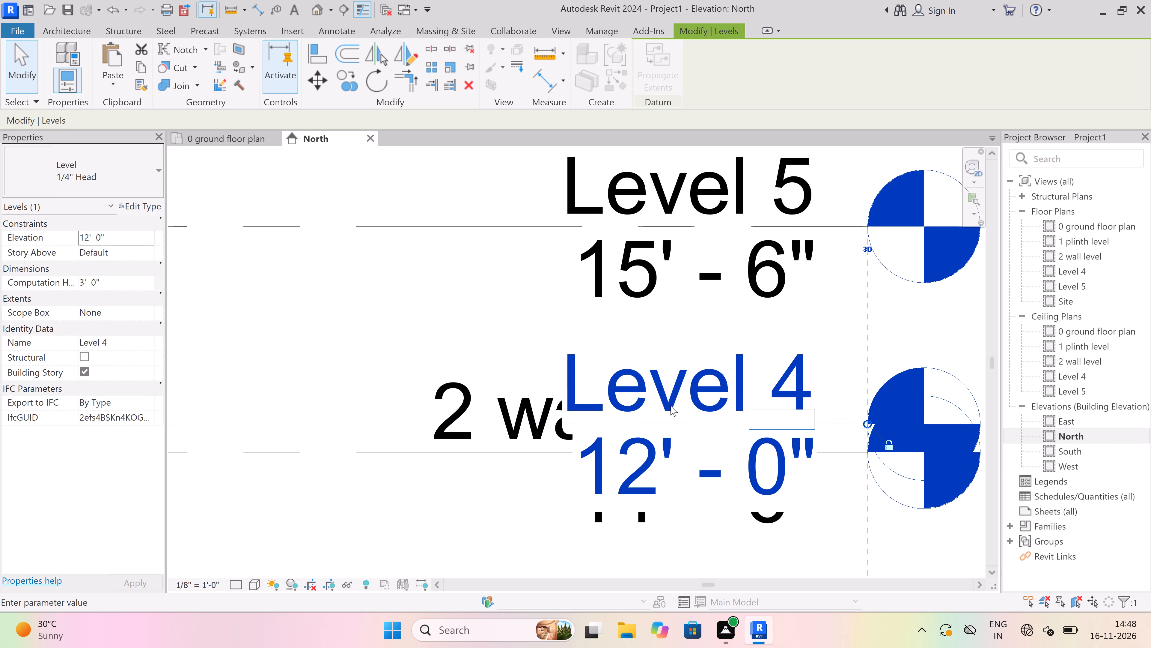
key("3")
key("space")
type("slab level")
left_click_drag(477, 489, 485, 480)
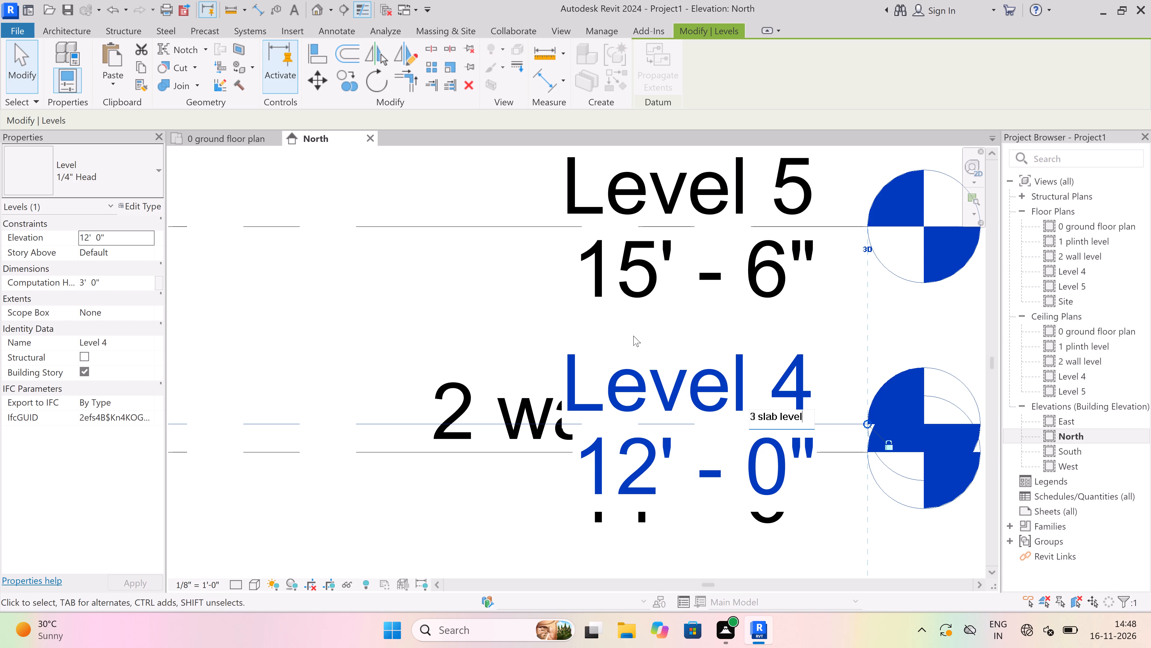
scroll(633, 324, "down", 1)
scroll(597, 313, "down", 9)
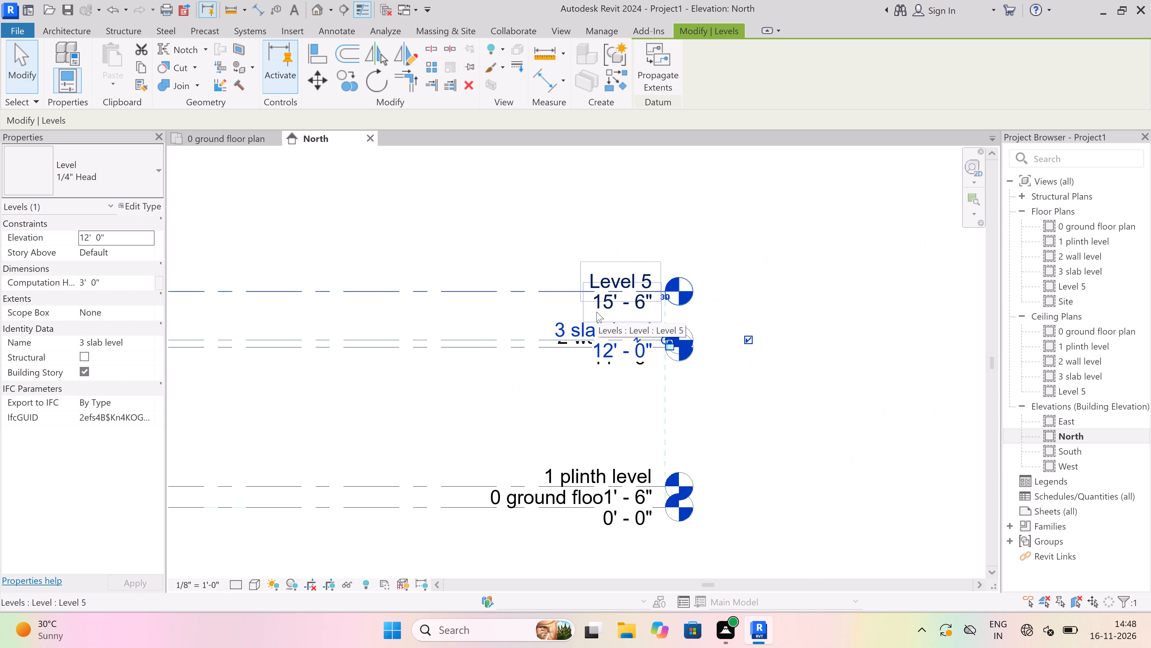
key("Escape")
Rename Level 5, the topmost level, as "4 parapet wall" at its level head.
scroll(602, 218, "up", 3)
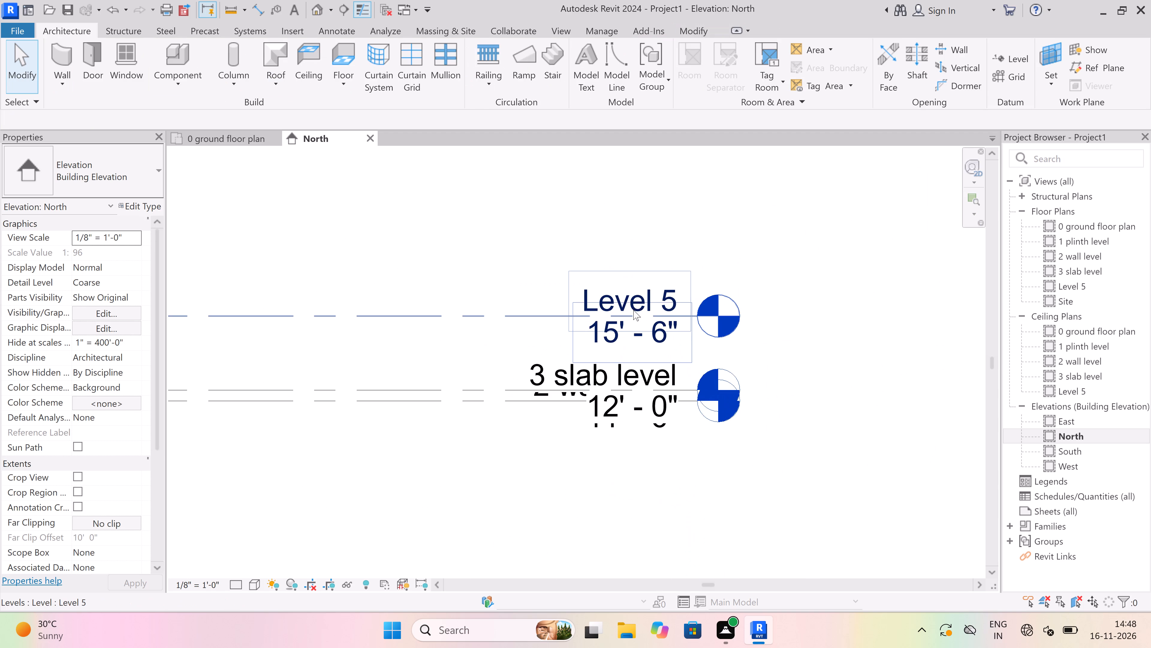
left_click(622, 295)
left_click(622, 295)
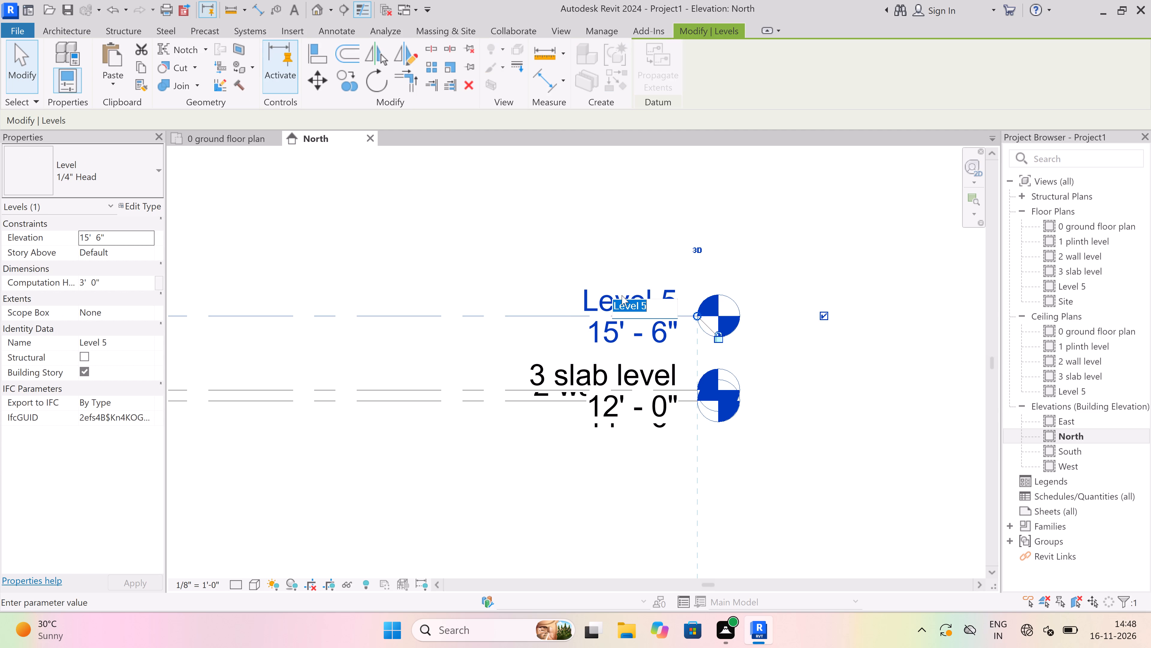
key("BackSpace")
type("4")
key("space")
type("parapet")
key("space")
type("wall")
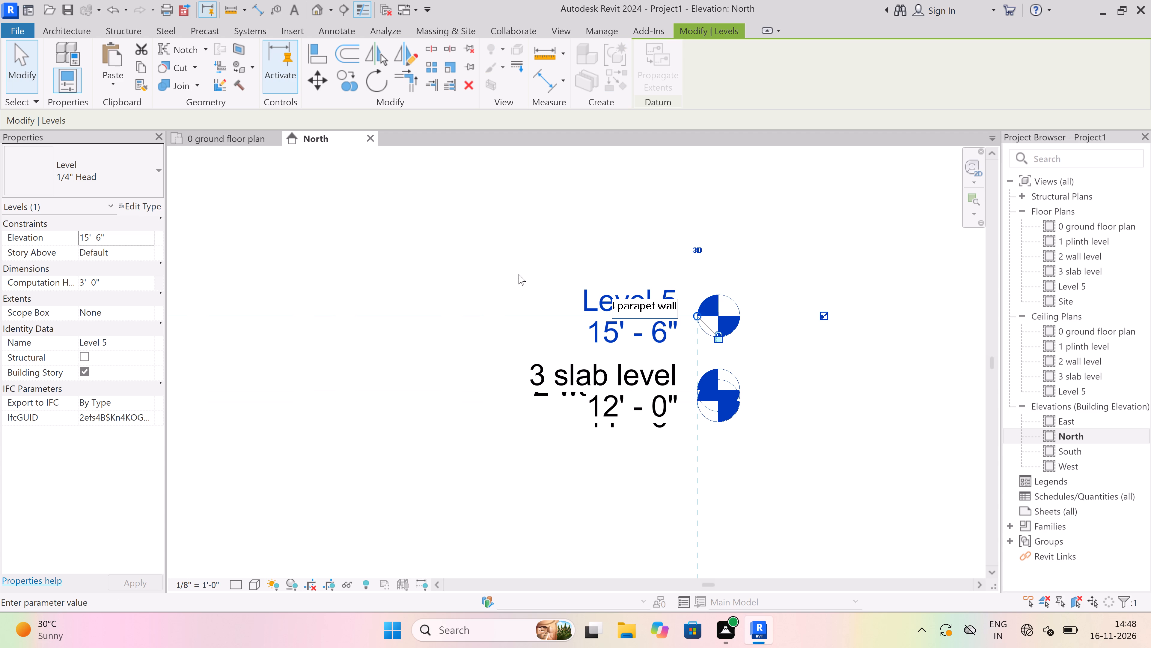
left_click(519, 274)
scroll(519, 274, "down", 1)
key("Escape")
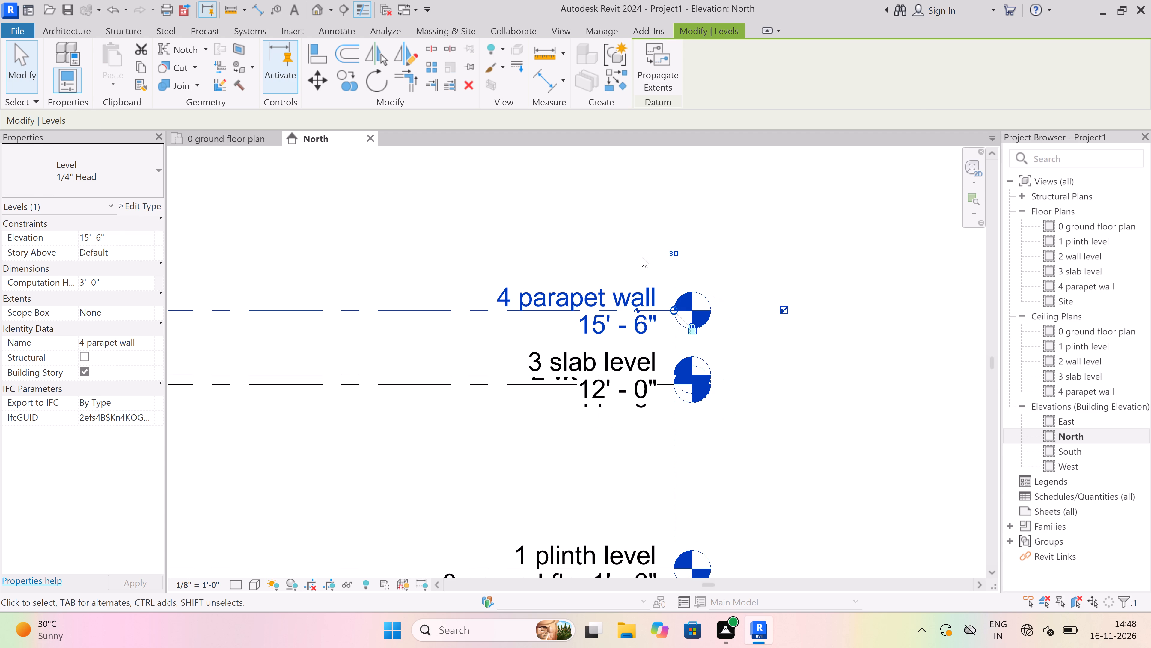
Add an elbow to the 4 parapet wall level line and offset its level head upward, clear of the heads below.
scroll(635, 261, "down", 4)
scroll(627, 266, "up", 6)
left_click(544, 315)
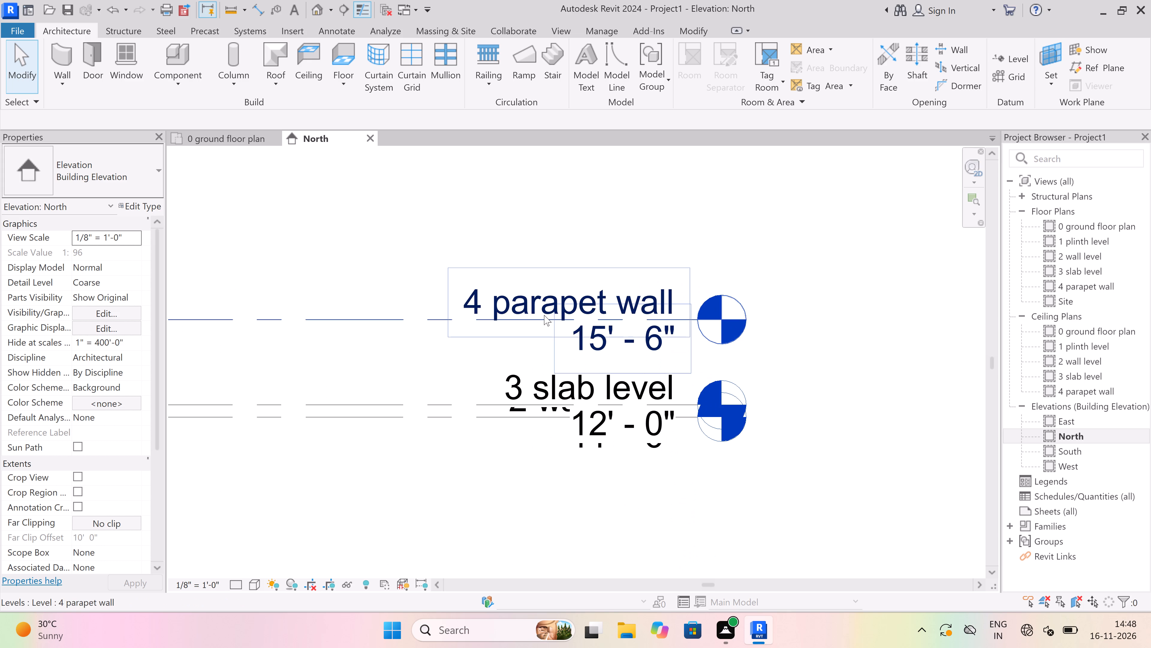
left_click_drag(647, 318, 668, 185)
left_click_drag(649, 368, 642, 255)
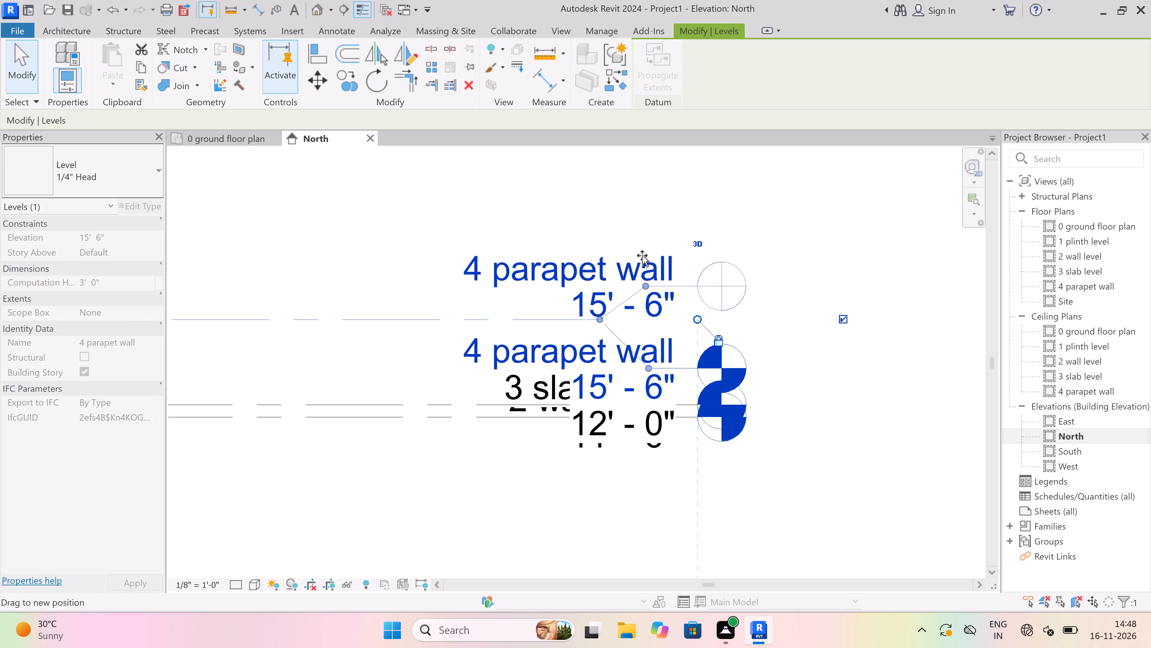
left_click_drag(642, 255, 647, 212)
scroll(644, 345, "down", 3)
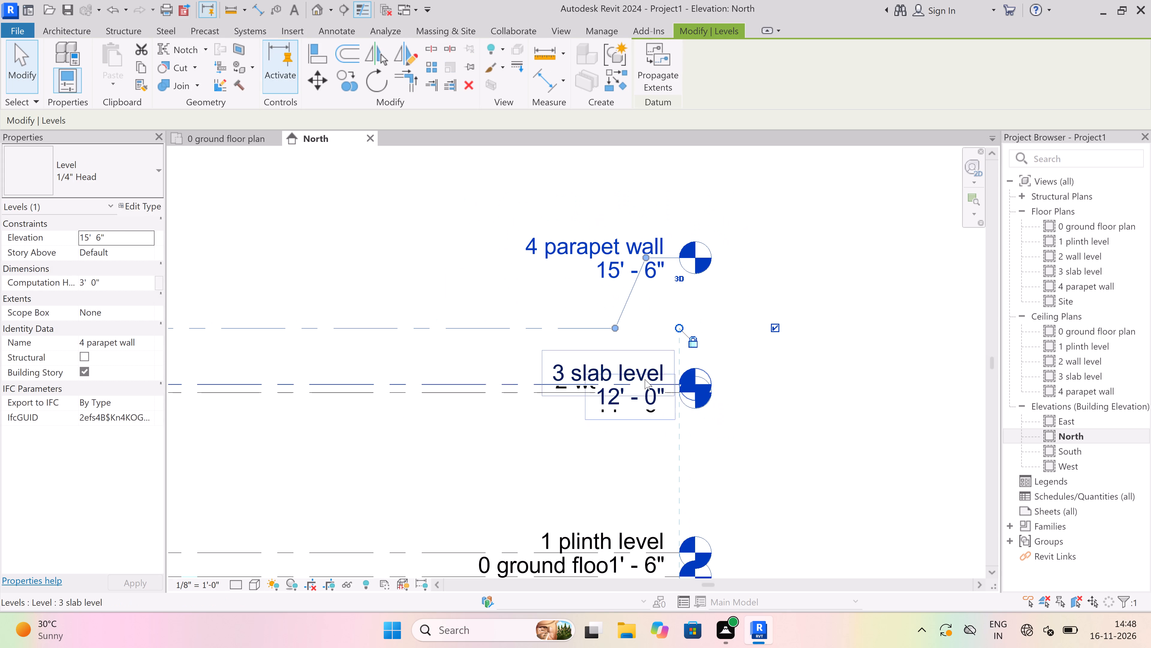
key("Escape")
Add an elbow to the 3 slab level line and offset its head upward, above the 2 wall level head.
left_click(530, 382)
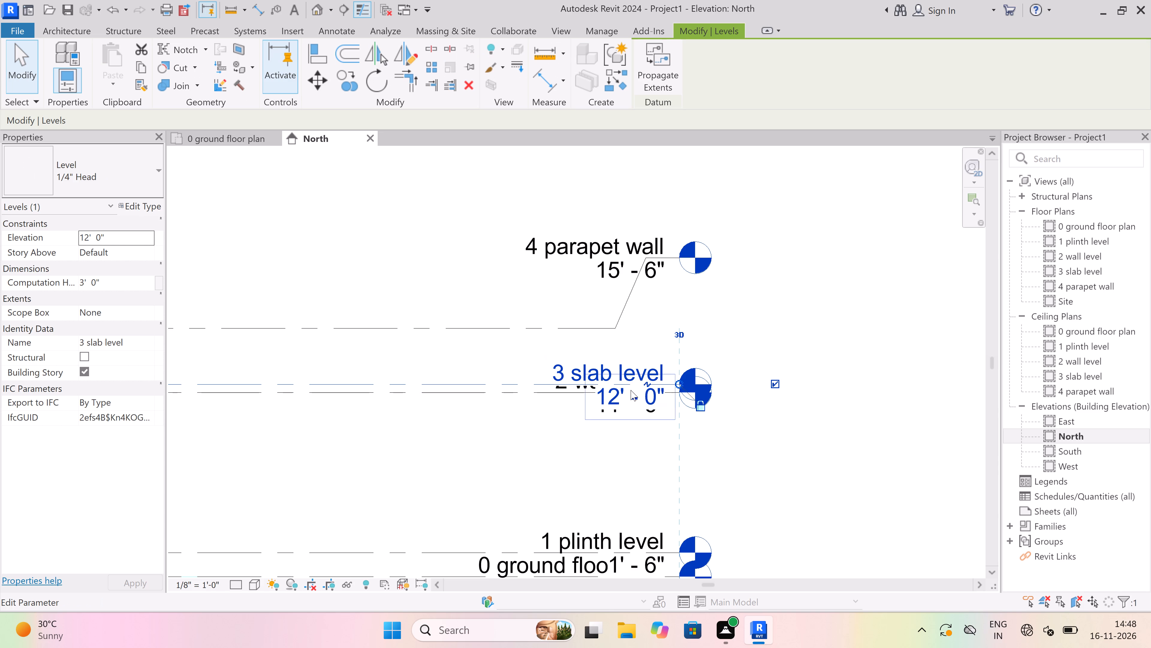
left_click_drag(646, 382, 651, 342)
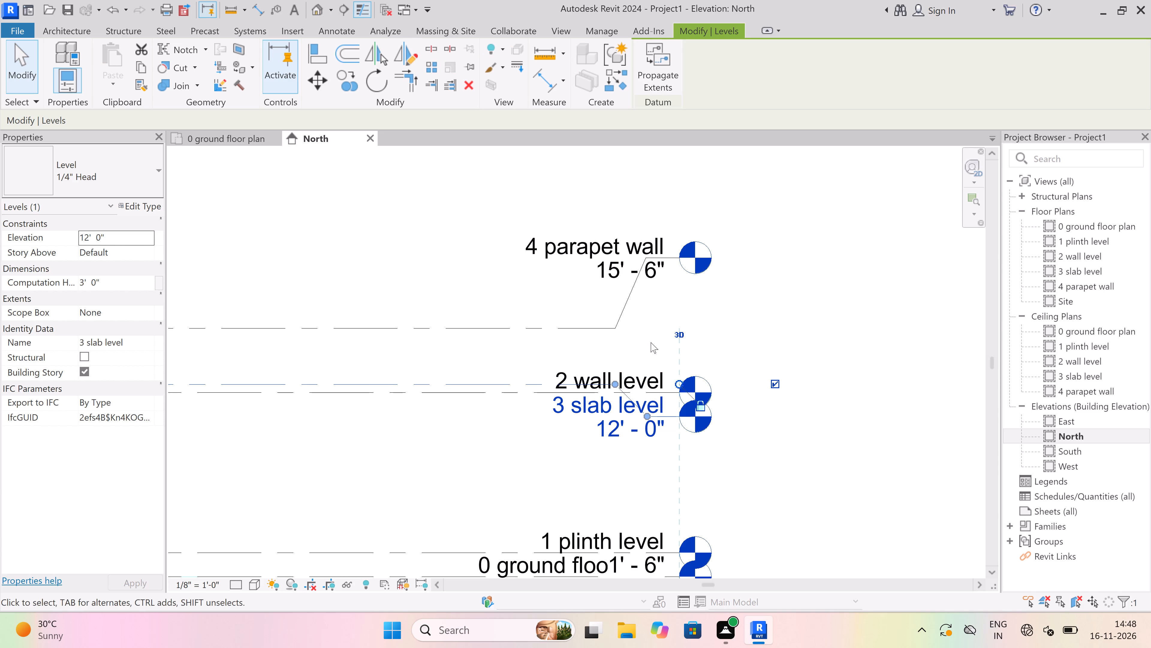
left_click_drag(651, 342, 651, 343)
left_click_drag(647, 416, 674, 363)
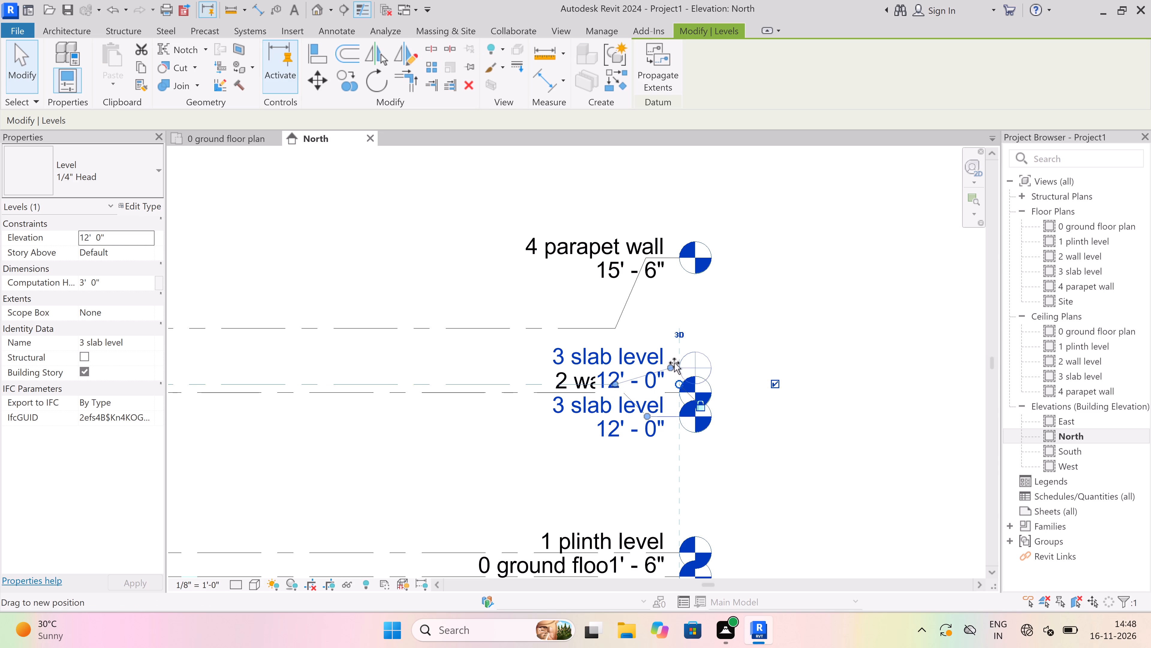
left_click_drag(674, 363, 676, 355)
key("Escape")
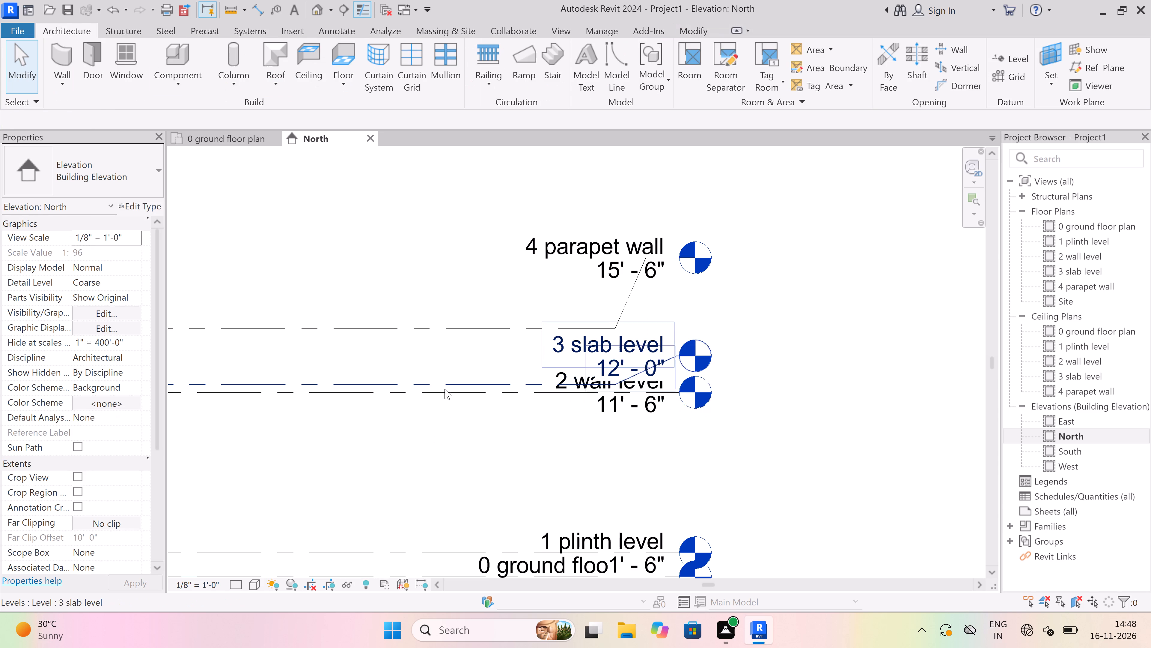
Add an elbow to the 2 wall level line and offset its head downward, clear of the 3 slab level label.
left_click(448, 391)
left_click_drag(648, 390, 644, 411)
key("Escape")
Add an elbow to the 1 plinth level line and offset its head upward, clear of the 0 ground floor plan label.
scroll(555, 300, "down", 8)
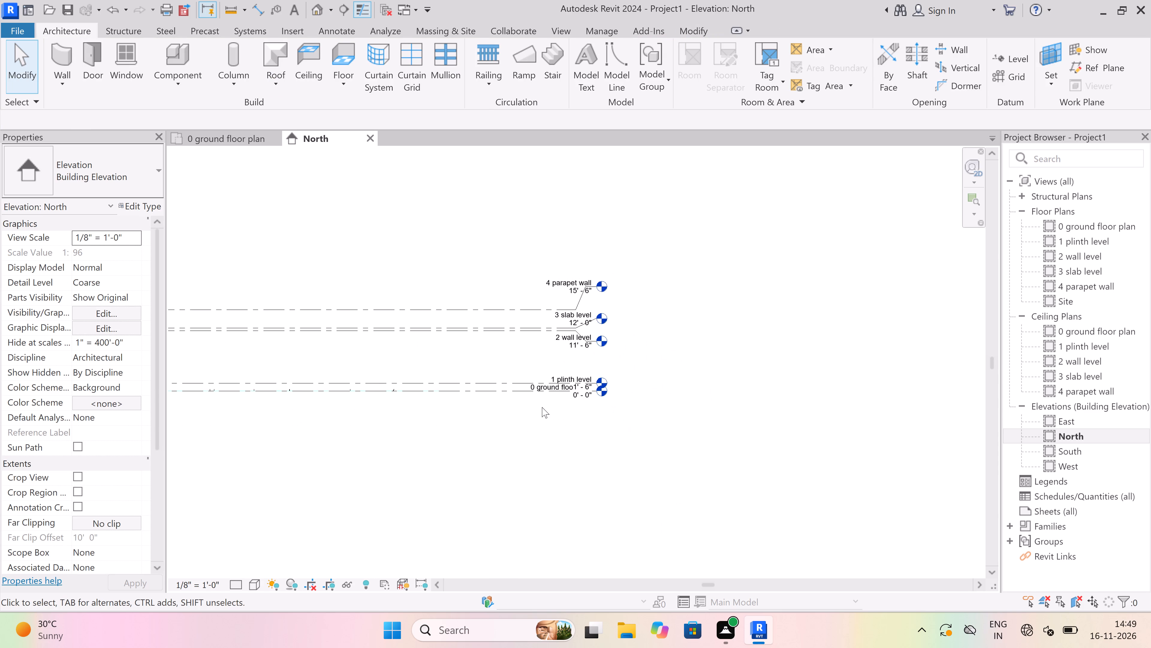
scroll(542, 407, "up", 4)
scroll(524, 342, "up", 3)
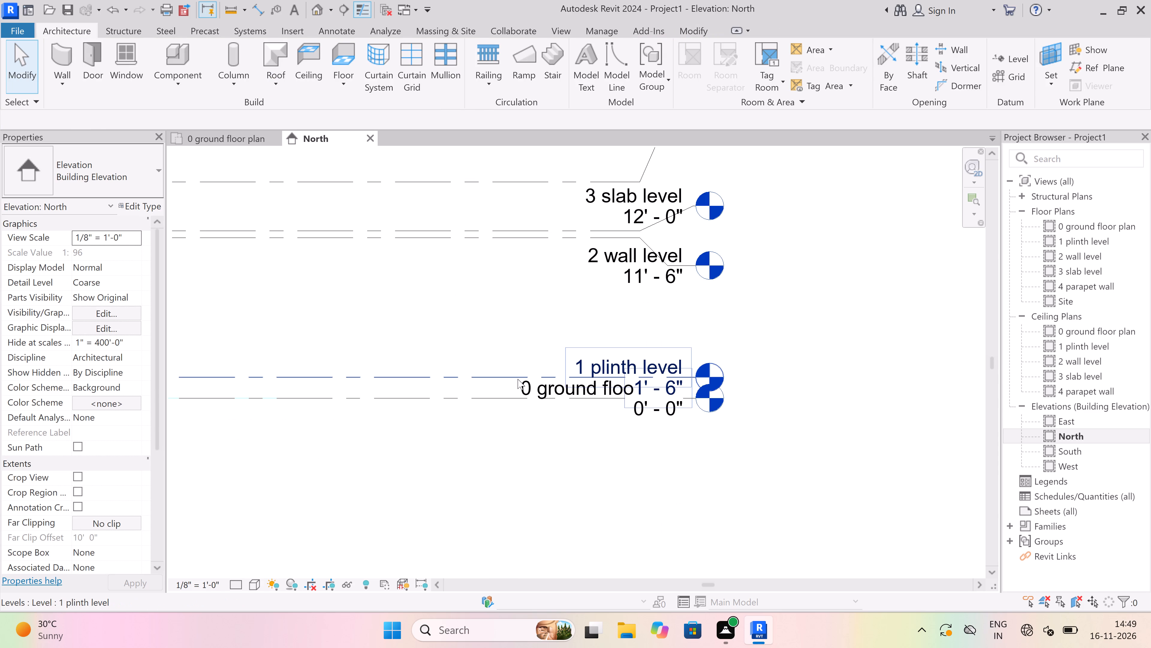
left_click(518, 379)
left_click_drag(668, 375, 665, 333)
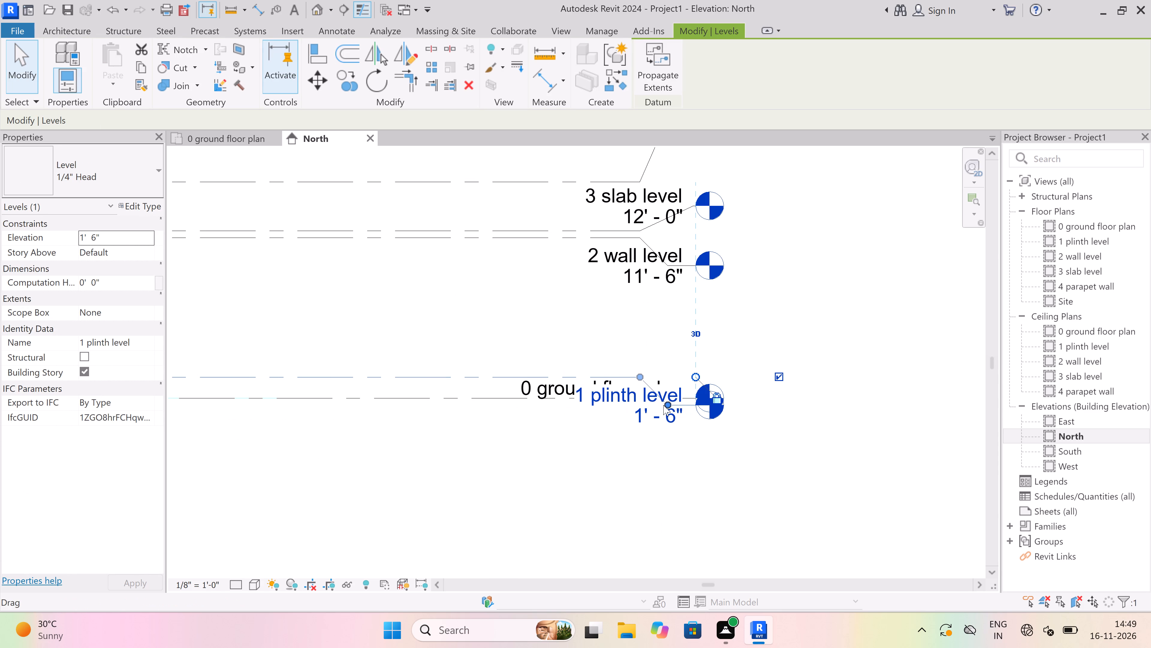
left_click_drag(666, 406, 660, 334)
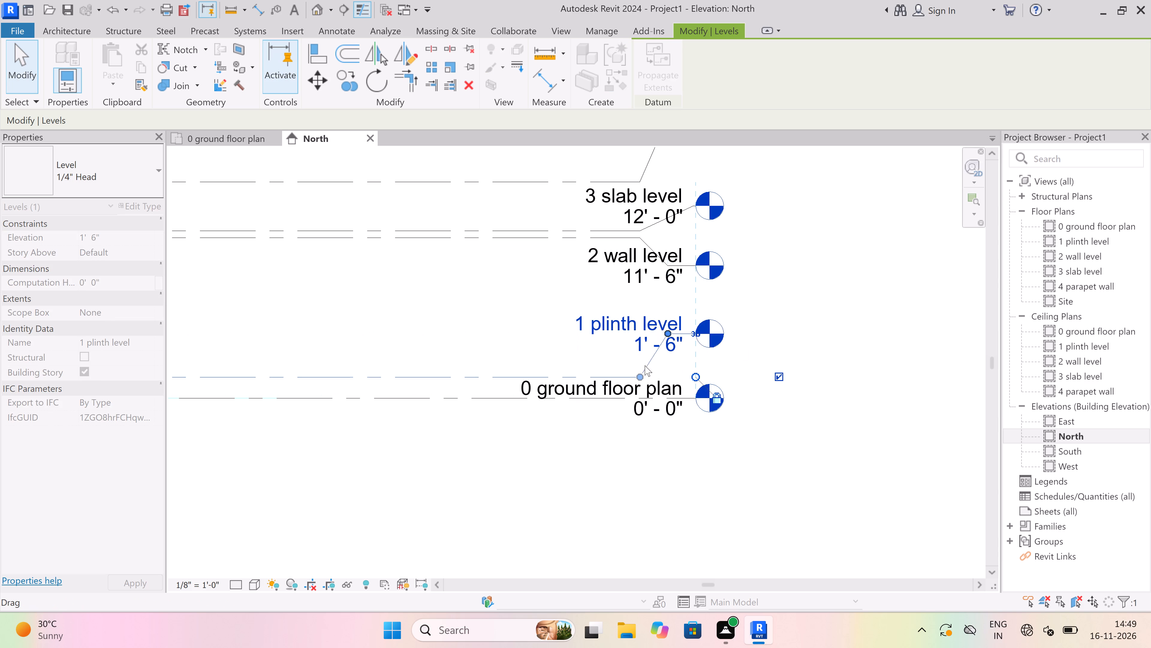
key("Escape")
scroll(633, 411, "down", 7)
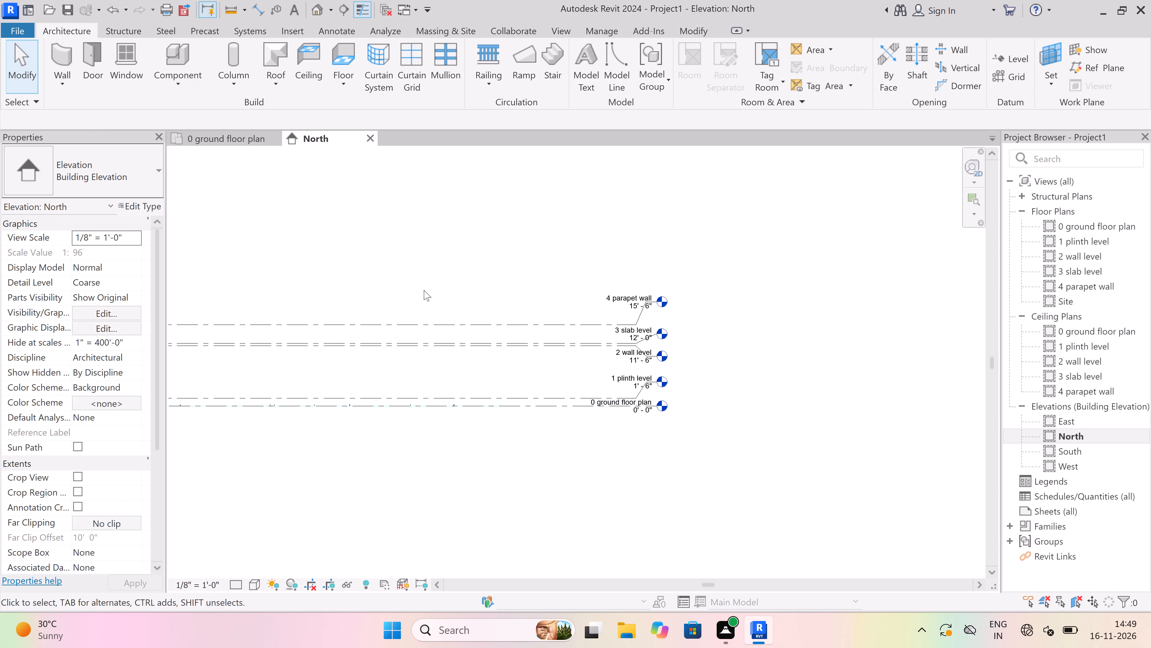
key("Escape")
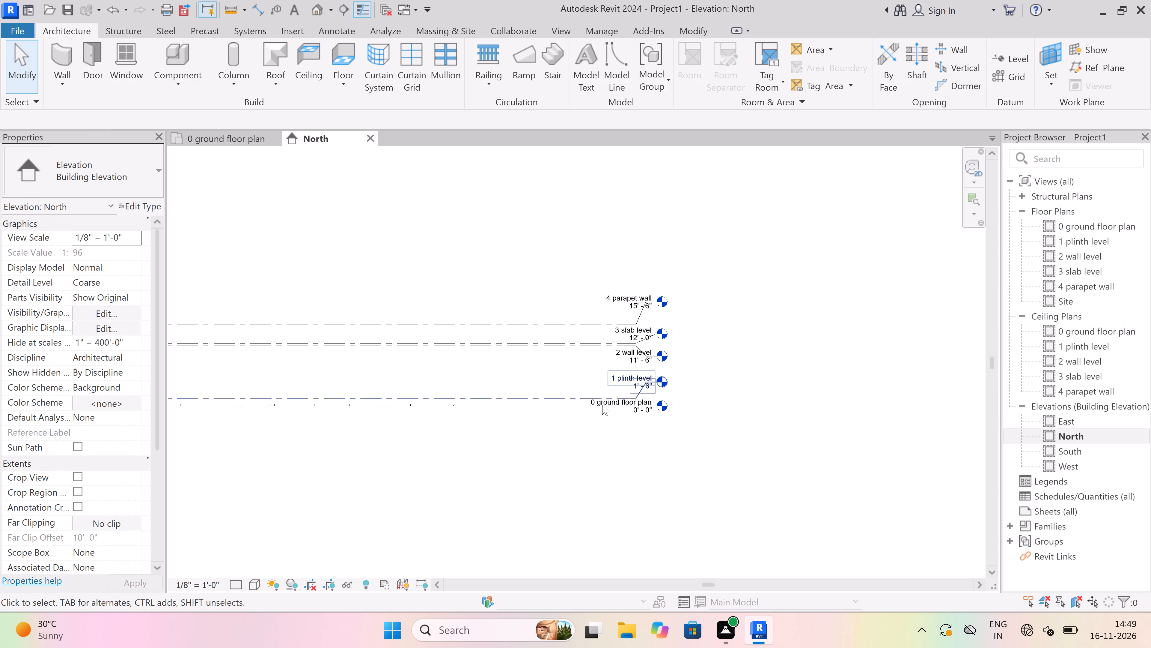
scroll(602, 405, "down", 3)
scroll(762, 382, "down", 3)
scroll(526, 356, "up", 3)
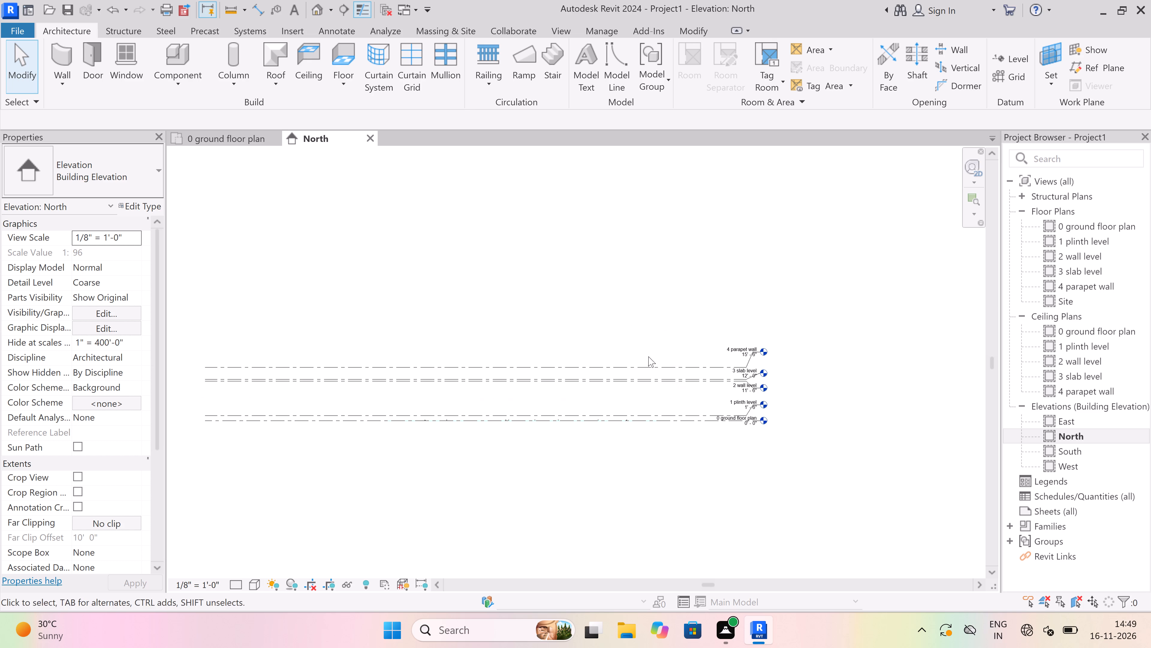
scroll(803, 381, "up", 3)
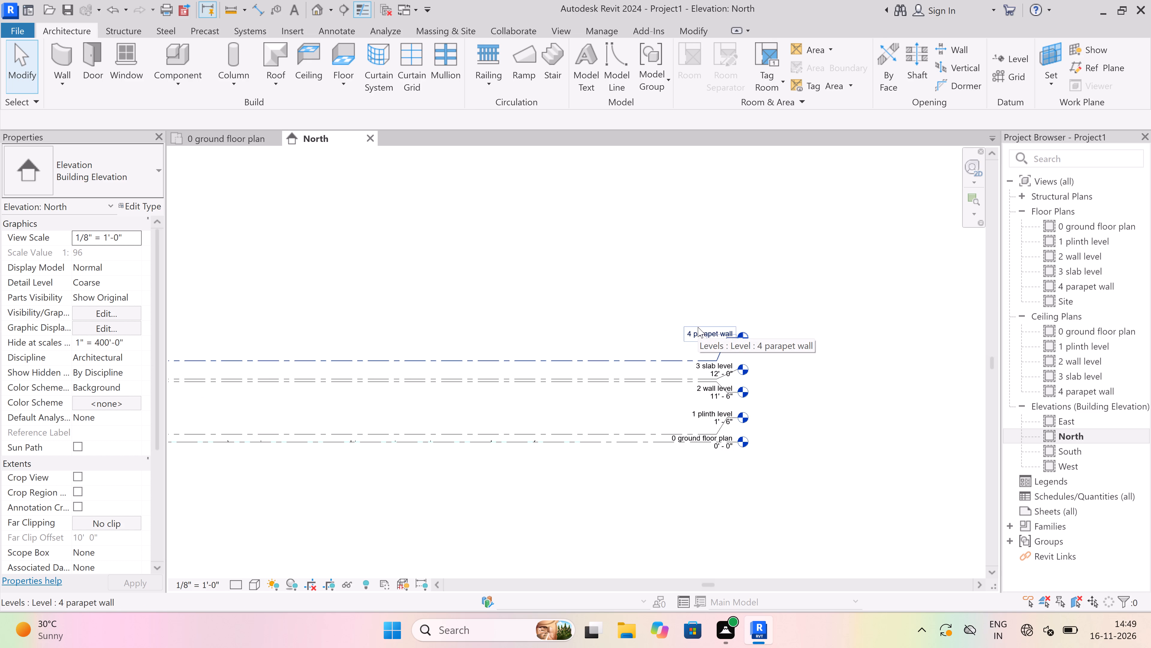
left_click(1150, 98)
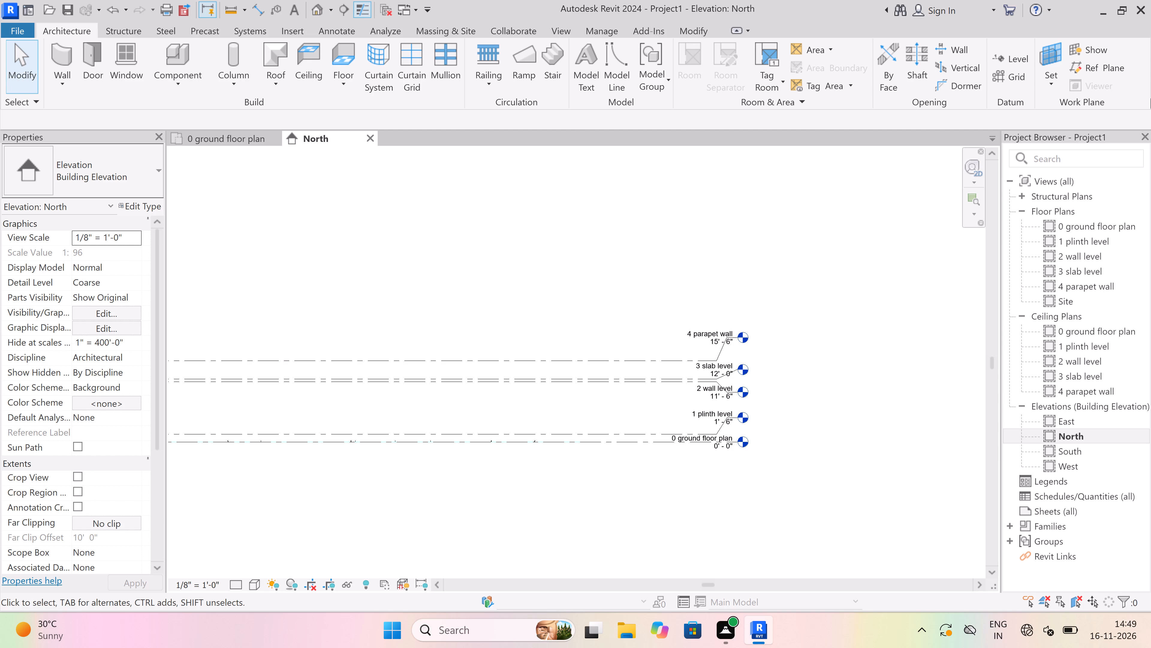
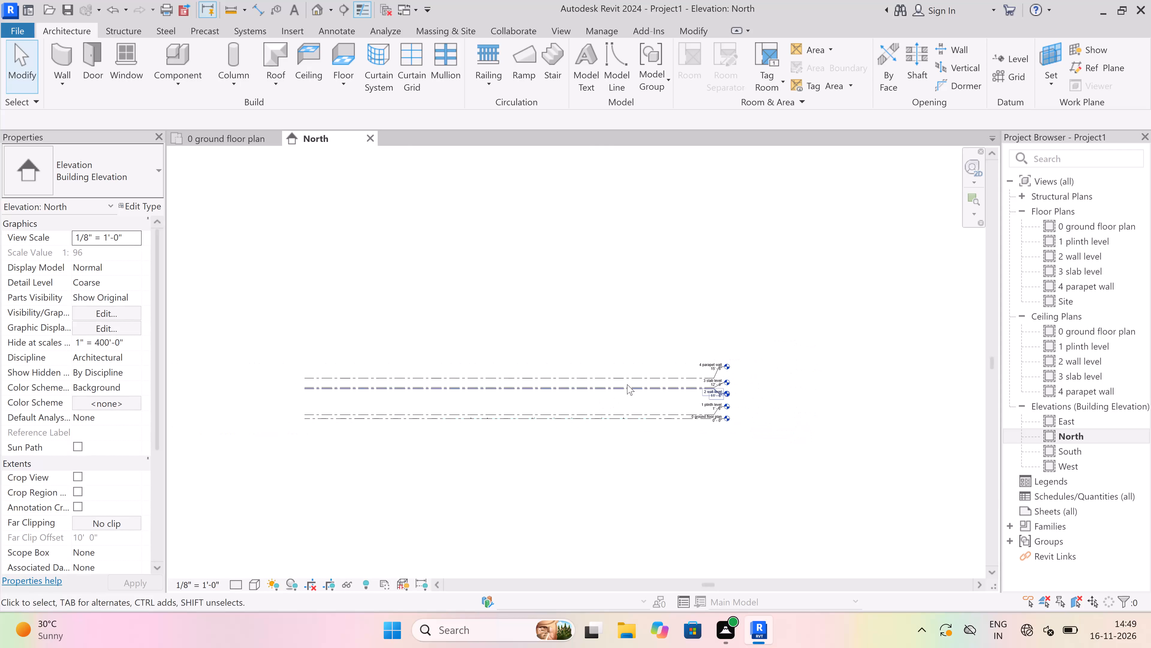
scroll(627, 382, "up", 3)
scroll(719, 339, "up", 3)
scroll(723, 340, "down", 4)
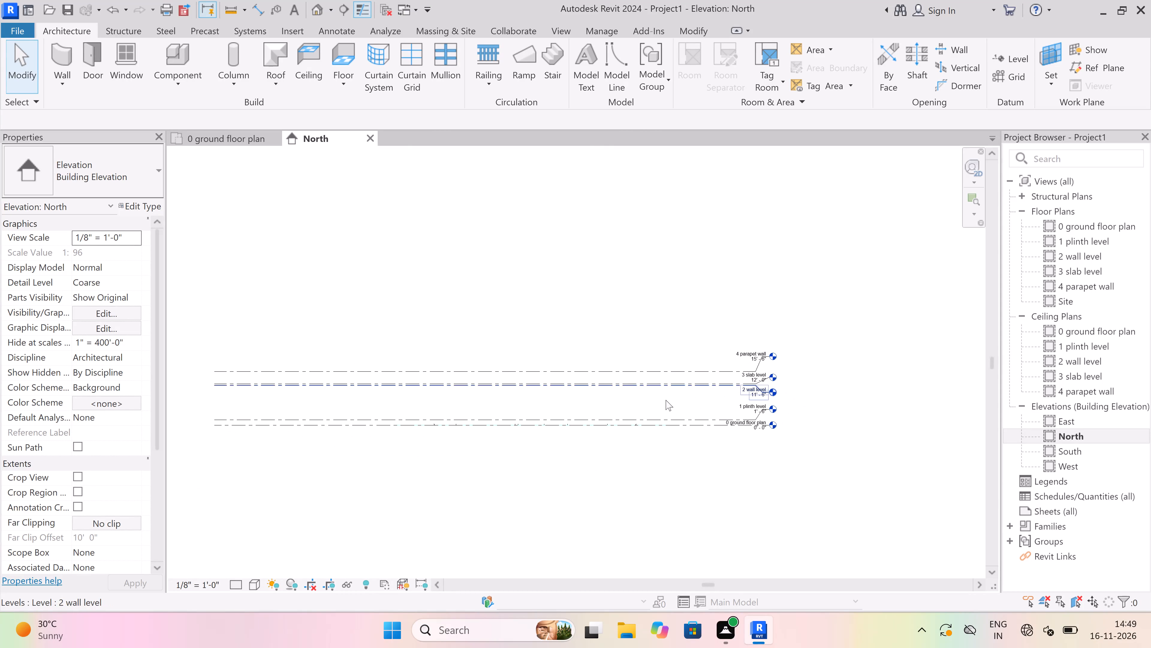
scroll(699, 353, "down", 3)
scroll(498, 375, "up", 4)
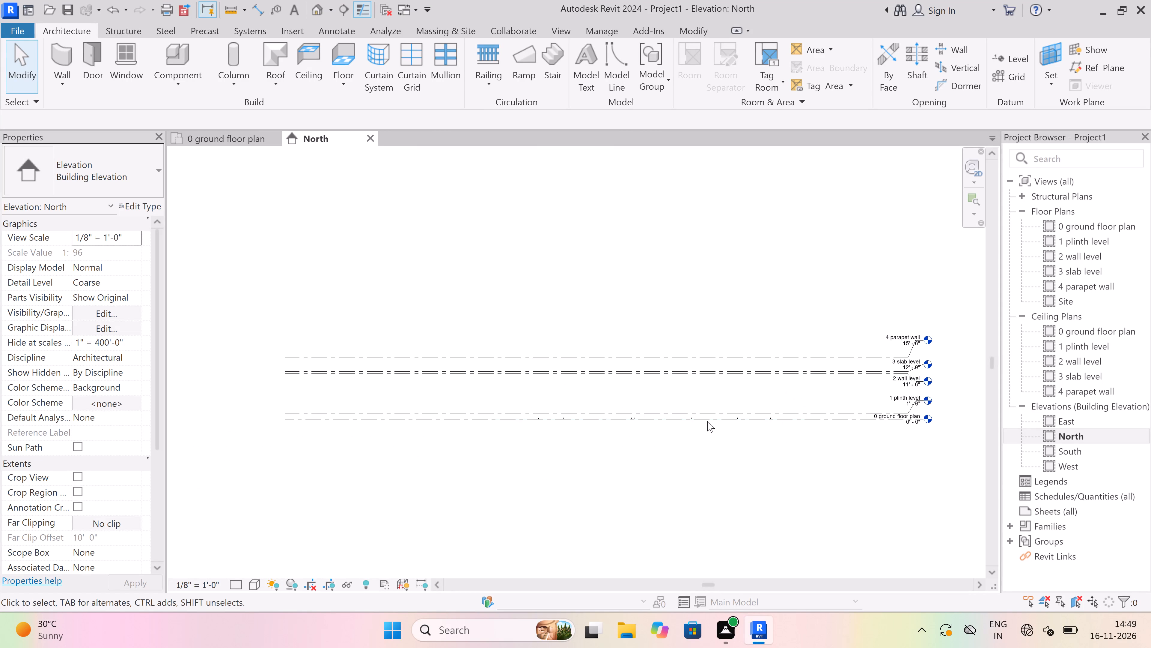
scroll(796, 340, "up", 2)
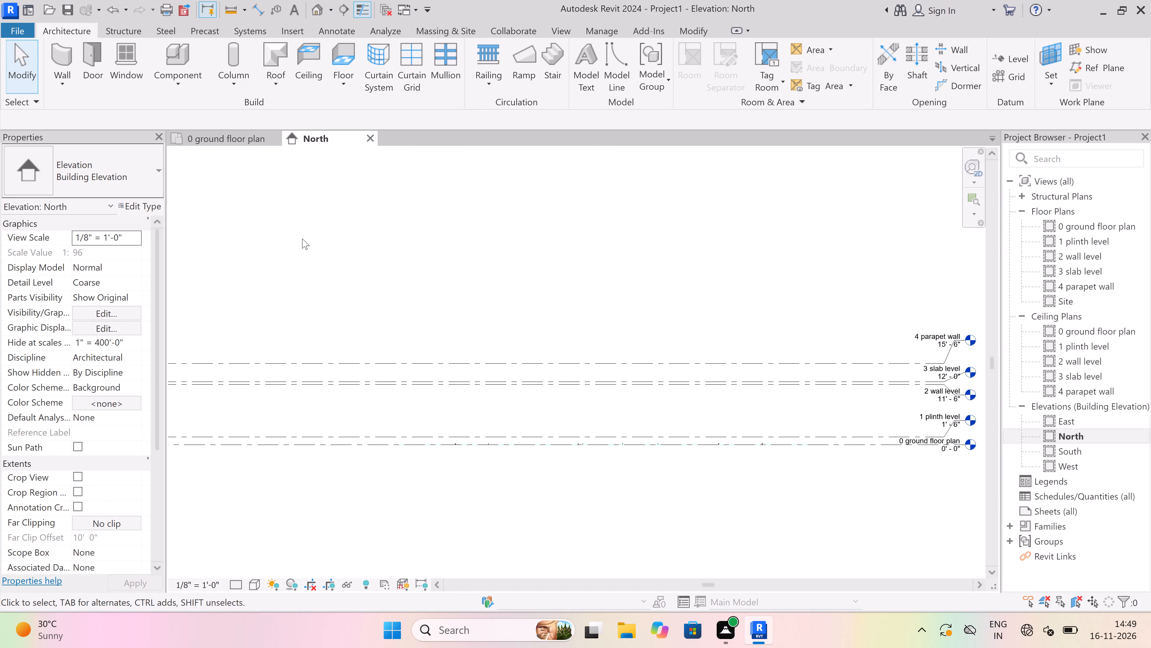
Switch to the 0 ground floor plan view and look over the linked floor plan's upper rooms.
left_click(231, 140)
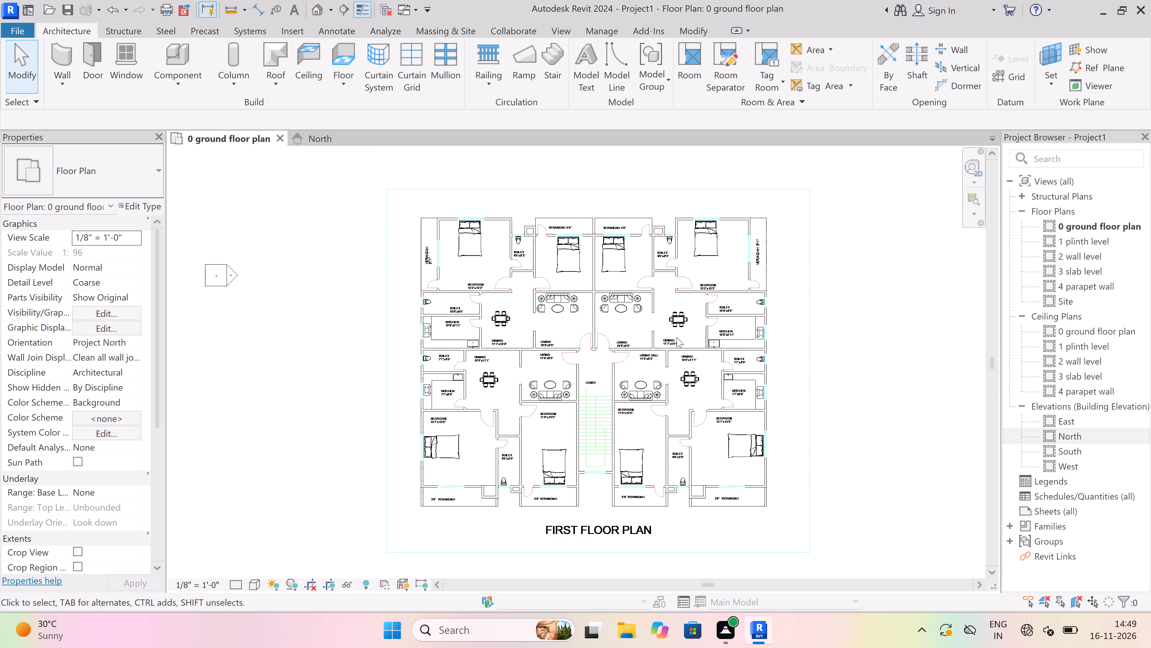
scroll(476, 227, "up", 2)
scroll(448, 204, "up", 2)
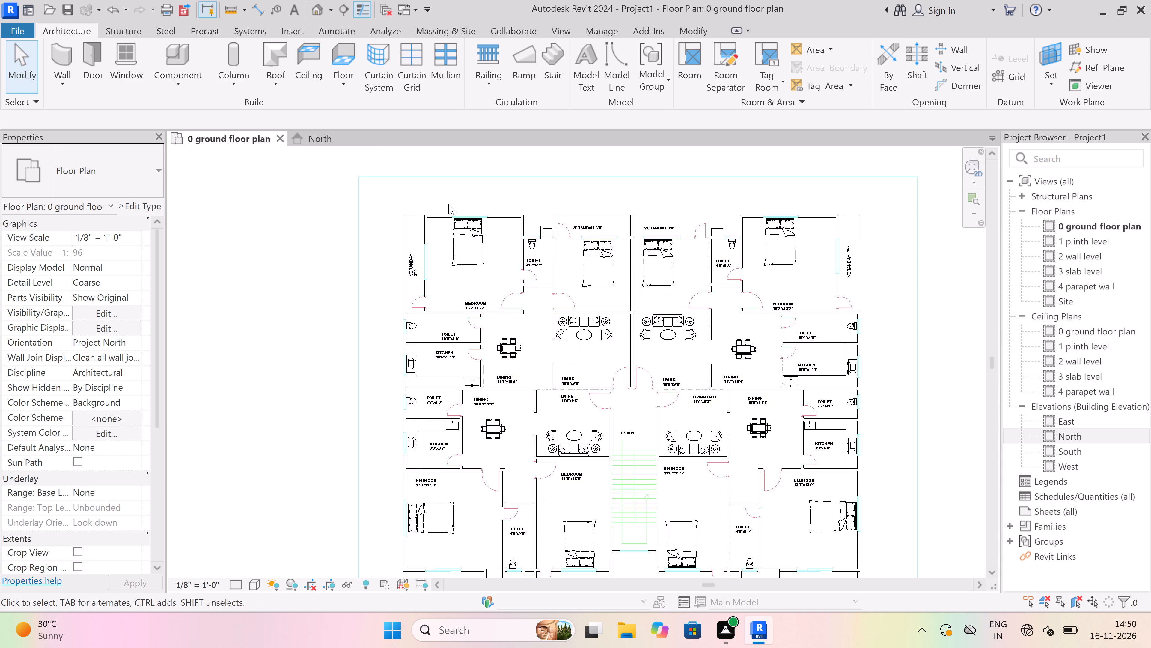
scroll(448, 204, "up", 7)
left_click_drag(578, 293, 544, 344)
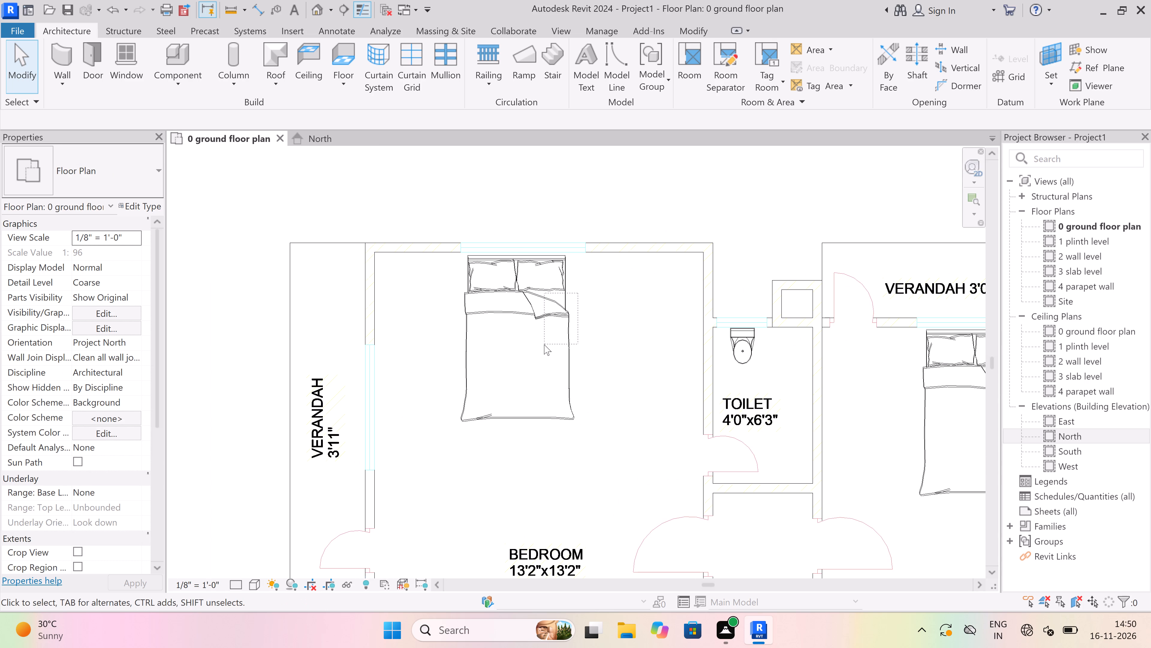
scroll(537, 318, "down", 5)
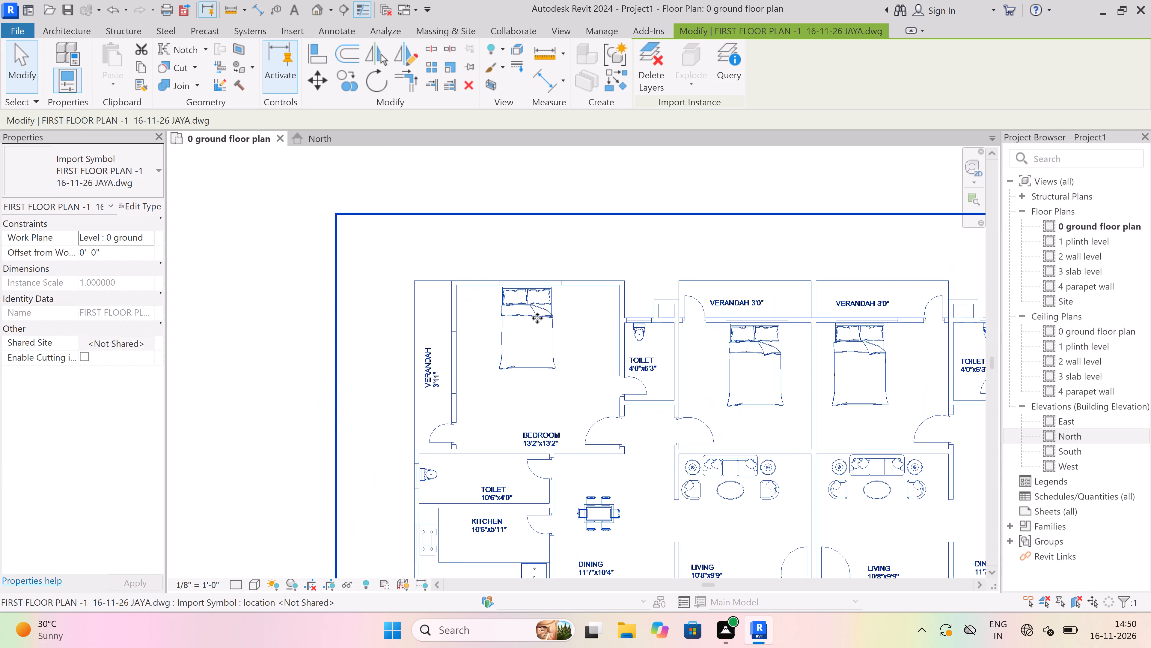
scroll(537, 318, "down", 5)
key("Escape")
scroll(537, 332, "up", 3)
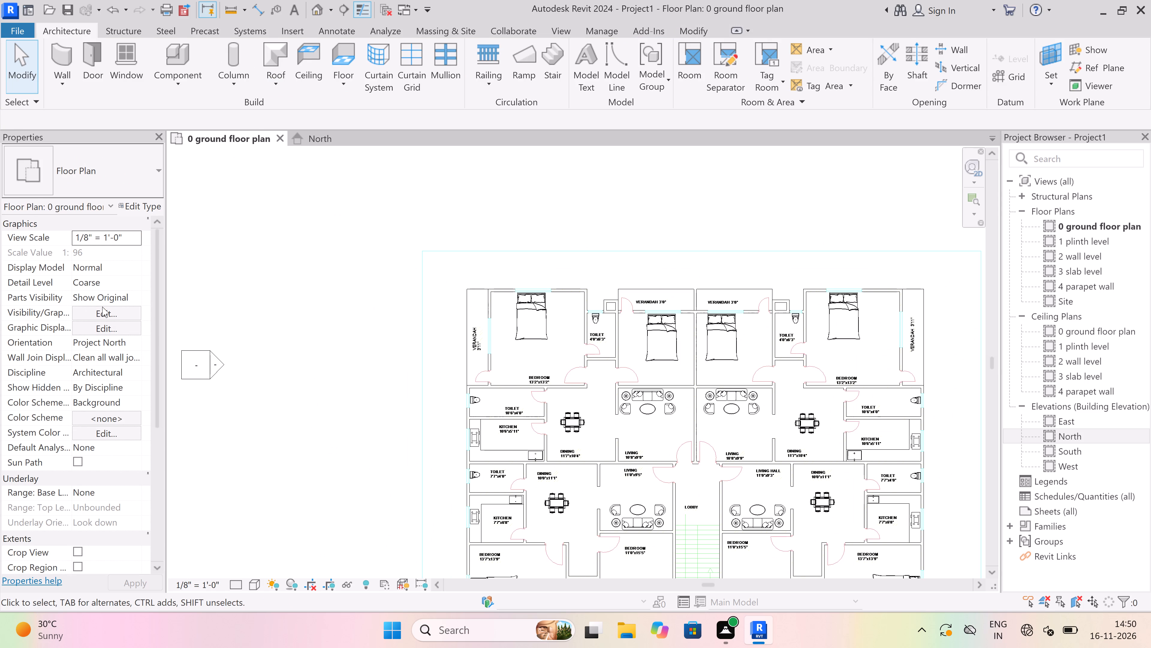
Review the model categories and discipline filter in the ground floor plan's Visibility/Graphic Overrides without changing them.
left_click(102, 314)
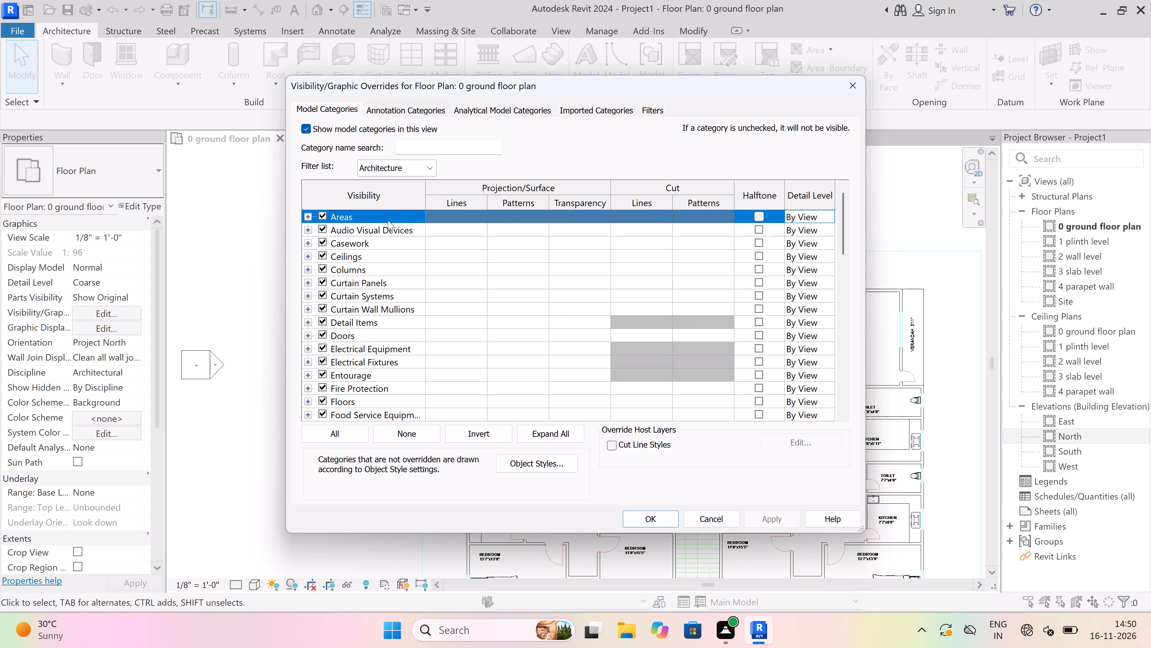
left_click(421, 169)
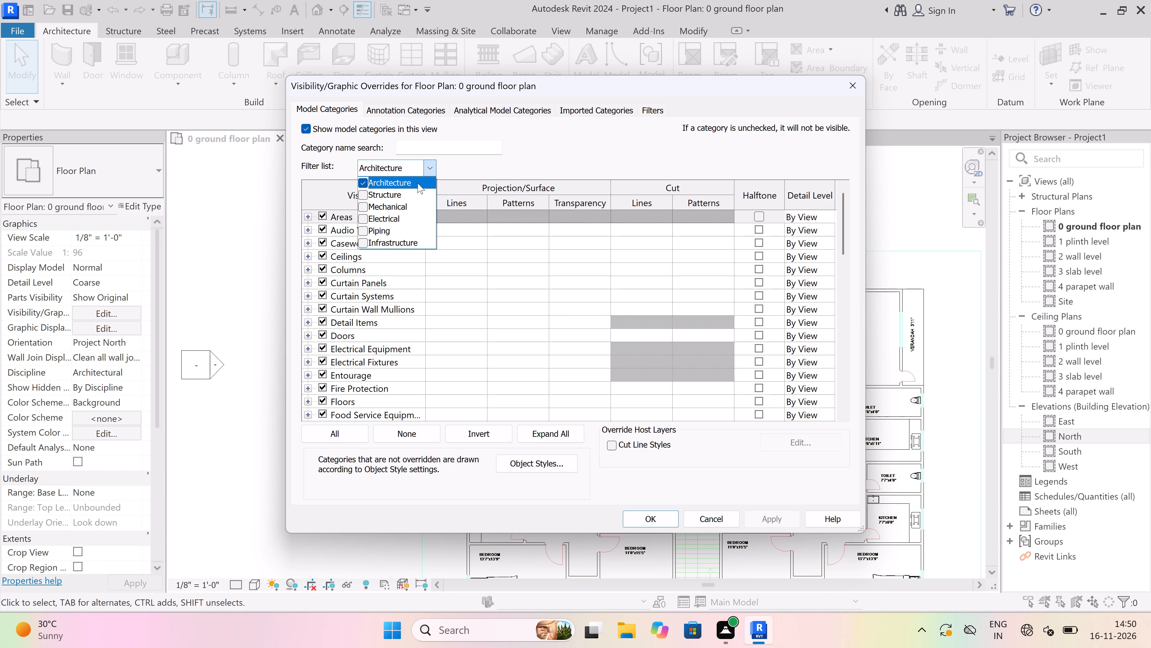
left_click(418, 183)
left_click(418, 183)
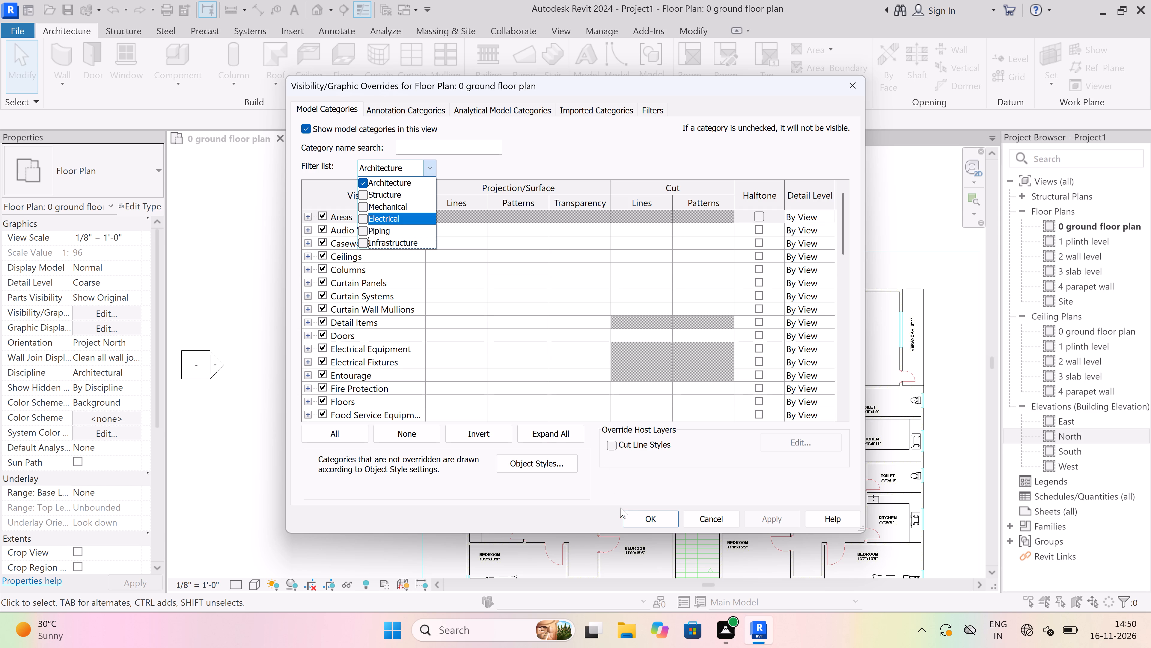
left_click(634, 519)
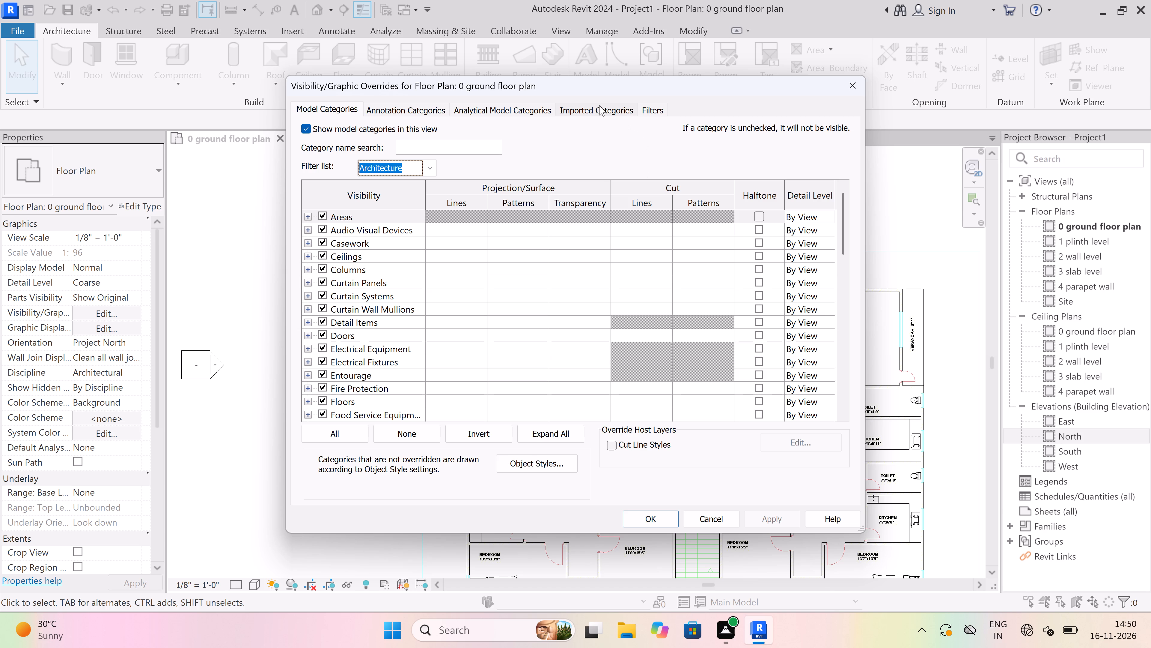
scroll(570, 276, "down", 5)
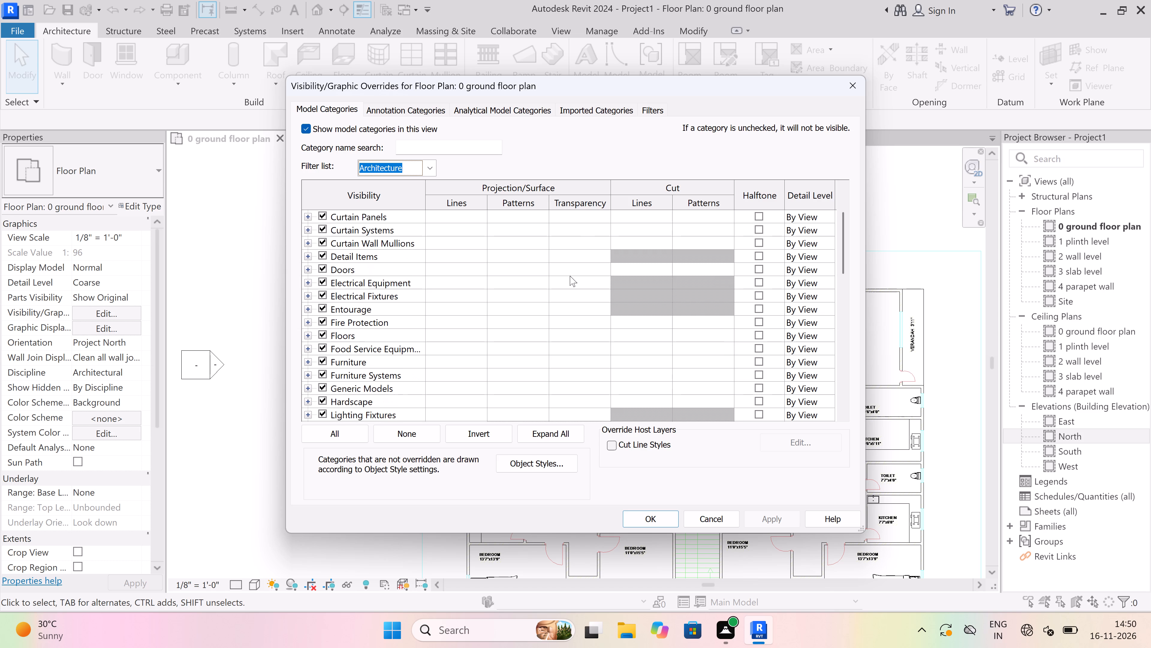
scroll(570, 276, "down", 14)
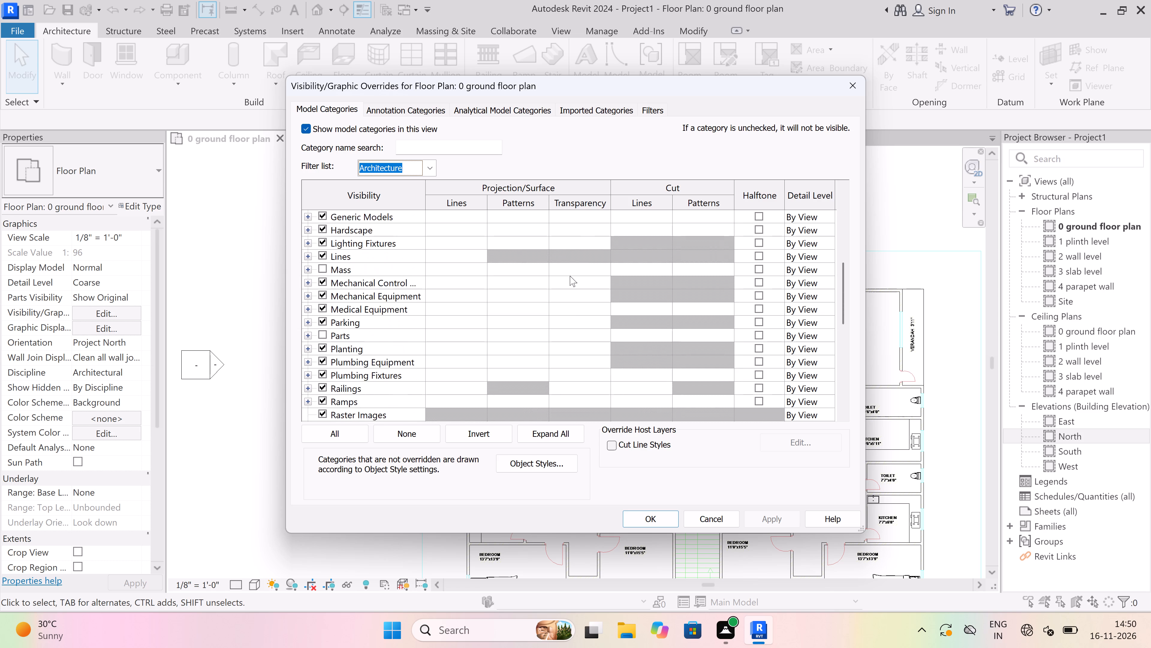
scroll(570, 276, "down", 20)
scroll(570, 275, "down", 2)
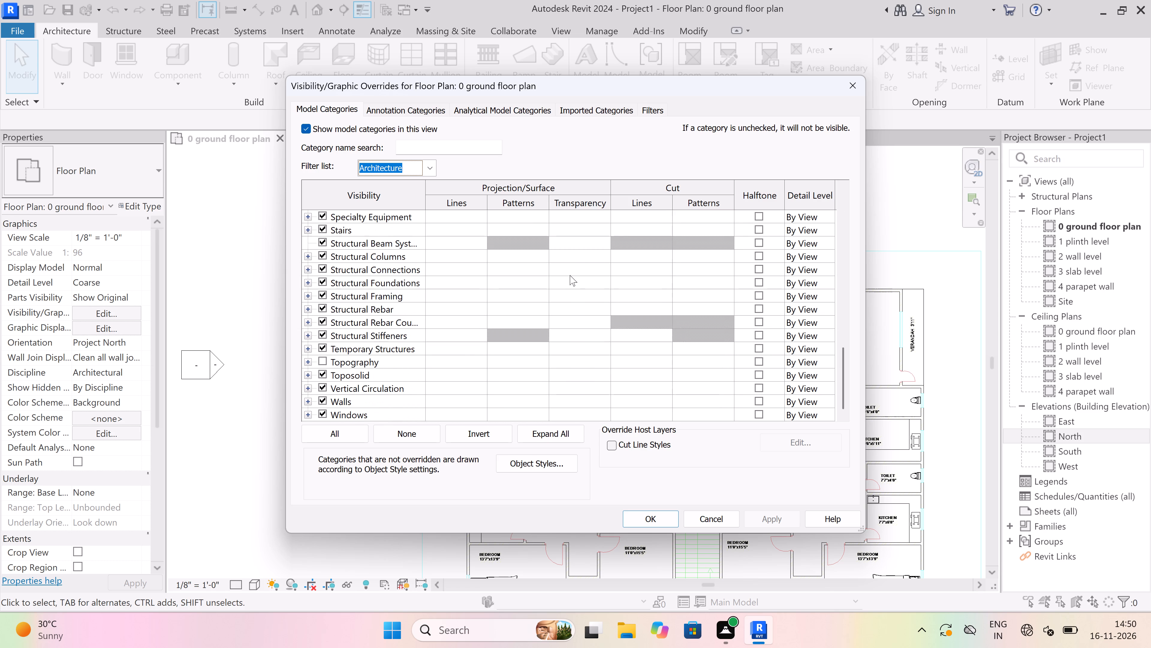
scroll(570, 275, "down", 8)
scroll(438, 331, "down", 4)
scroll(426, 336, "up", 20)
scroll(426, 336, "up", 5)
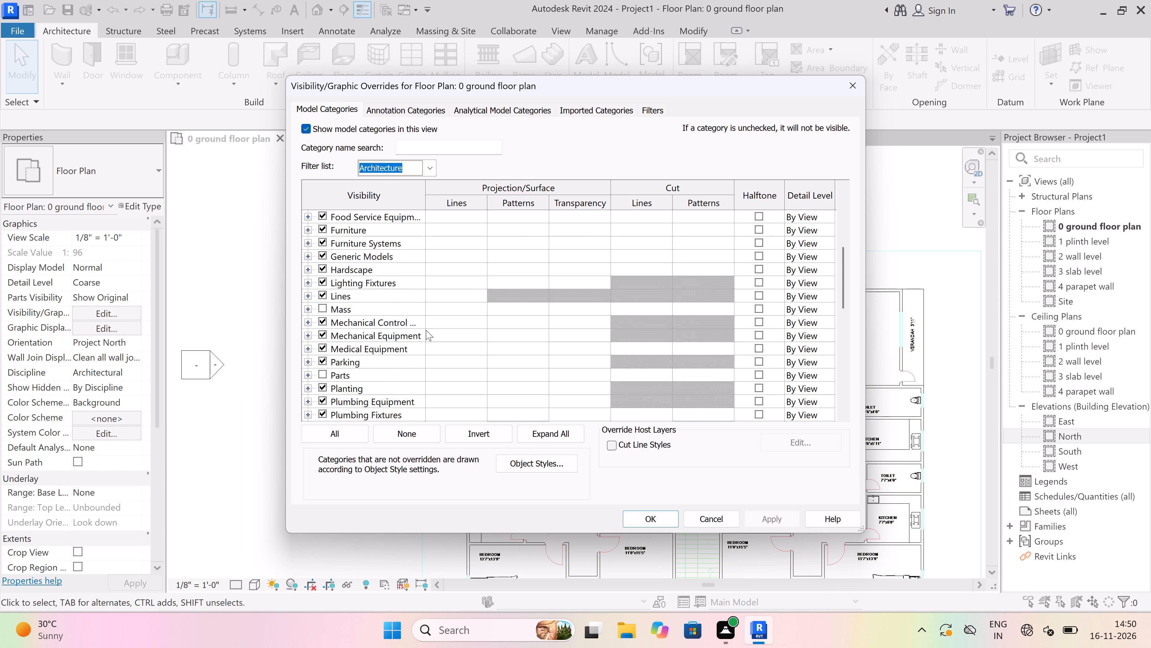
scroll(426, 330, "up", 14)
scroll(426, 329, "up", 11)
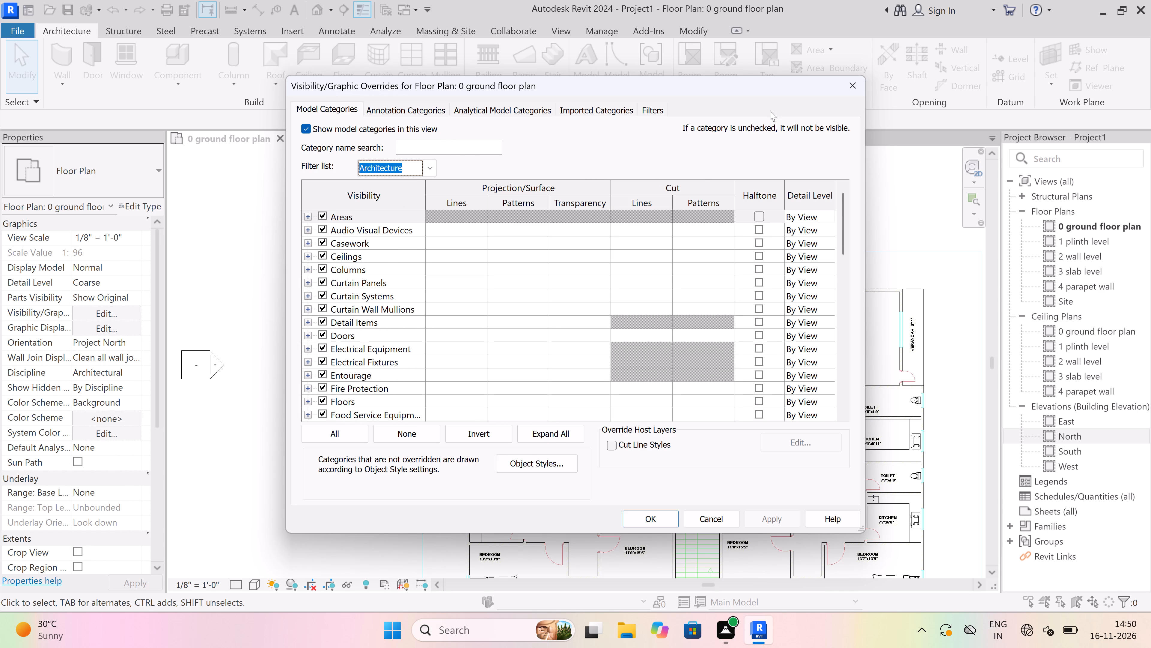
left_click(853, 89)
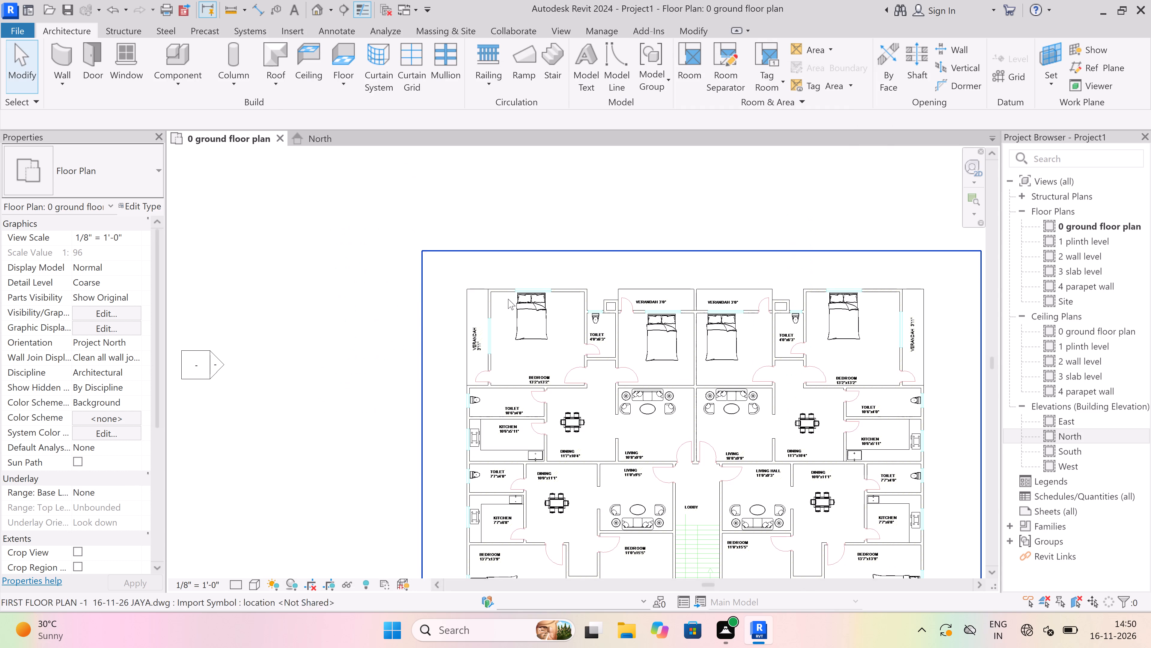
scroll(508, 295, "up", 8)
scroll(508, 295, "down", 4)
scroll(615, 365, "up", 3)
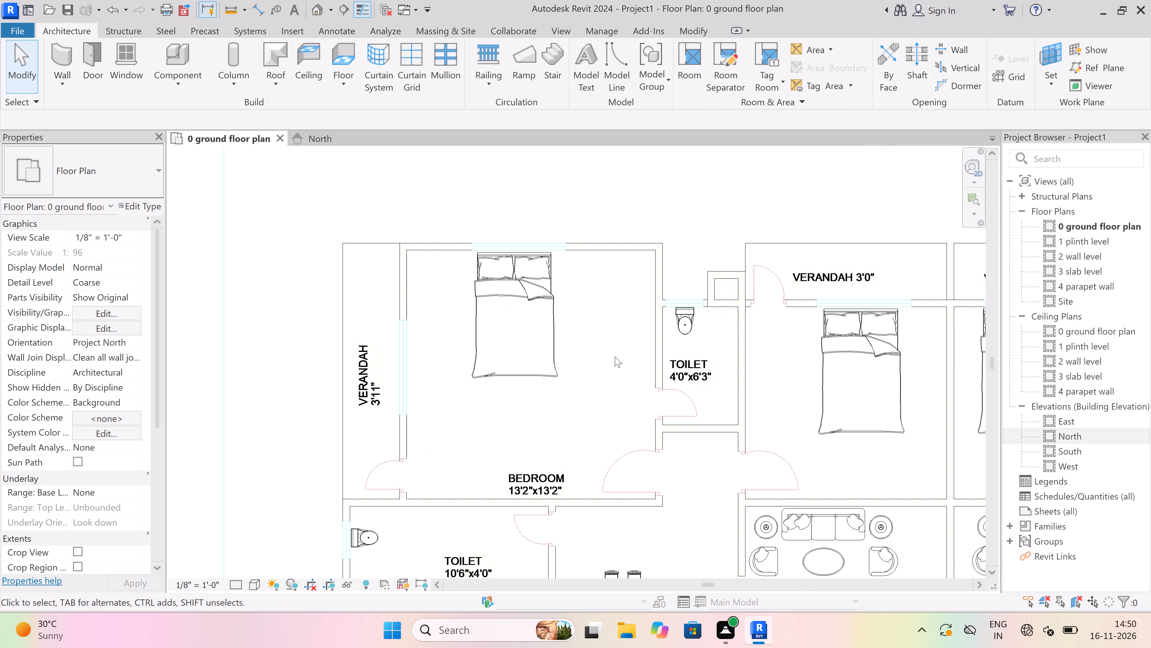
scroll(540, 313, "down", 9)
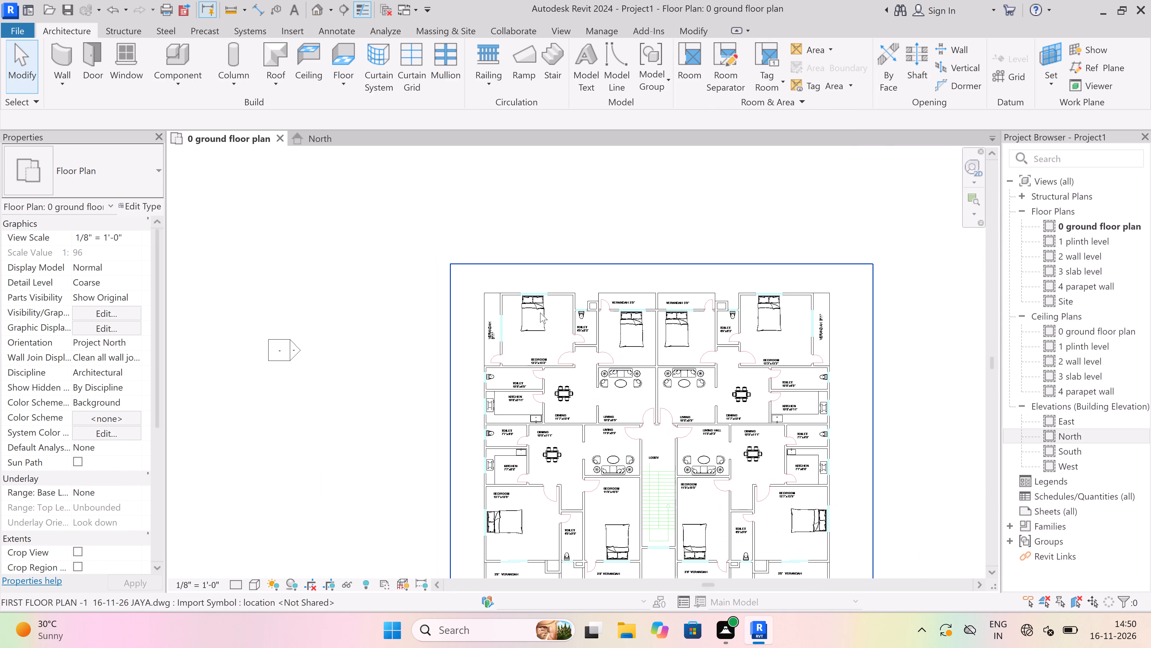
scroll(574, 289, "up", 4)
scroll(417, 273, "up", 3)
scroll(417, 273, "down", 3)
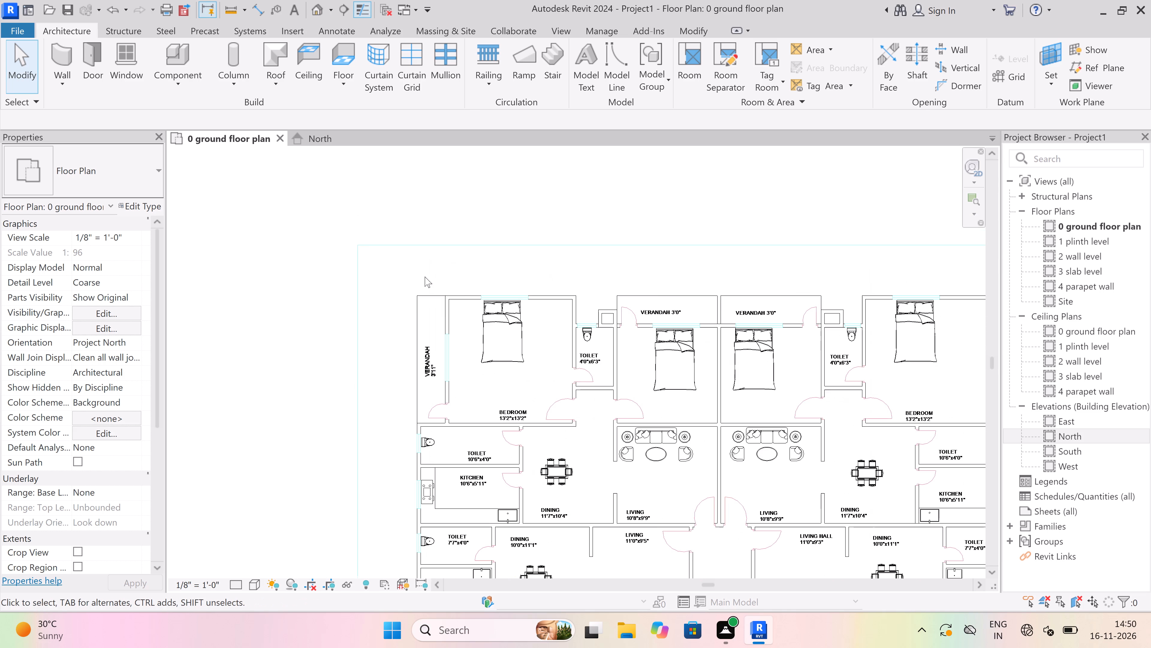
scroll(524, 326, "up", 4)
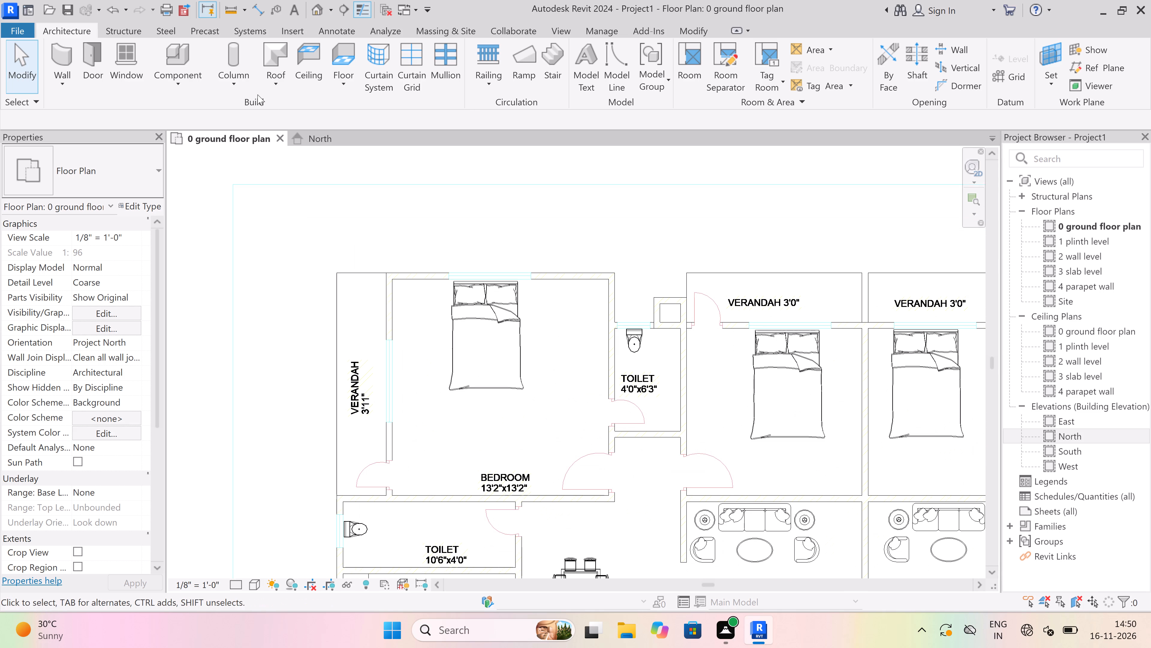
Start the Wall command and duplicate the Generic - 8" basic wall type under the name wall-4.5".
left_click(74, 74)
left_click(85, 103)
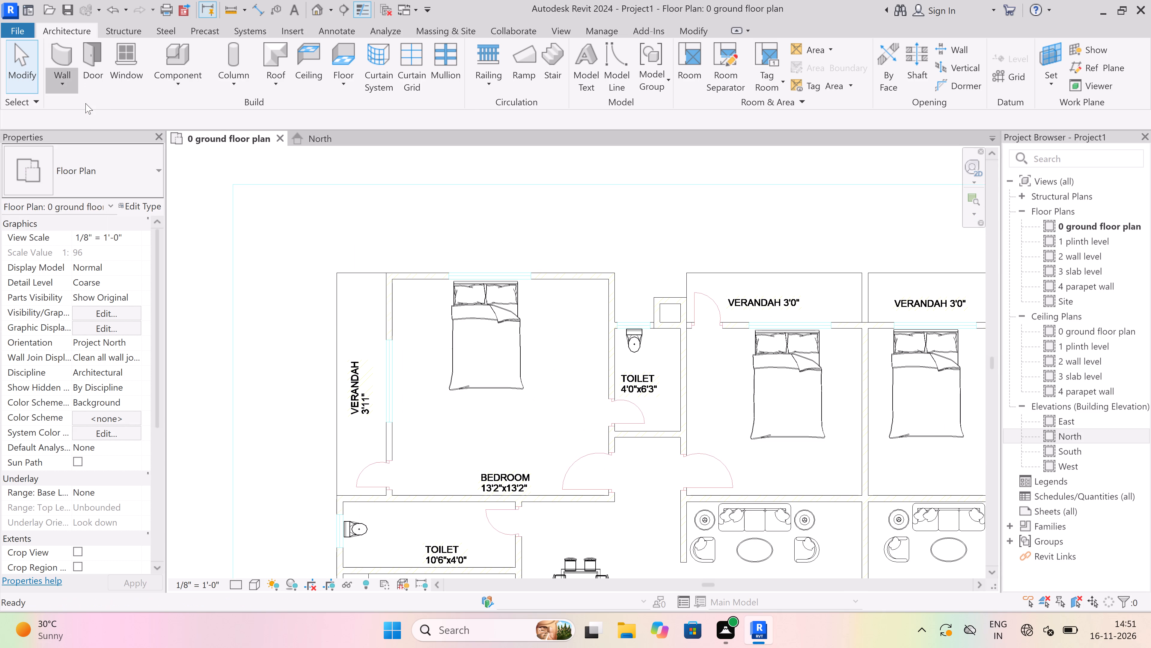
left_click(149, 205)
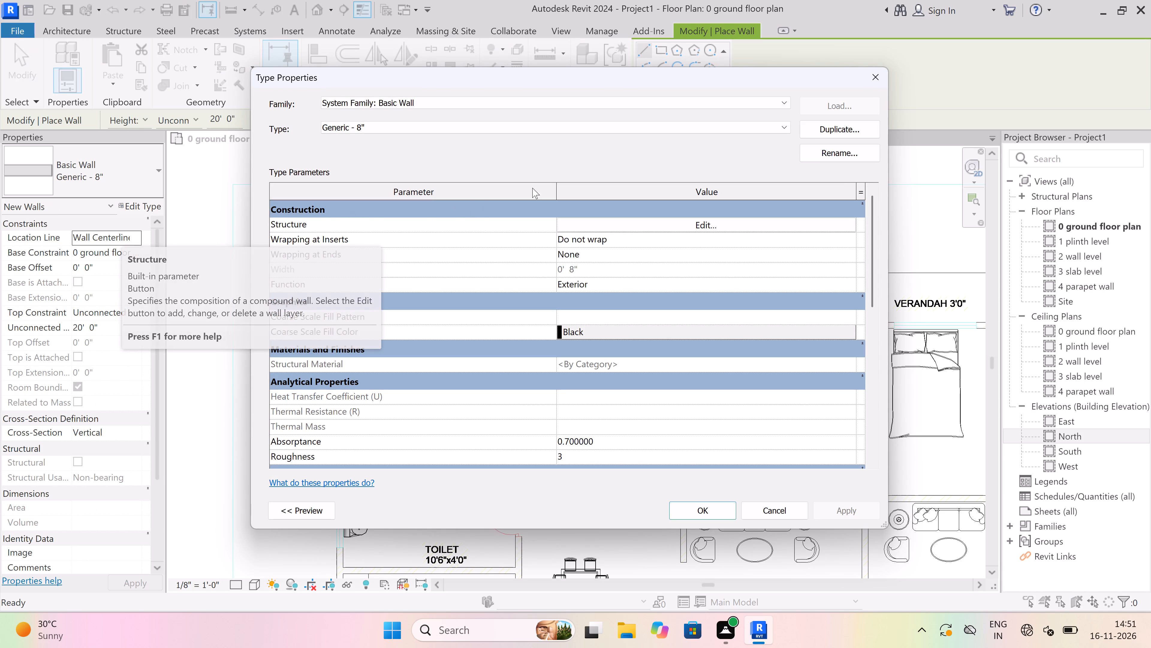
left_click(812, 125)
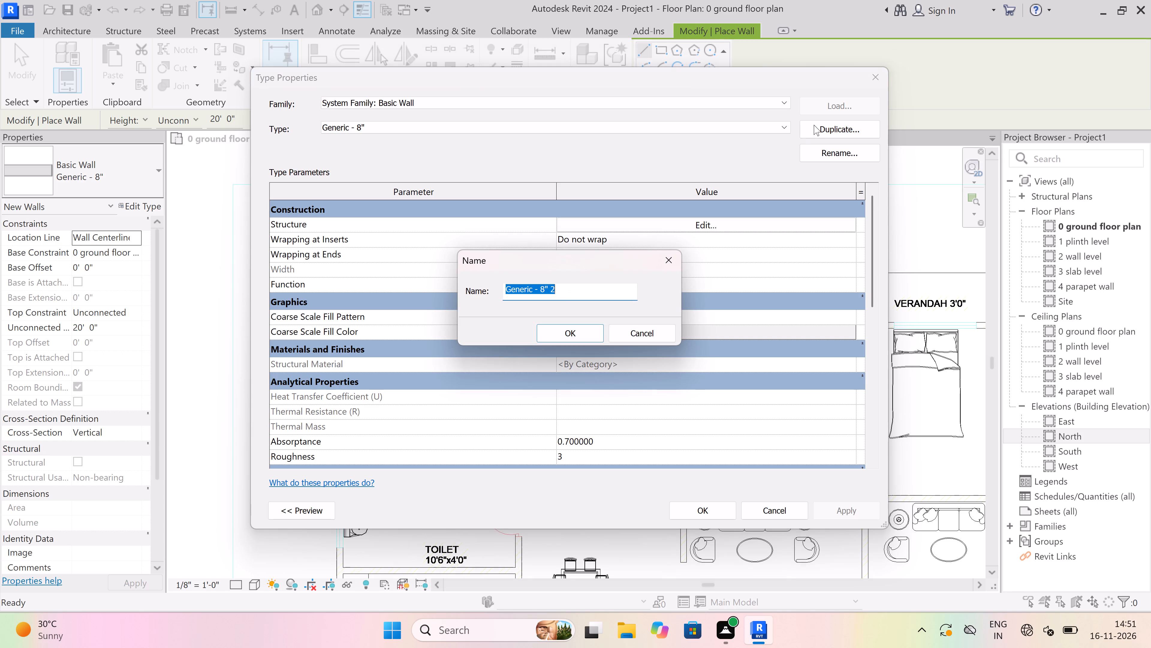
key("BackSpace")
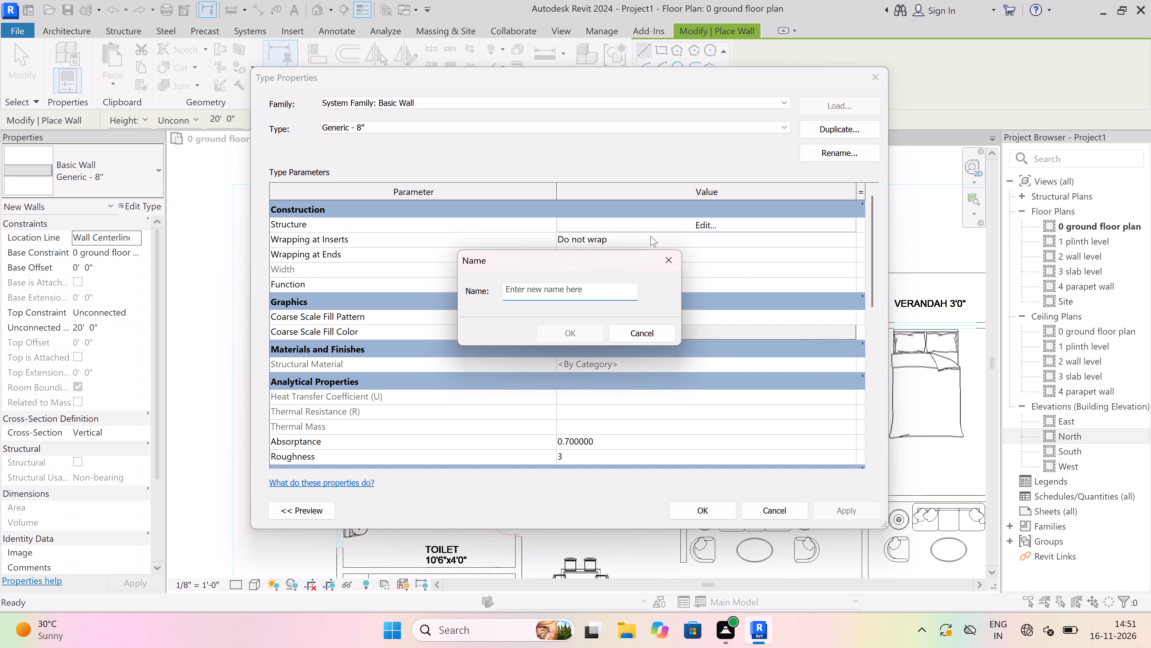
type("wall")
key("minus")
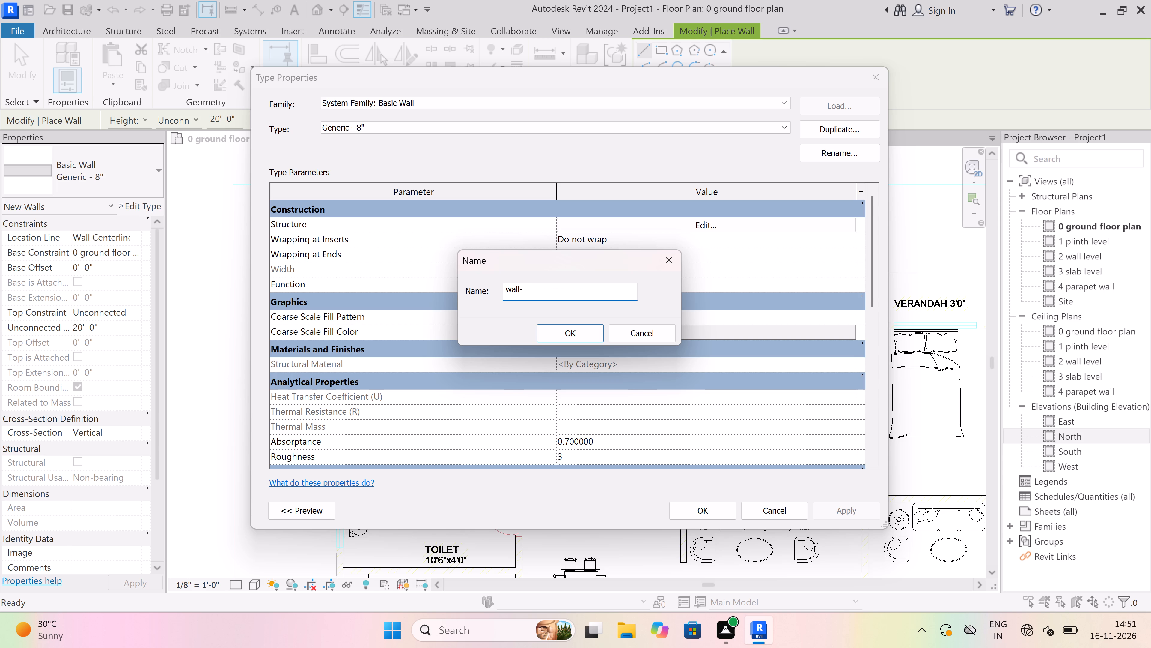
type("4.5\"")
left_click(562, 331)
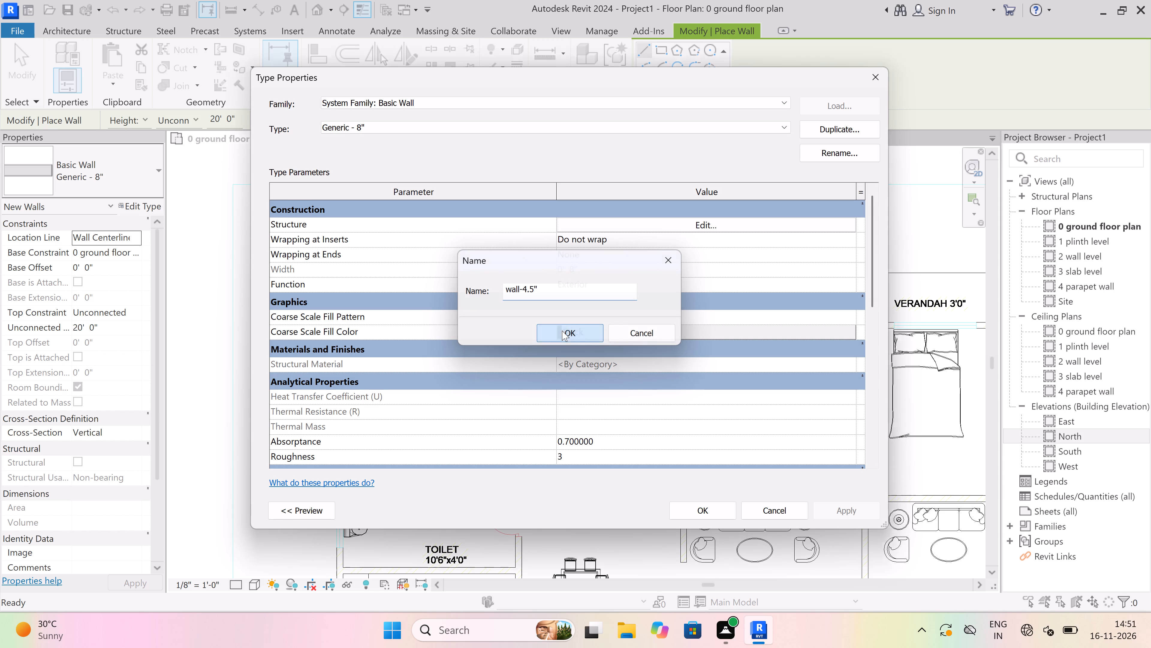
Set the Structure [1] layer thickness of the wall-4.5" type to 4.5" and apply the type changes.
left_click(707, 224)
left_click(627, 225)
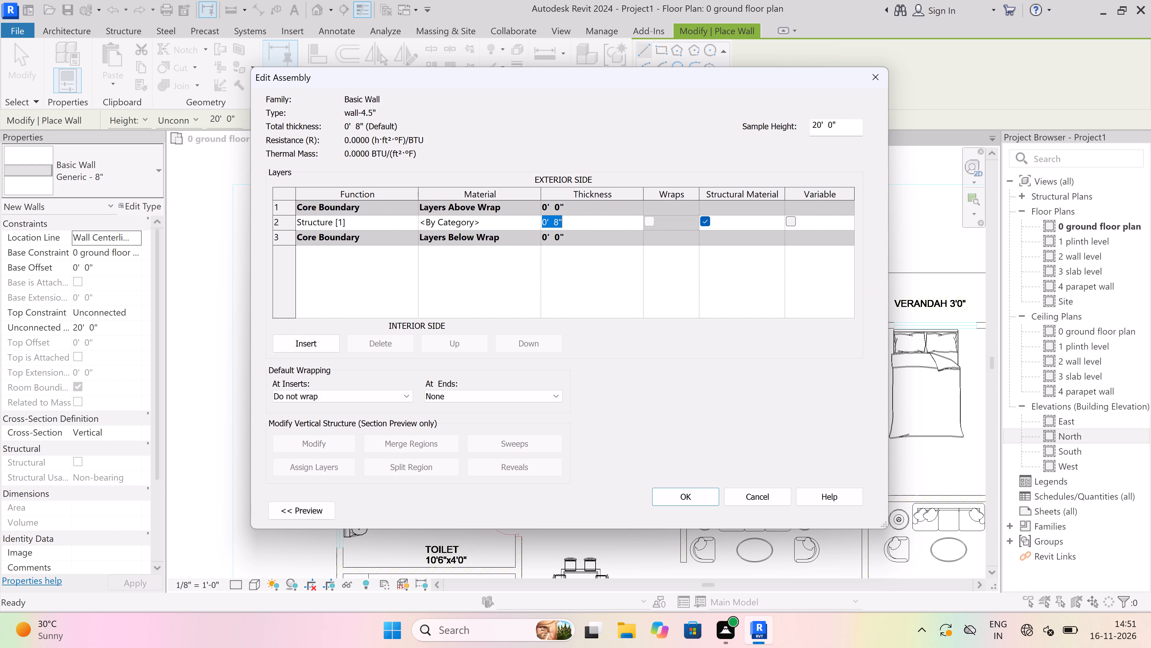
key("BackSpace")
type("4.5\"")
left_click(686, 497)
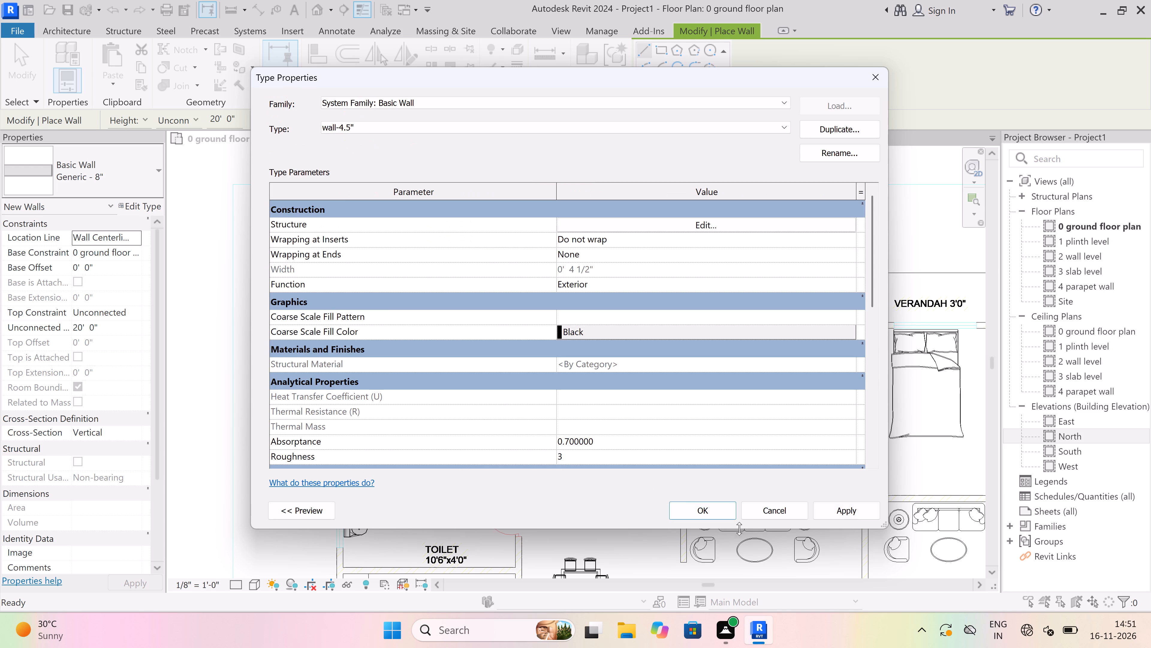
left_click(835, 511)
left_click(697, 513)
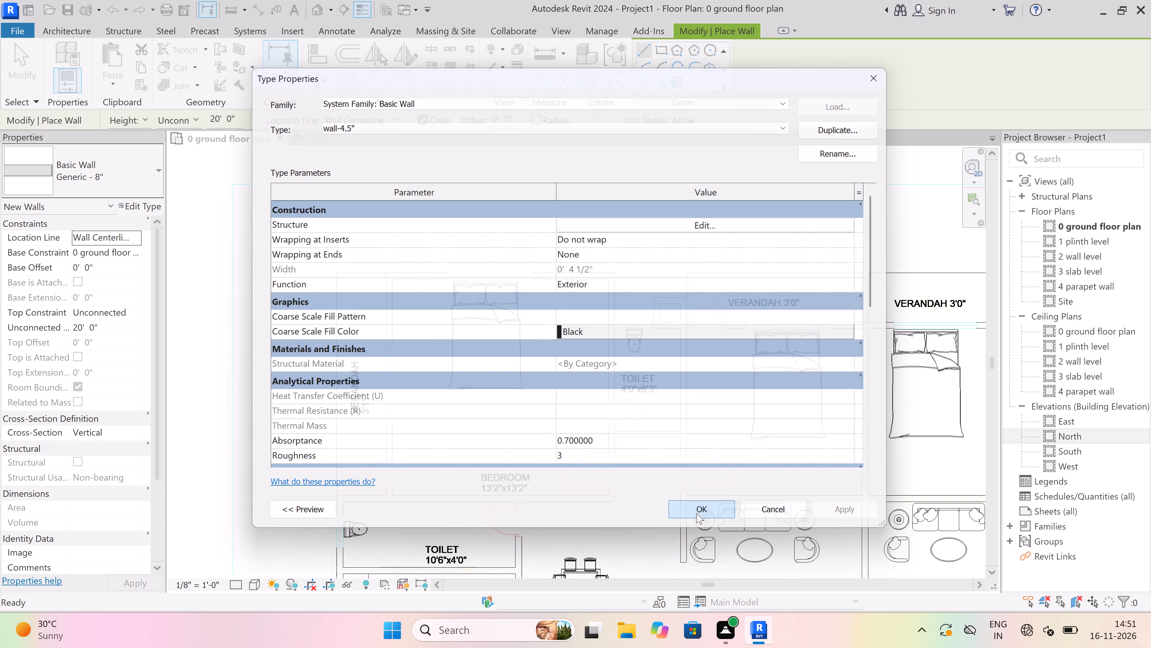
Set wall placement to Pick Lines, with base constraint 1 plinth level and top constraint Up to level: 2 wall level.
scroll(397, 277, "up", 7)
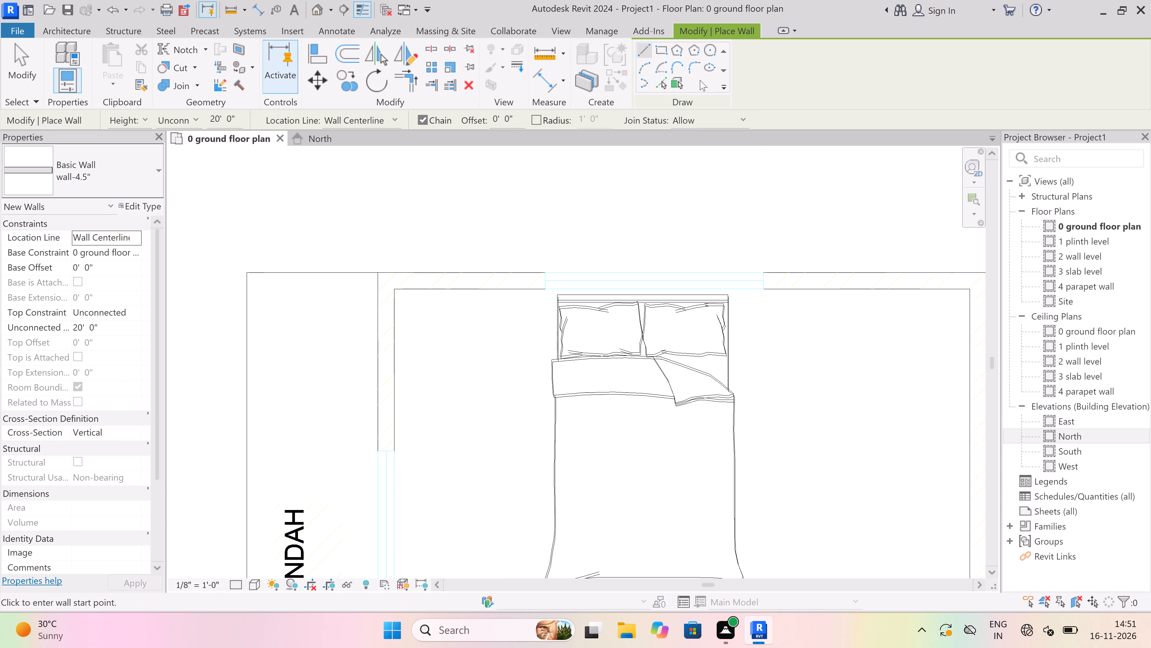
left_click(662, 79)
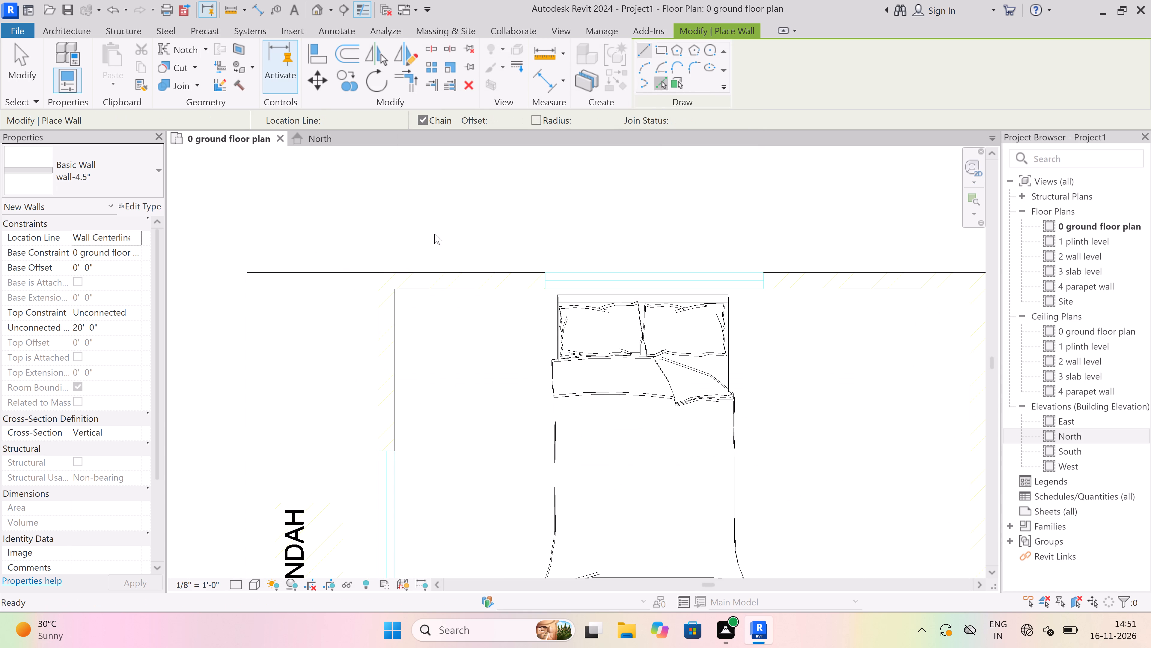
scroll(426, 253, "down", 4)
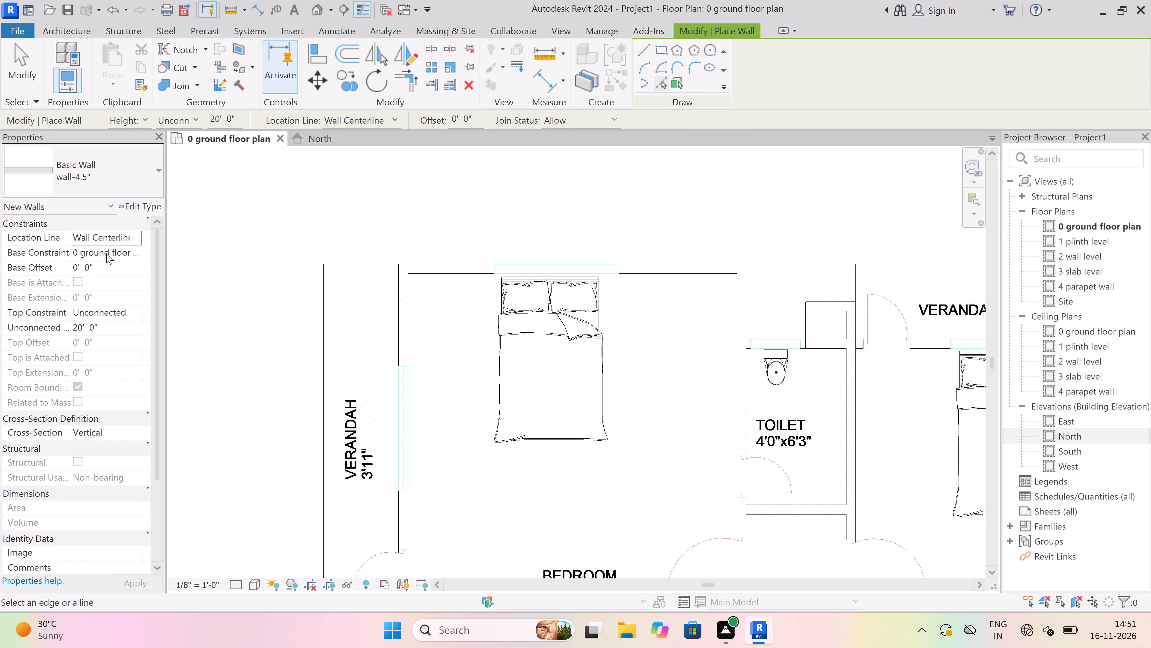
left_click(132, 251)
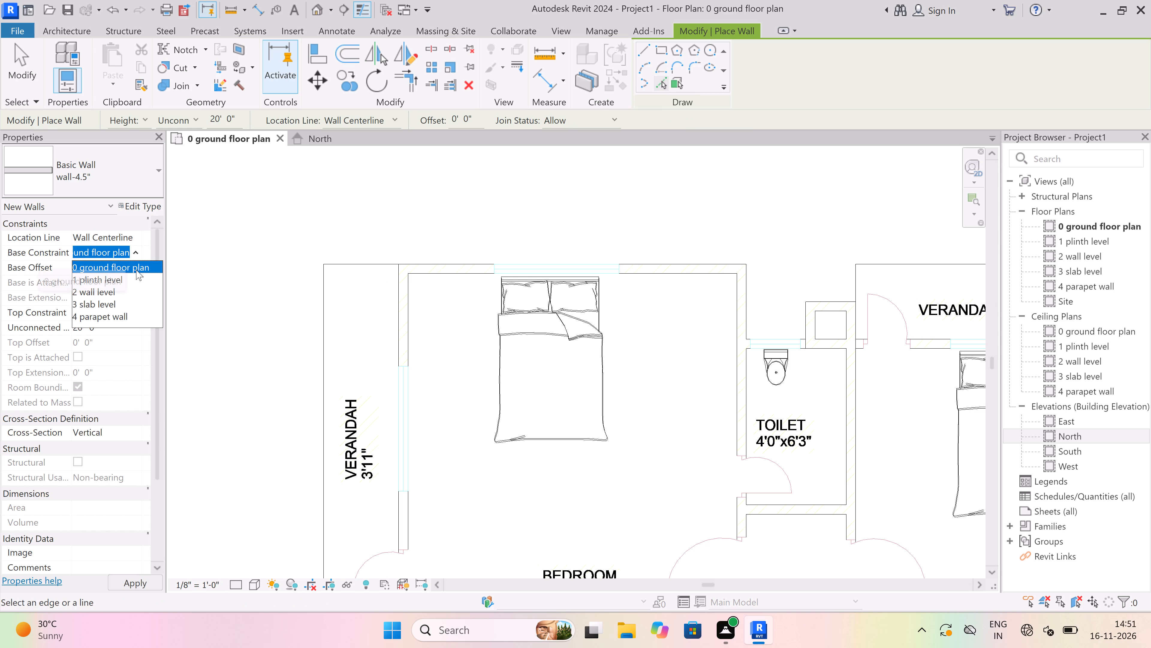
left_click(131, 280)
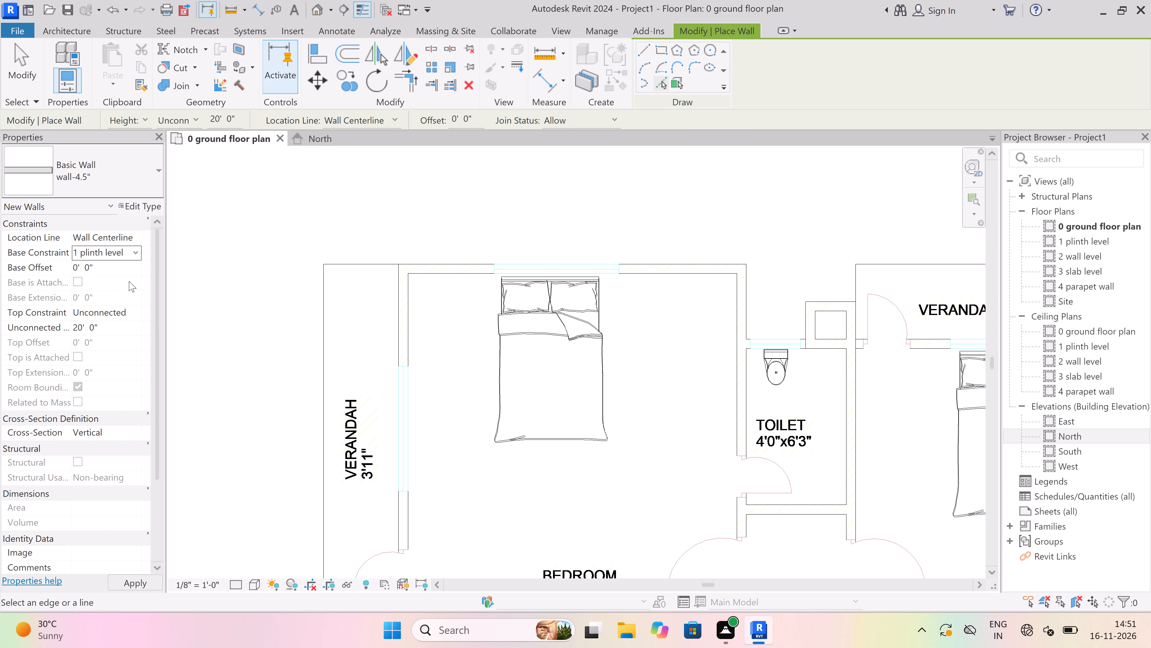
left_click(127, 310)
left_click(135, 313)
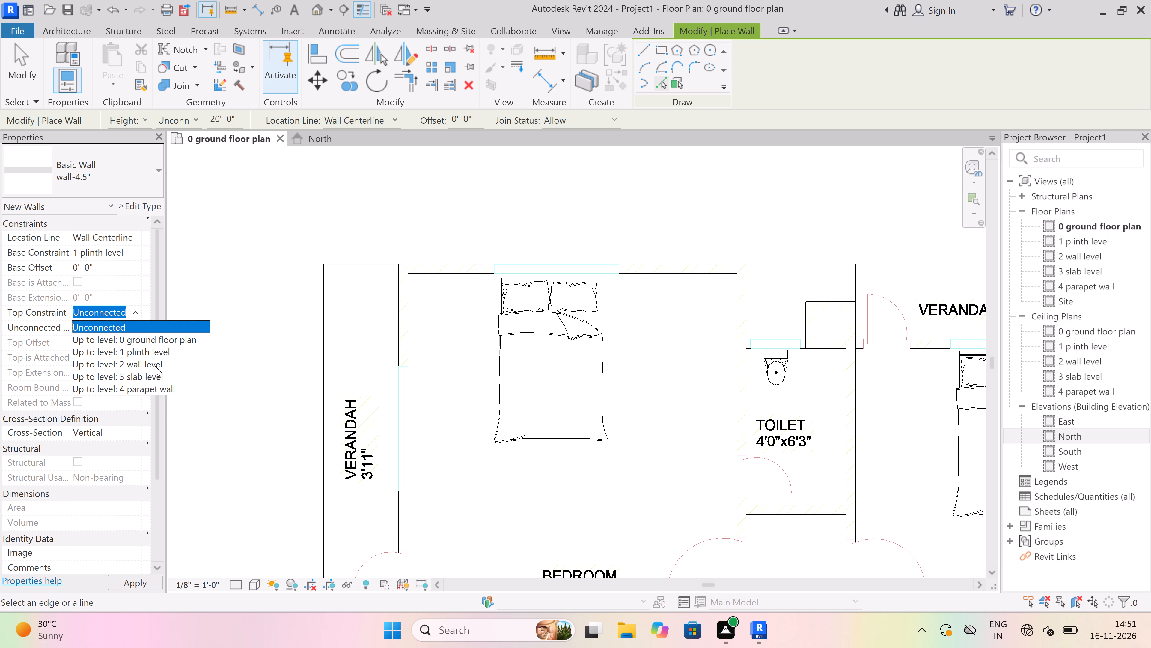
left_click(156, 364)
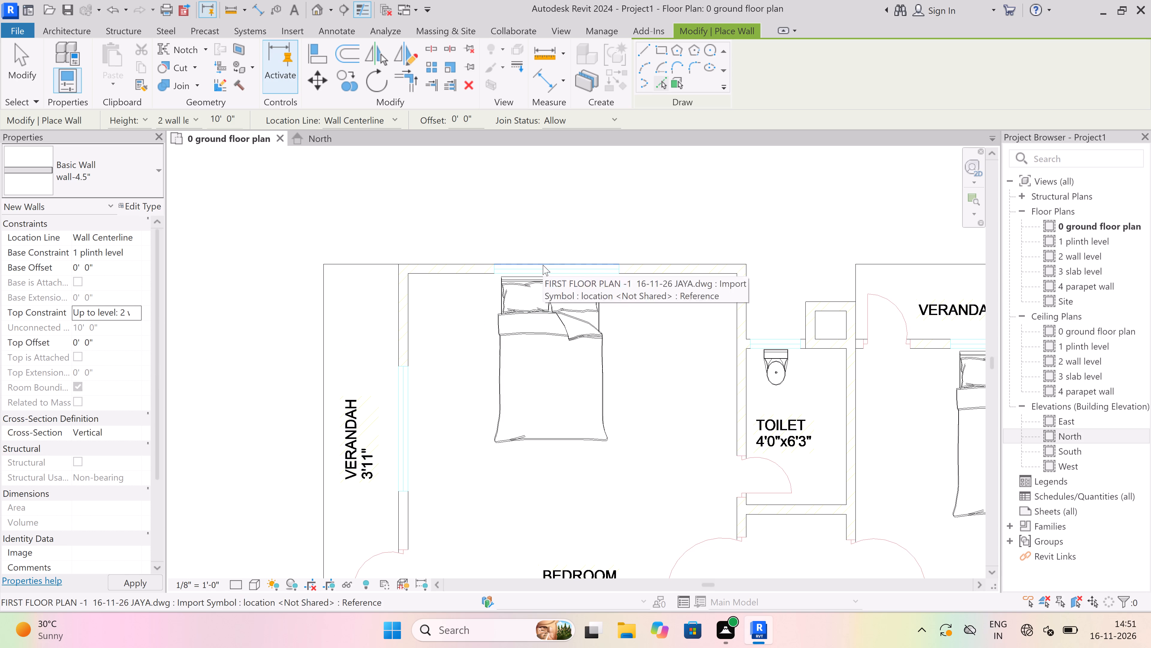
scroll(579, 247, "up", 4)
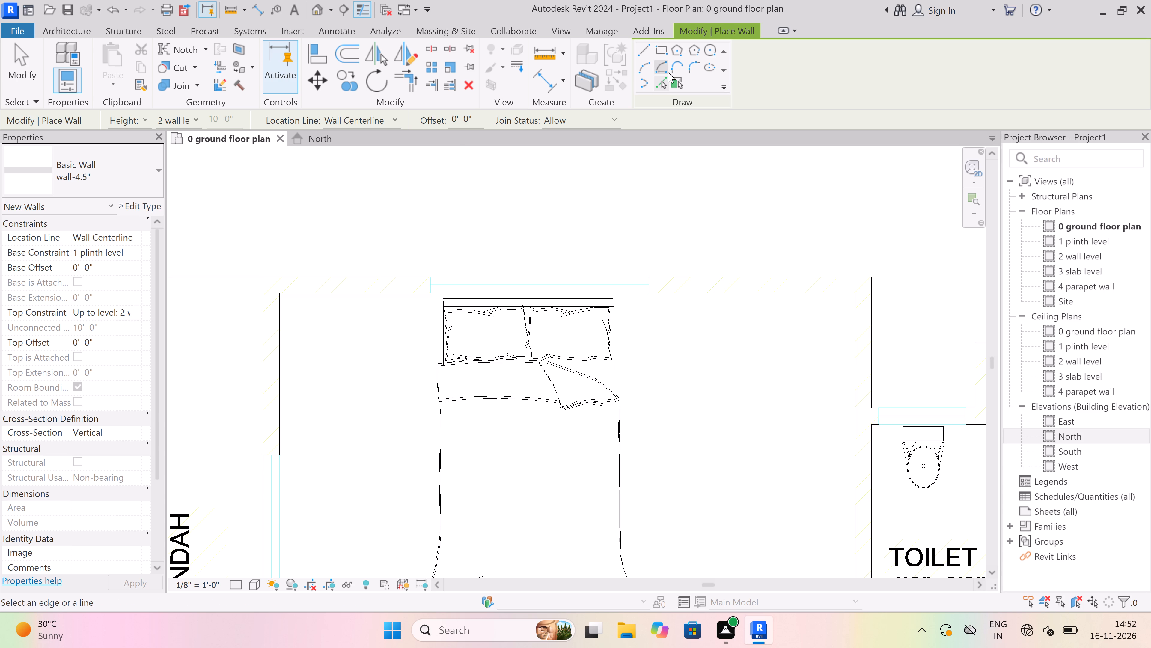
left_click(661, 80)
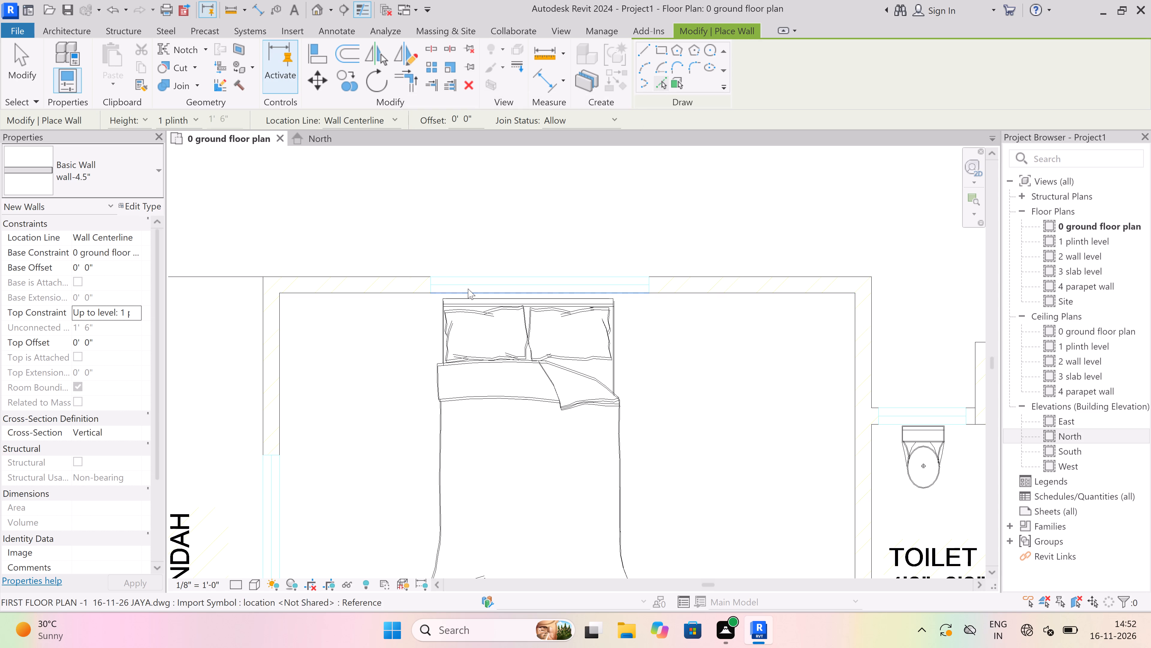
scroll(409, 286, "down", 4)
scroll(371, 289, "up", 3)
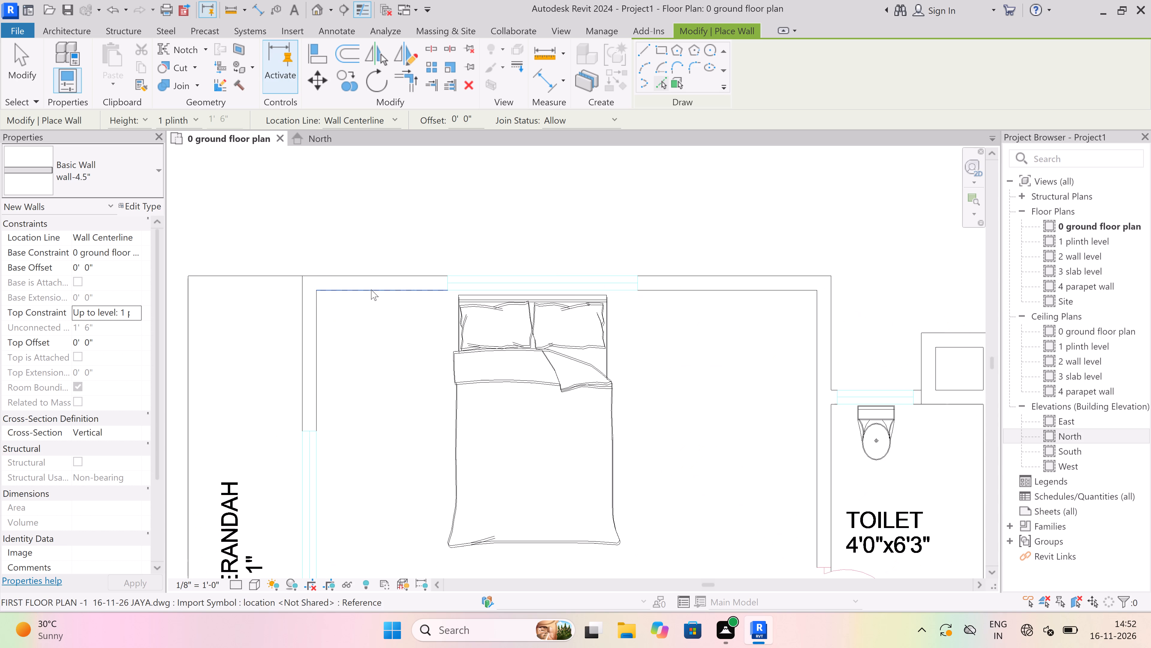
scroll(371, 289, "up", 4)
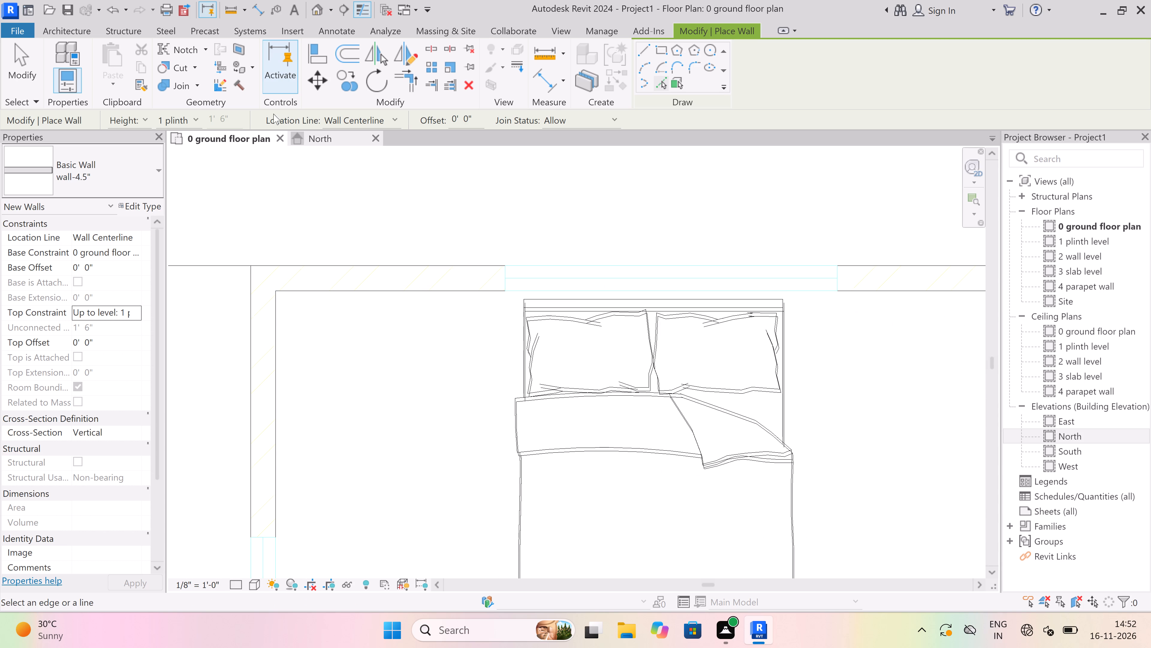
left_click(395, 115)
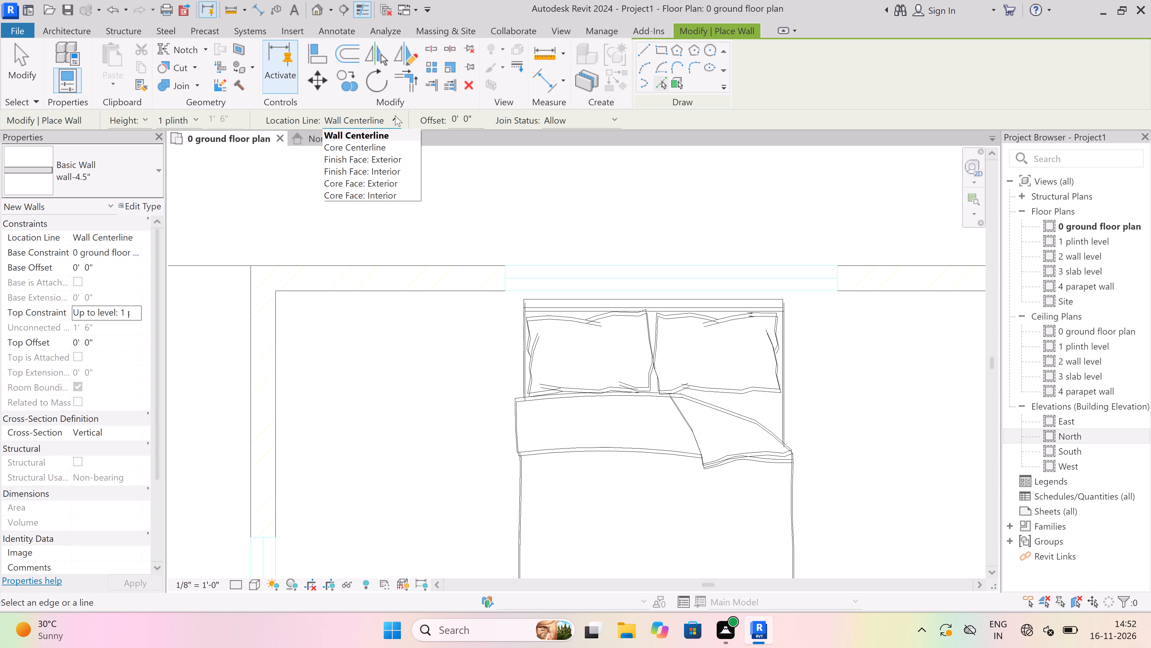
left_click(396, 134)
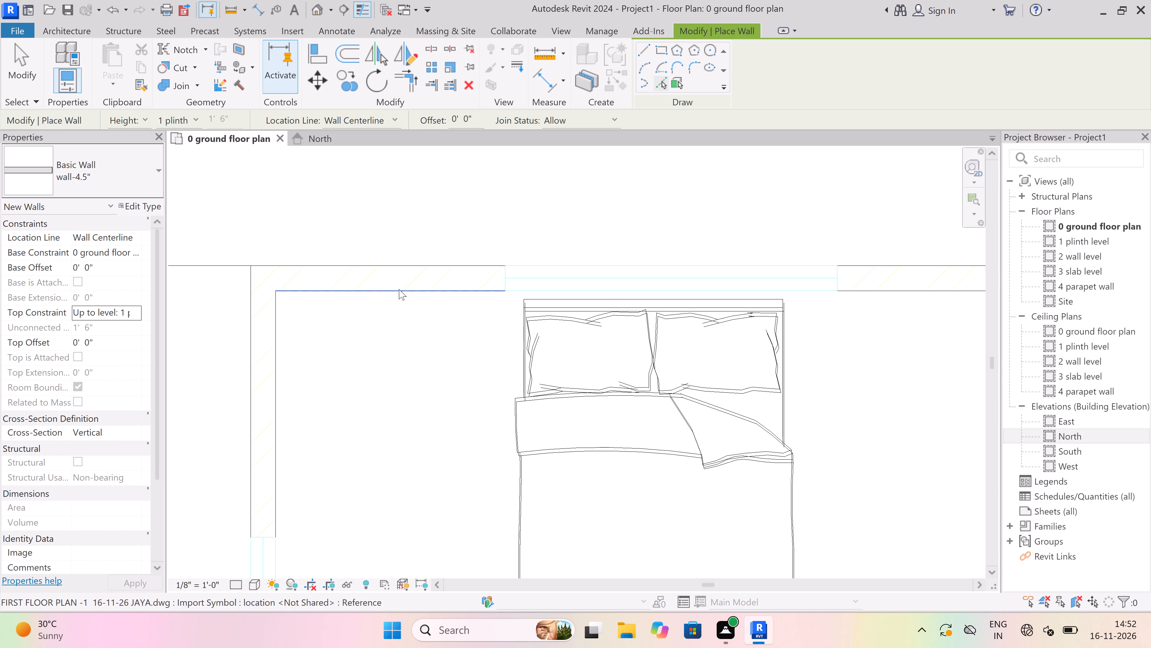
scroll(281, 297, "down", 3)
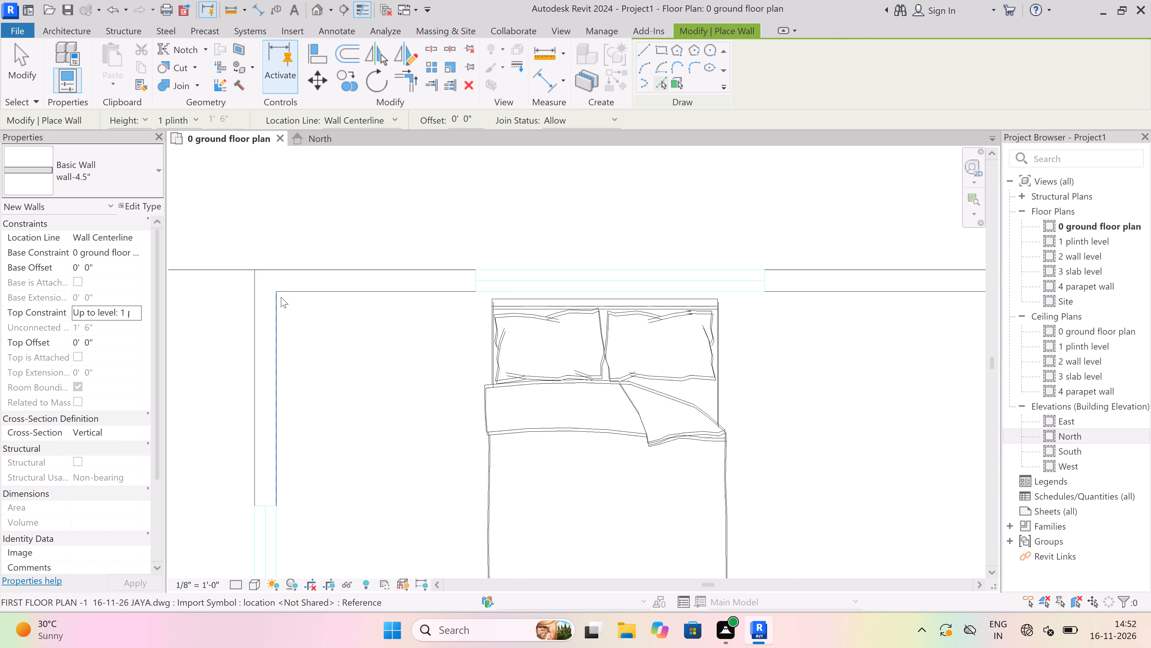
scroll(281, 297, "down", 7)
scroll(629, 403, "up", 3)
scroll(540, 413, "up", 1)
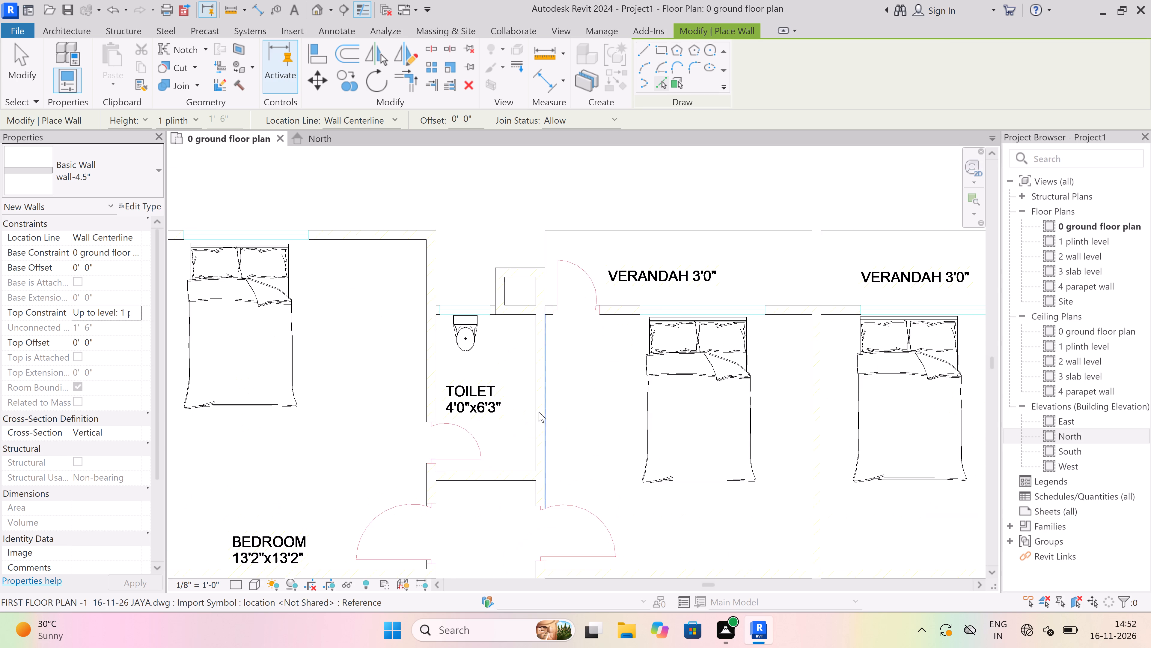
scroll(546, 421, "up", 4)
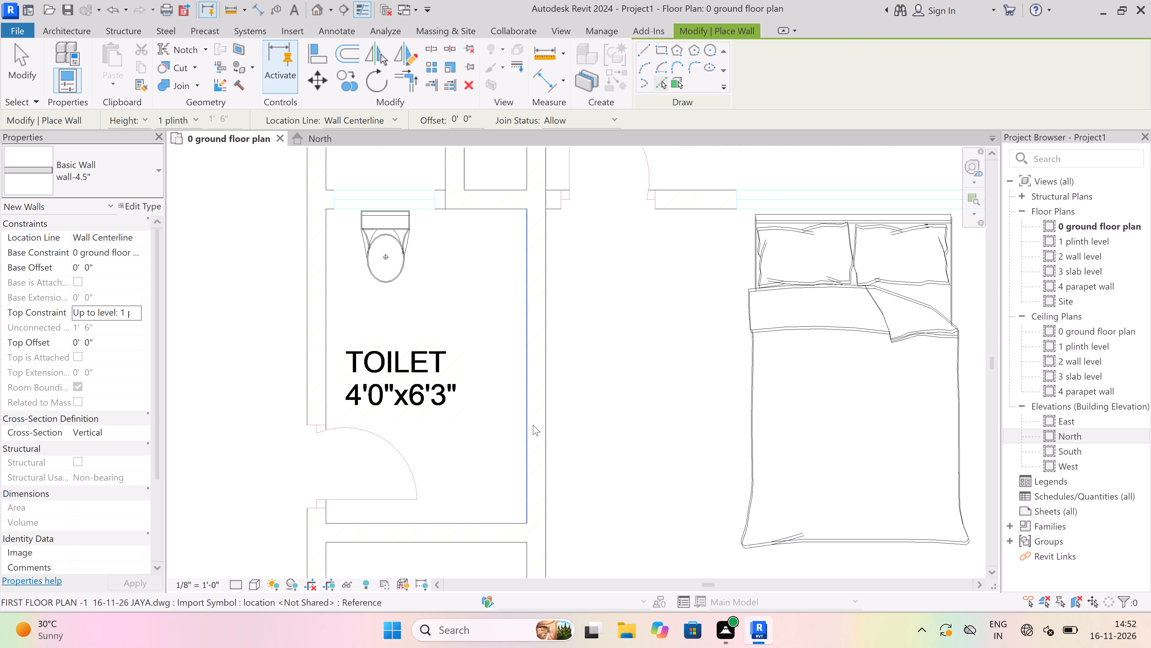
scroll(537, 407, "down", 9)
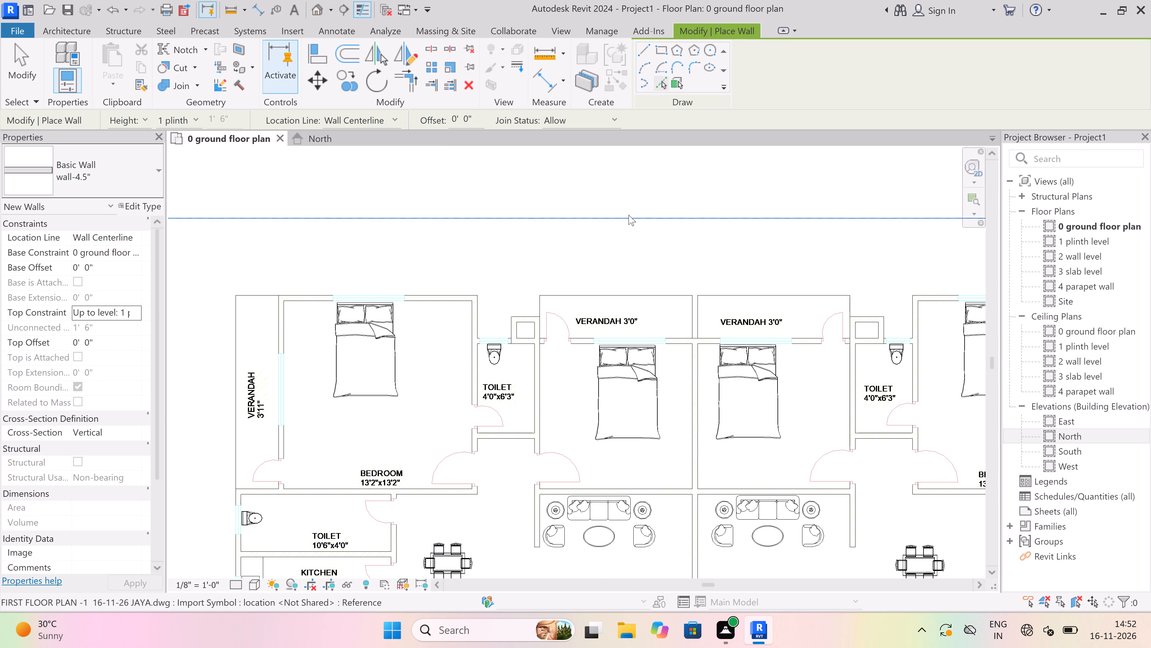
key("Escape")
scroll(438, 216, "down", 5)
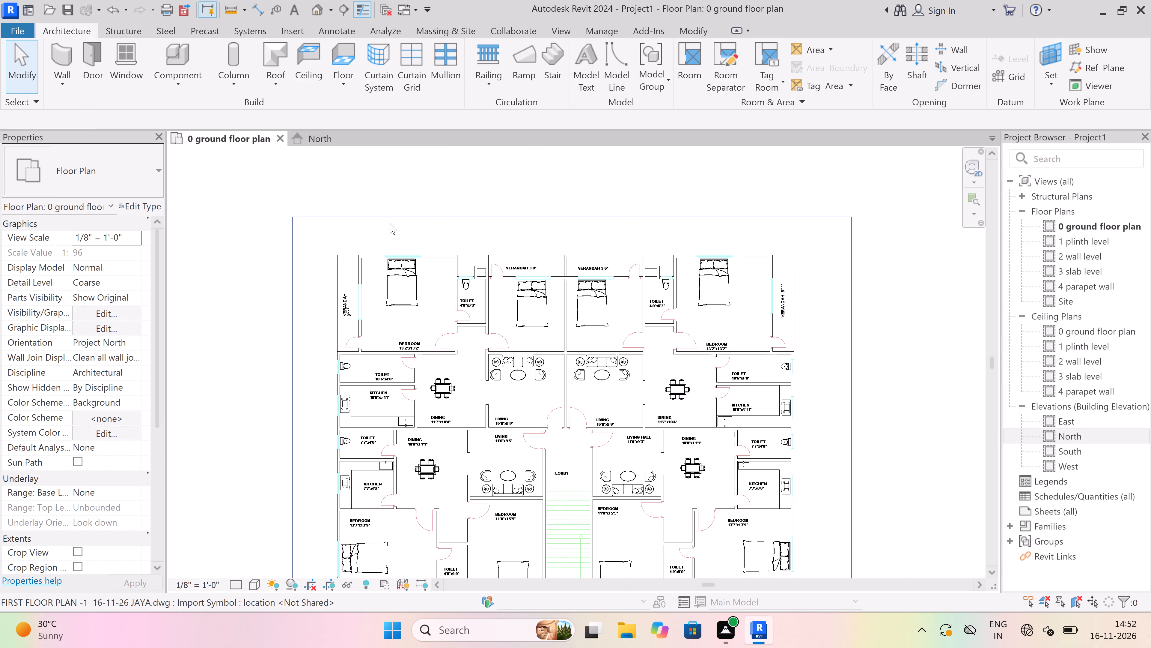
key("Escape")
Draw a wall-4.5" architectural wall by centerline along the 13'2"x13'2" bedroom's upper wall, from the verandah-side corner to the toilet-side corner, and end the chain.
scroll(341, 216, "up", 5)
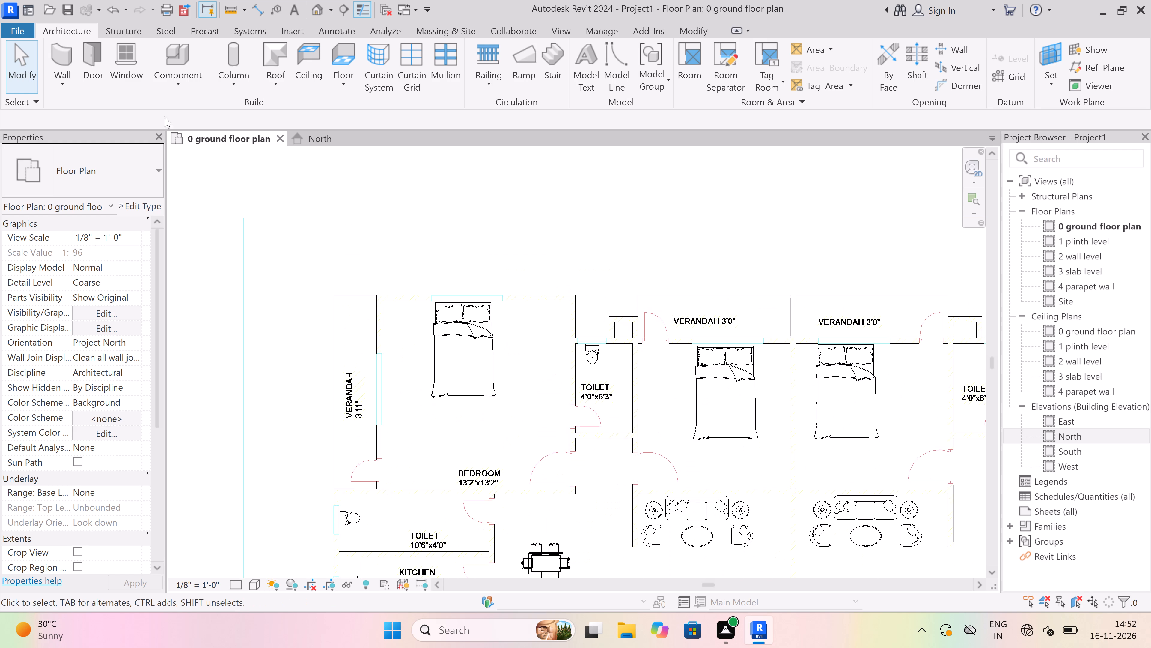
left_click(60, 70)
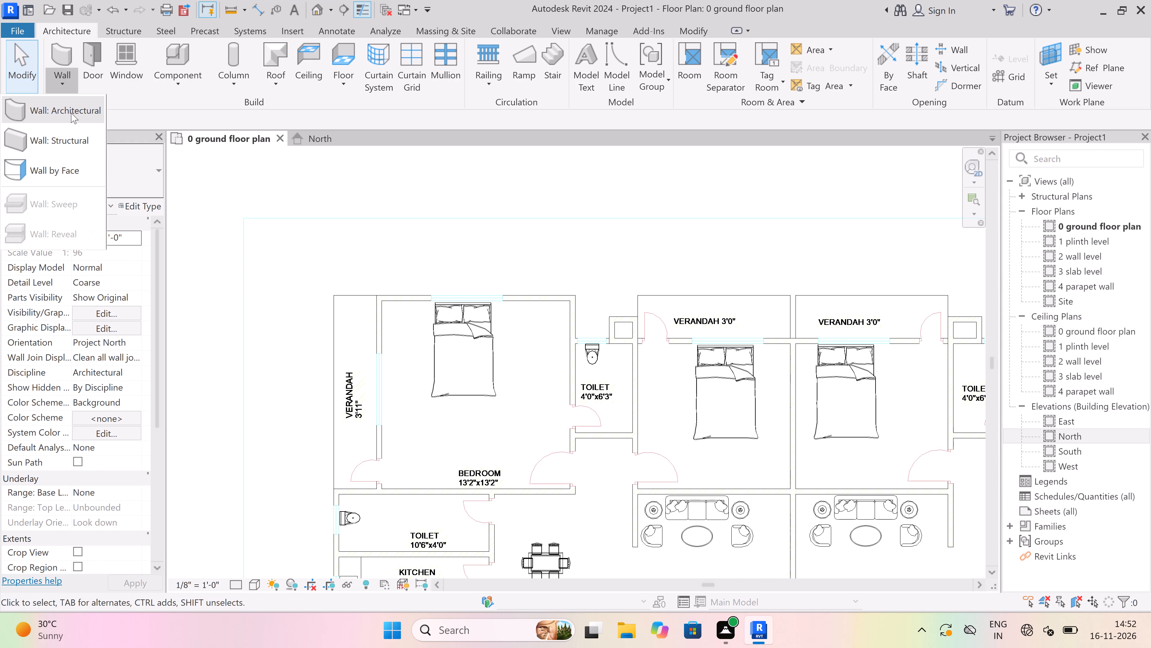
left_click(73, 107)
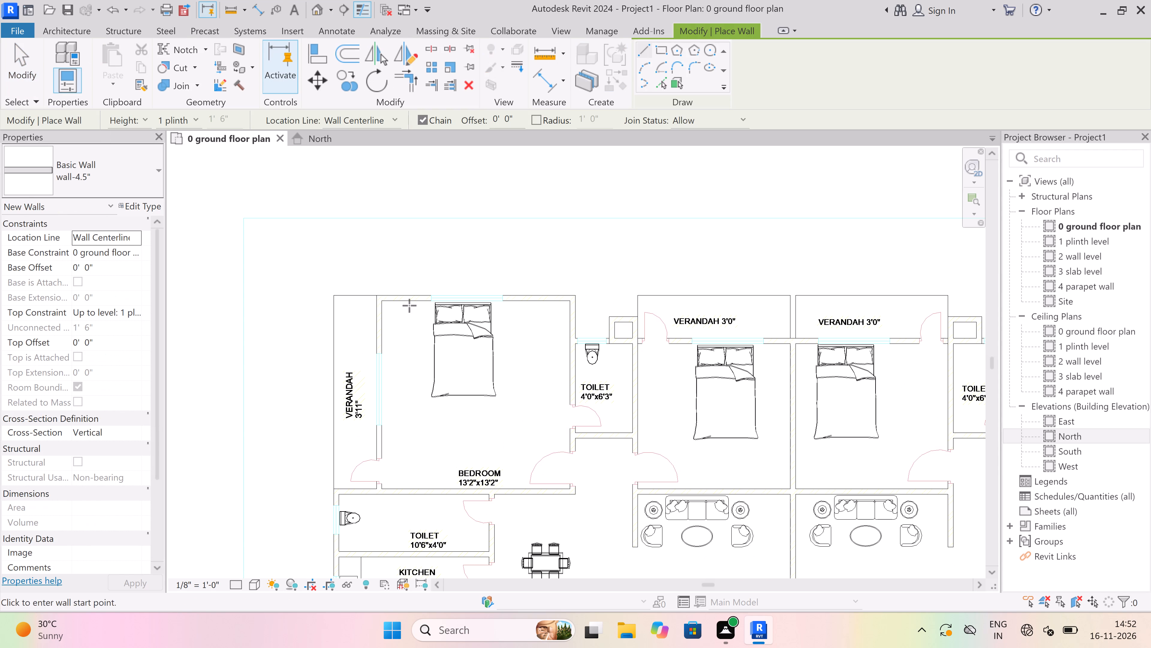
scroll(360, 290, "up", 4)
scroll(412, 301, "up", 8)
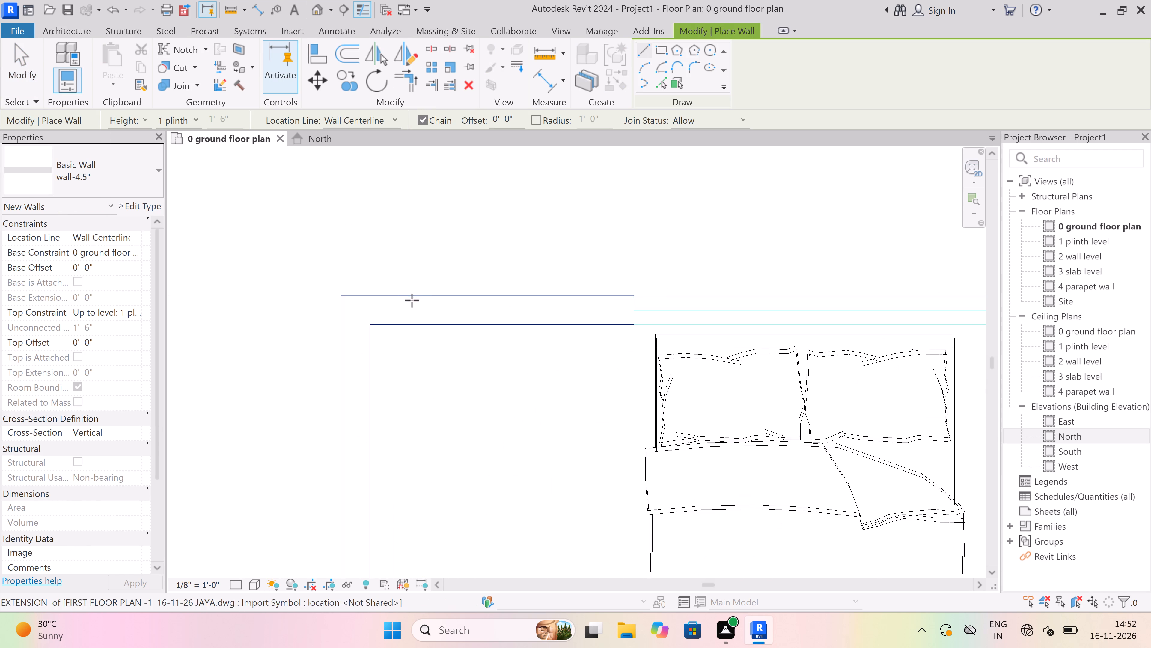
scroll(412, 300, "up", 3)
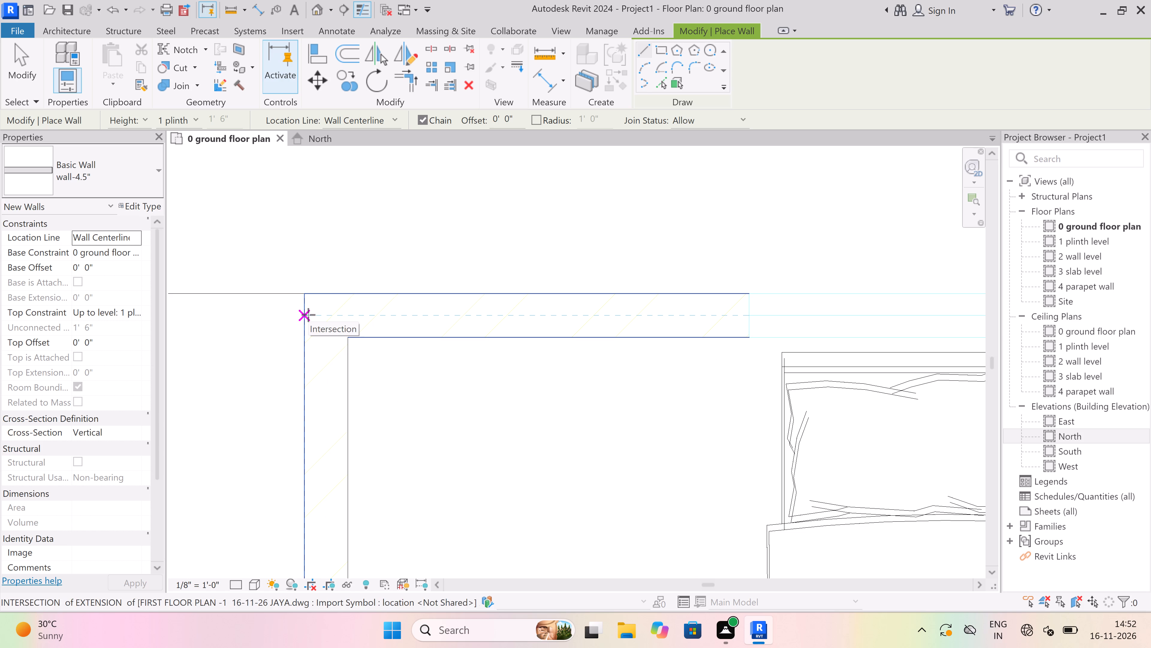
left_click_drag(308, 315, 326, 314)
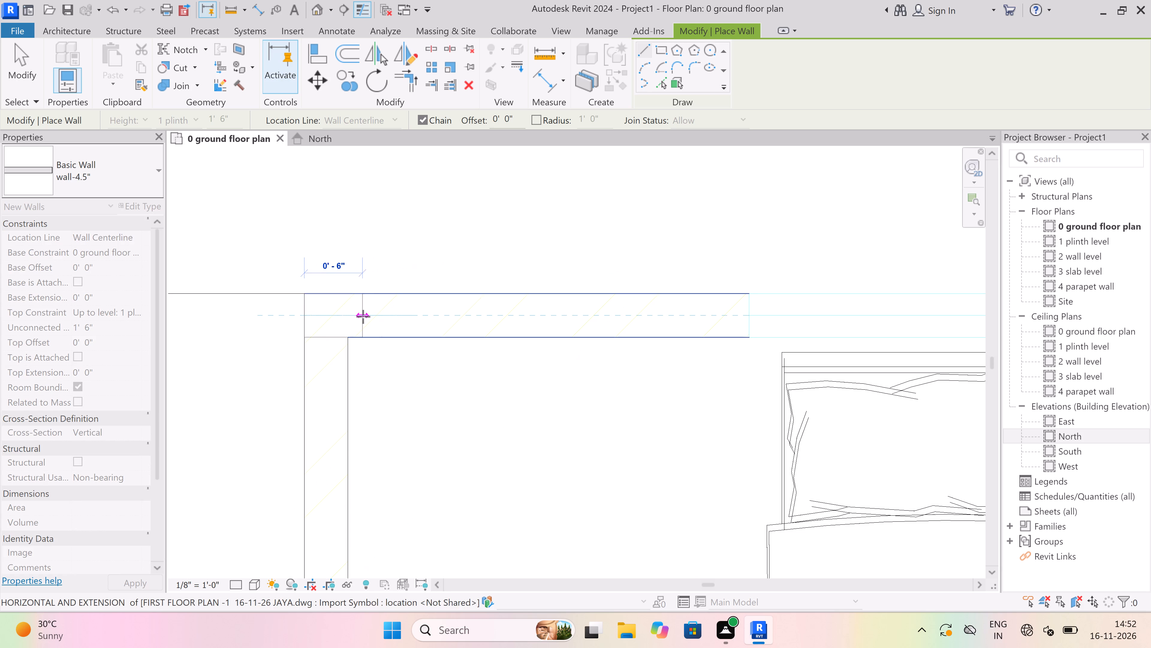
scroll(363, 316, "down", 10)
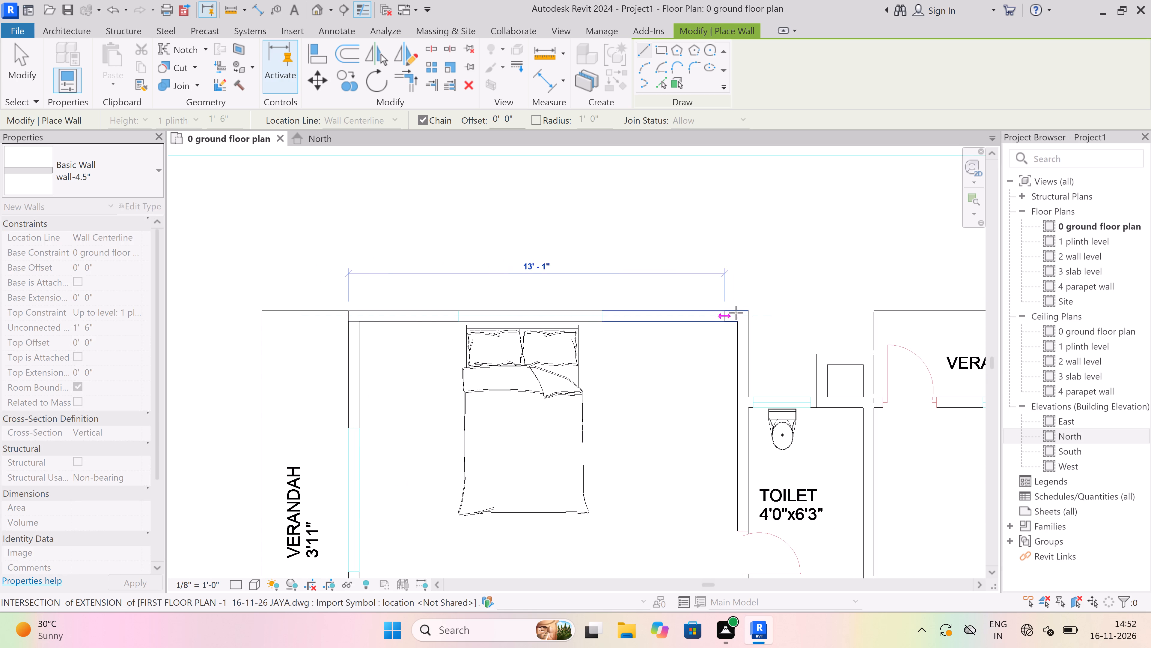
scroll(737, 313, "up", 4)
scroll(467, 308, "down", 11)
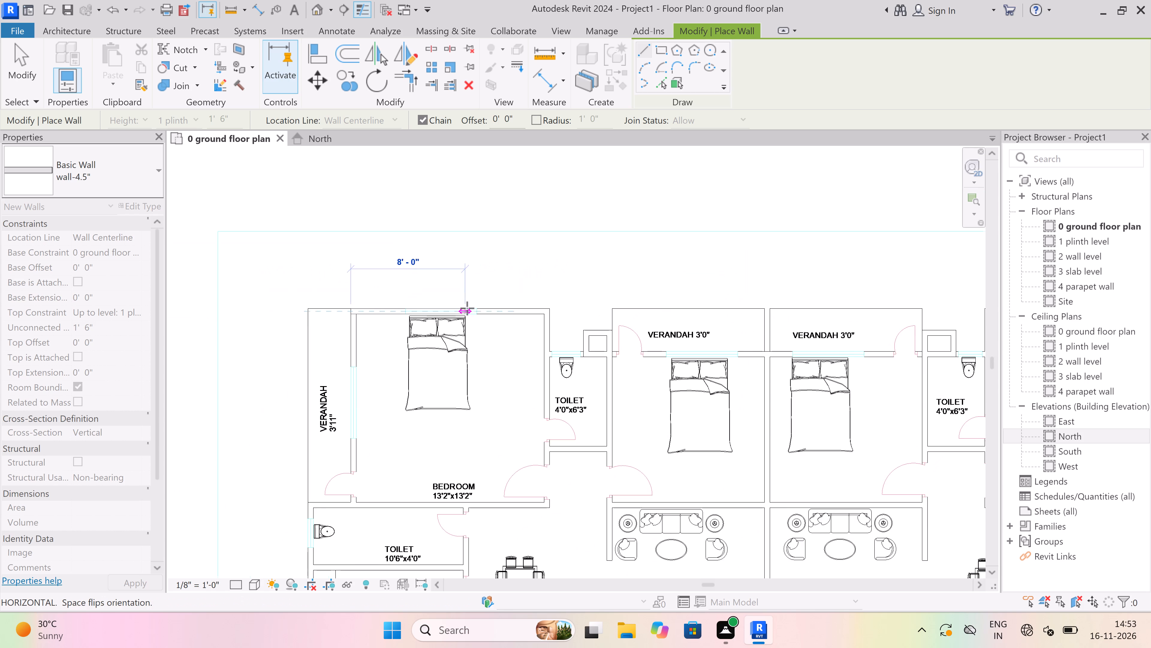
scroll(545, 313, "up", 4)
scroll(492, 304, "up", 4)
scroll(532, 312, "up", 5)
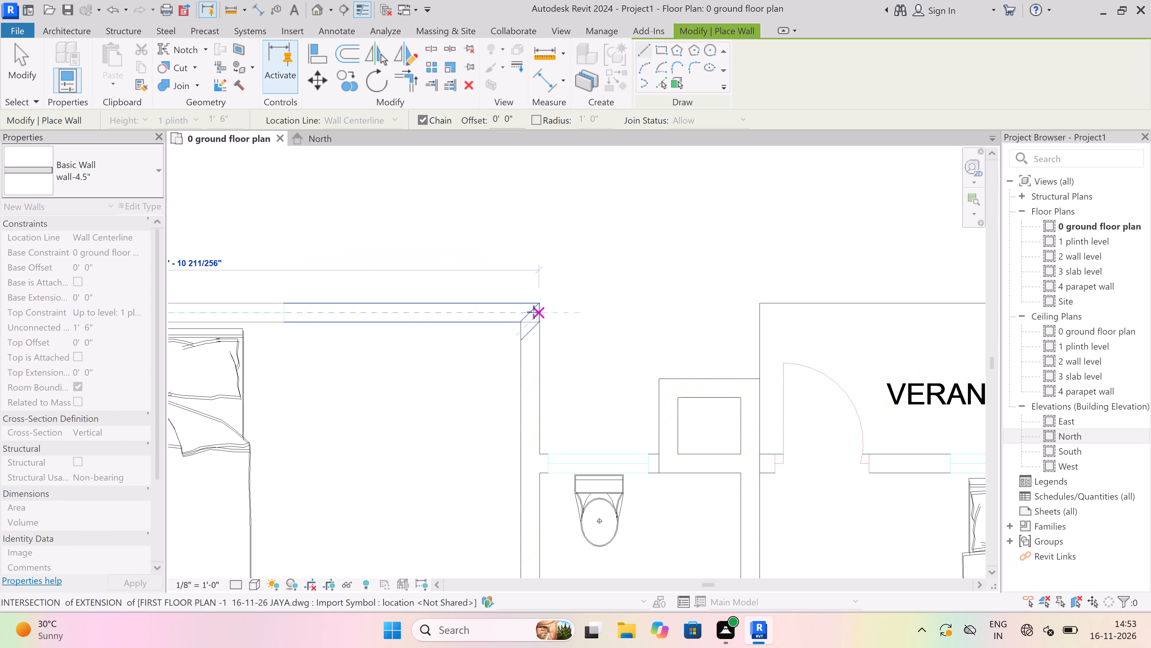
scroll(534, 312, "up", 11)
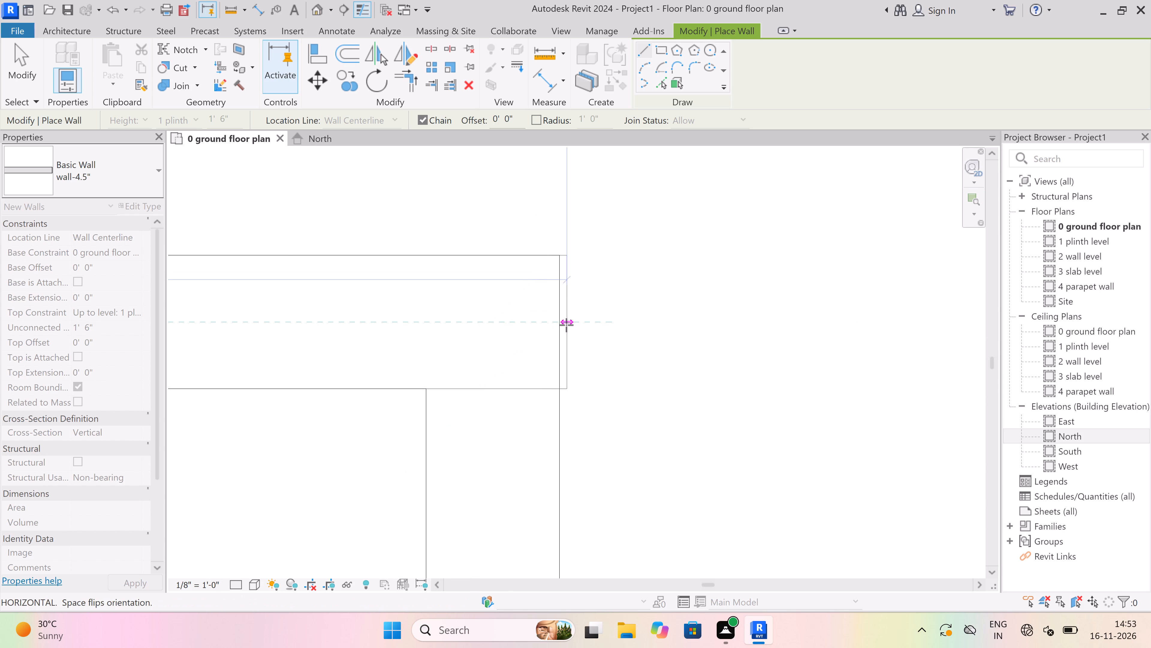
left_click(561, 320)
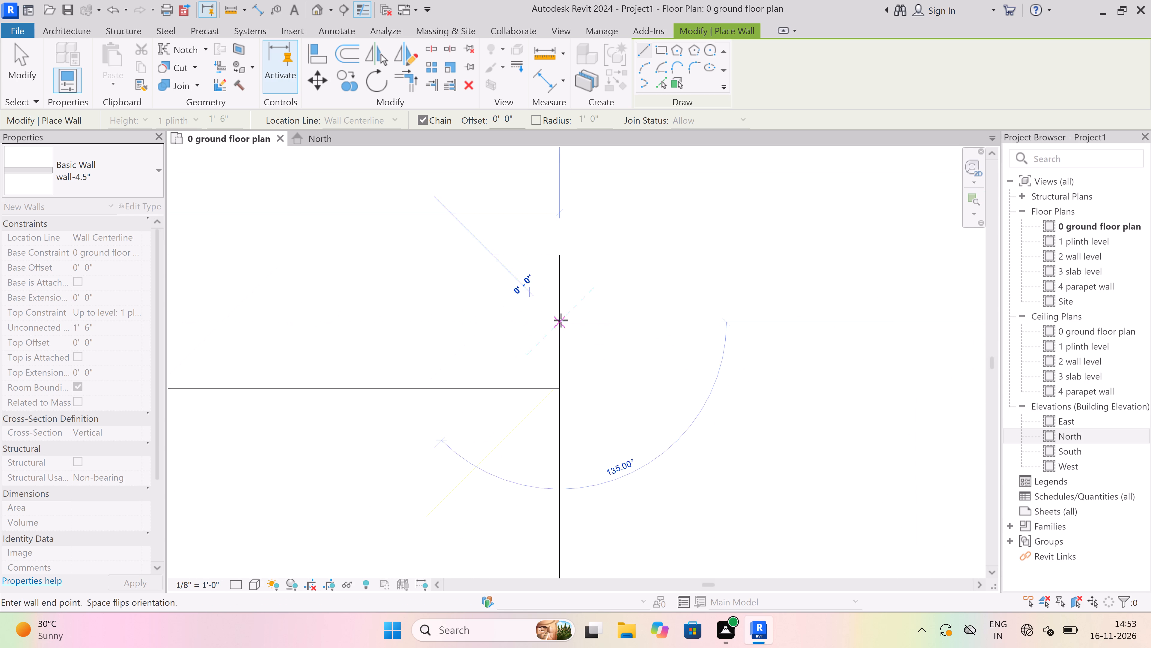
scroll(560, 253, "down", 15)
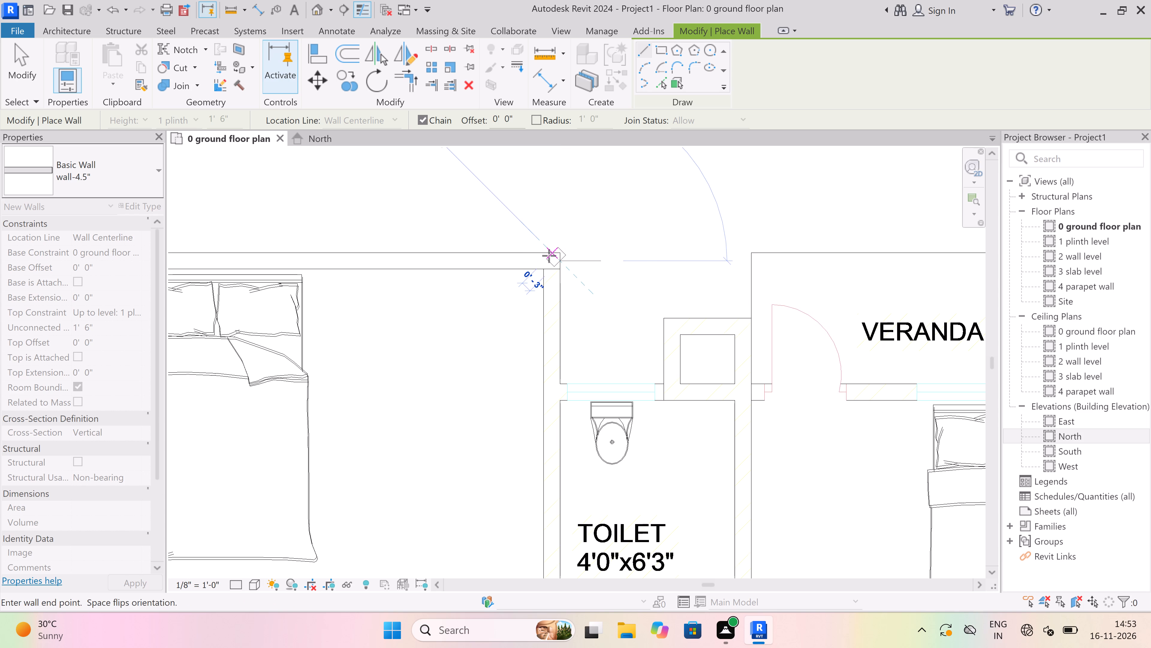
scroll(552, 246, "down", 3)
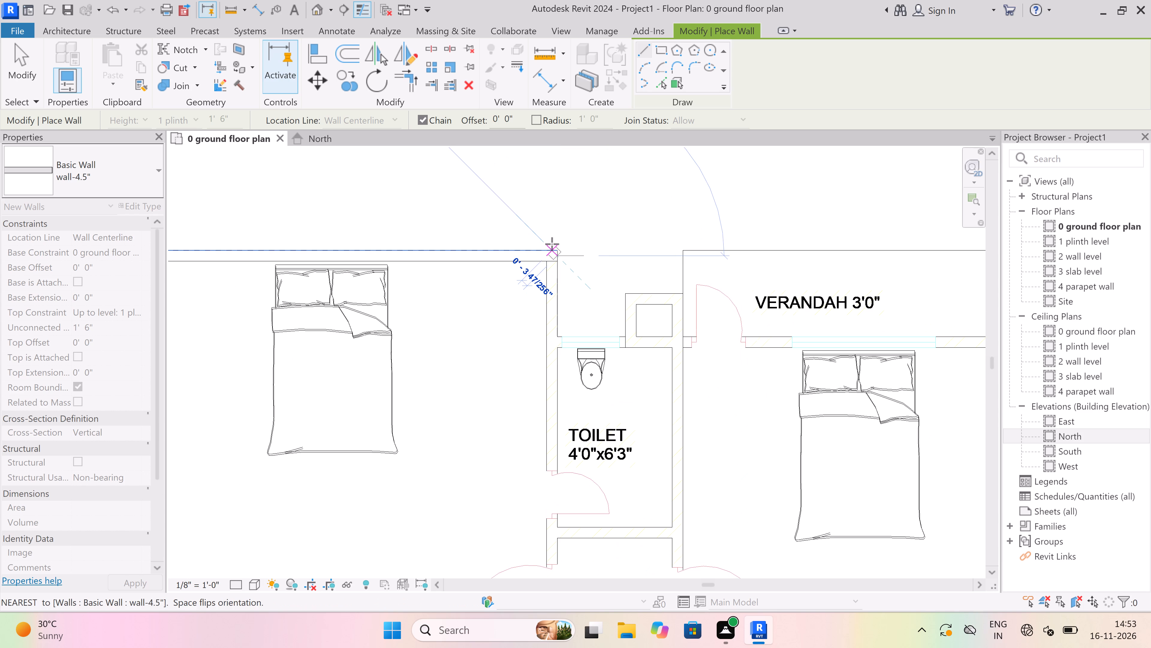
scroll(552, 244, "down", 2)
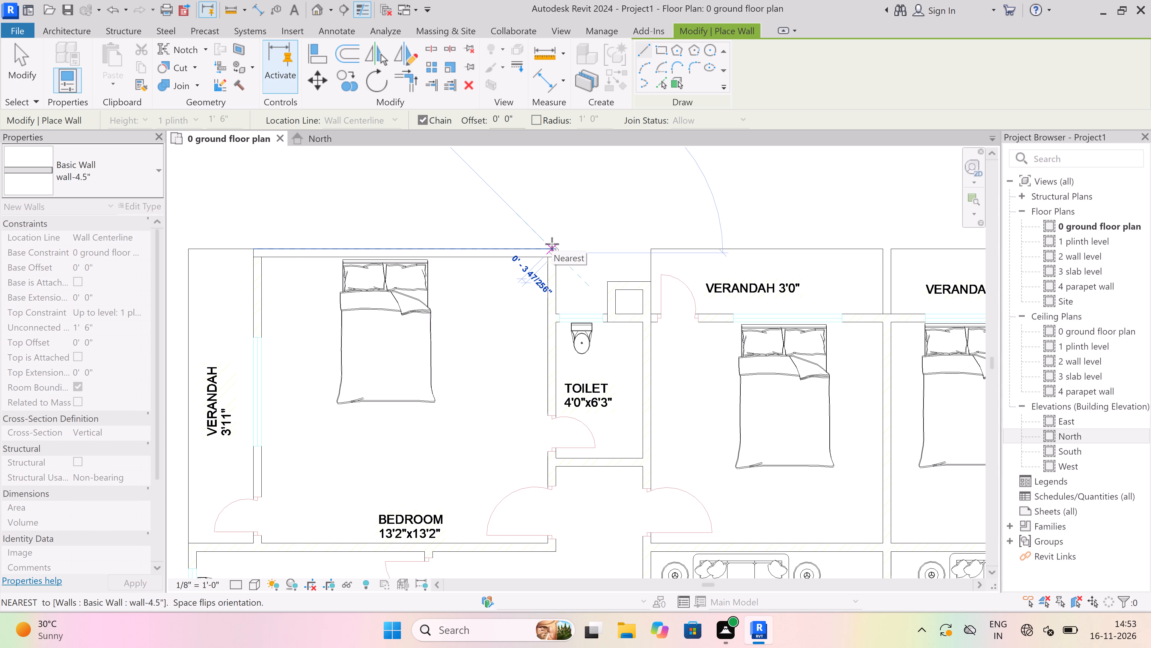
scroll(552, 244, "down", 6)
scroll(549, 265, "up", 4)
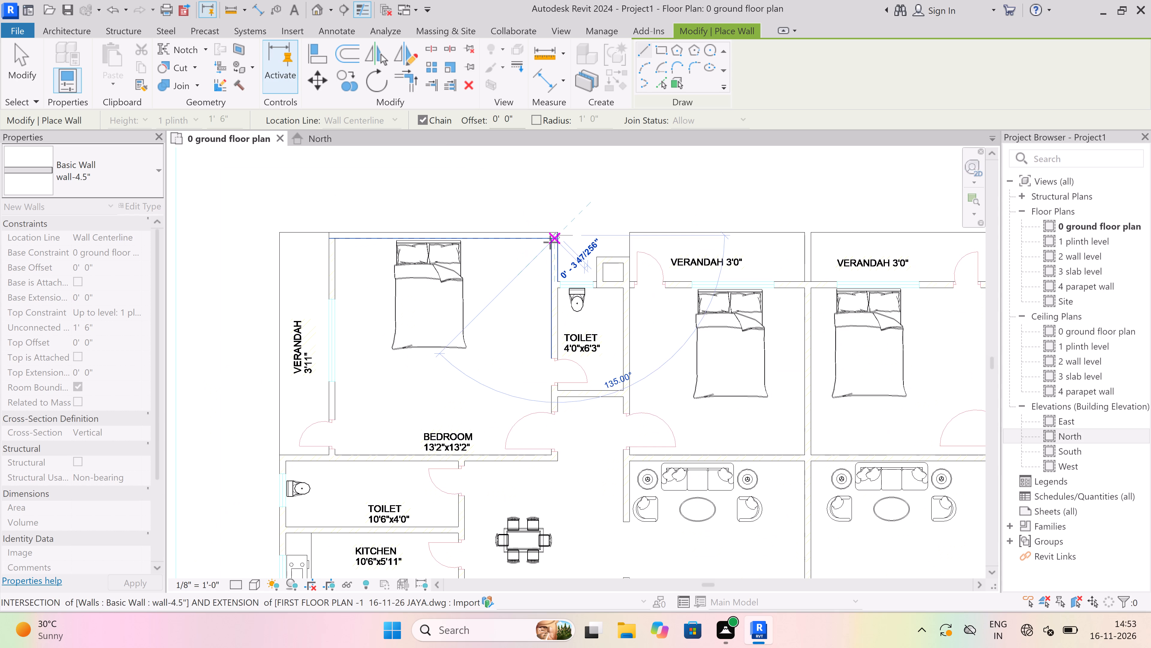
key("Escape")
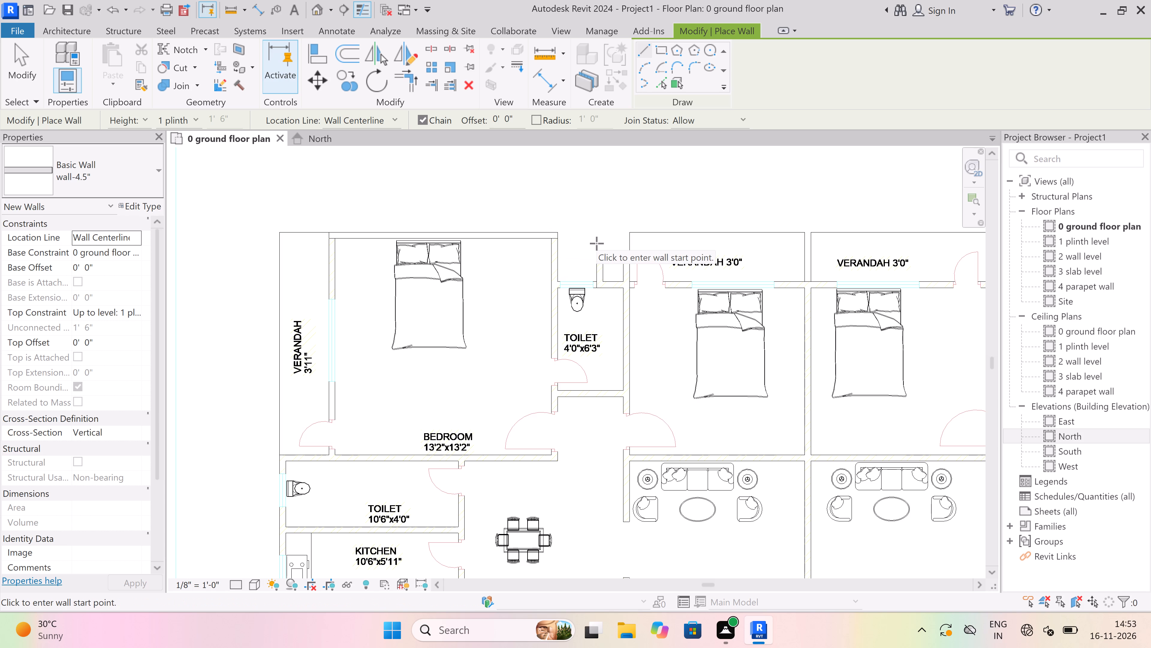
scroll(596, 243, "up", 2)
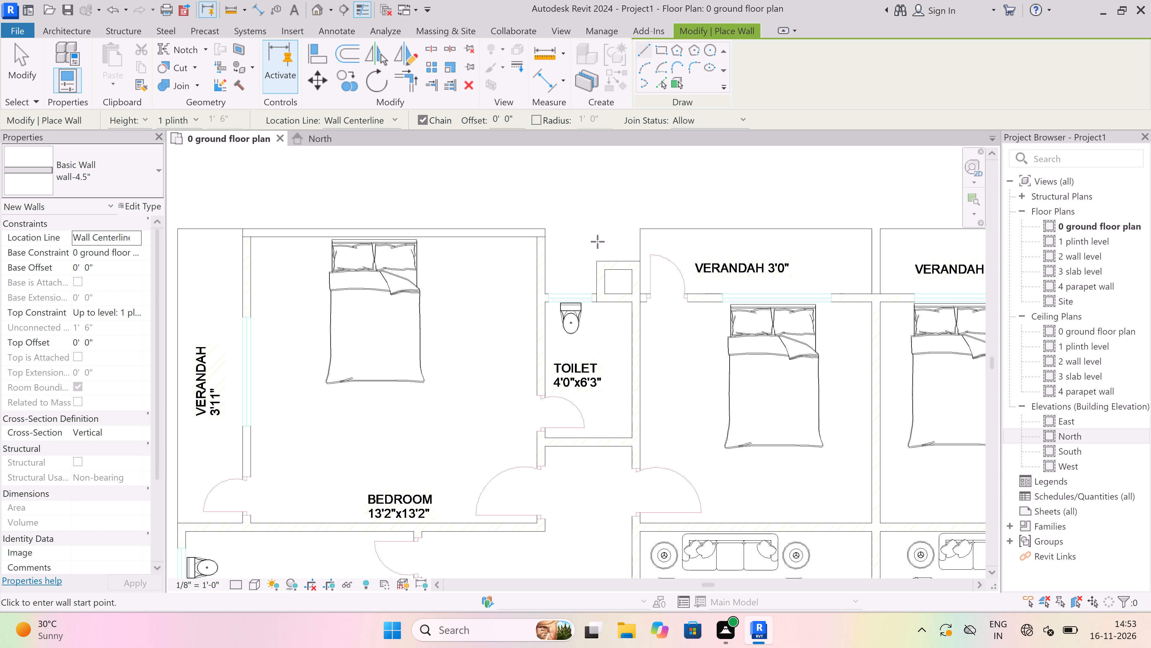
Draw a wall-4.5" wall by centerline along the 13'2"x13'2" bedroom's toilet-side wall, from the upper corner to the lower corner, and end the chain.
scroll(630, 235, "up", 2)
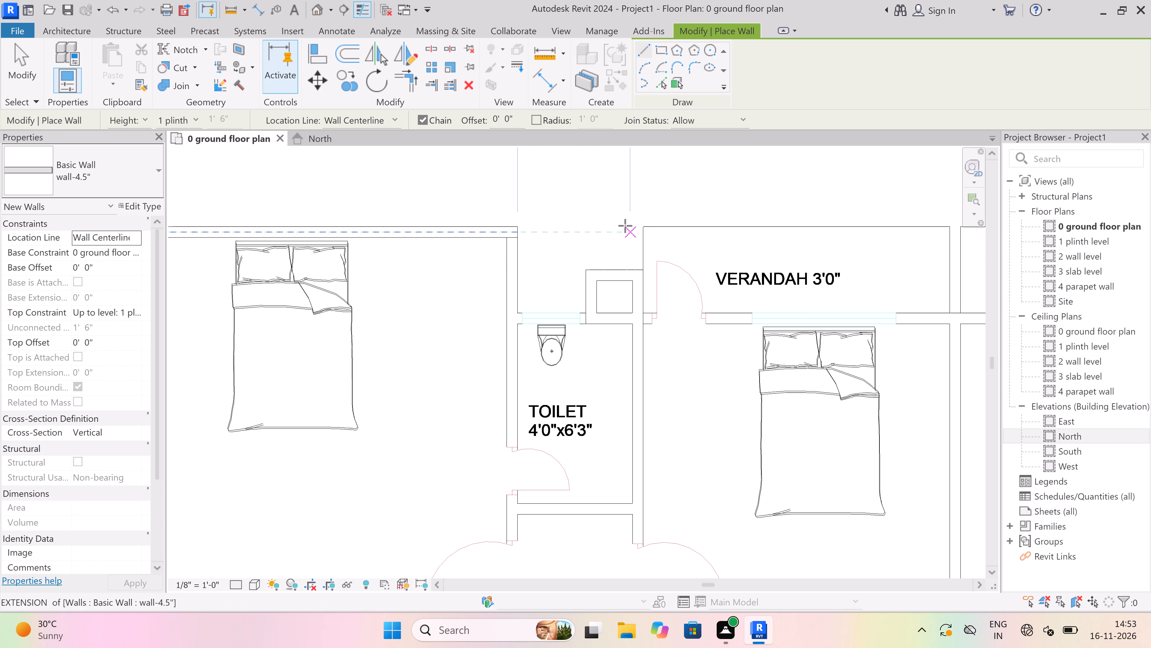
scroll(516, 248, "up", 5)
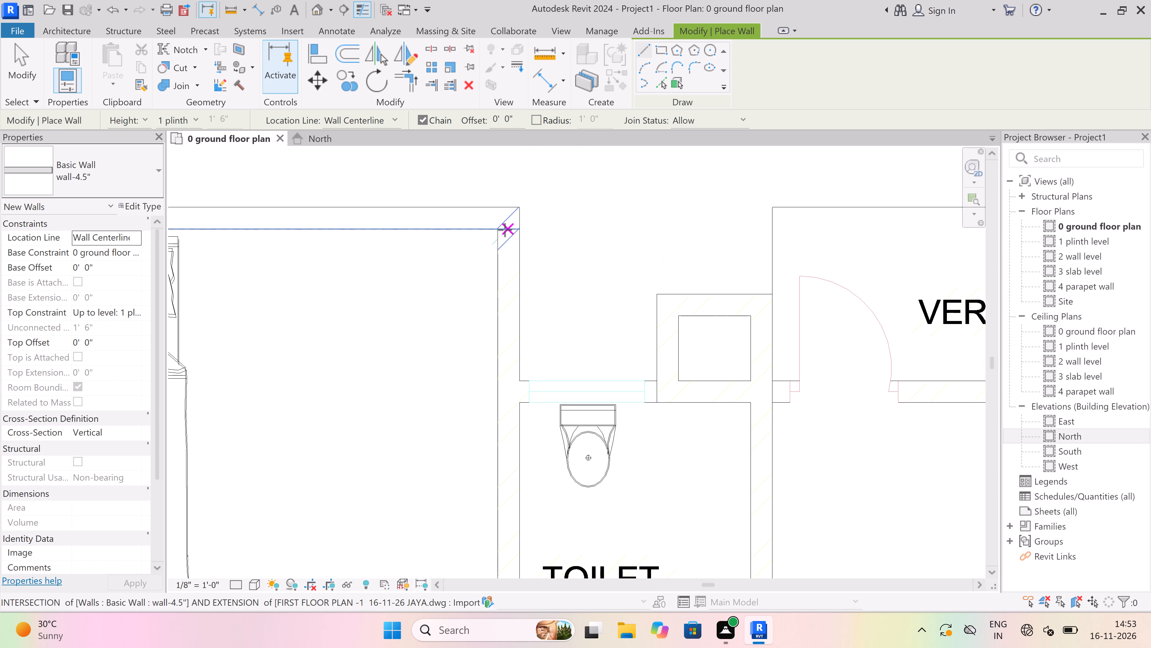
scroll(509, 228, "up", 4)
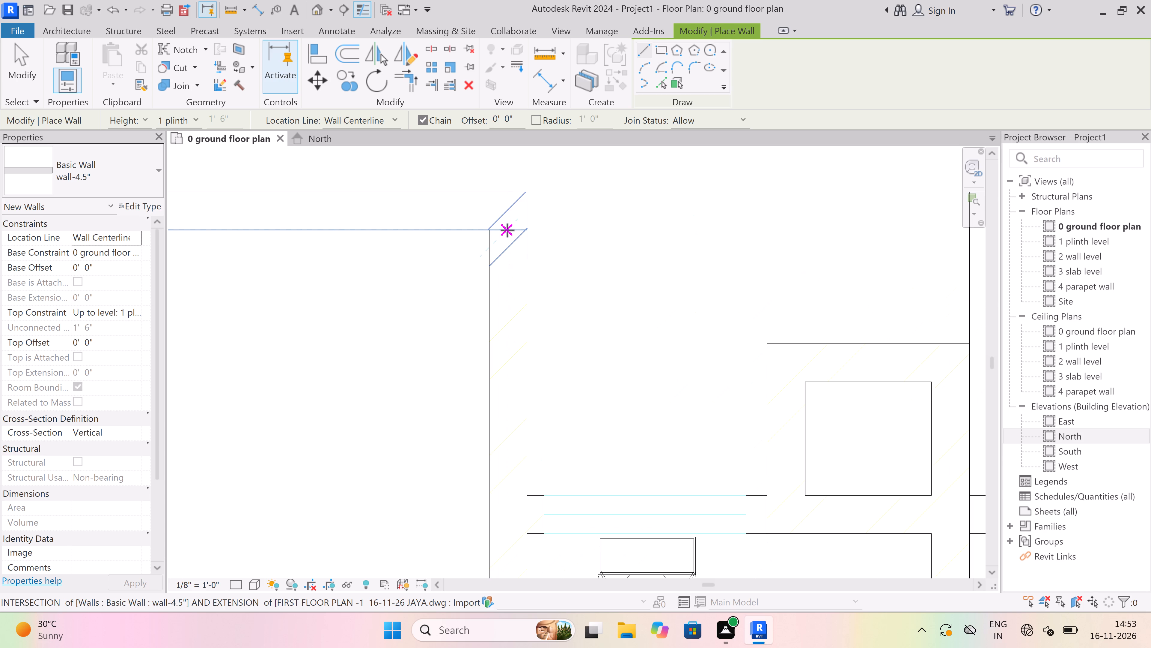
left_click(506, 230)
scroll(506, 230, "down", 5)
scroll(532, 200, "down", 4)
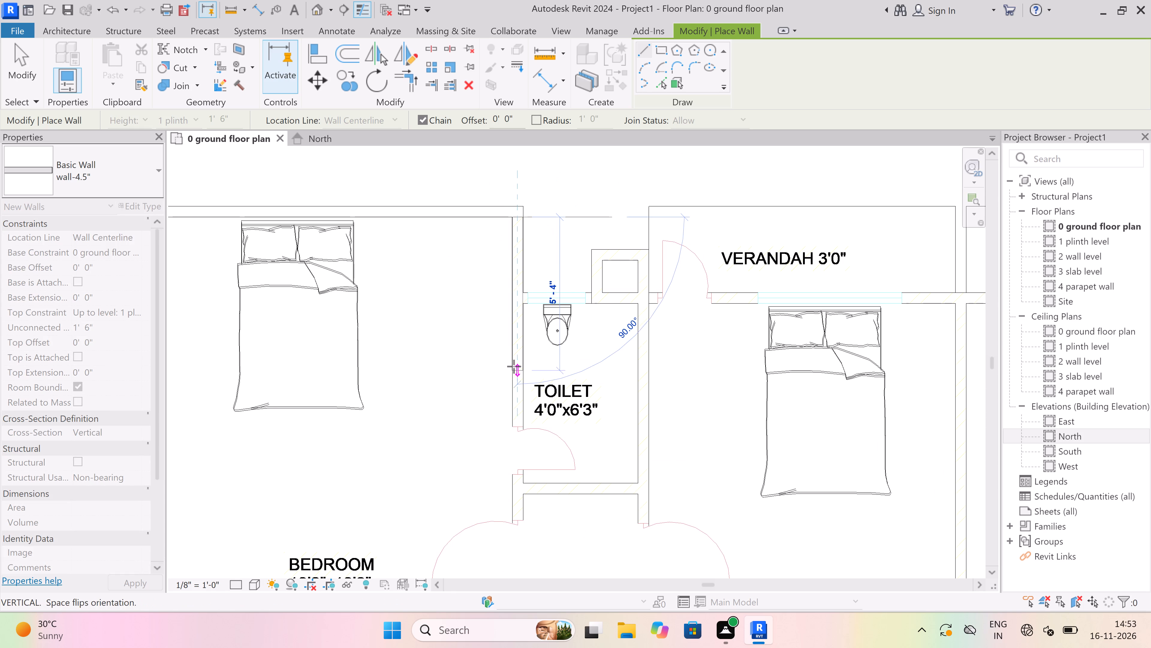
scroll(513, 349, "down", 4)
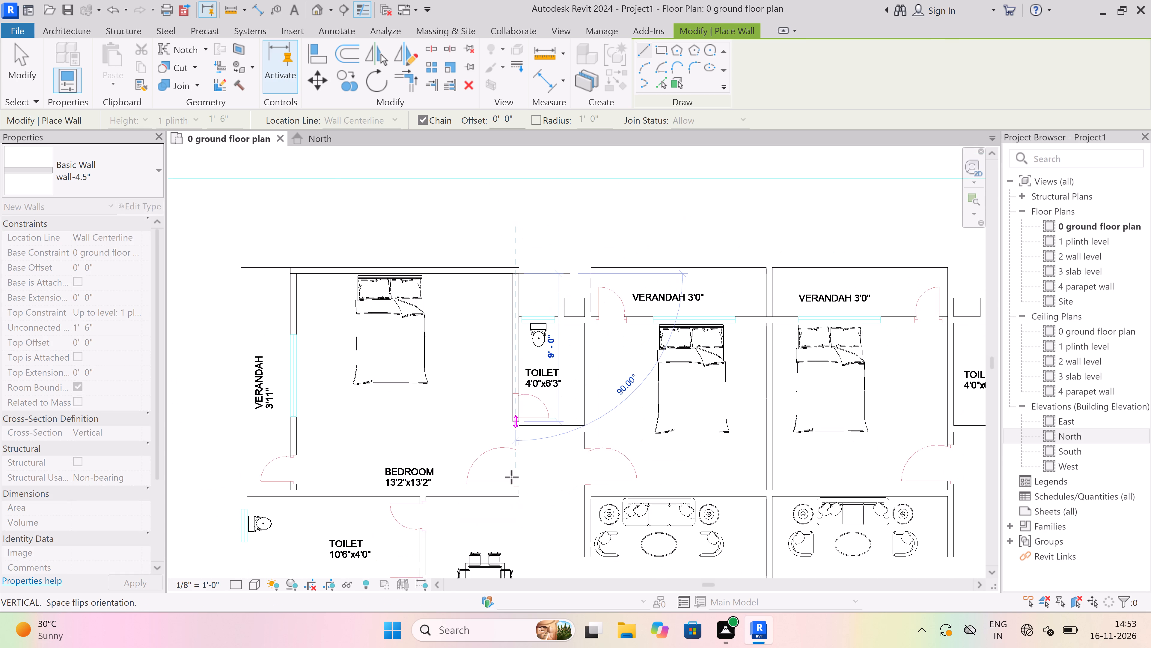
scroll(511, 477, "up", 4)
scroll(515, 522, "up", 1)
scroll(531, 247, "down", 5)
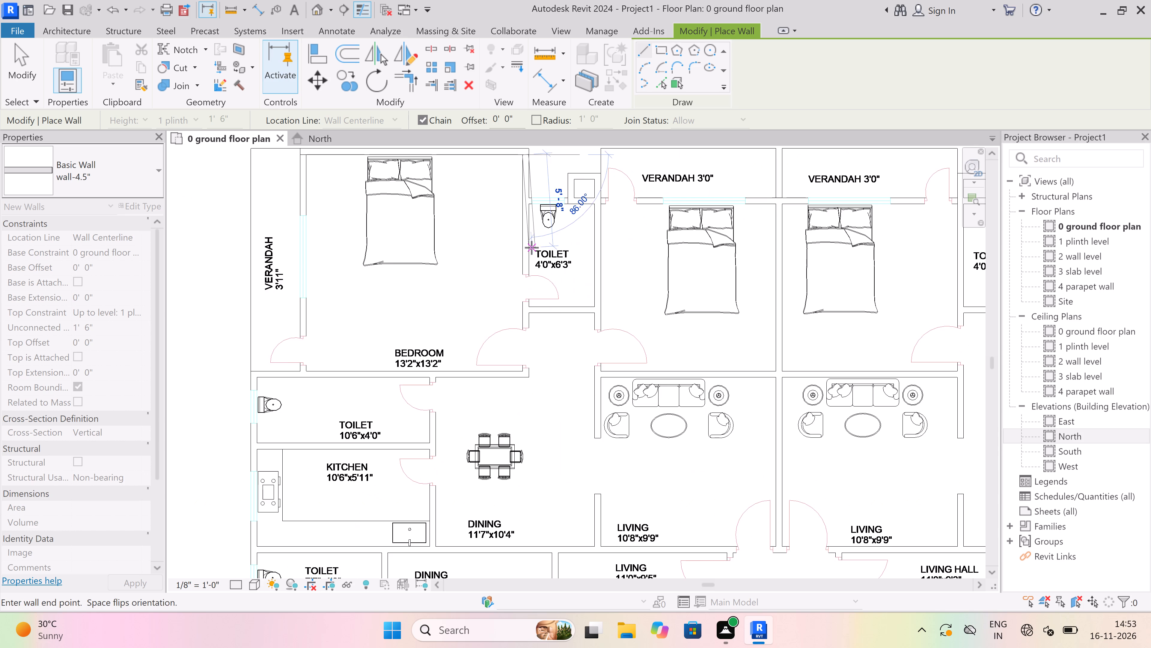
scroll(531, 249, "down", 1)
scroll(513, 338, "up", 4)
scroll(534, 367, "up", 3)
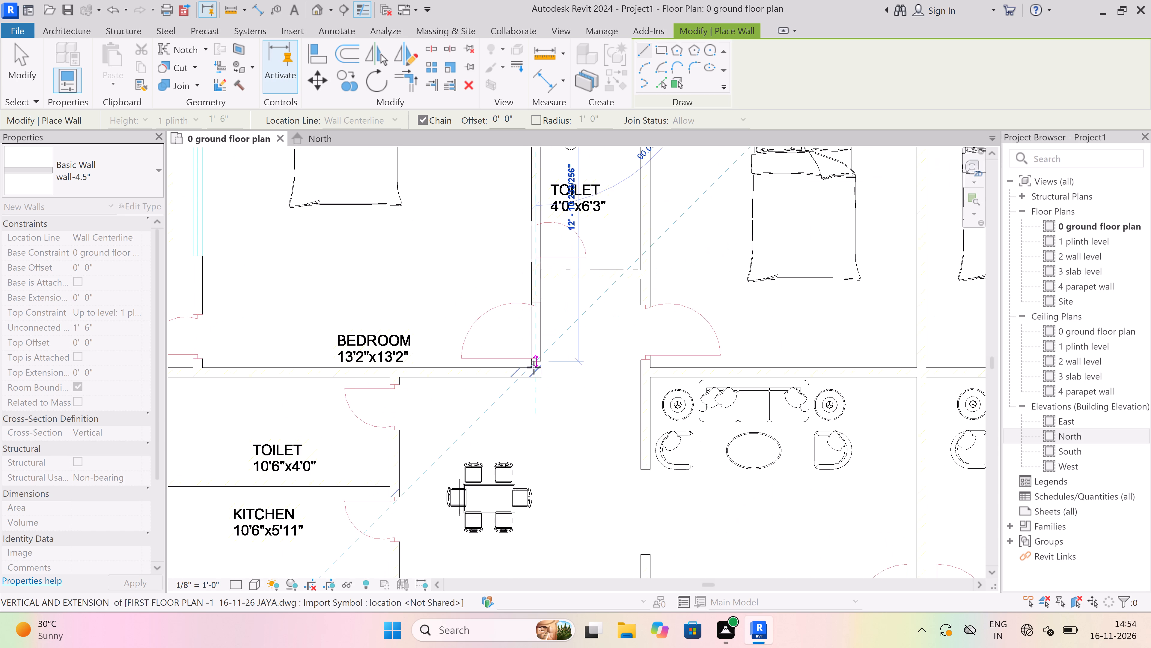
scroll(534, 367, "up", 9)
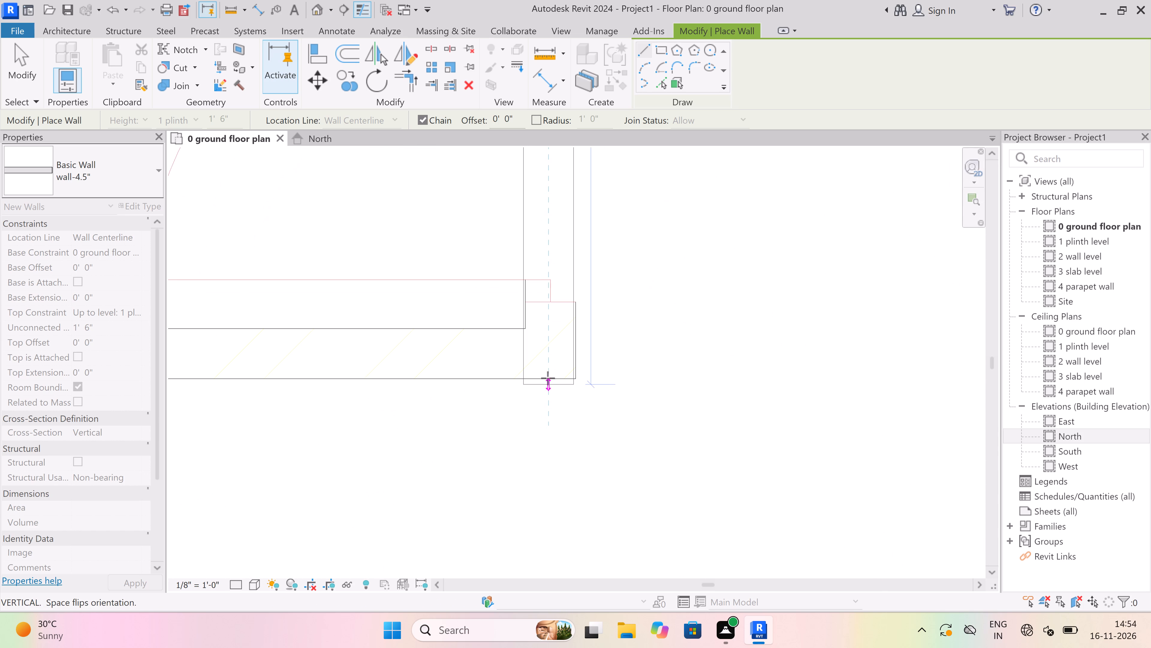
scroll(548, 379, "up", 8)
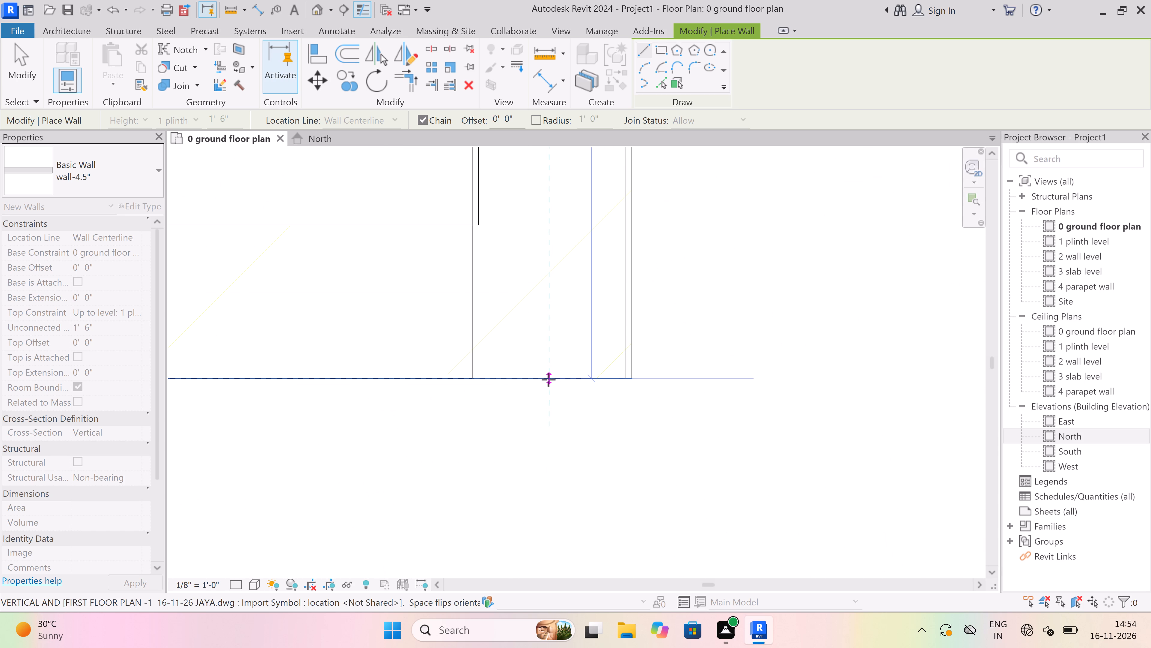
left_click(549, 379)
scroll(549, 379, "down", 8)
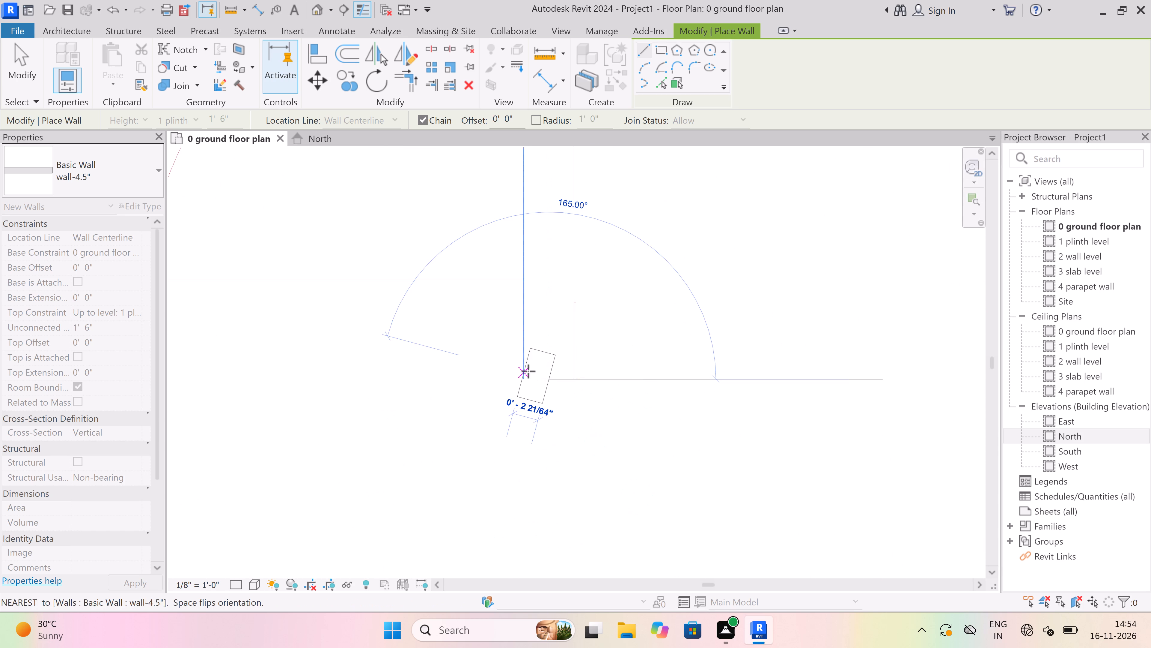
key("Escape")
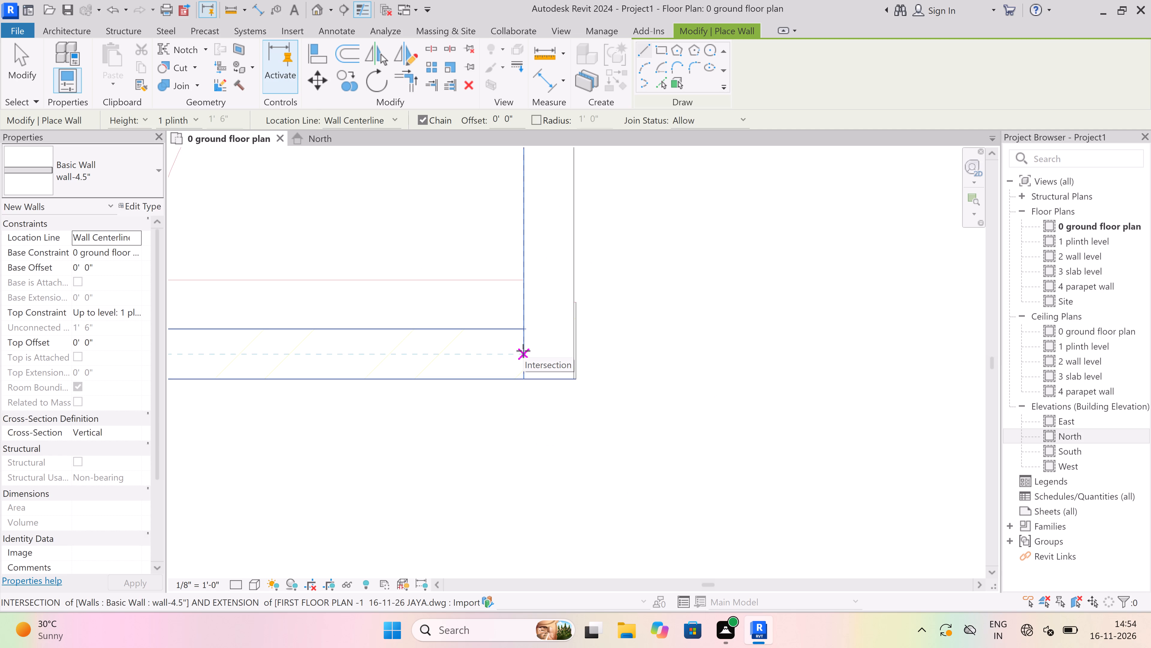
Draw a wall-4.5" wall along the bedroom's lower wall, from the toilet-side wall to the verandah's outer edge, and end the chain.
left_click(523, 351)
scroll(524, 351, "down", 14)
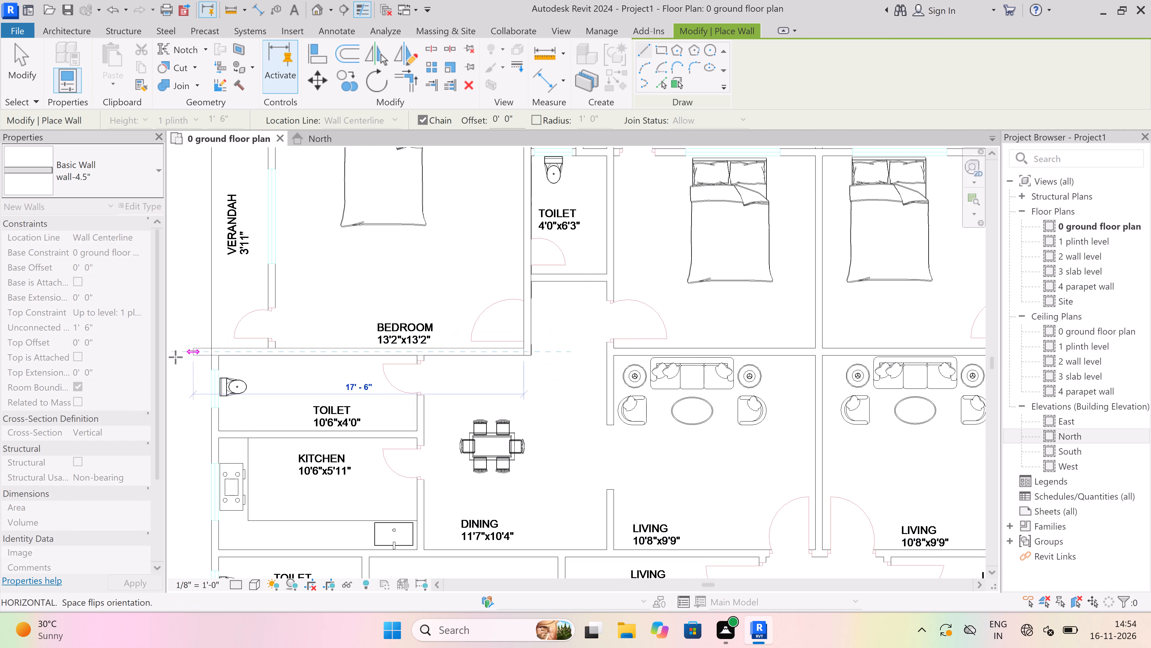
scroll(176, 357, "up", 4)
scroll(297, 359, "up", 1)
scroll(217, 349, "up", 8)
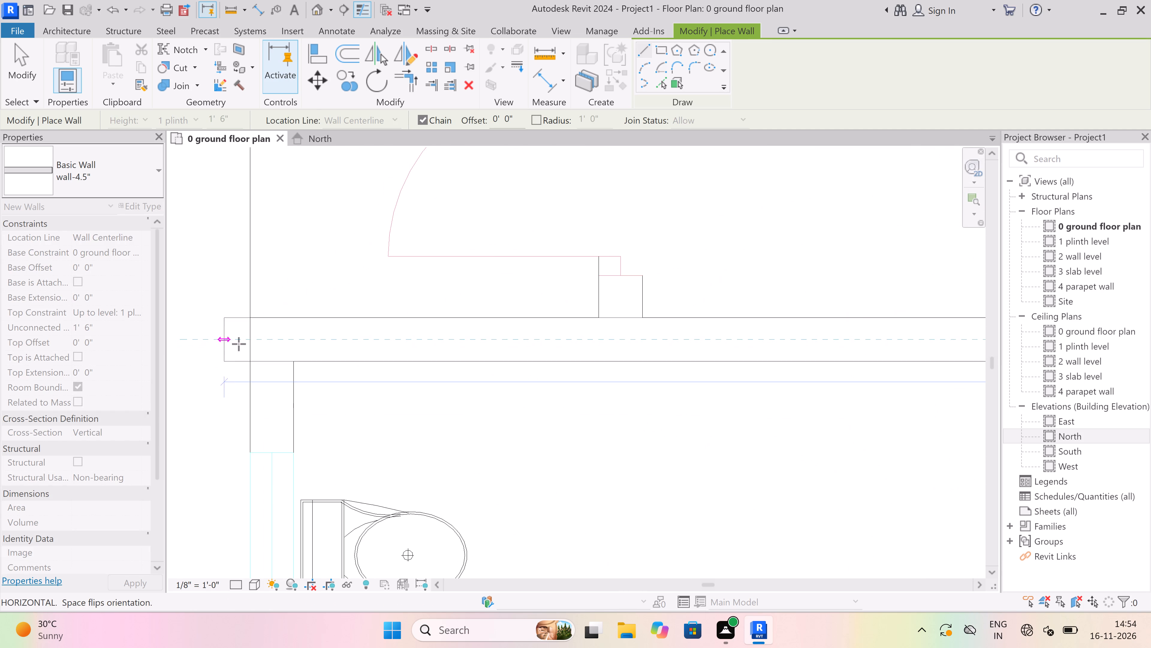
scroll(240, 343, "up", 4)
left_click(259, 336)
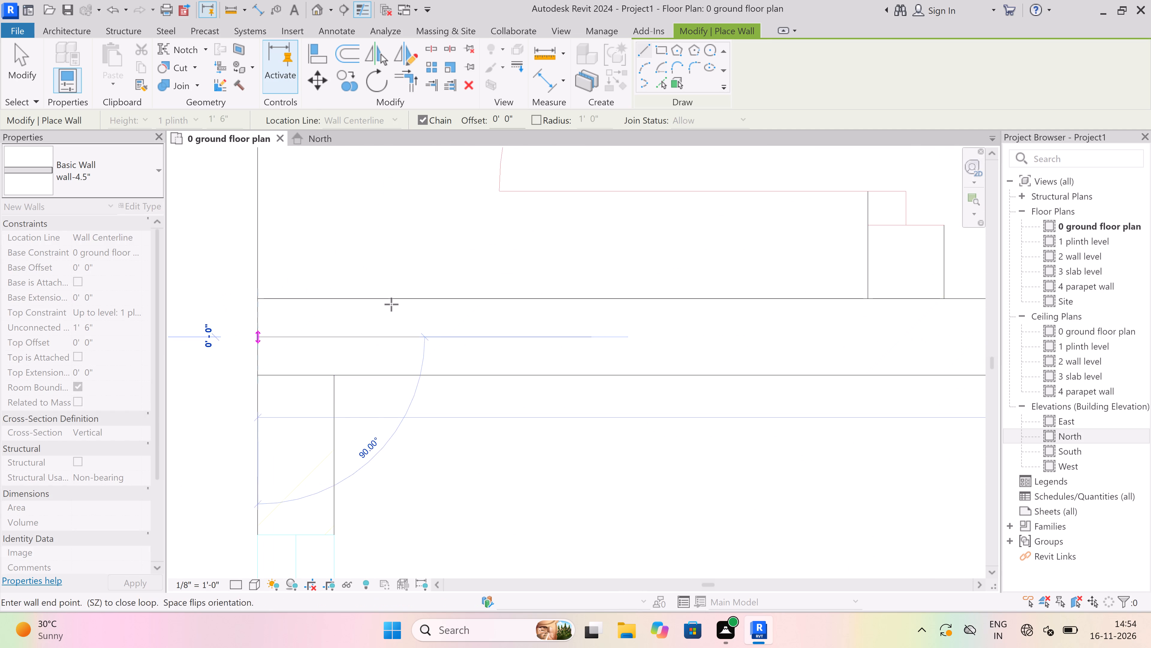
scroll(391, 304, "down", 5)
key("Escape")
Draw a wall-4.5" wall between the 3'11" verandah and the bedroom, from the upper wall to the lower wall, and end the chain.
scroll(433, 315, "down", 3)
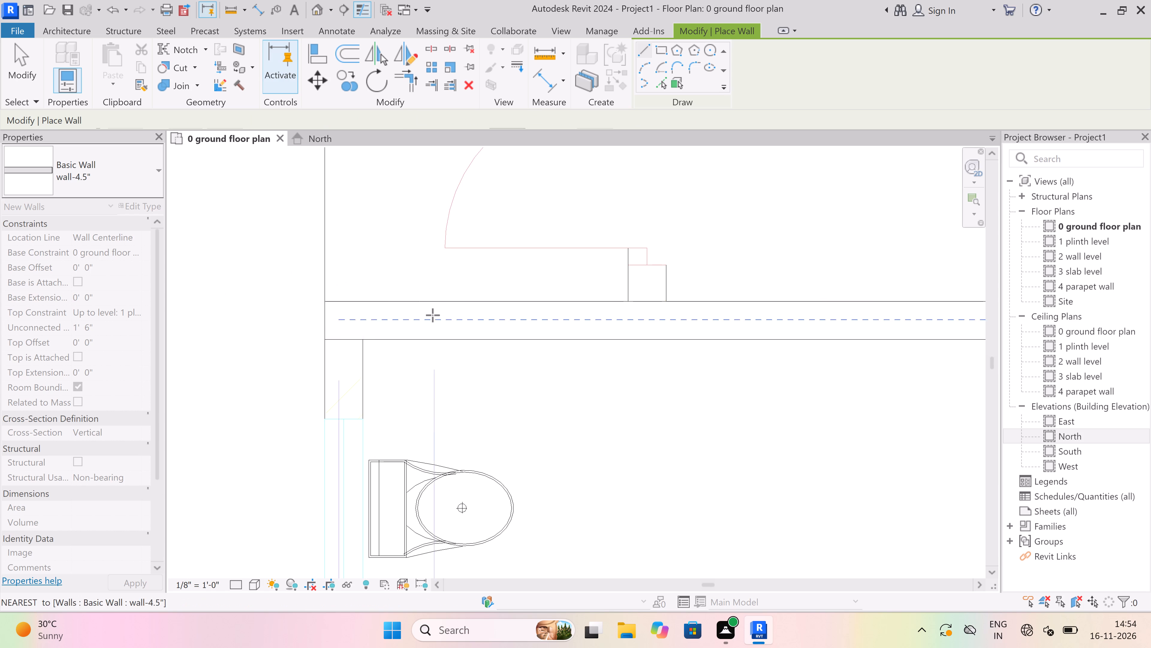
scroll(433, 315, "down", 7)
scroll(455, 380, "down", 10)
scroll(476, 283, "up", 5)
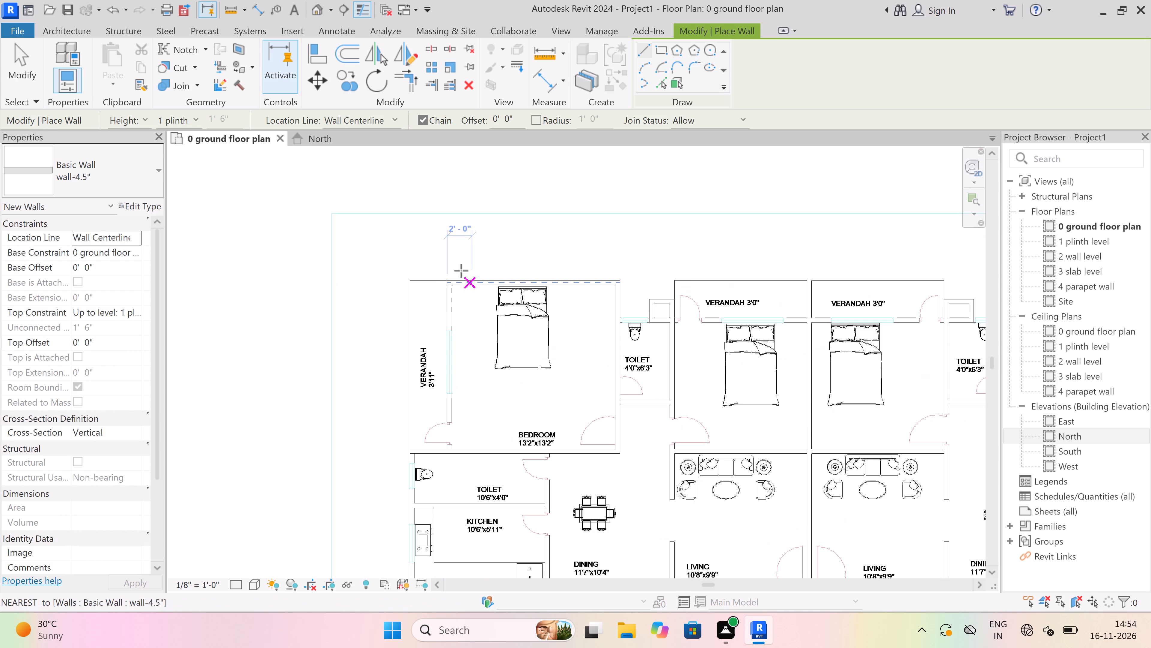
scroll(461, 271, "up", 3)
scroll(432, 299, "up", 4)
scroll(455, 286, "up", 2)
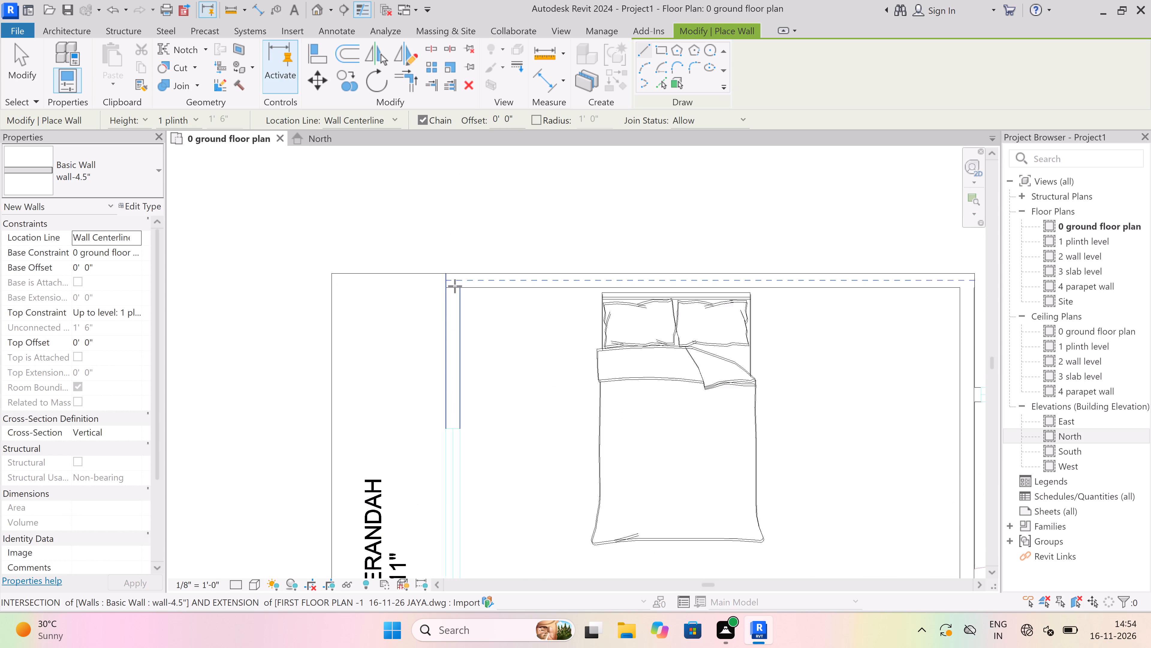
scroll(455, 286, "up", 7)
left_click(448, 293)
scroll(448, 293, "down", 5)
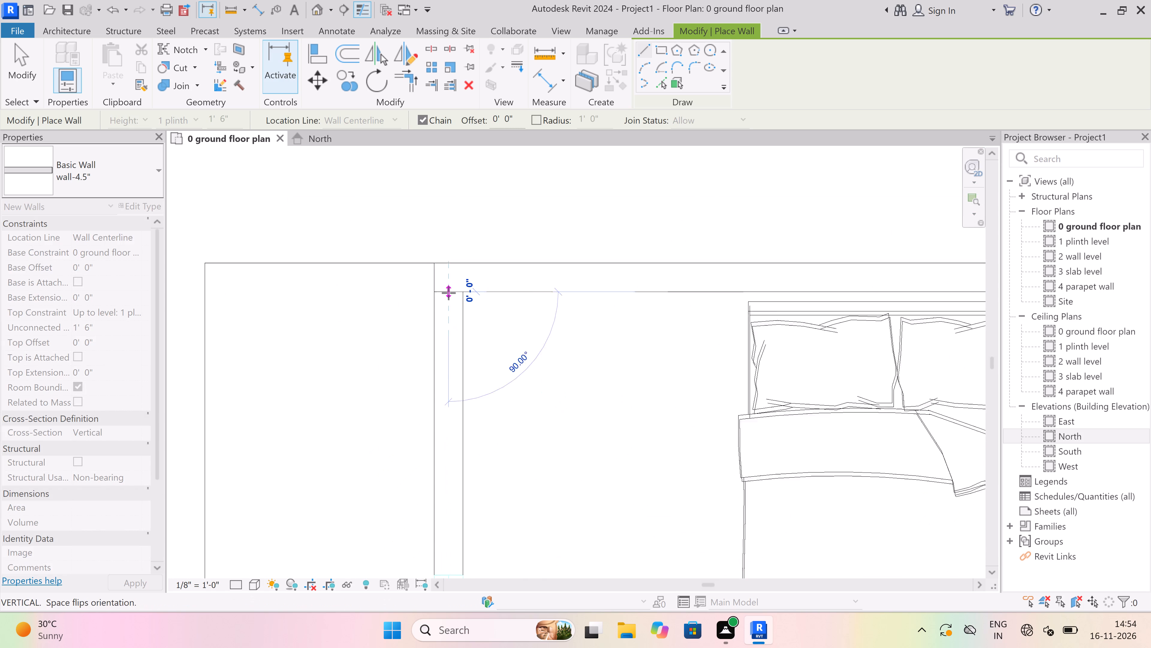
scroll(448, 293, "down", 10)
scroll(435, 477, "up", 4)
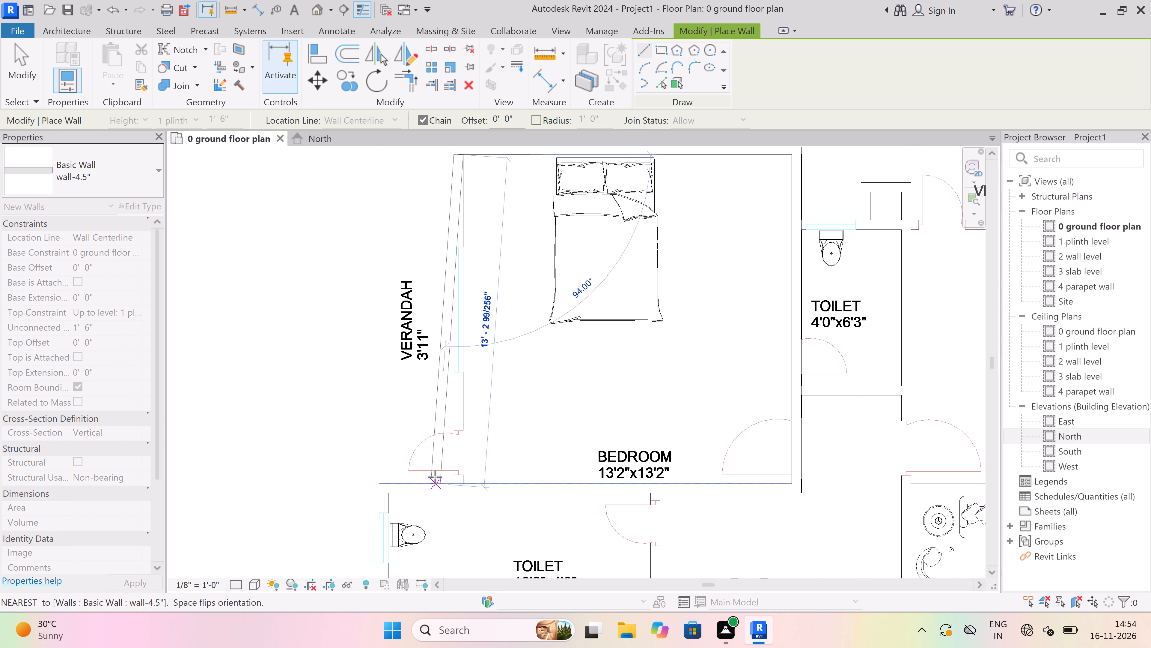
scroll(447, 489, "up", 9)
scroll(474, 478, "up", 4)
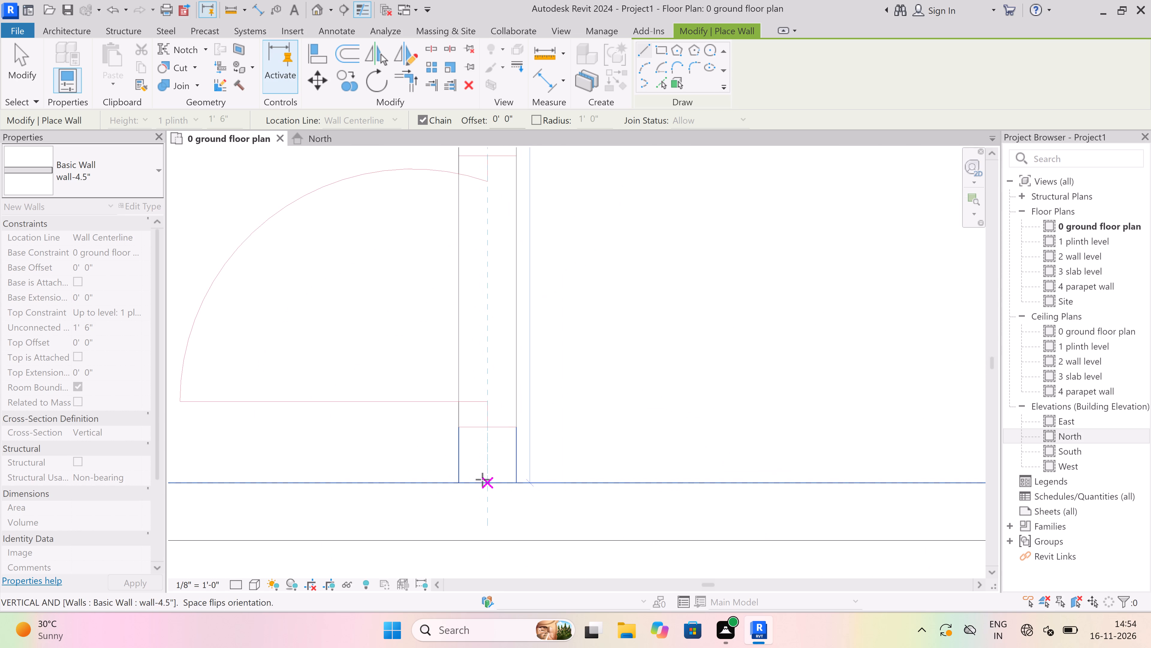
left_click(492, 480)
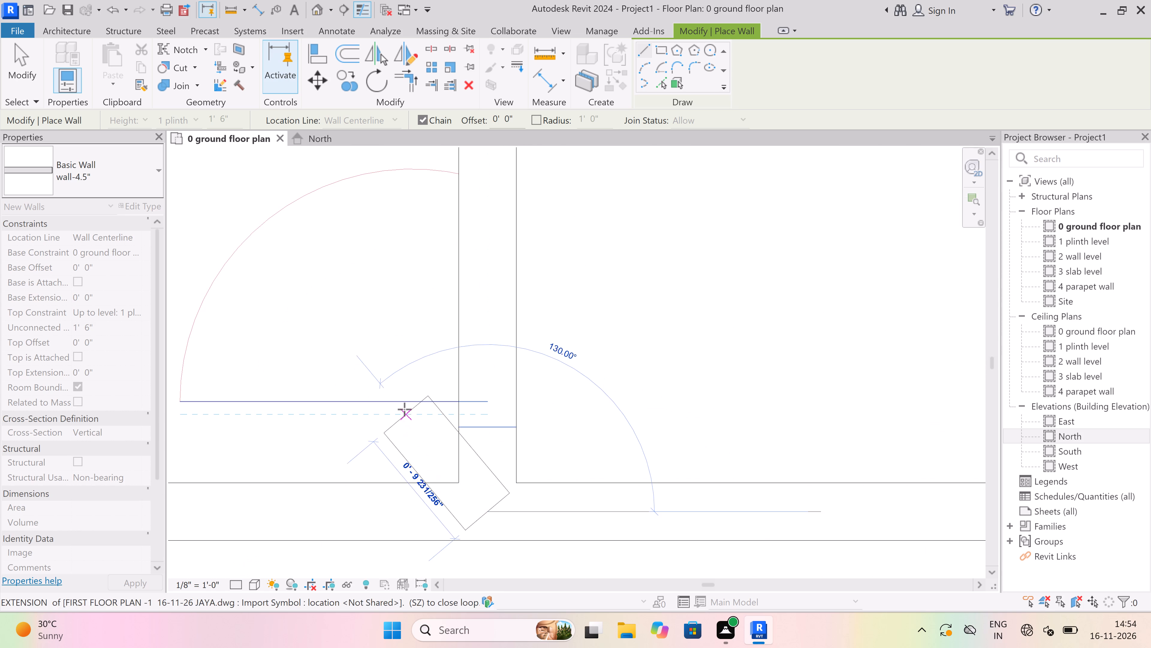
key("Escape")
Draw a wall-4.5" wall along the 4'0"x6'3" toilet's window side, from the bedroom wall to the opposite wall's near face, and end the chain.
scroll(405, 432, "down", 16)
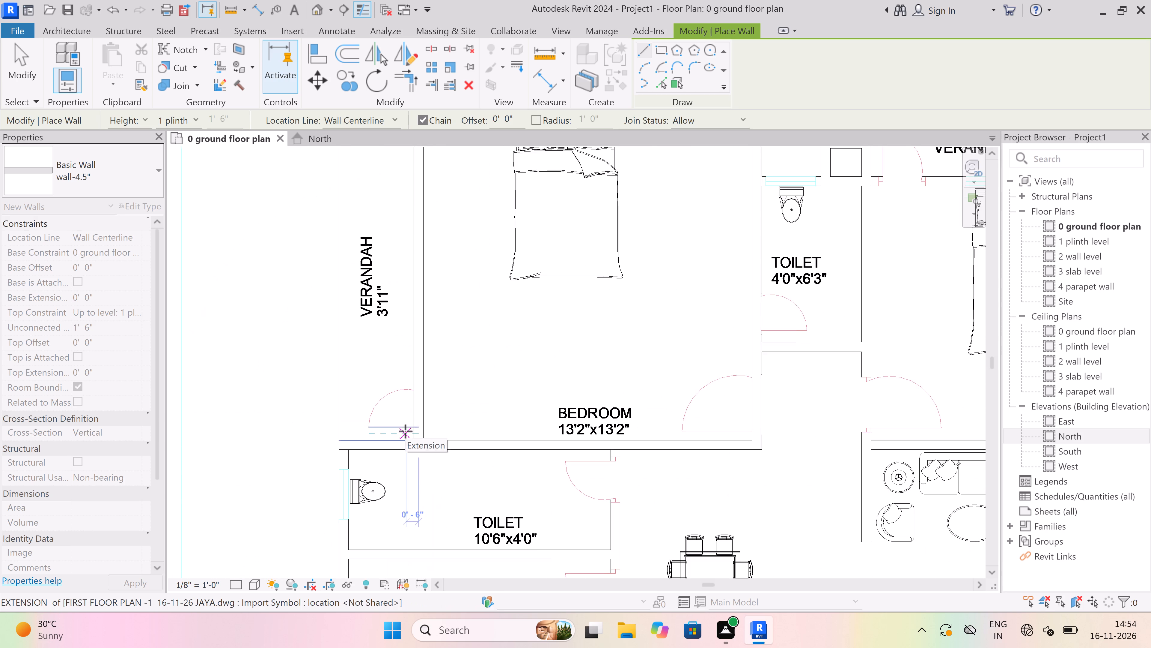
scroll(405, 431, "down", 2)
scroll(405, 402, "down", 4)
scroll(618, 357, "up", 4)
scroll(539, 327, "up", 4)
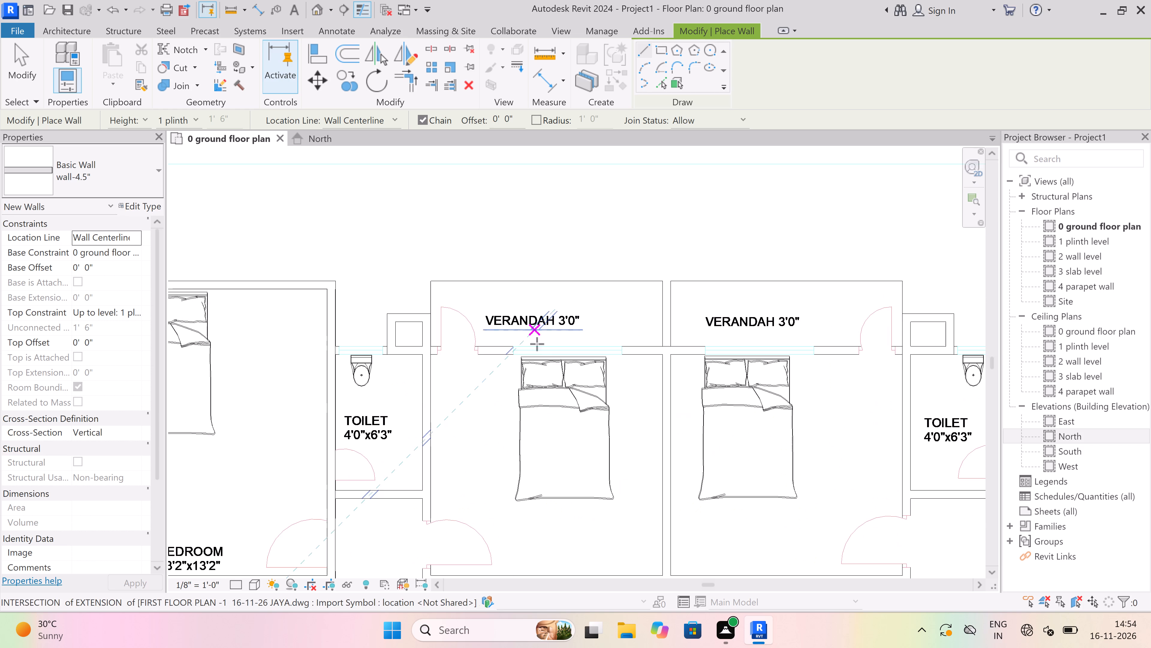
scroll(345, 361, "up", 9)
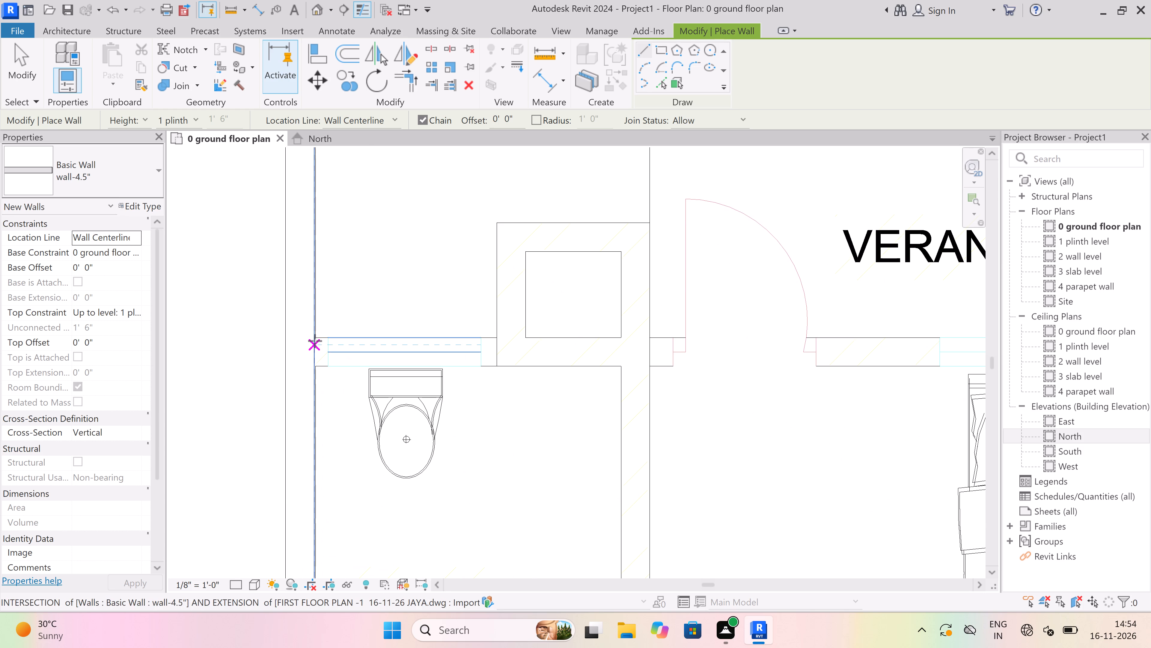
scroll(315, 341, "up", 9)
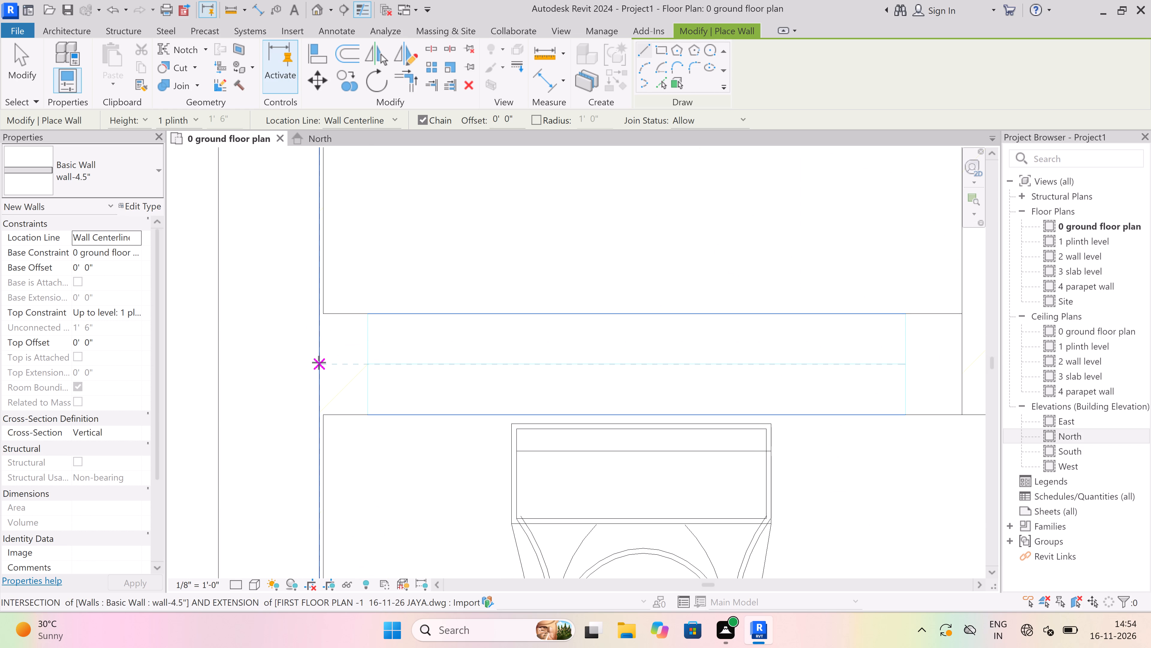
left_click_drag(319, 362, 327, 362)
scroll(311, 374, "down", 10)
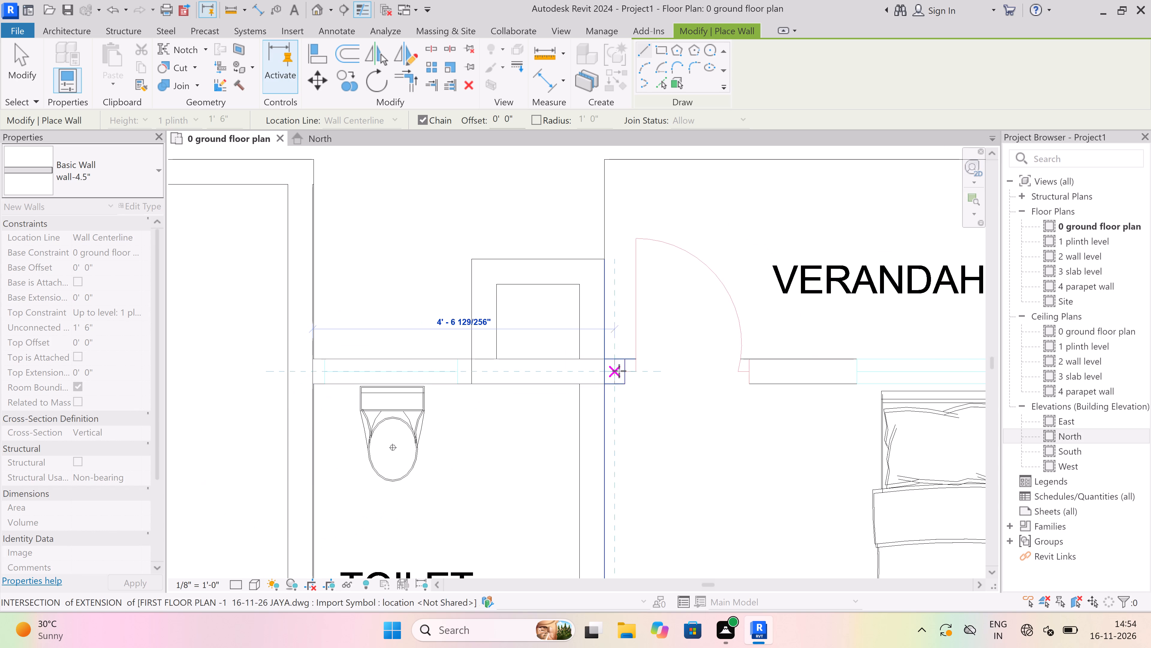
scroll(619, 371, "up", 7)
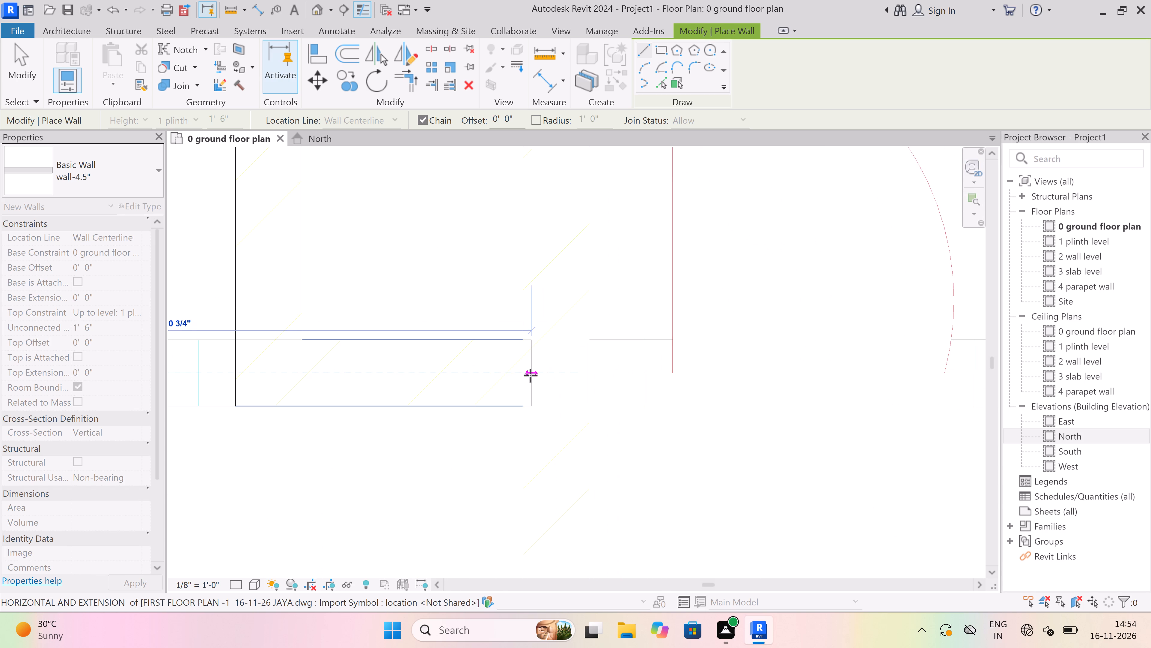
scroll(524, 375, "up", 4)
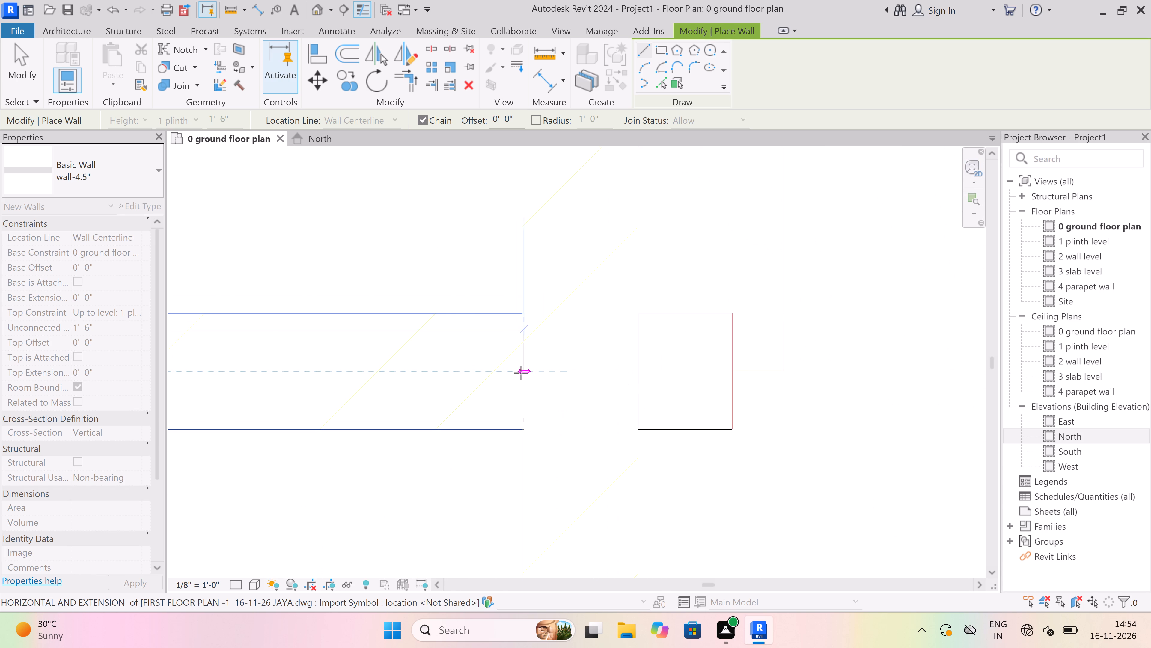
left_click(520, 373)
scroll(490, 386, "down", 4)
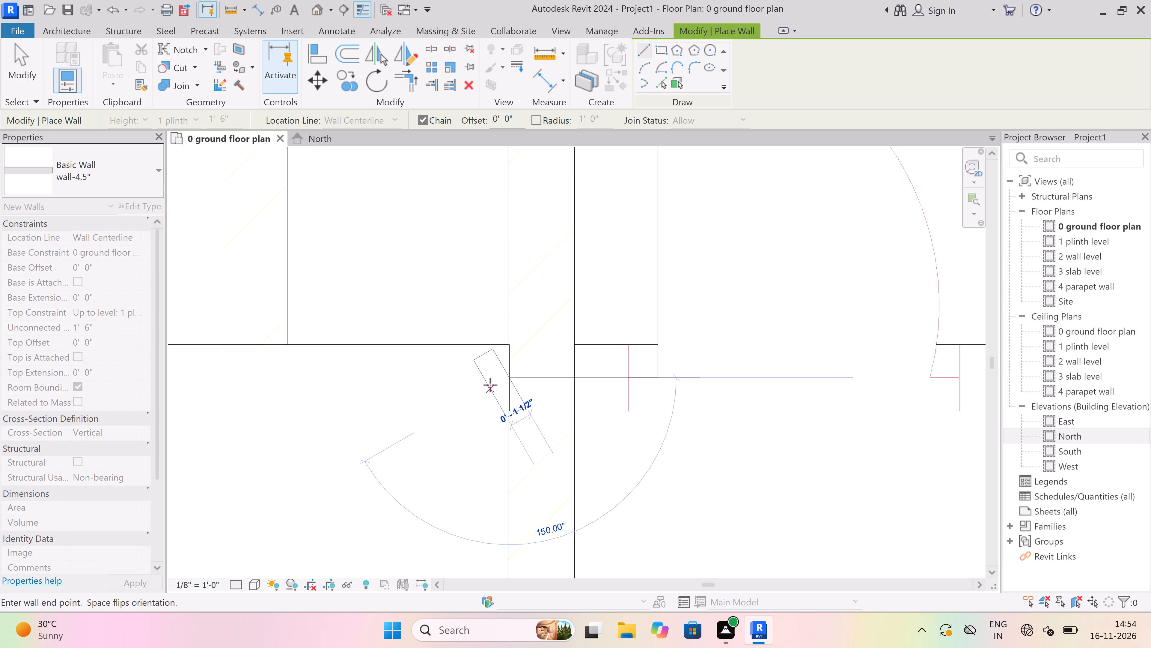
key("Escape")
Draw a wall-4.5" wall about 1'-2" long up the bedroom-side edge of the duct above the 4'0"x6'3" toilet, and end the chain.
scroll(490, 385, "down", 4)
scroll(431, 321, "up", 1)
scroll(431, 387, "down", 6)
scroll(430, 352, "up", 2)
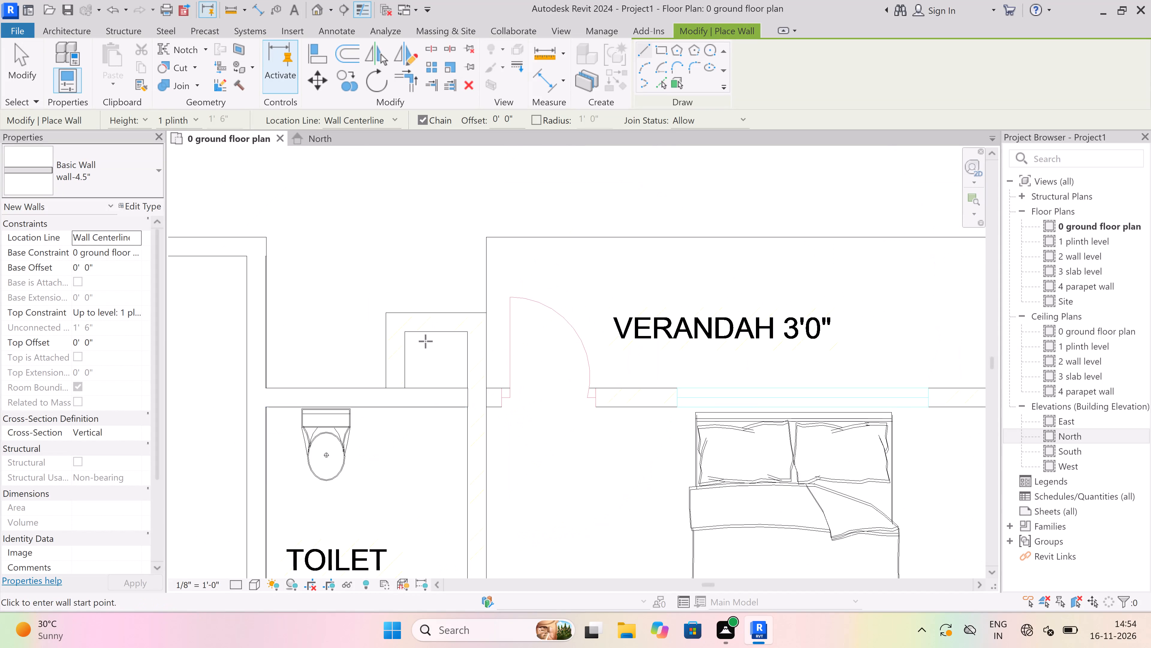
scroll(425, 341, "up", 5)
left_click_drag(348, 473, 348, 466)
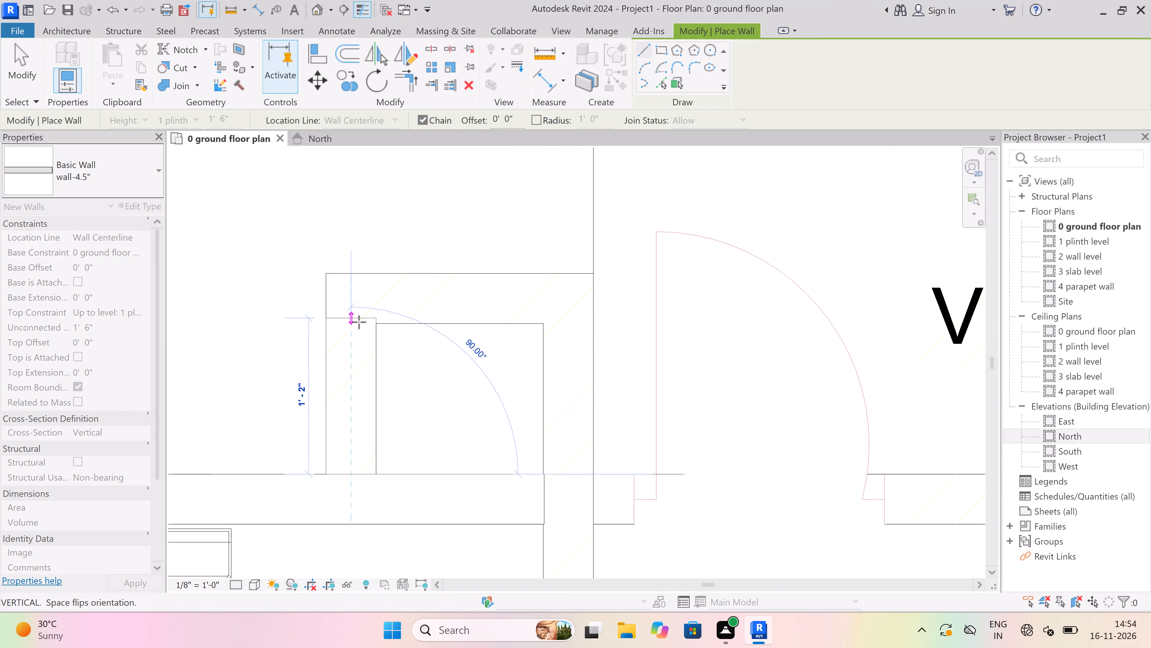
scroll(359, 322, "up", 14)
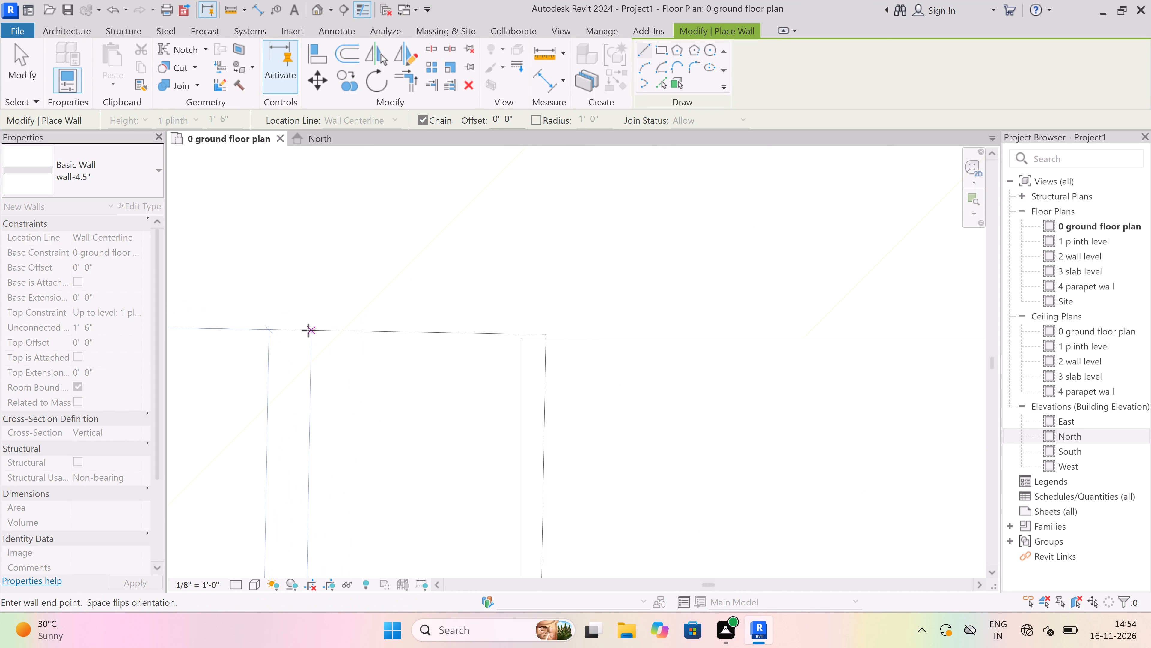
scroll(389, 339, "down", 11)
scroll(347, 337, "up", 4)
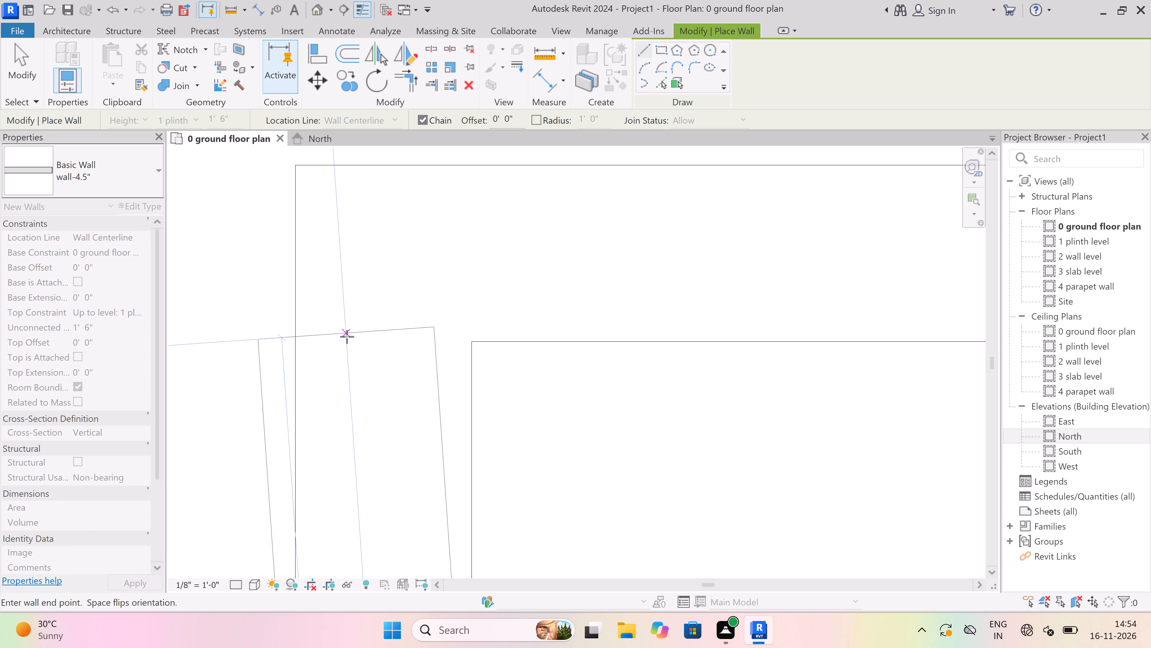
left_click(372, 340)
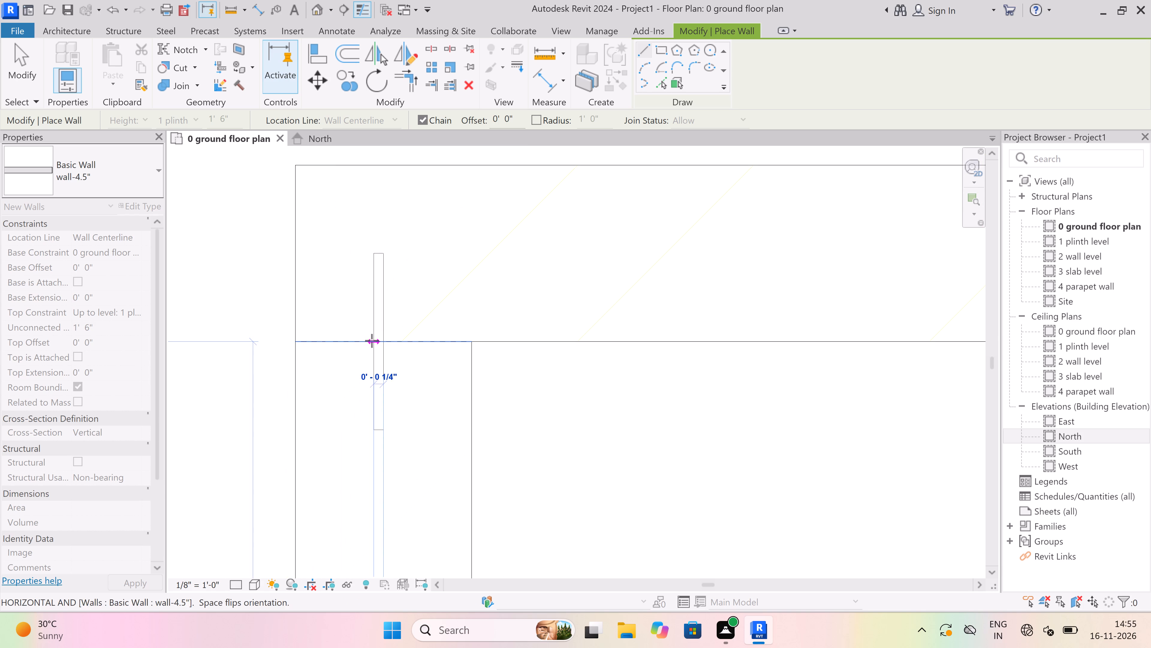
key("Escape")
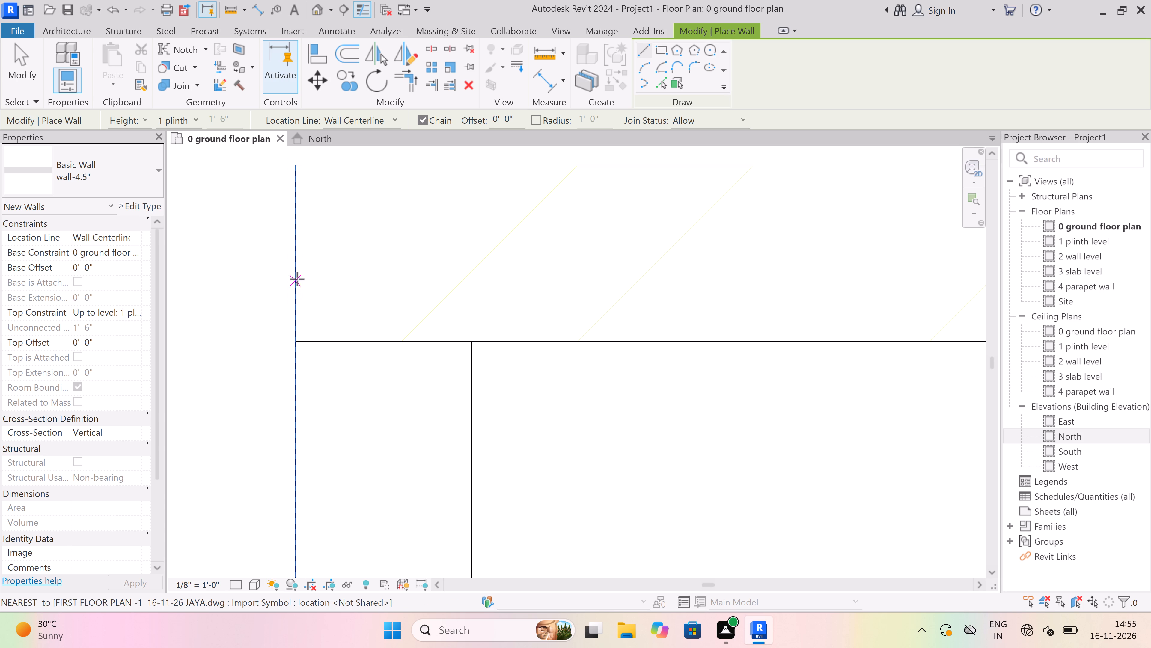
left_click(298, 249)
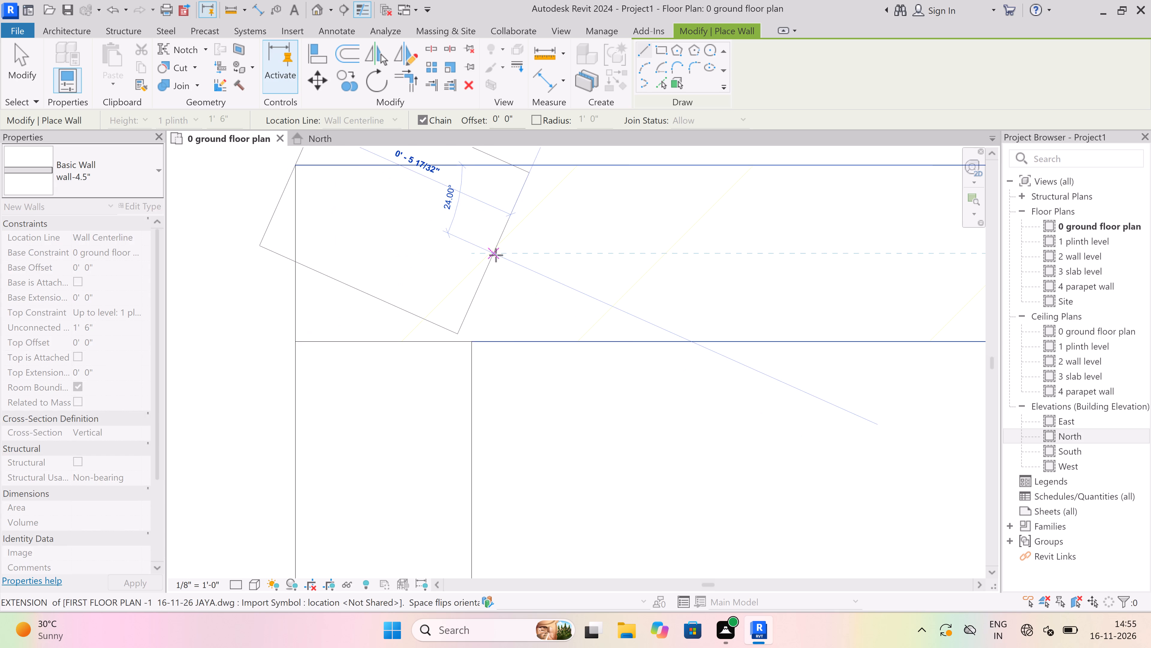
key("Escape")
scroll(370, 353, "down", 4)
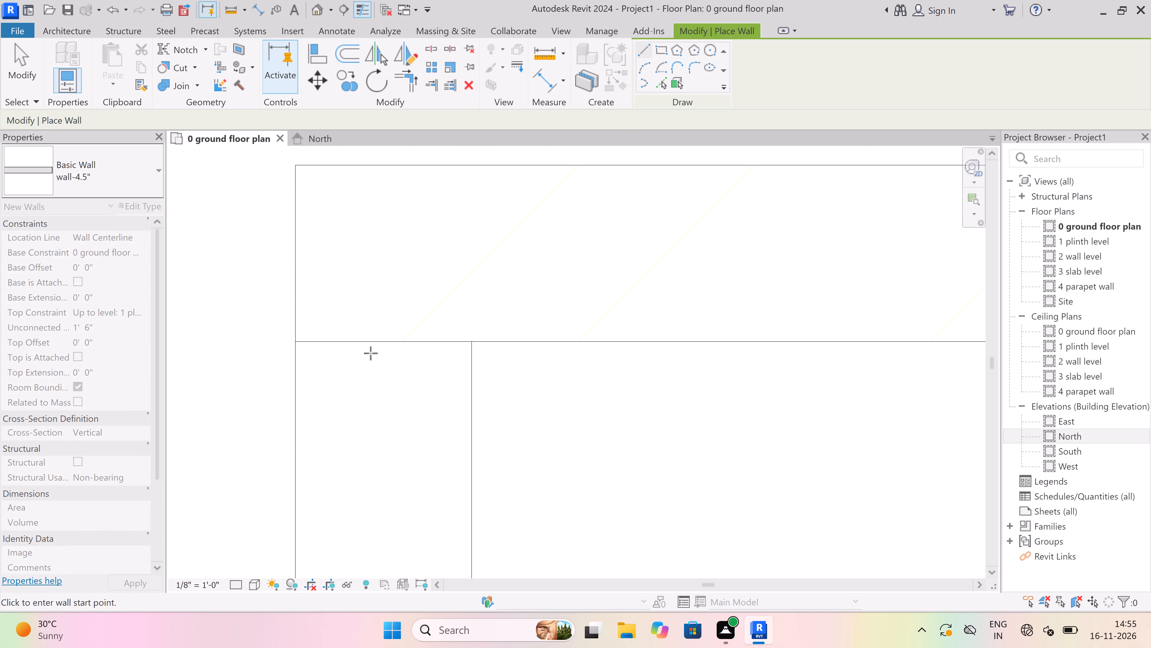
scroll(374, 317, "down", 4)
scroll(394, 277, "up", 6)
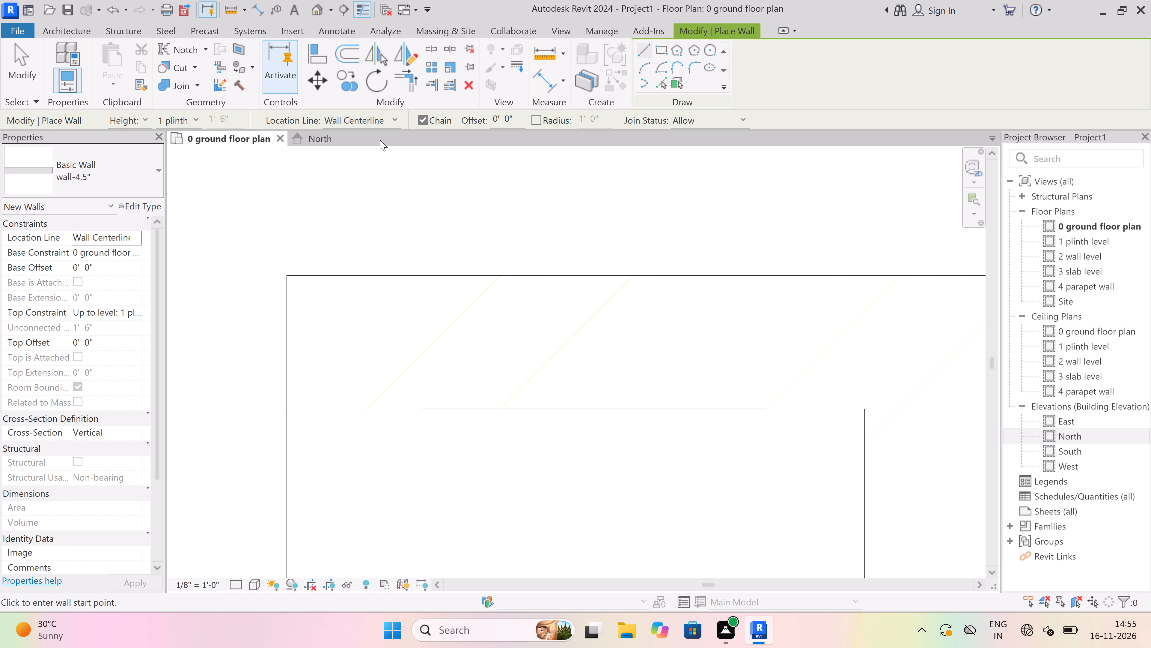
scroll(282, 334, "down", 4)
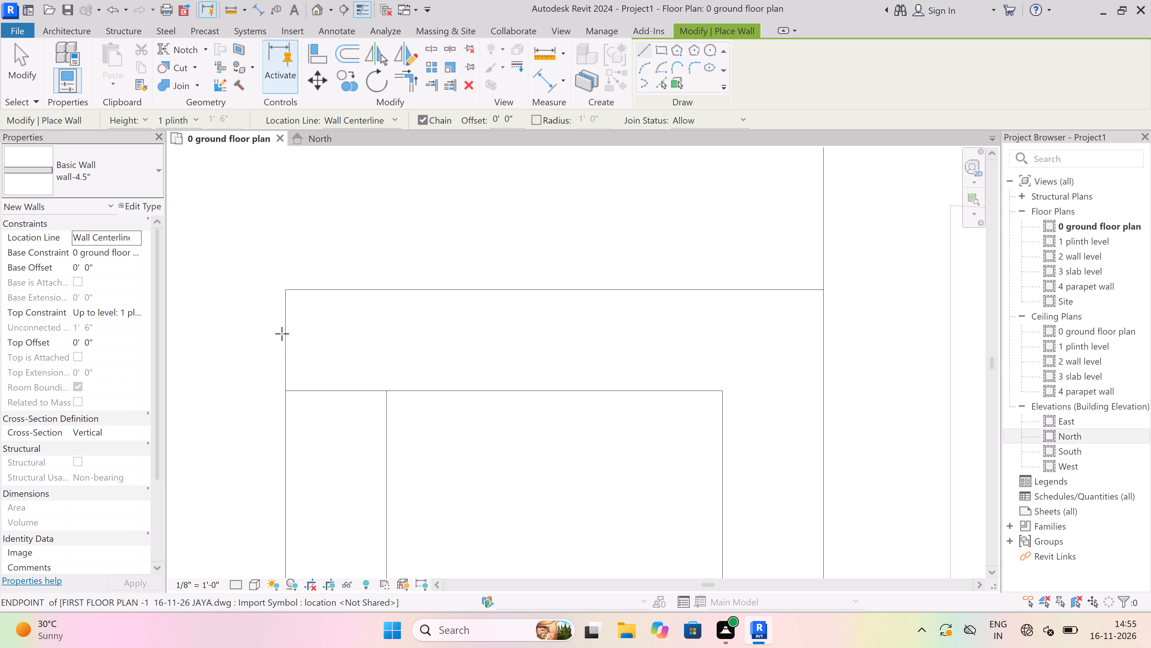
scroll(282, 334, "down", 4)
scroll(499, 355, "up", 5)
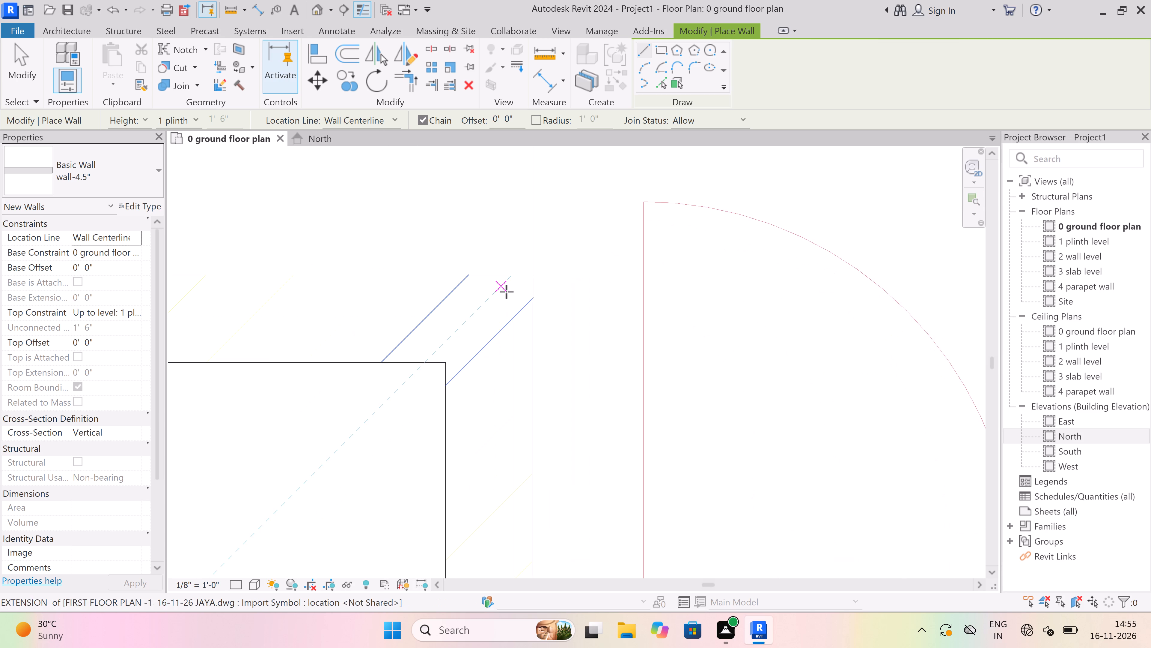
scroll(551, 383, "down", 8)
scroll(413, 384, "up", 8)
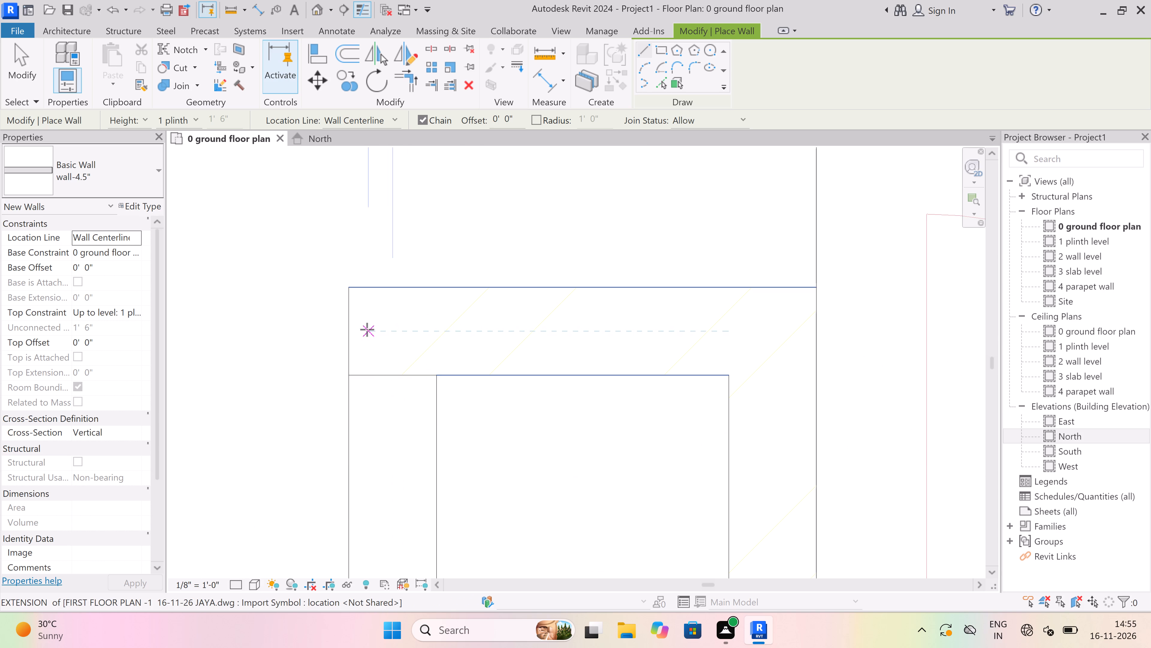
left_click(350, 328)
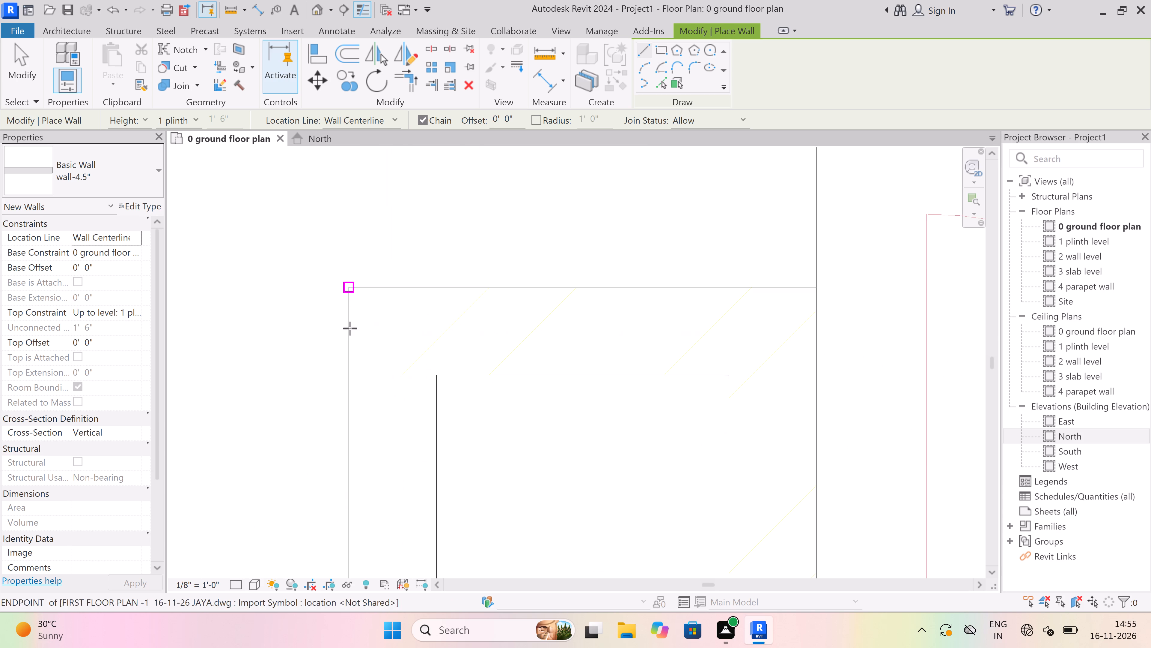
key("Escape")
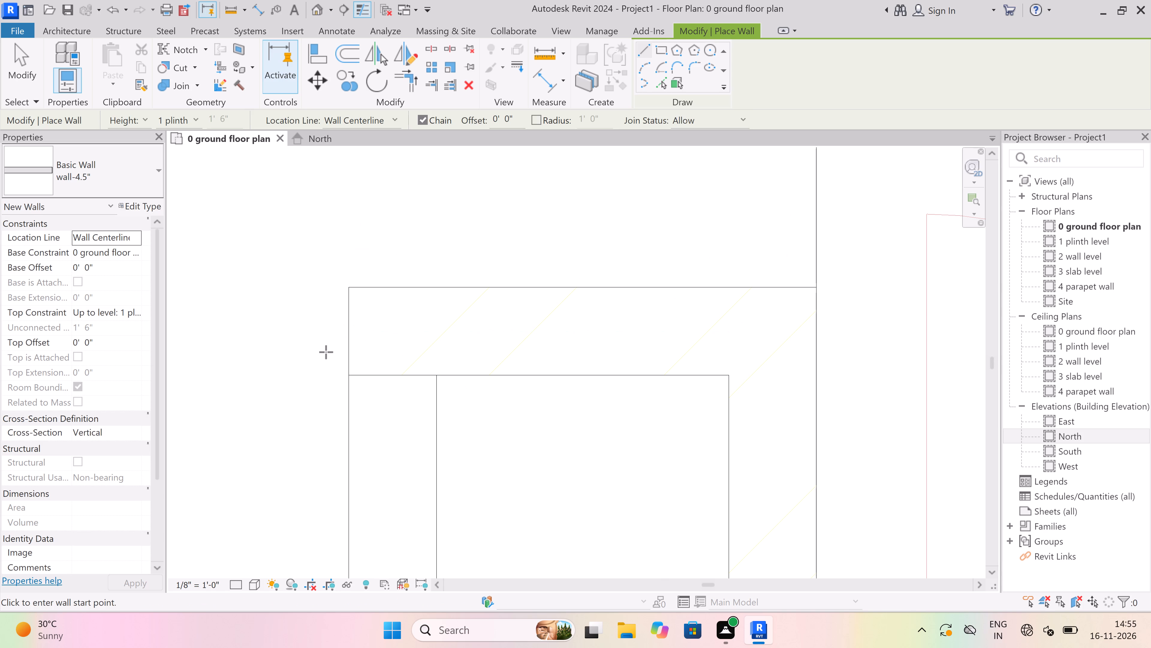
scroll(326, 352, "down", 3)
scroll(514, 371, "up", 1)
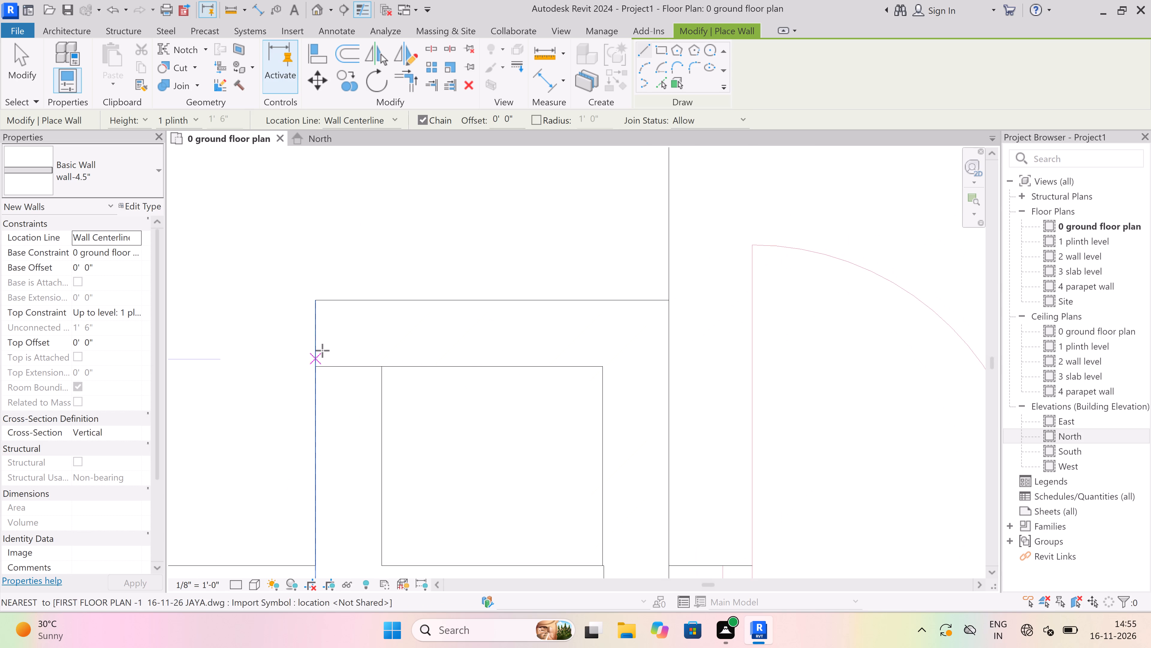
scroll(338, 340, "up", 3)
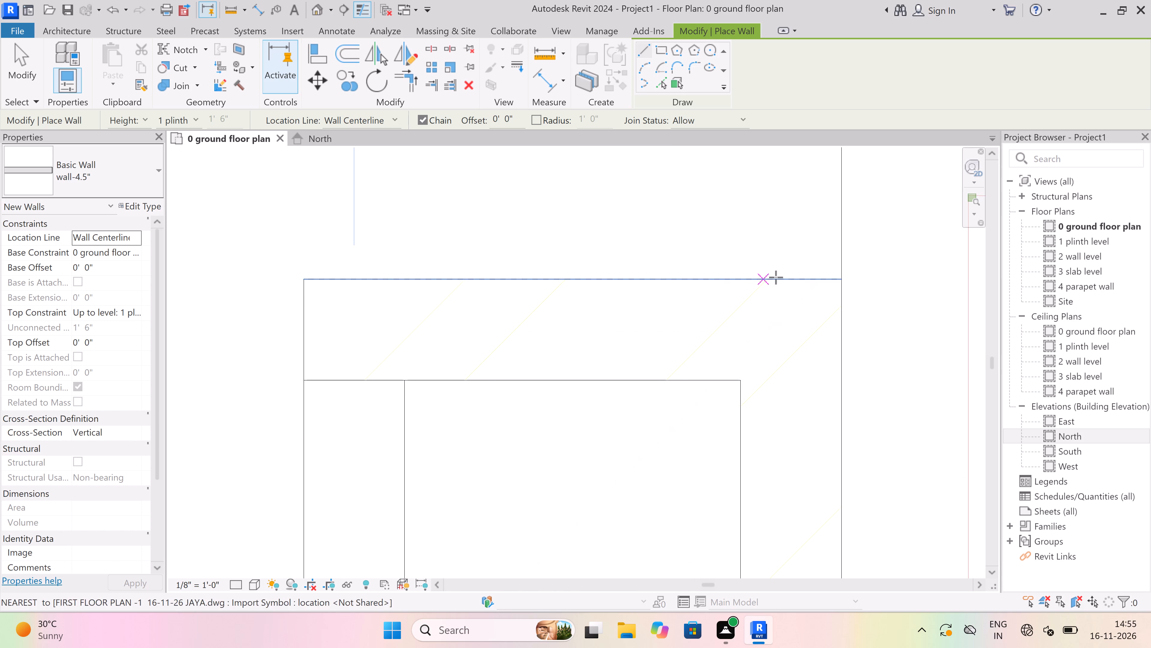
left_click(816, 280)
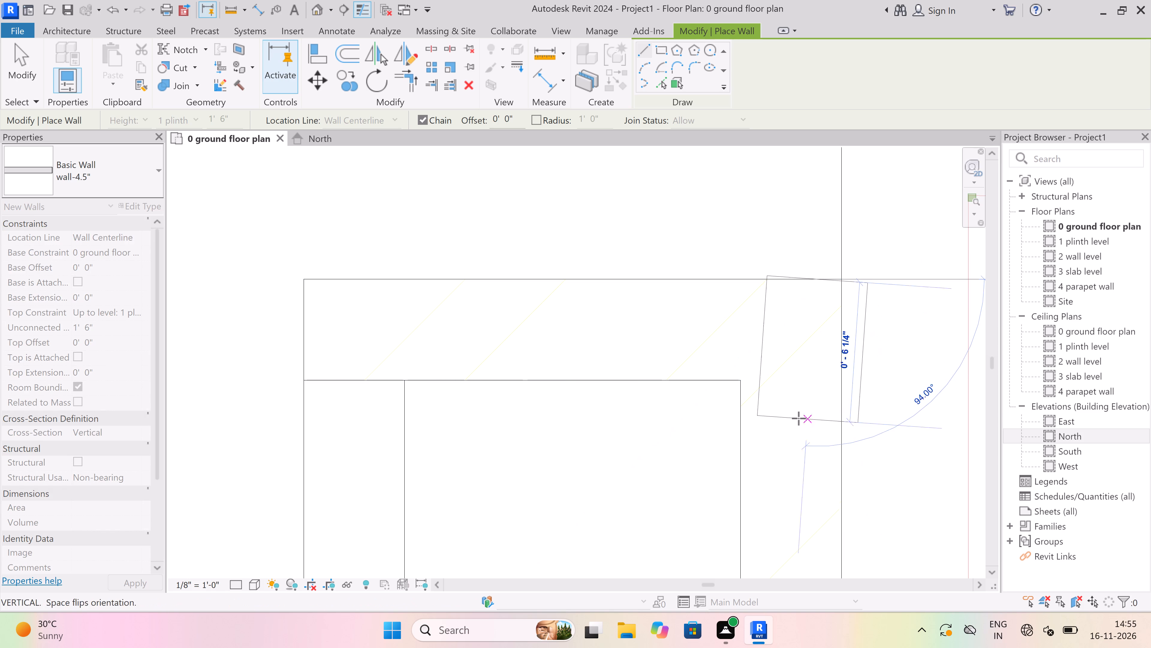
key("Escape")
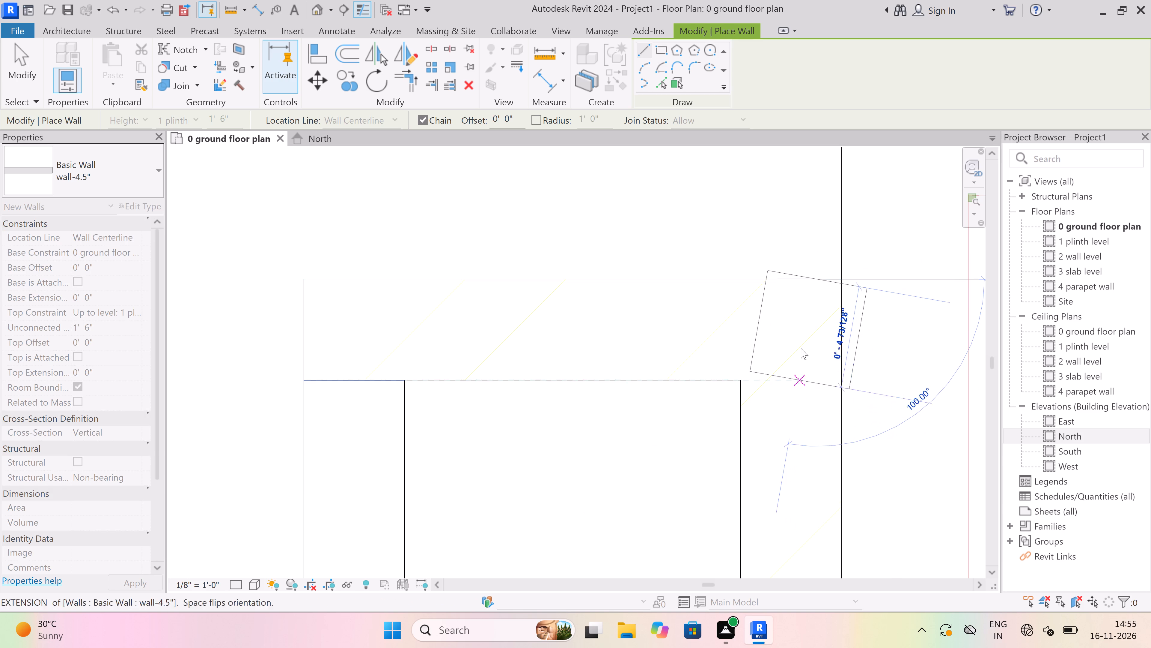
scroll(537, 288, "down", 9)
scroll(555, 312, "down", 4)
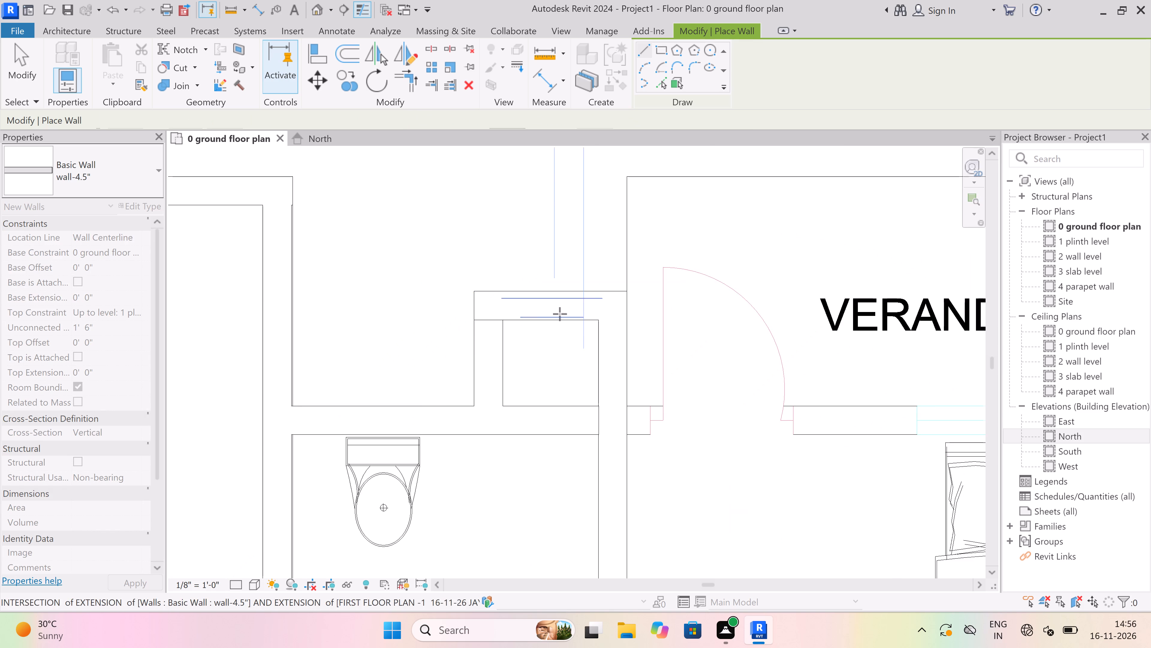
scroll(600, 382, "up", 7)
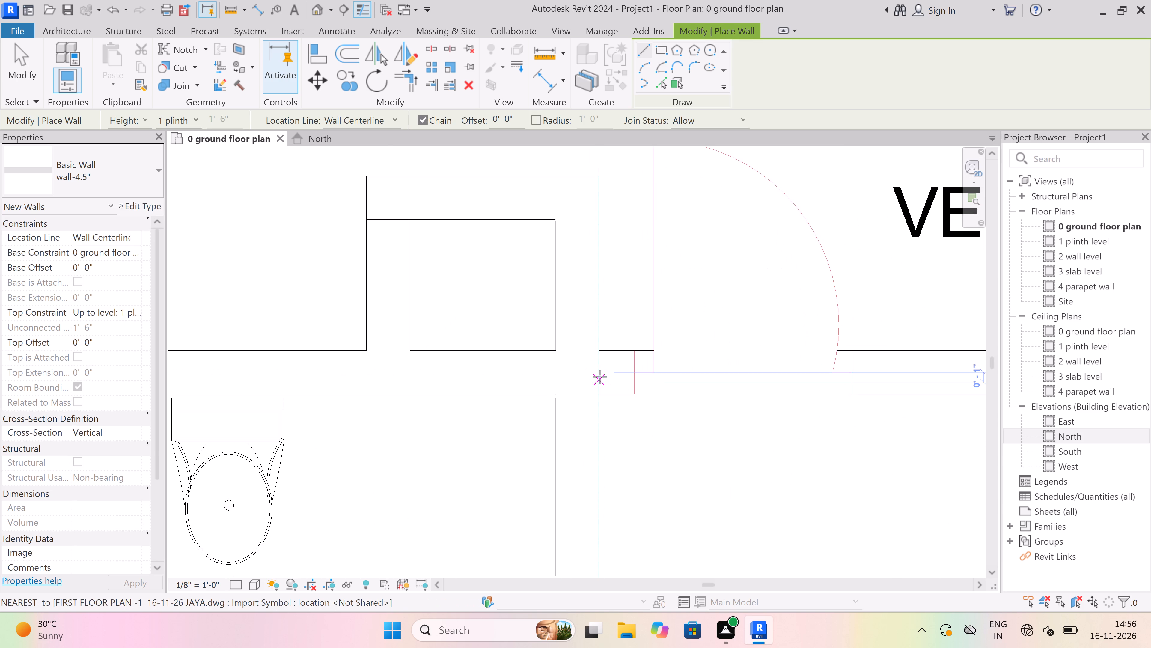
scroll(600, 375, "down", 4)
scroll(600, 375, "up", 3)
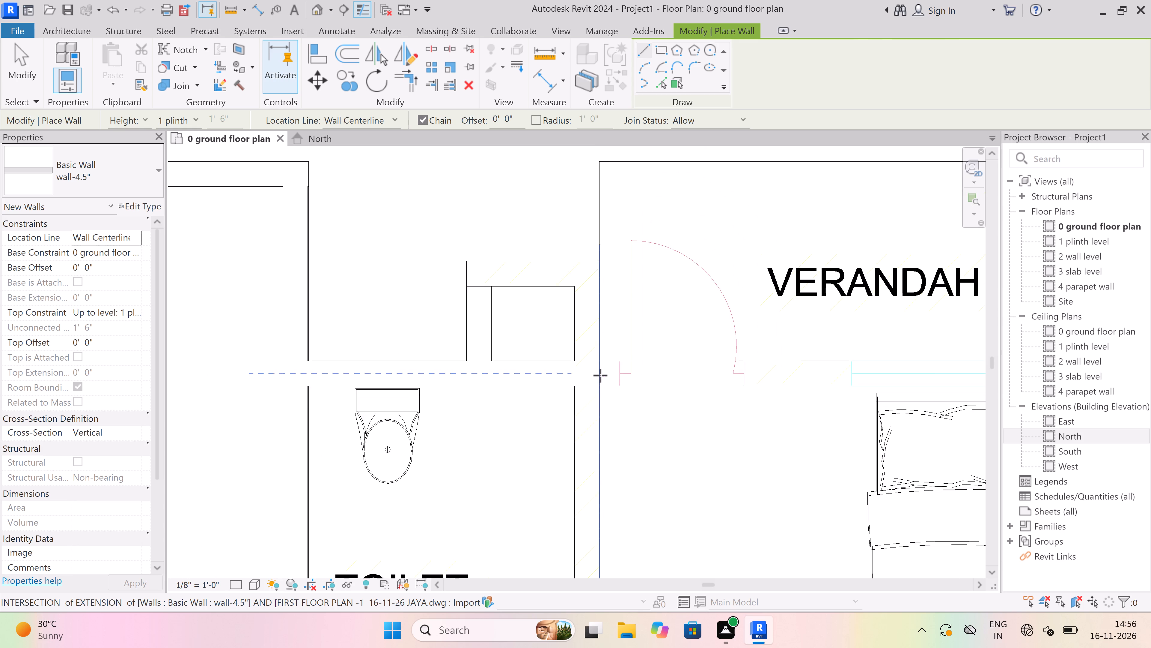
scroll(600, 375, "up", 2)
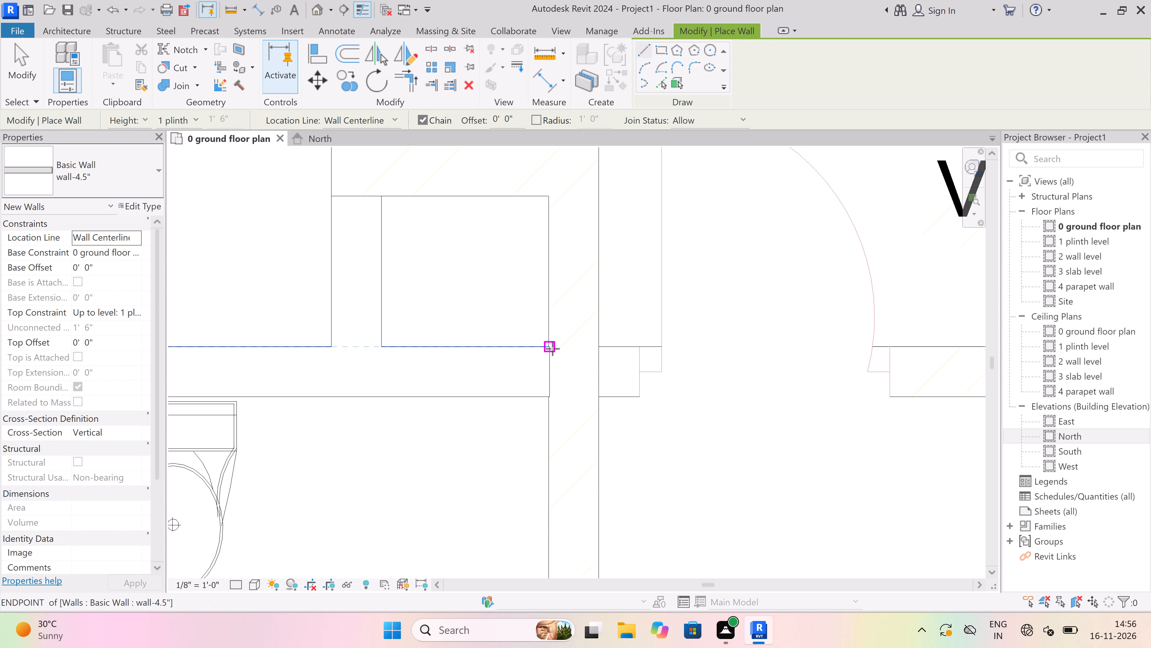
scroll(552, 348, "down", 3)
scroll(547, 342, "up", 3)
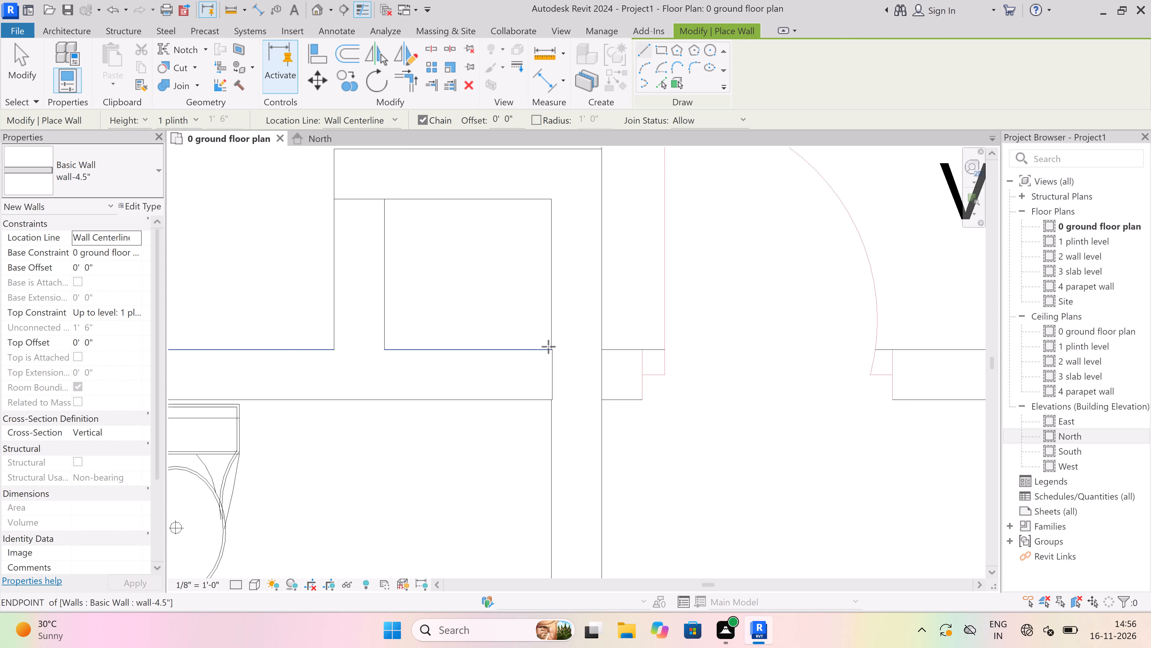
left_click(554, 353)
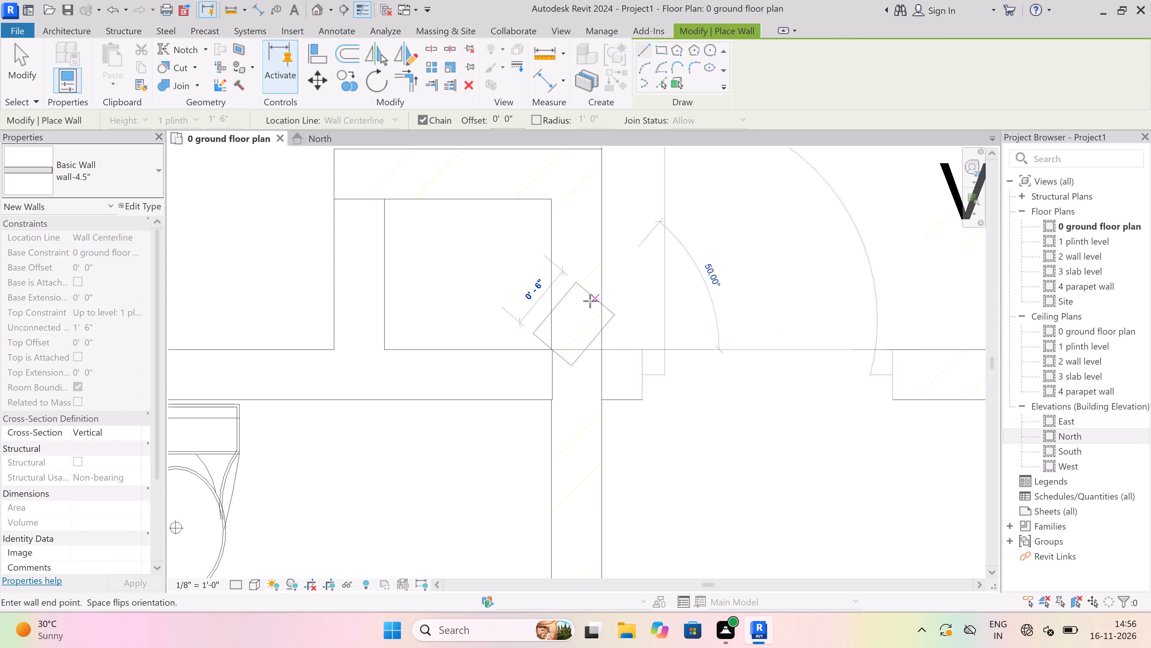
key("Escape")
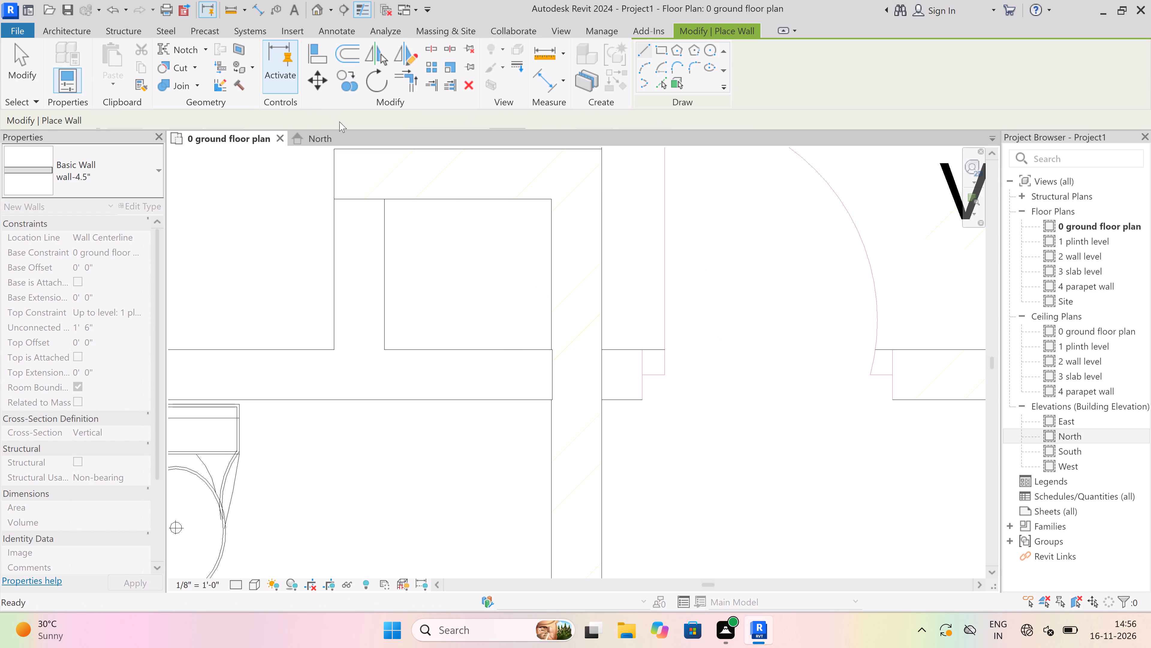
With the location line at Finish Face: Exterior, draw a wall-4.5" wall about 1'-6" long up the duct's verandah side, and end the chain.
left_click(398, 112)
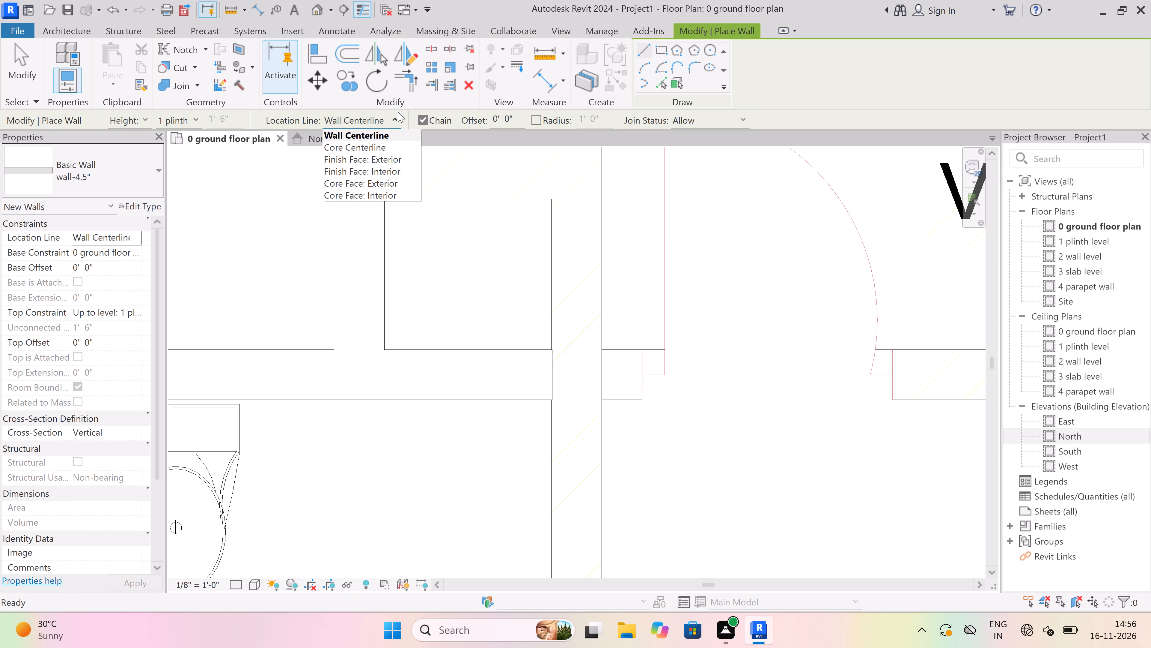
left_click_drag(383, 157, 388, 158)
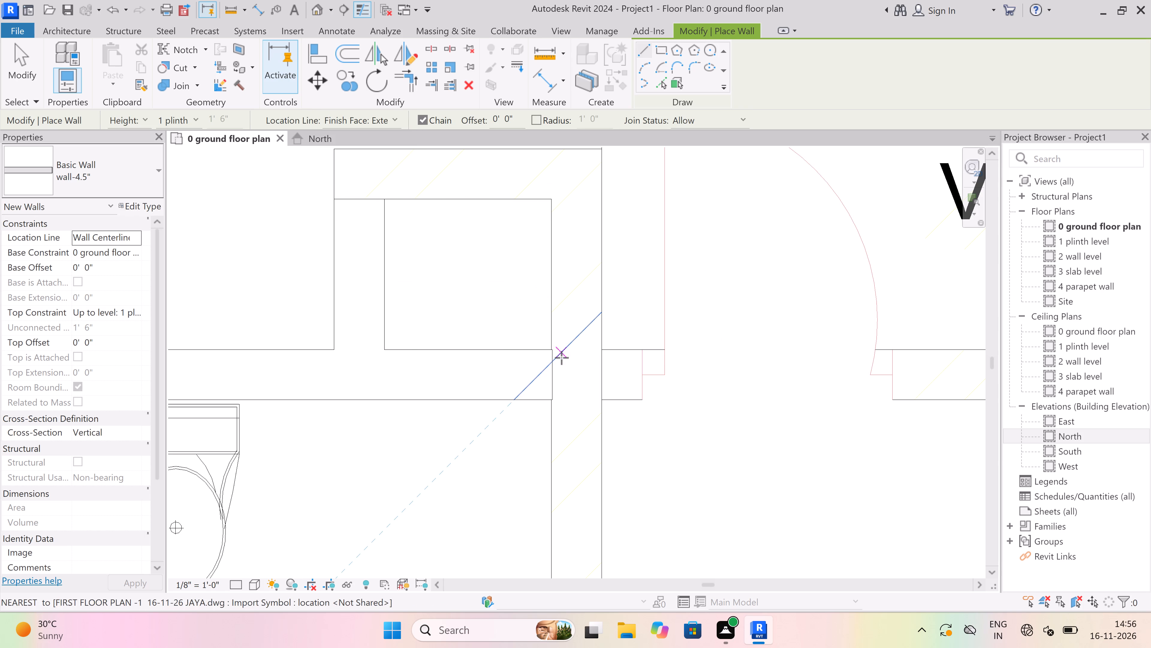
left_click_drag(557, 349, 565, 346)
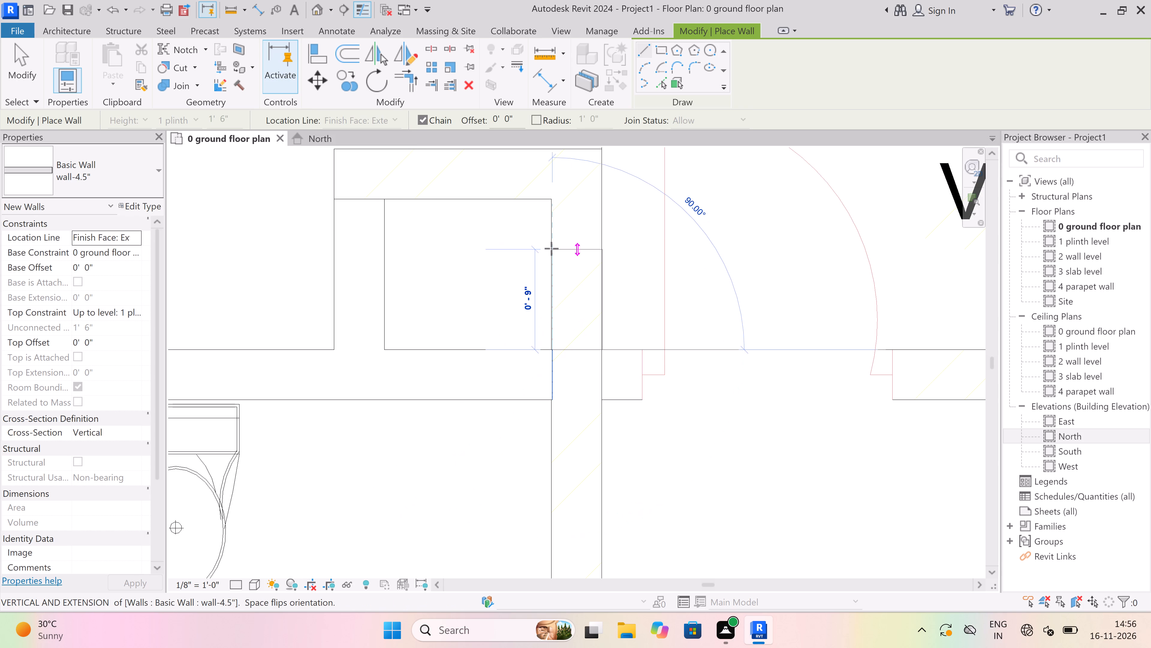
scroll(555, 282, "down", 5)
scroll(554, 215, "up", 5)
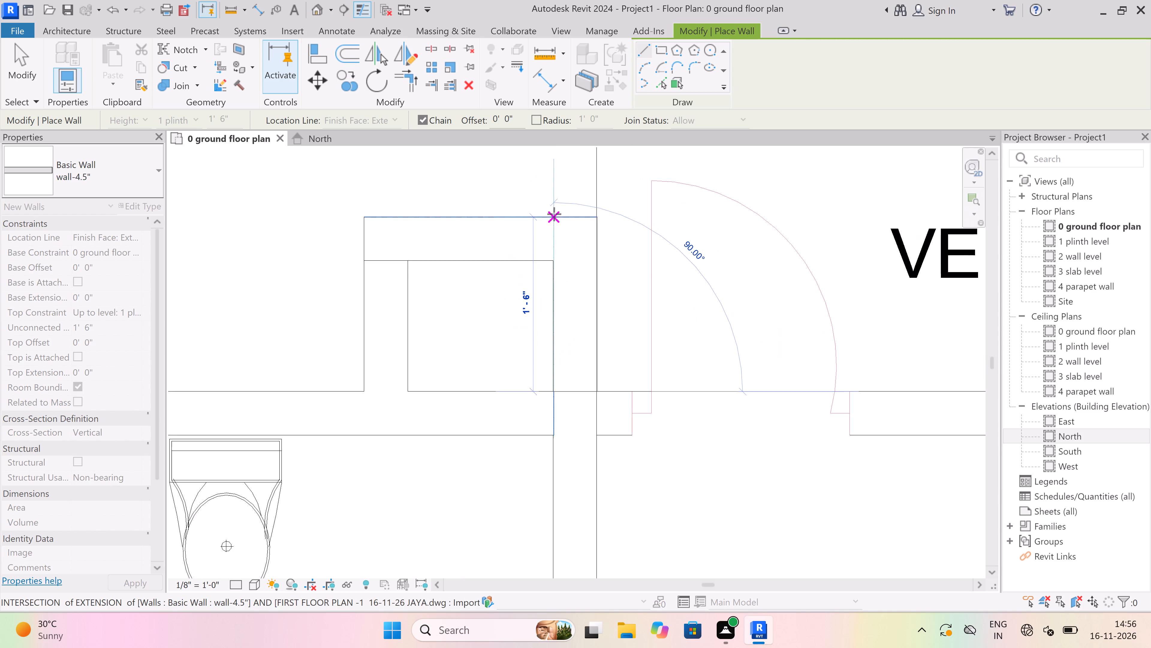
scroll(554, 214, "up", 3)
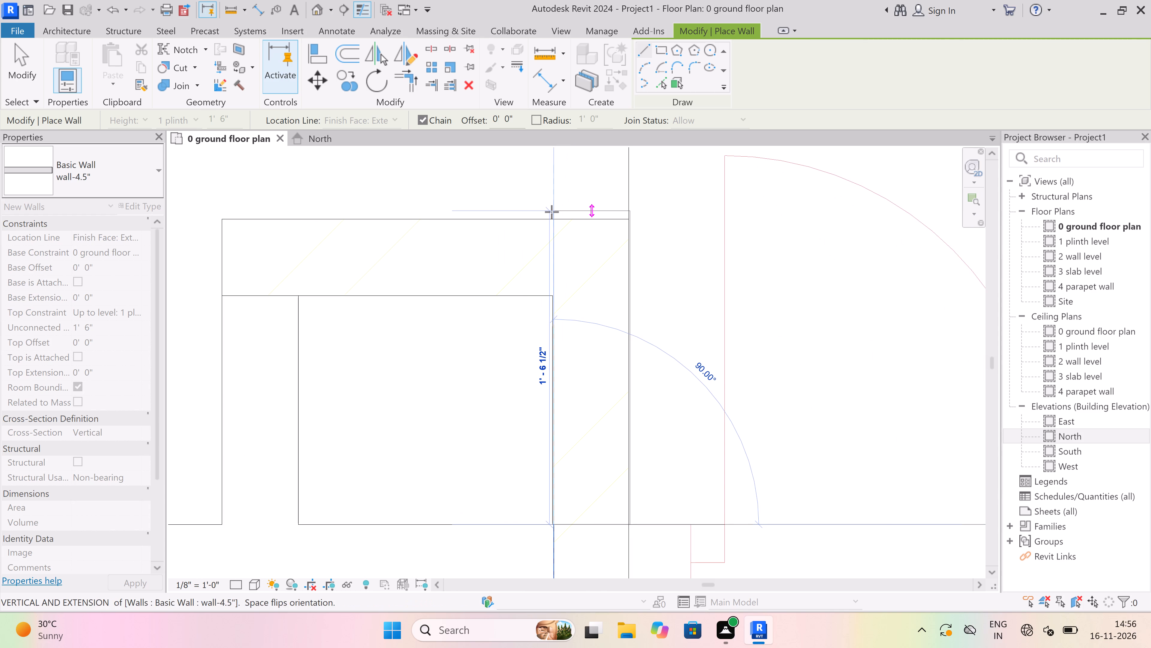
left_click(552, 214)
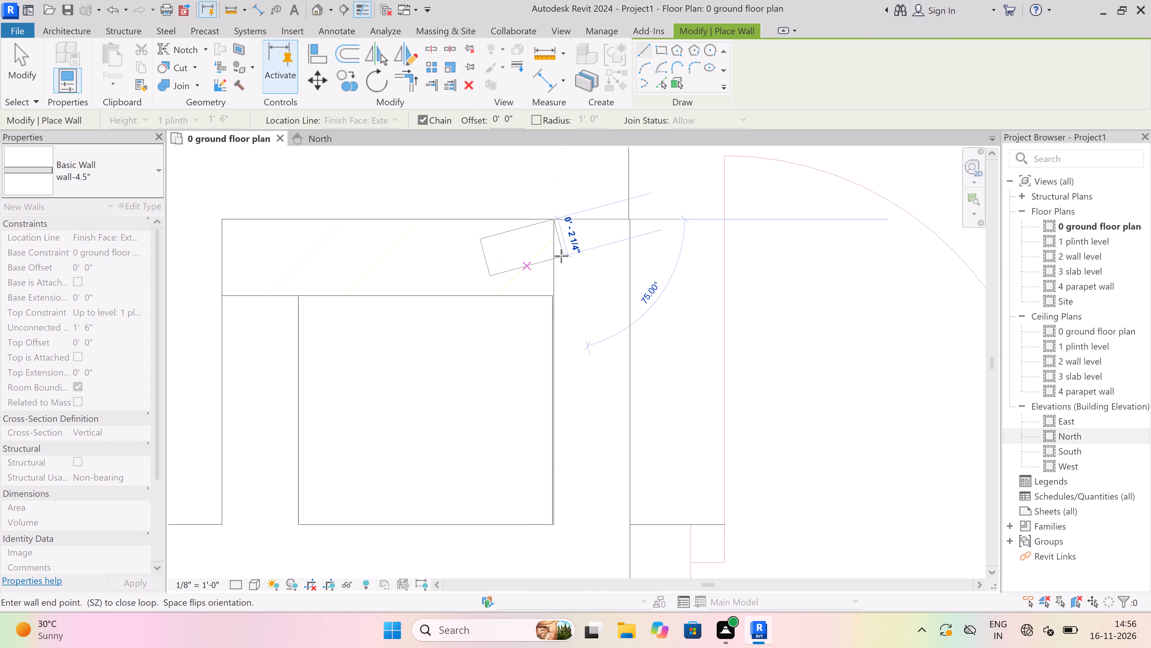
key("Escape")
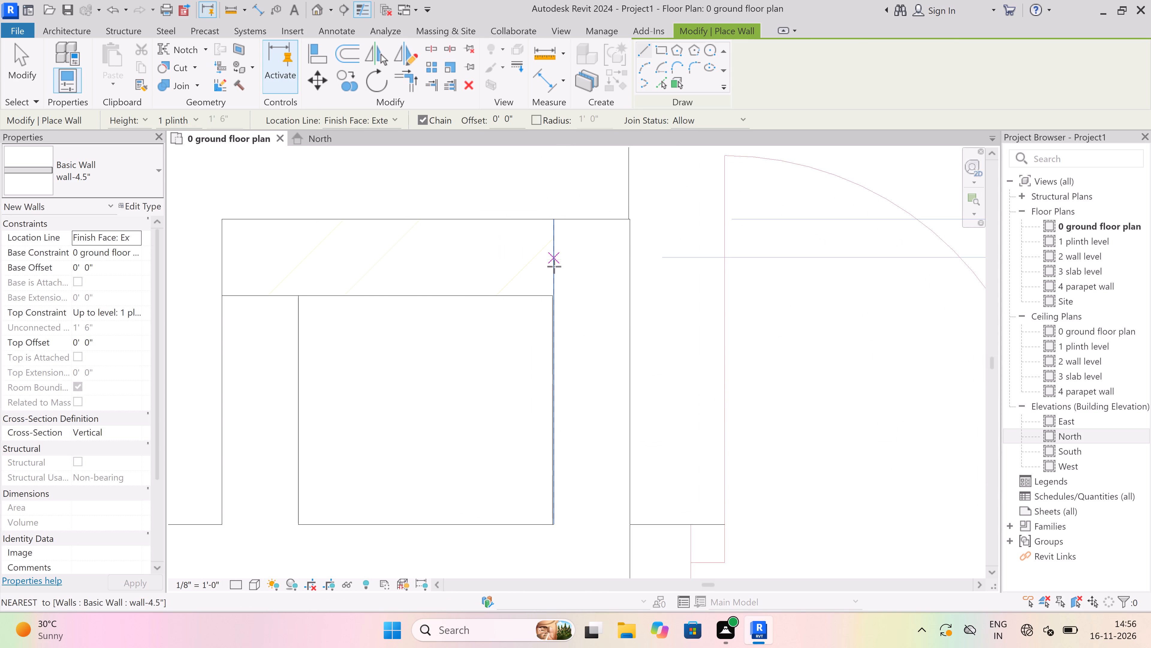
Draw a wall-4.5" wall about 1'-7 1/2" long across the duct's upper side to its bedroom-side outer edge, and end the chain.
left_click_drag(552, 294, 547, 295)
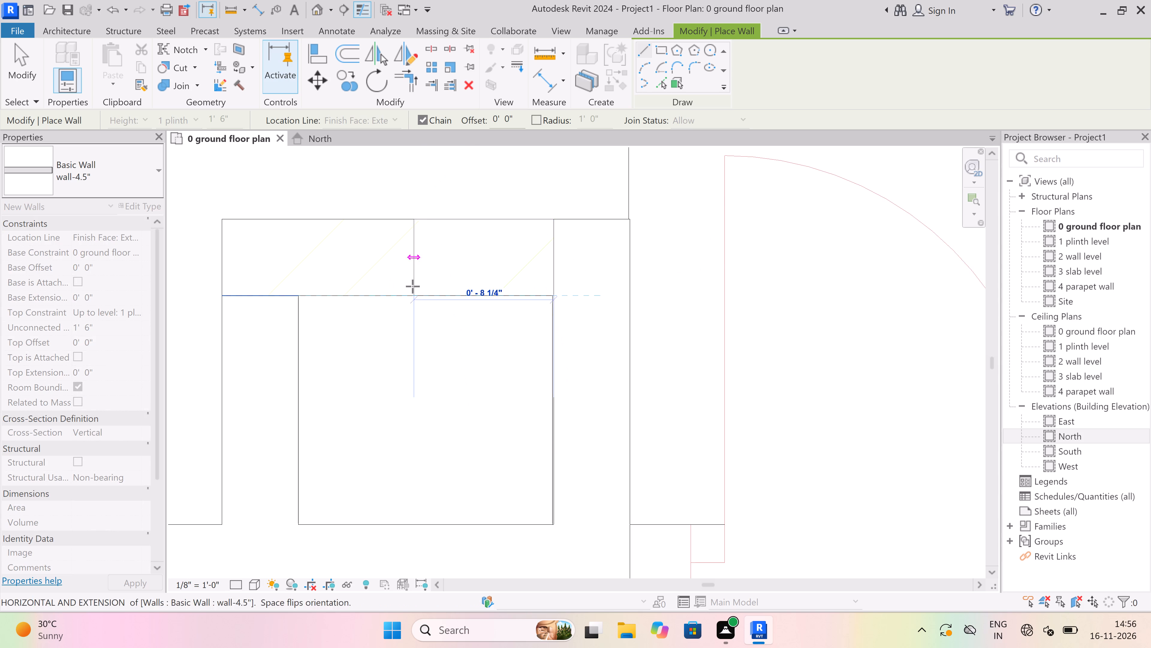
scroll(410, 284, "down", 4)
scroll(304, 285, "up", 7)
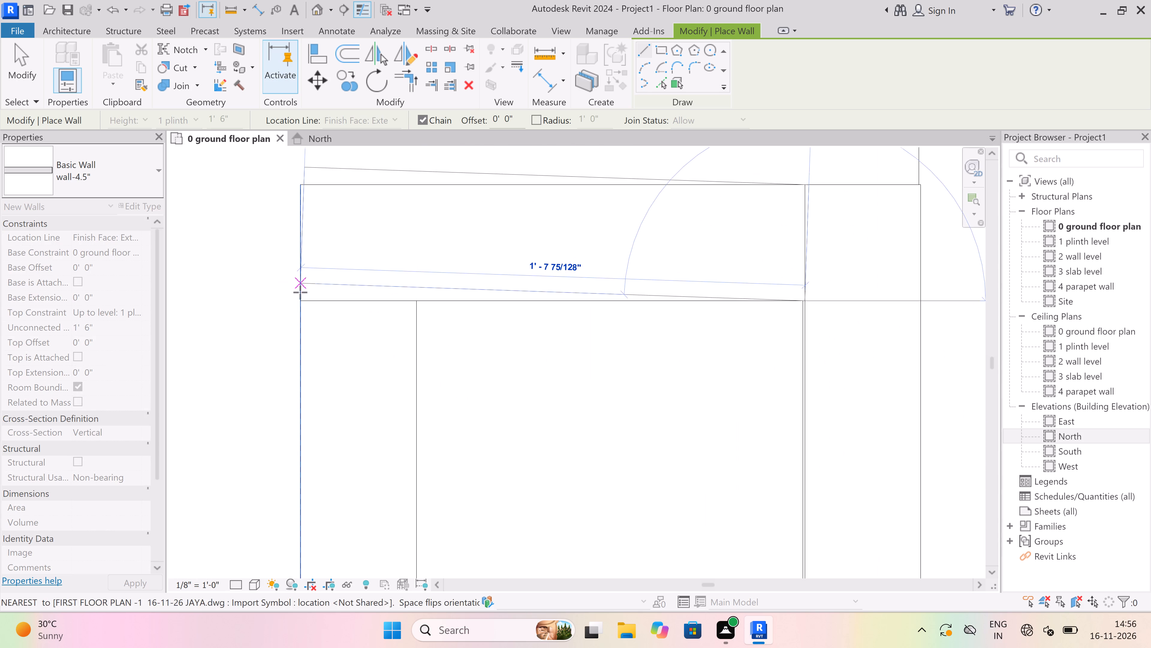
scroll(298, 295, "up", 3)
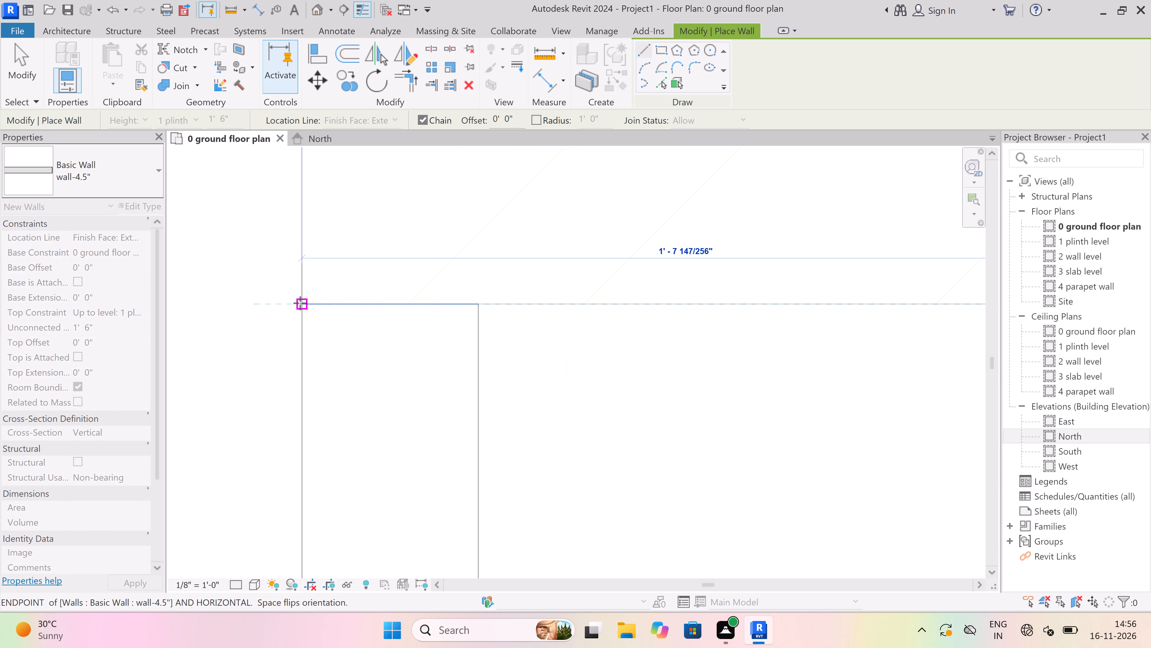
left_click(301, 302)
scroll(539, 249, "down", 5)
scroll(501, 269, "down", 3)
key("Escape")
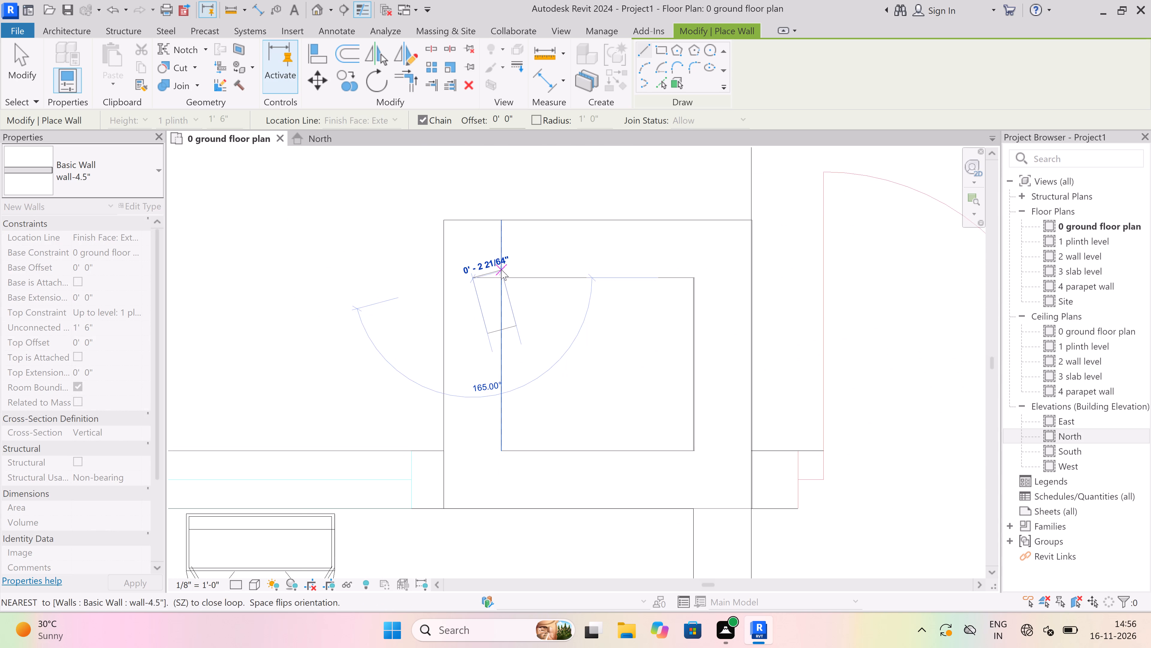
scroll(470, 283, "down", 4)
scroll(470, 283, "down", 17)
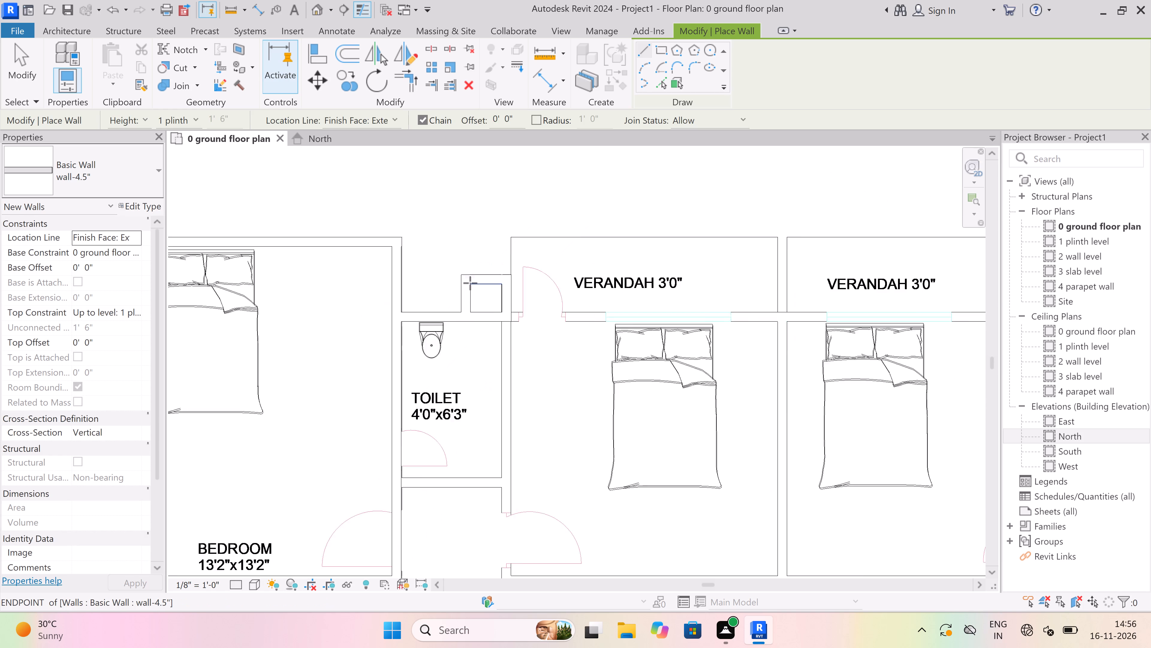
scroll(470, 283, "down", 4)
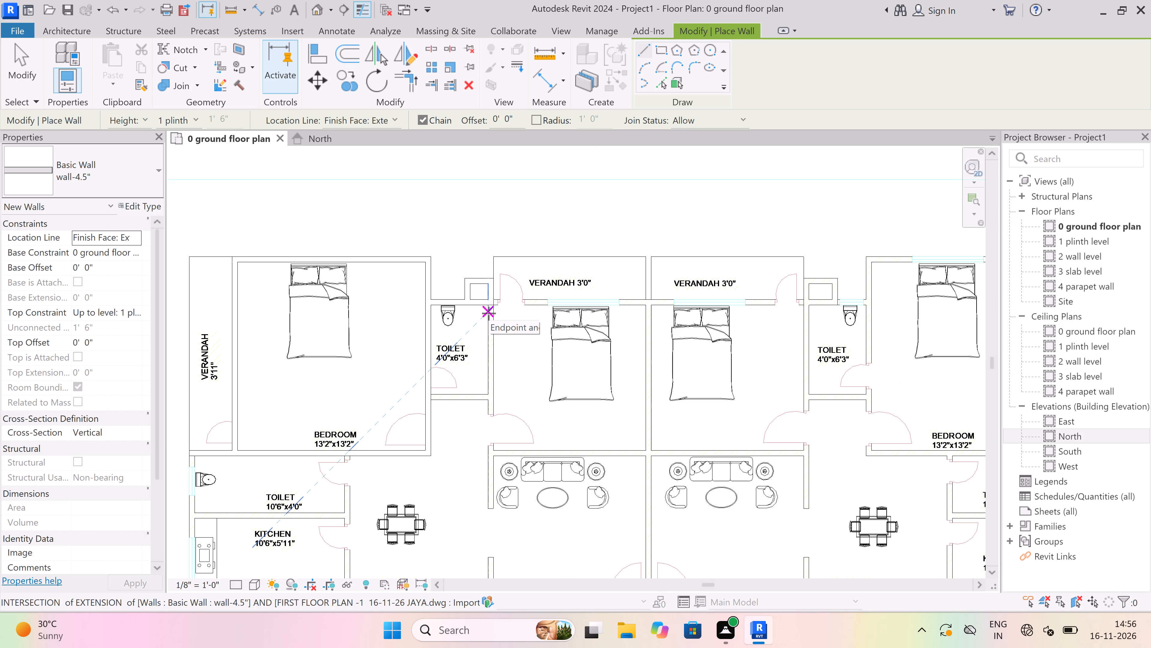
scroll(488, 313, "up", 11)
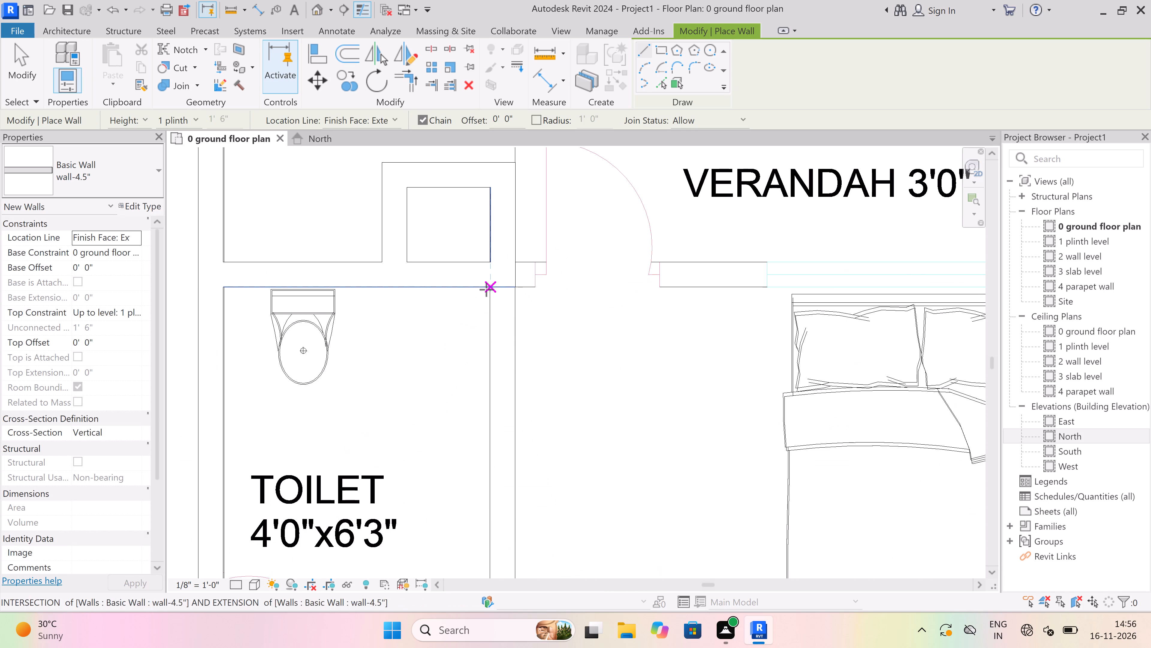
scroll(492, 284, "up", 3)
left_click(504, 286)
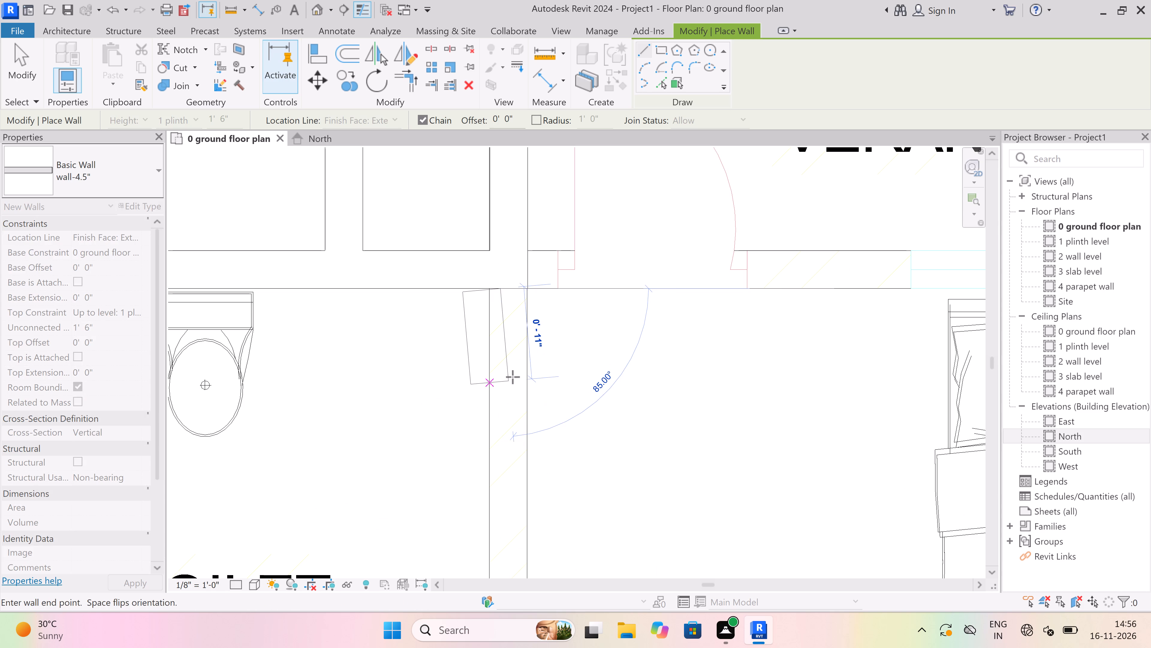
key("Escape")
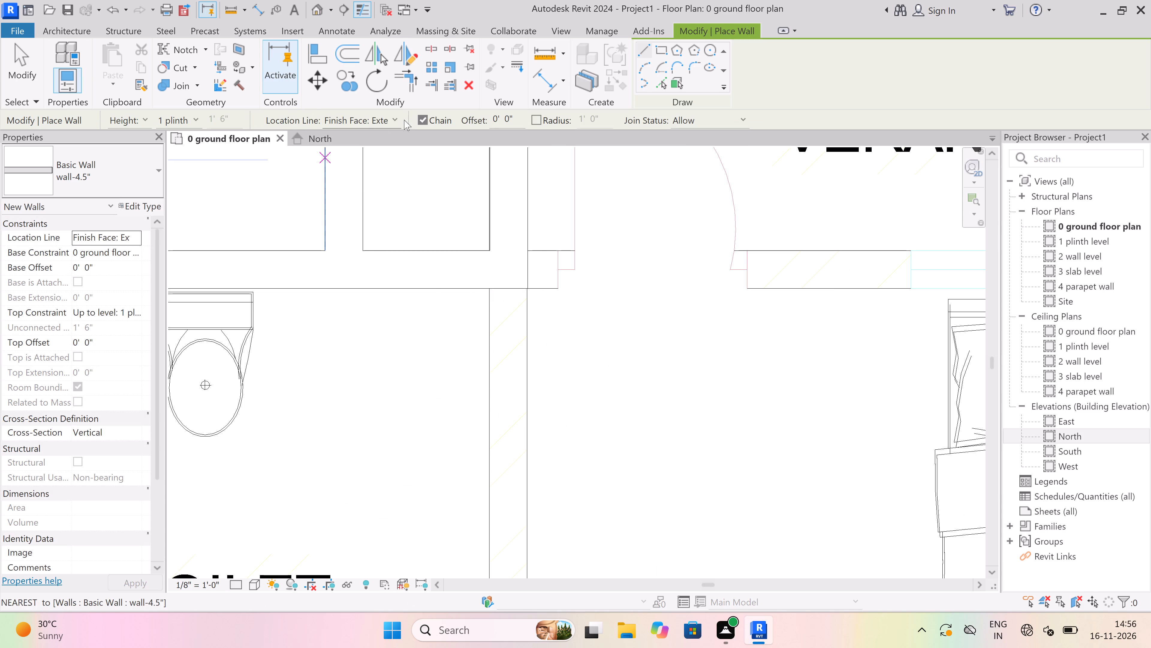
With the location line at Wall Centerline, draw a wall-4.5" wall from the 4'0"x6'3" toilet's upper inner corner down to the 10'8"x9'9" living room's lower edge; end the chain.
left_click(391, 117)
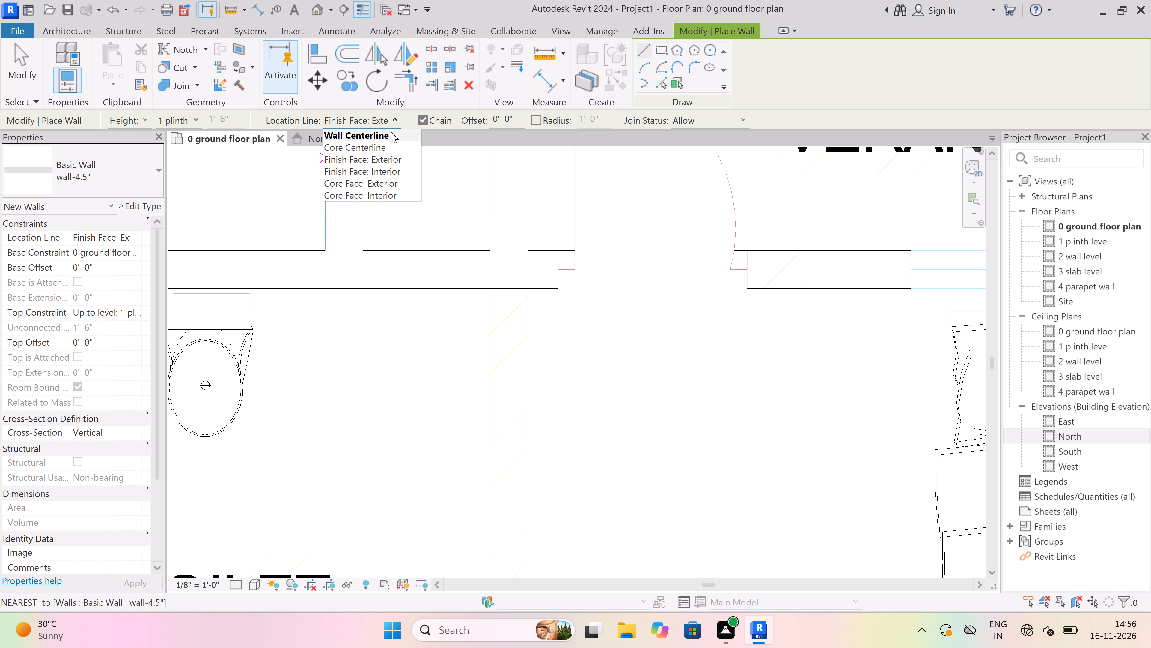
left_click(393, 129)
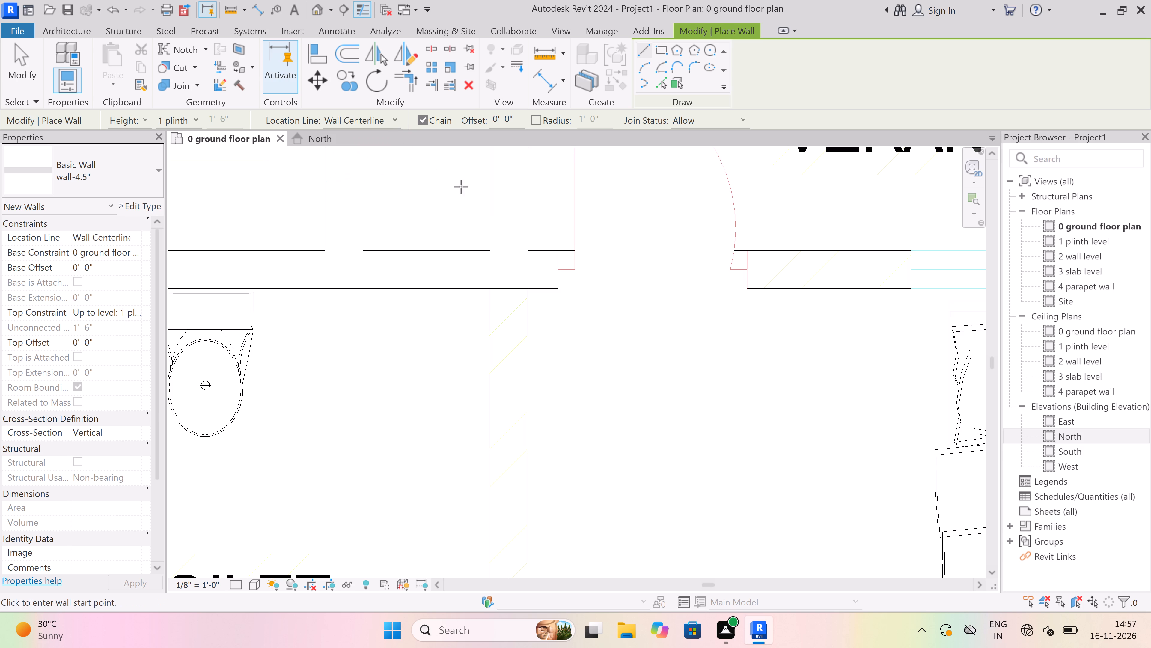
left_click_drag(507, 289, 509, 321)
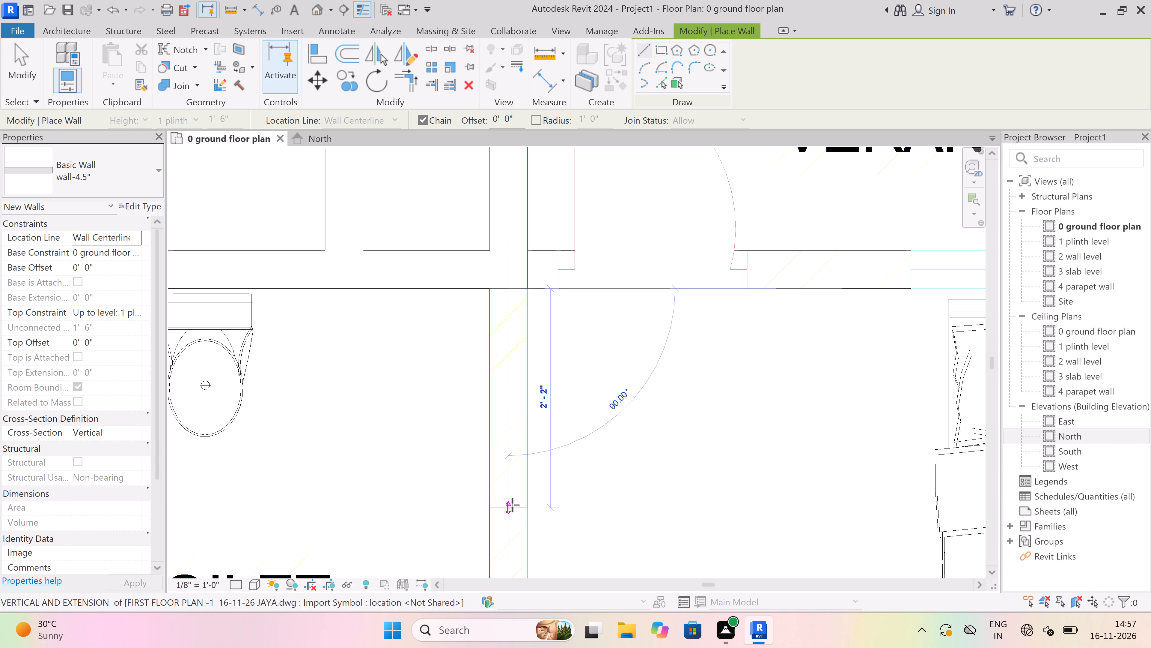
scroll(511, 354, "down", 14)
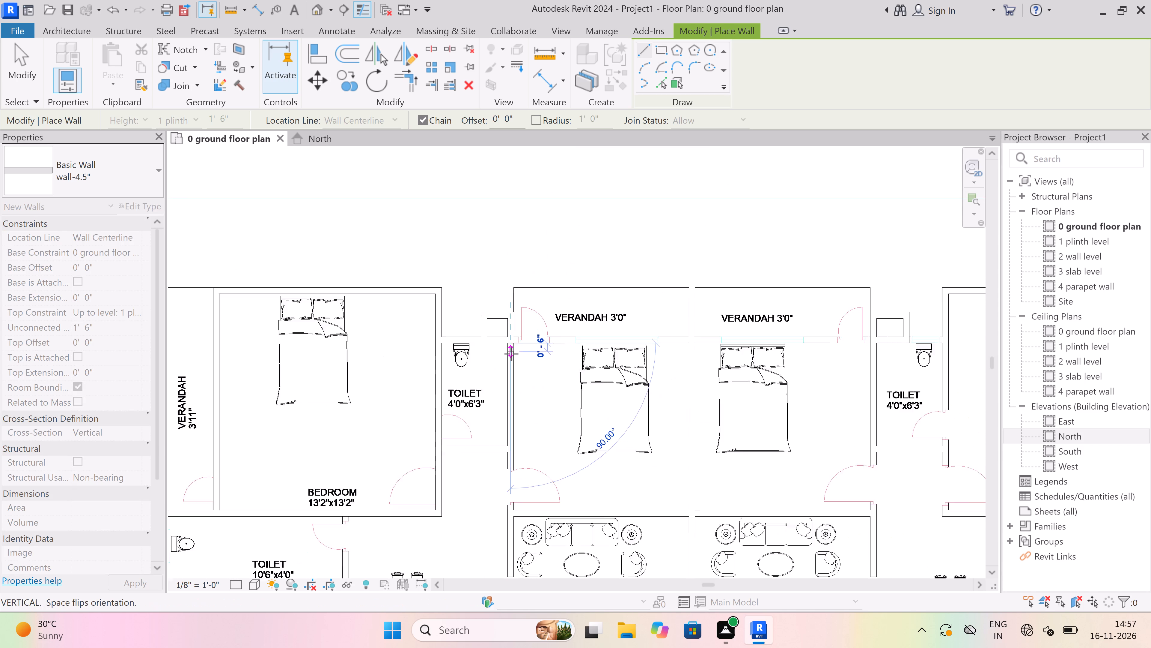
scroll(509, 444, "up", 12)
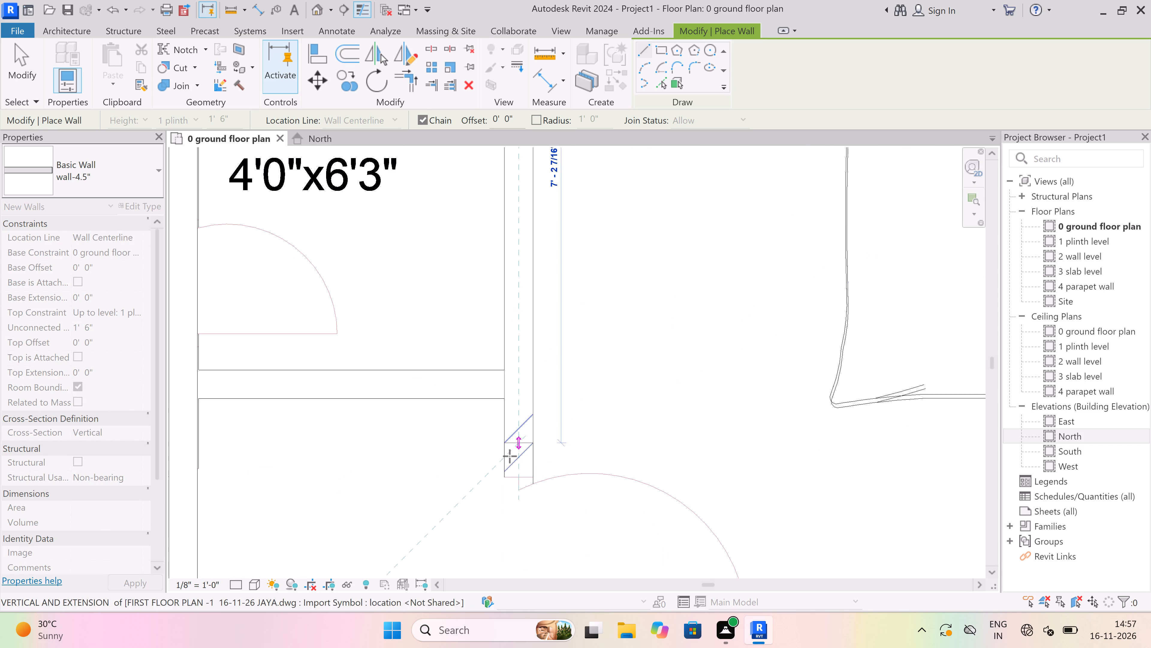
scroll(516, 469, "up", 3)
scroll(516, 436, "down", 9)
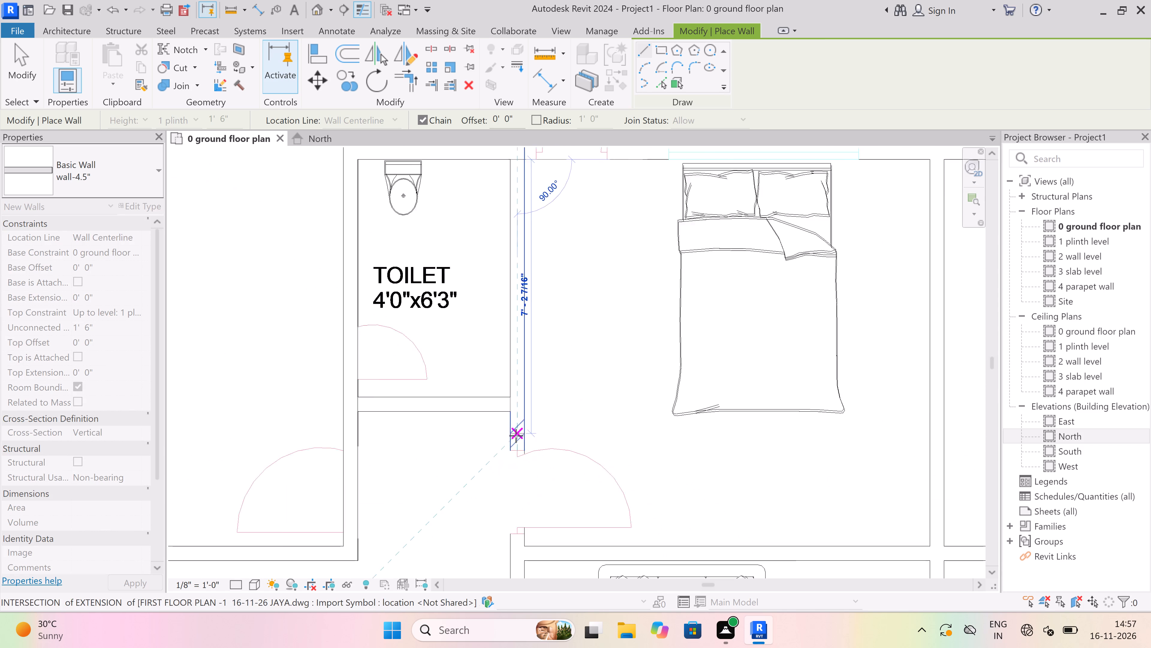
scroll(516, 436, "down", 5)
scroll(517, 480, "up", 3)
scroll(515, 436, "down", 14)
scroll(515, 472, "up", 4)
scroll(511, 505, "up", 4)
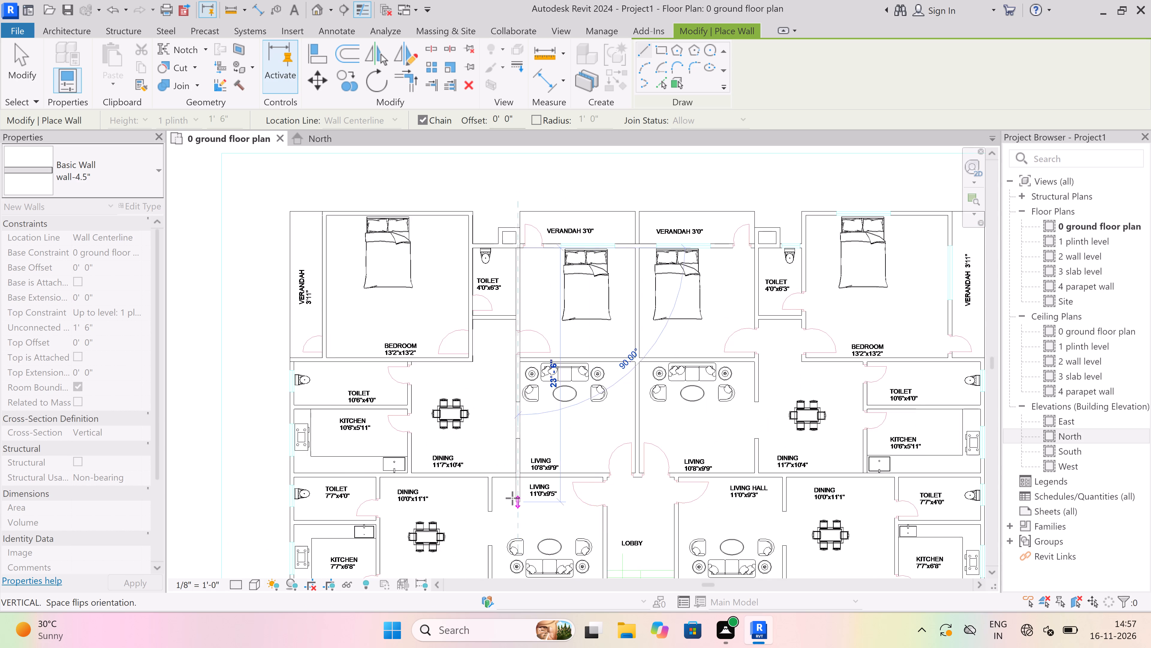
scroll(512, 498, "up", 5)
scroll(519, 453, "up", 12)
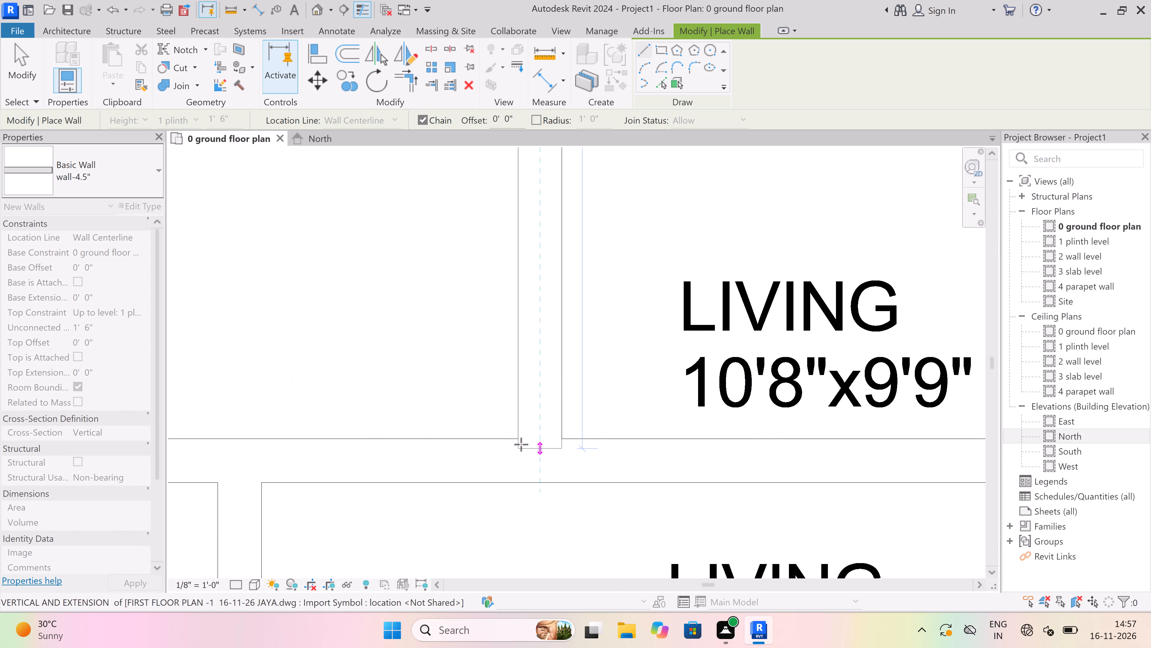
scroll(521, 444, "up", 5)
scroll(560, 439, "up", 7)
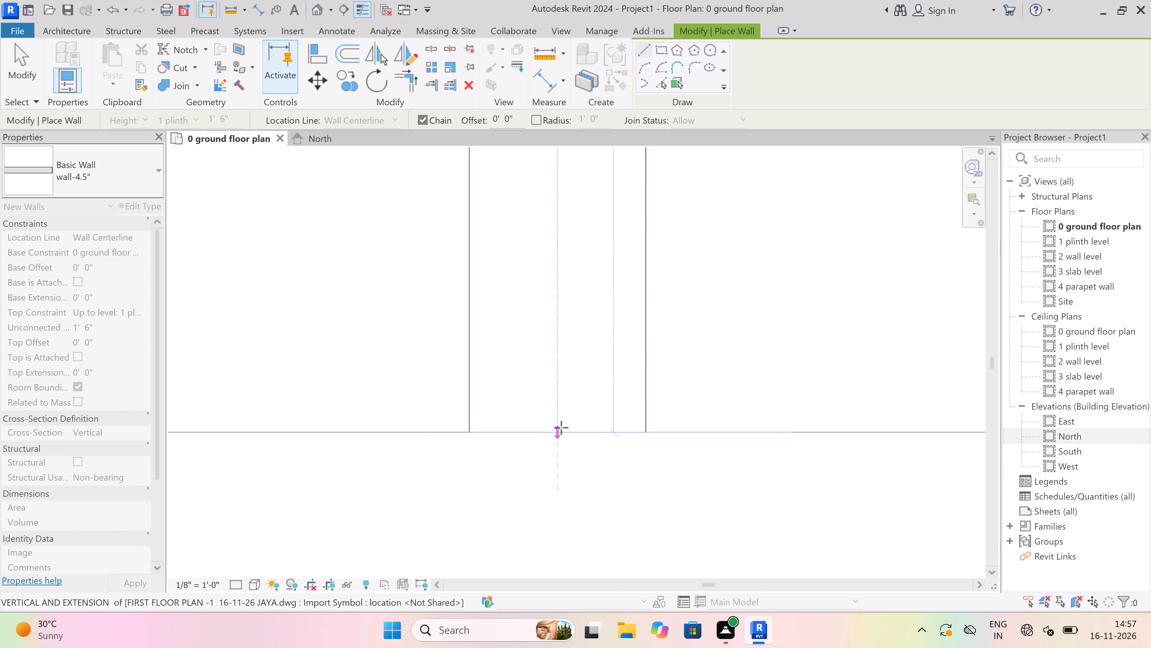
scroll(561, 427, "up", 3)
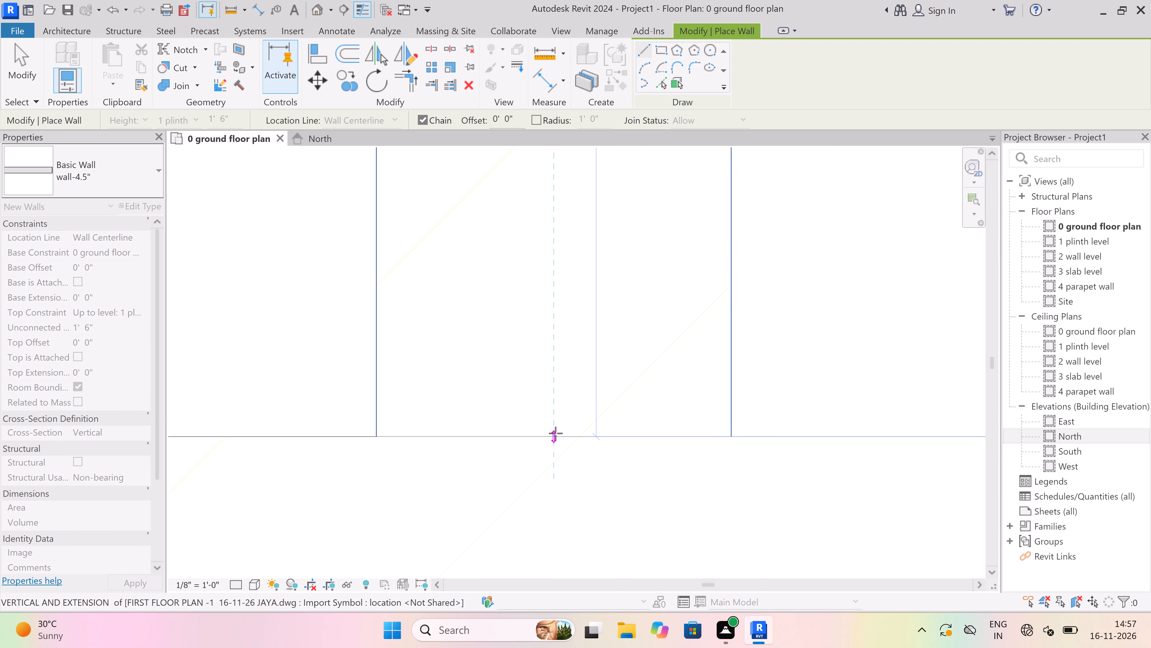
left_click(555, 433)
scroll(540, 463, "down", 10)
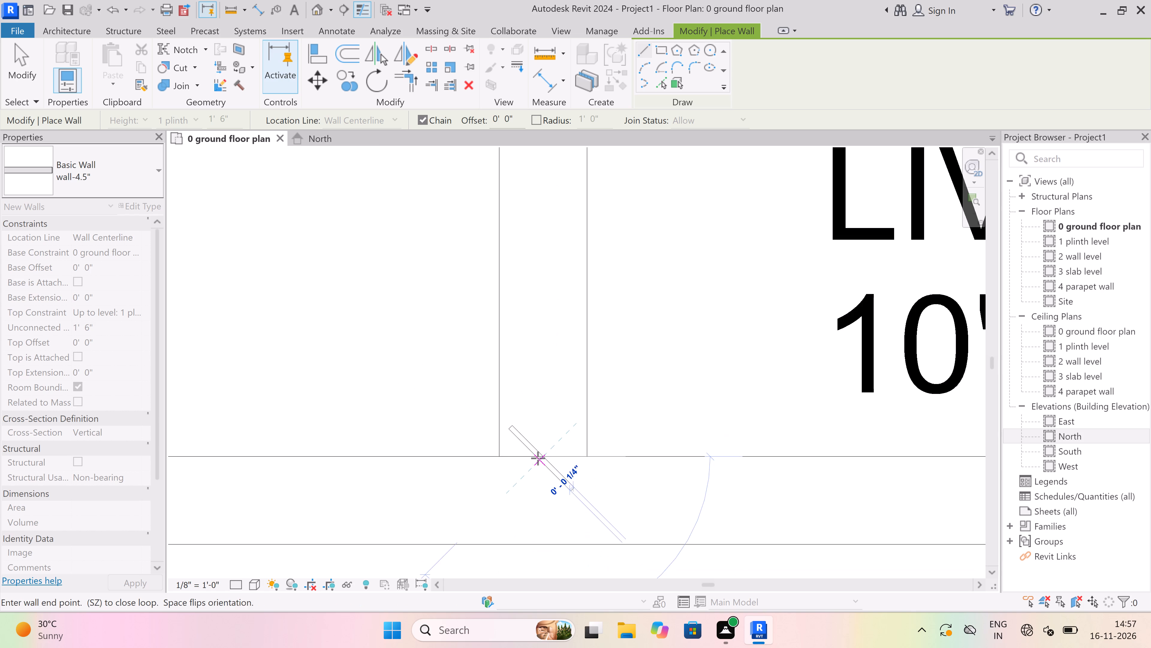
key("Escape")
Draw a wall-4.5" wall along both 3'0" verandahs, from the first toilet's wall end to the opposite toilet's bedroom wall, and end the chain.
scroll(527, 482, "down", 11)
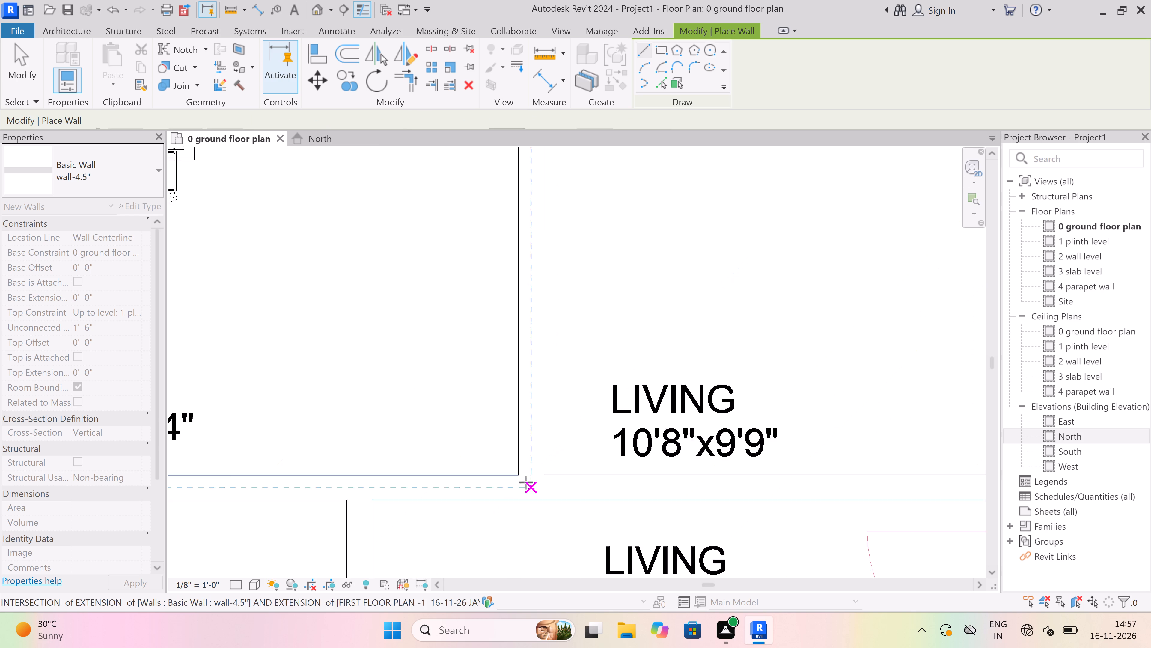
scroll(526, 482, "down", 16)
scroll(526, 472, "up", 1)
scroll(522, 374, "up", 6)
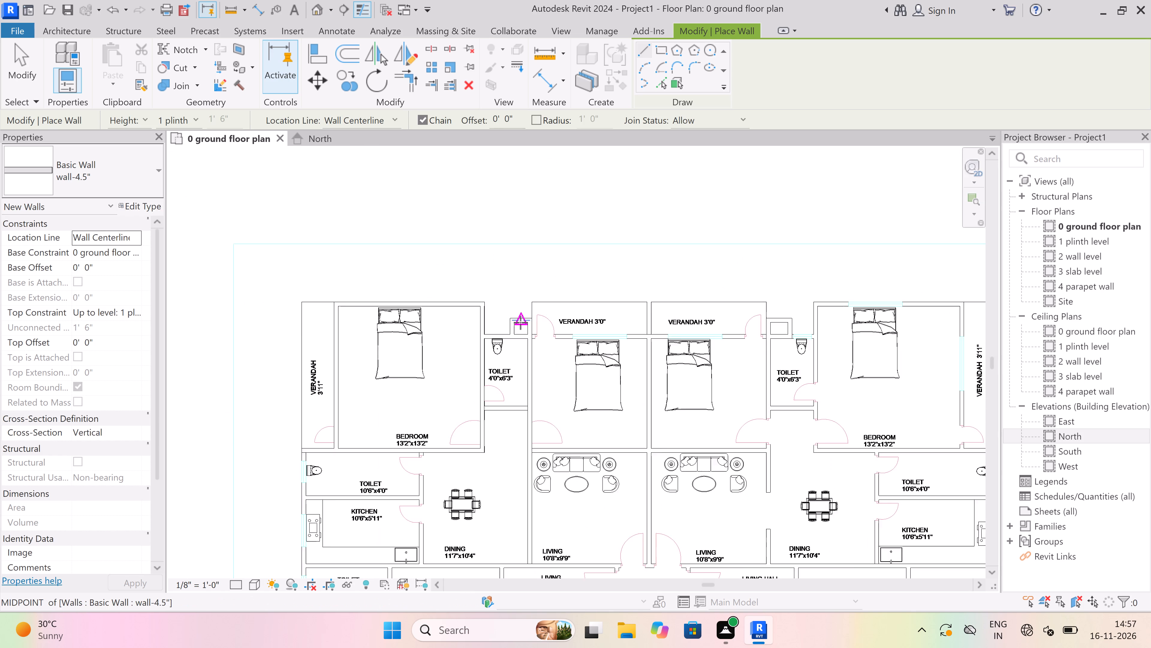
scroll(520, 322, "up", 6)
scroll(570, 354, "up", 4)
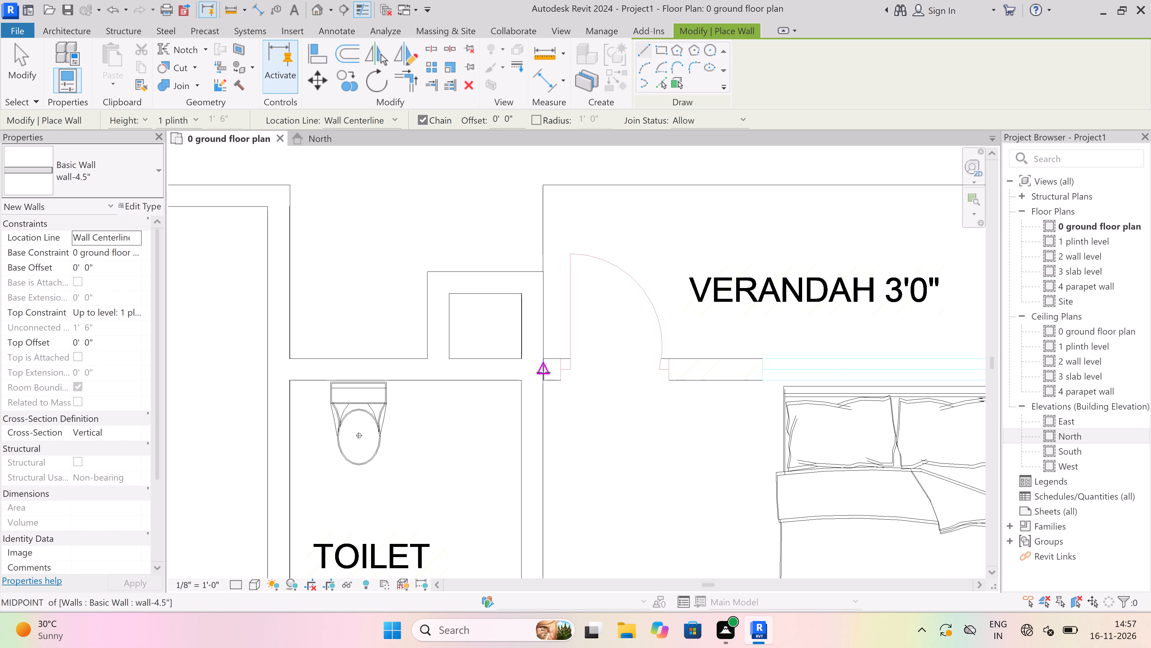
left_click(544, 367)
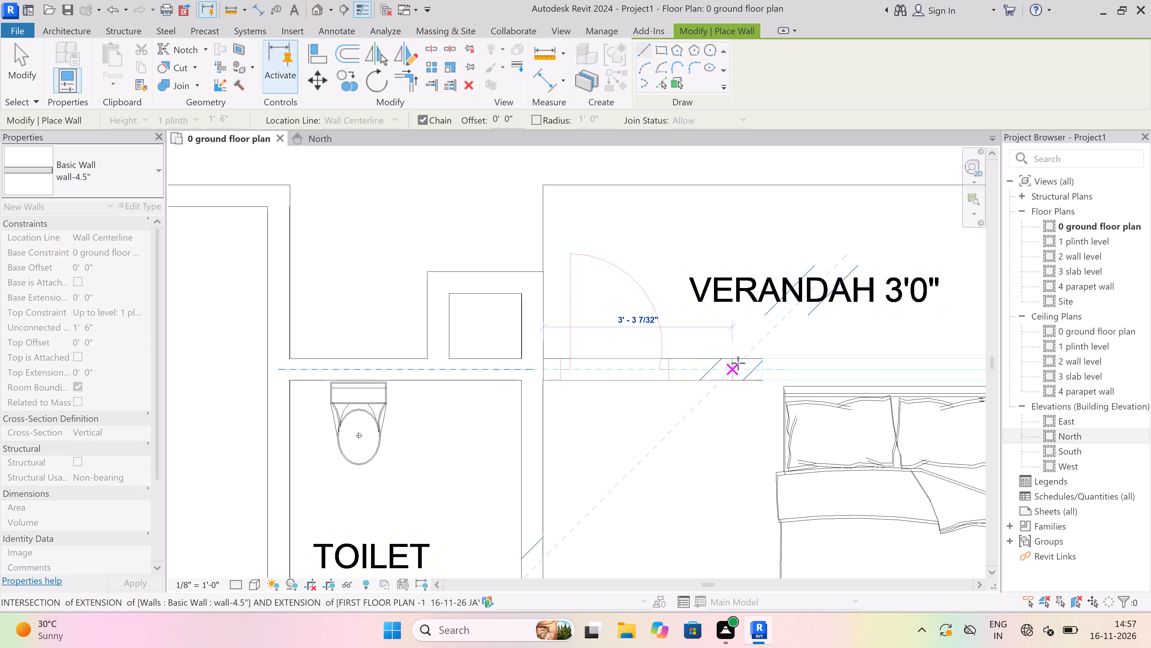
scroll(236, 375, "down", 8)
scroll(698, 367, "up", 3)
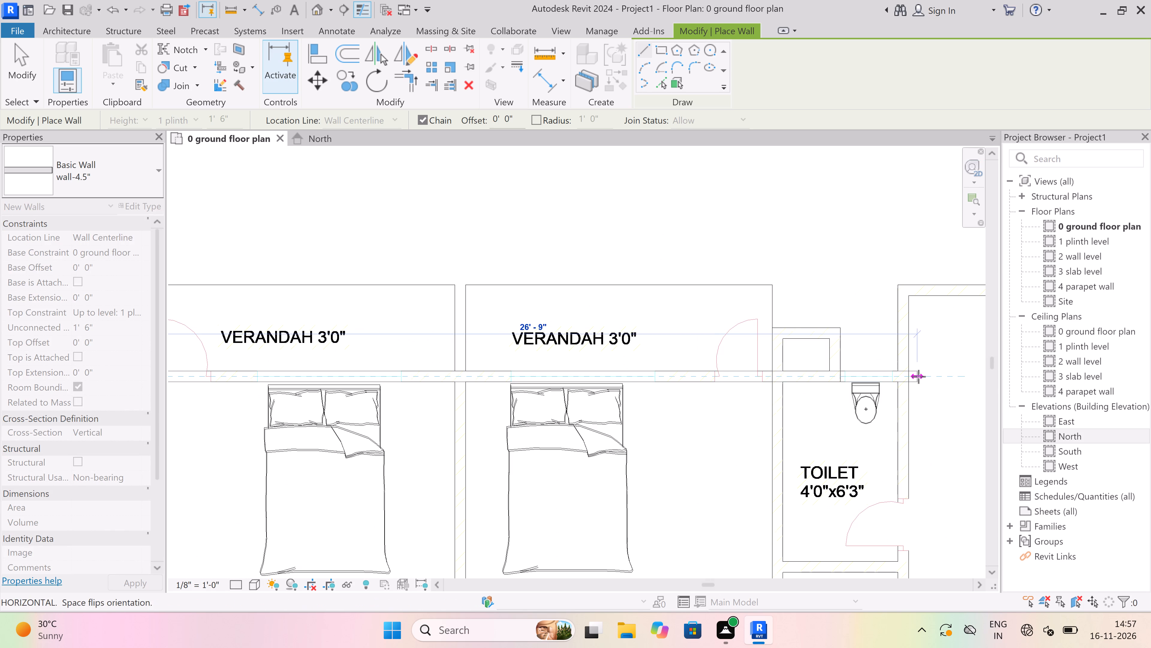
scroll(919, 376, "up", 15)
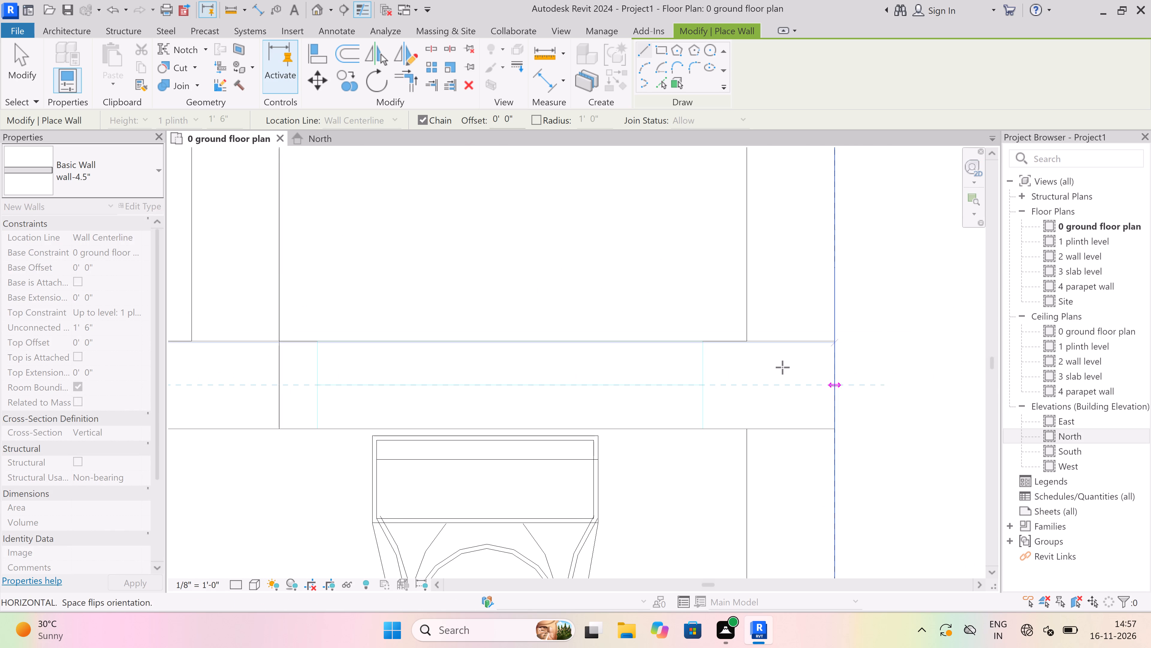
scroll(748, 366, "up", 5)
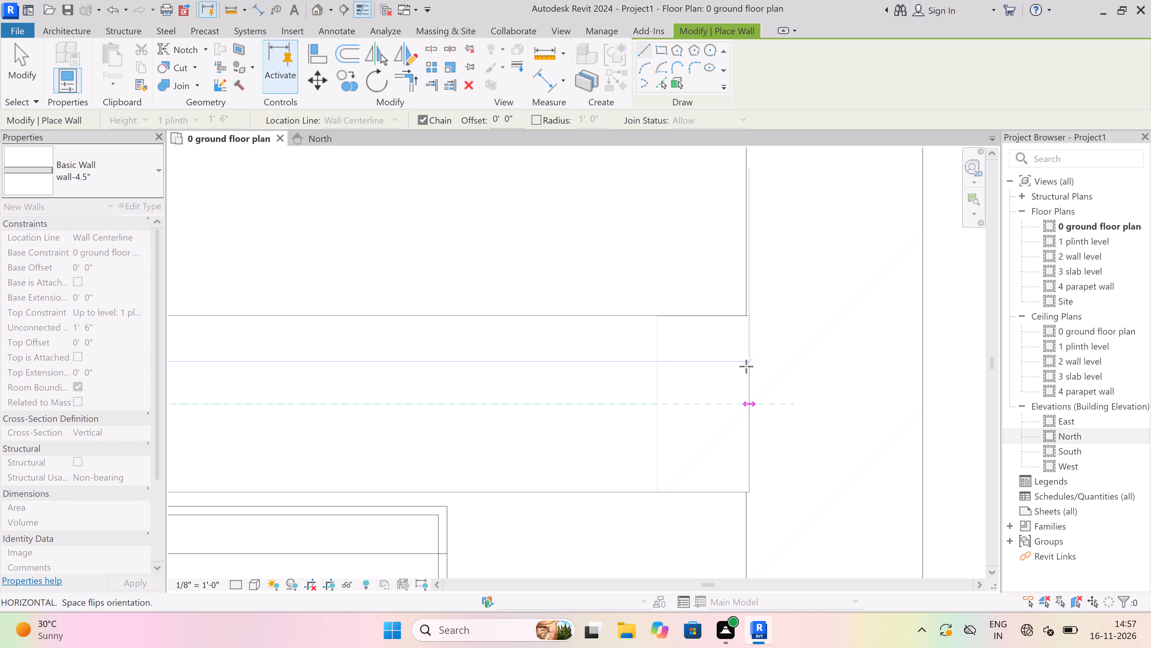
scroll(748, 403, "up", 3)
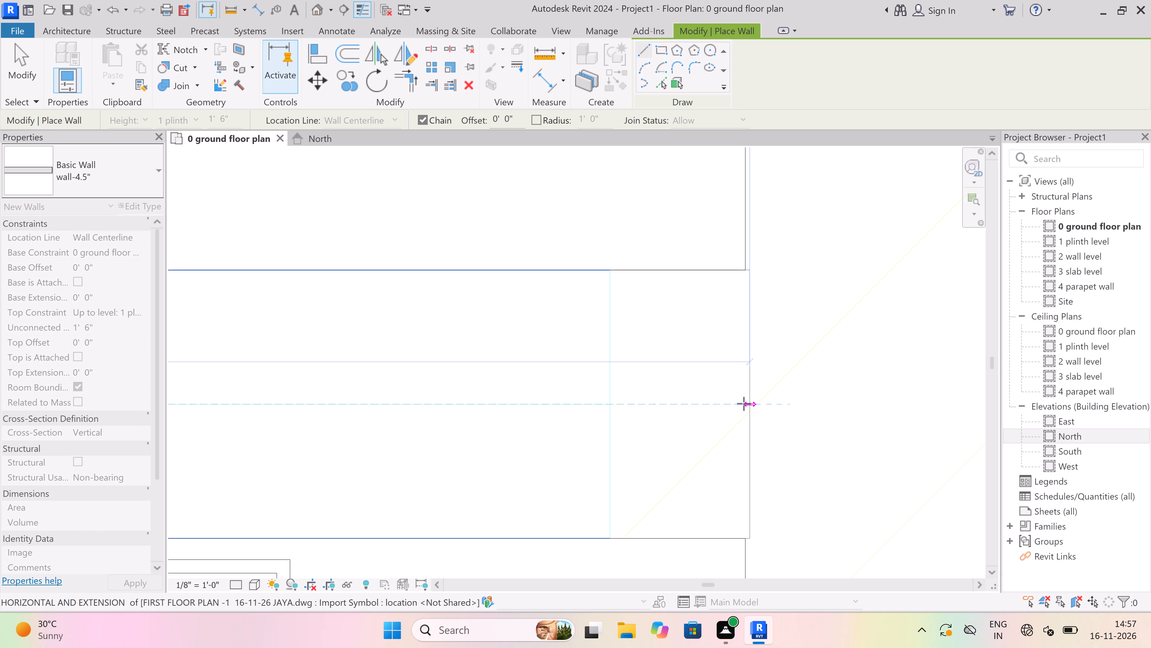
scroll(748, 396, "up", 5)
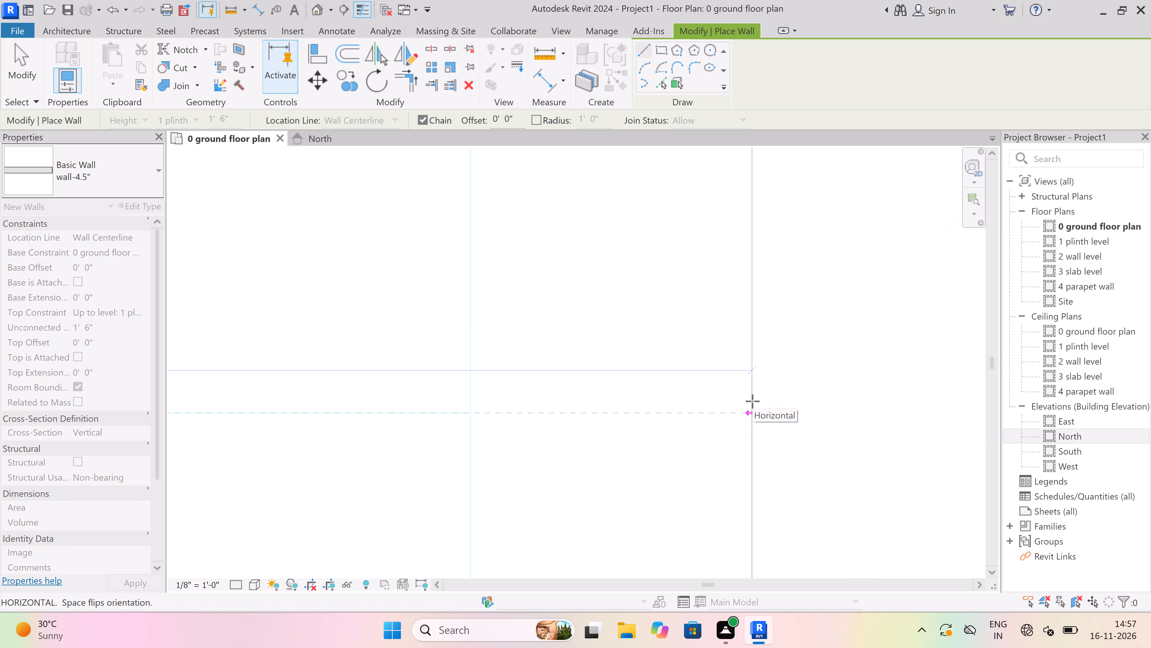
scroll(752, 401, "down", 4)
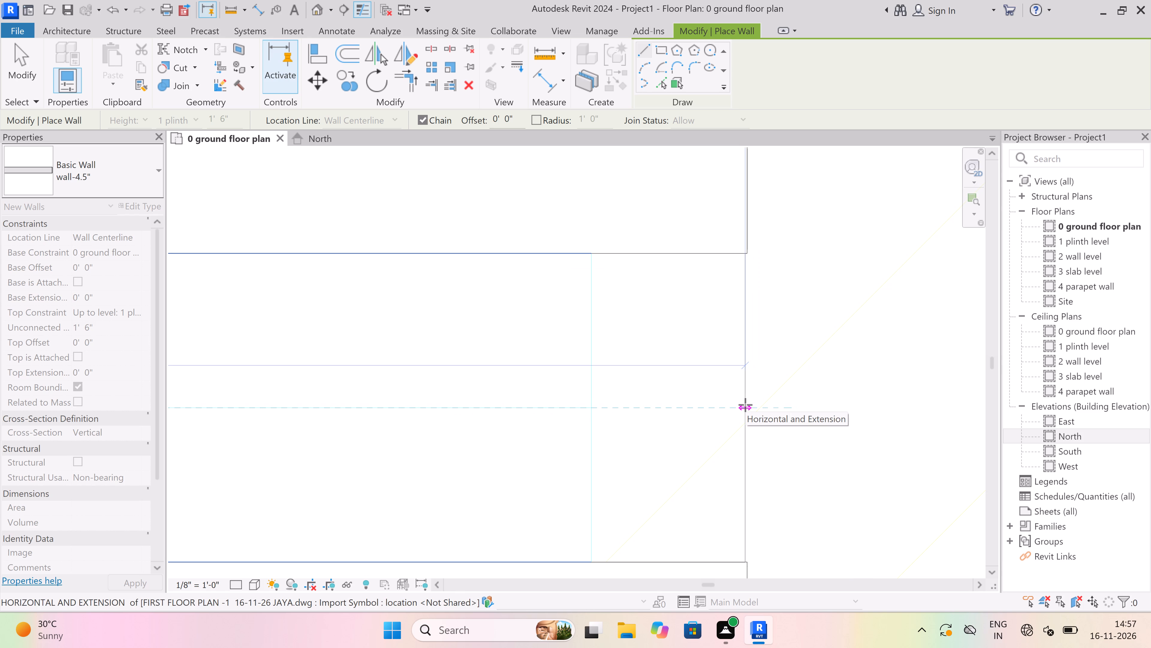
left_click(745, 405)
scroll(657, 376, "down", 5)
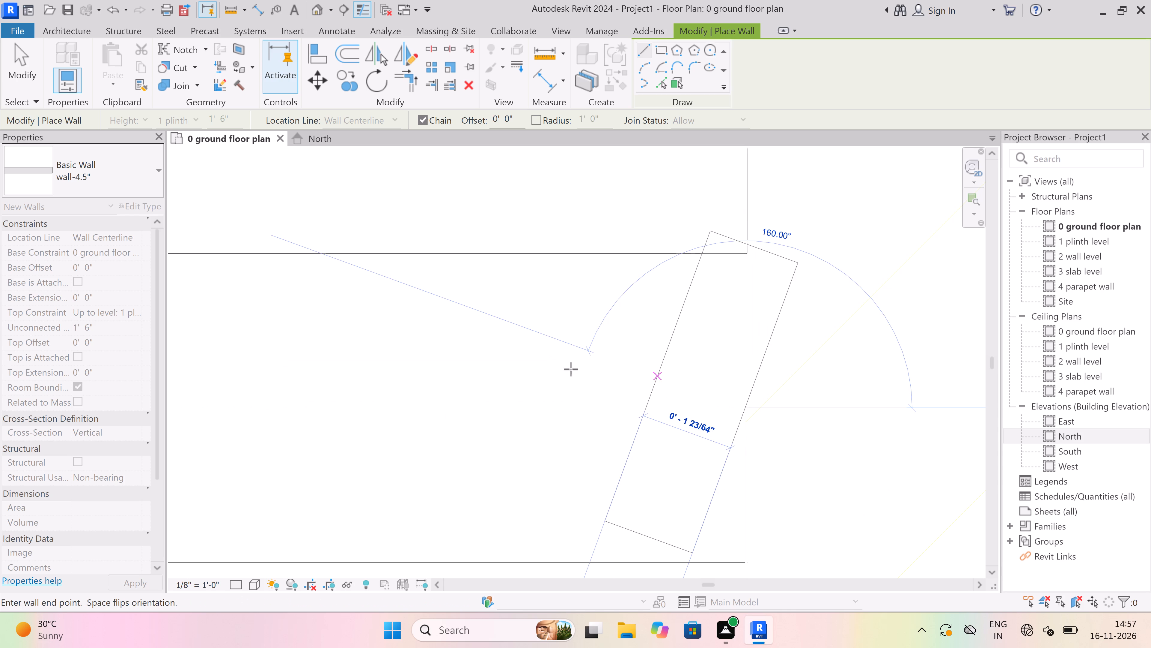
key("Escape")
Draw a wall-4.5" wall down the opposite 13'2"x13'2" bedroom's toilet side, from its upper to its lower outer corner with a final 1/4" segment; end the chain.
scroll(556, 368, "down", 15)
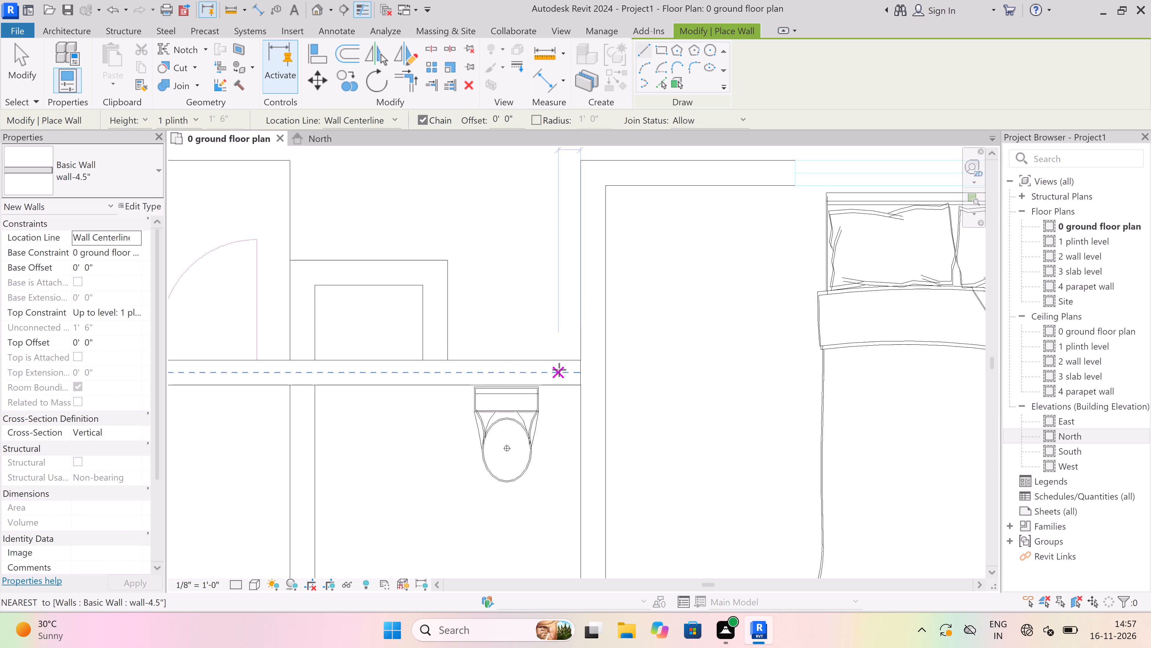
scroll(559, 370, "down", 14)
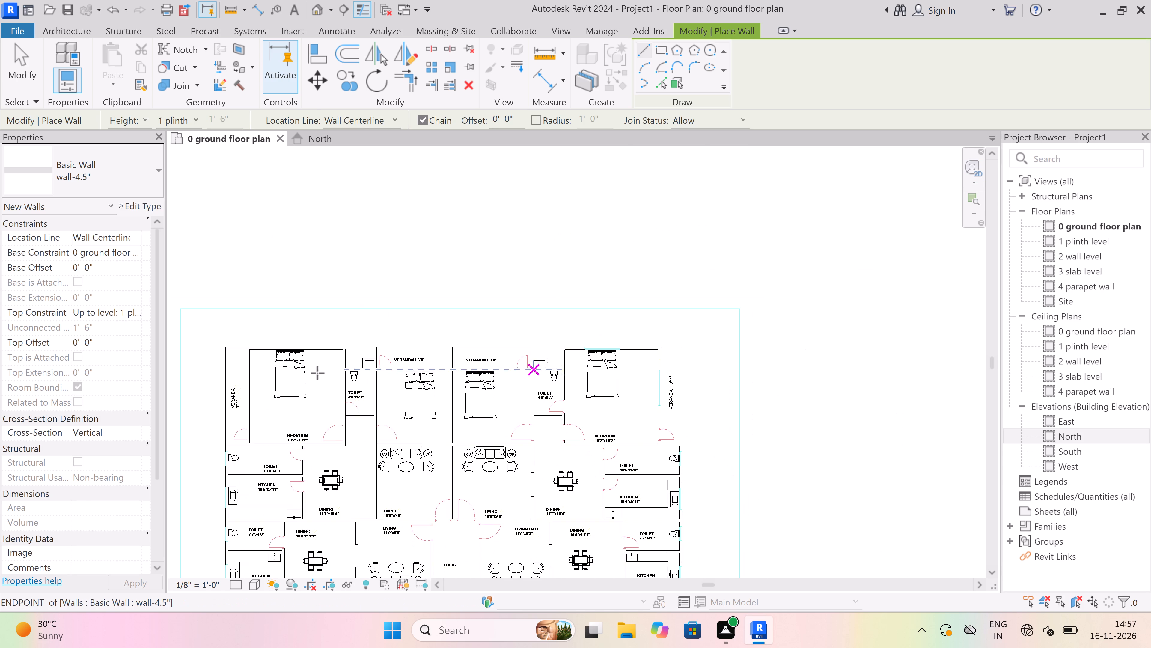
scroll(304, 371, "up", 2)
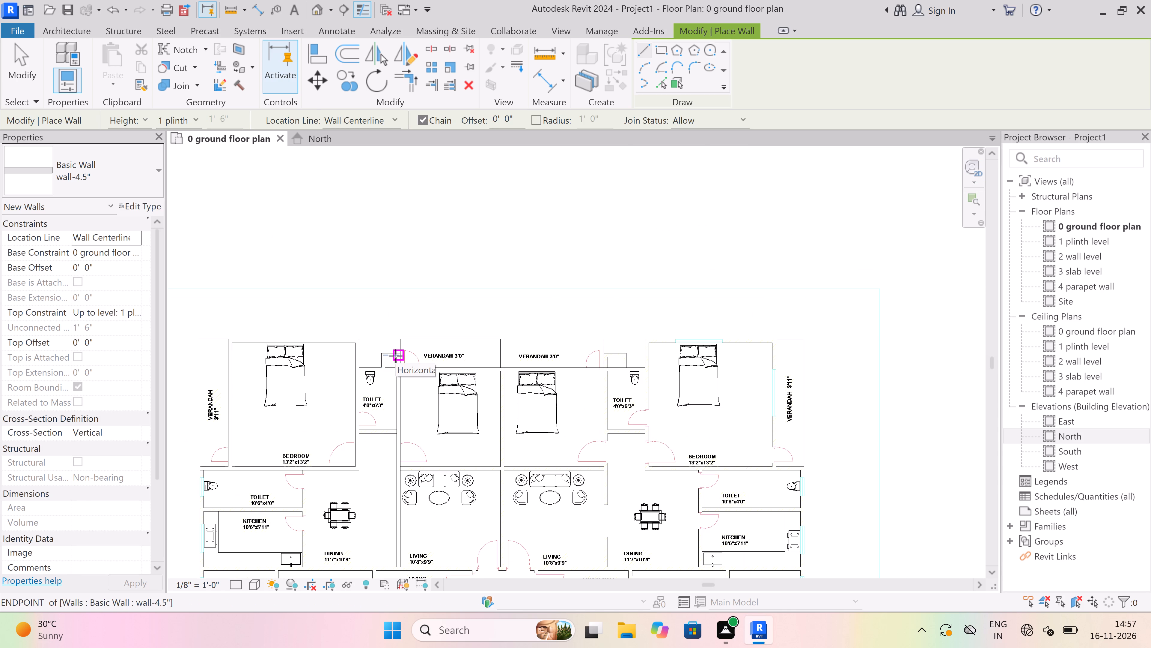
scroll(545, 384, "up", 3)
scroll(489, 333, "up", 3)
scroll(489, 310, "down", 8)
scroll(474, 304, "up", 3)
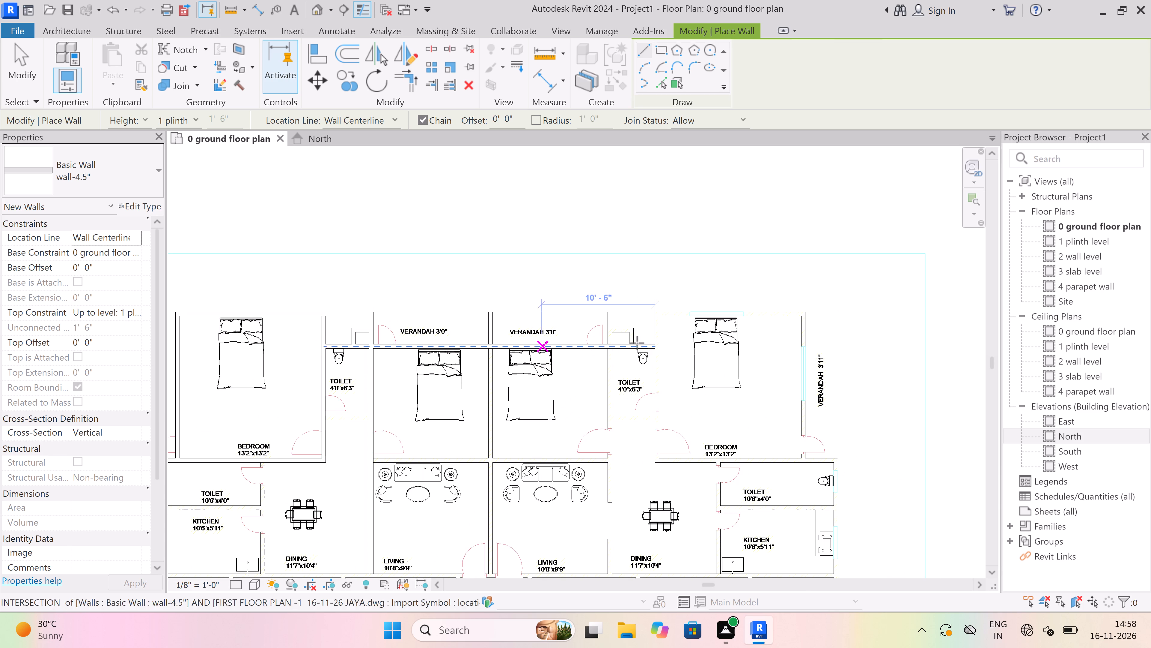
scroll(650, 339, "up", 1)
scroll(659, 308, "up", 7)
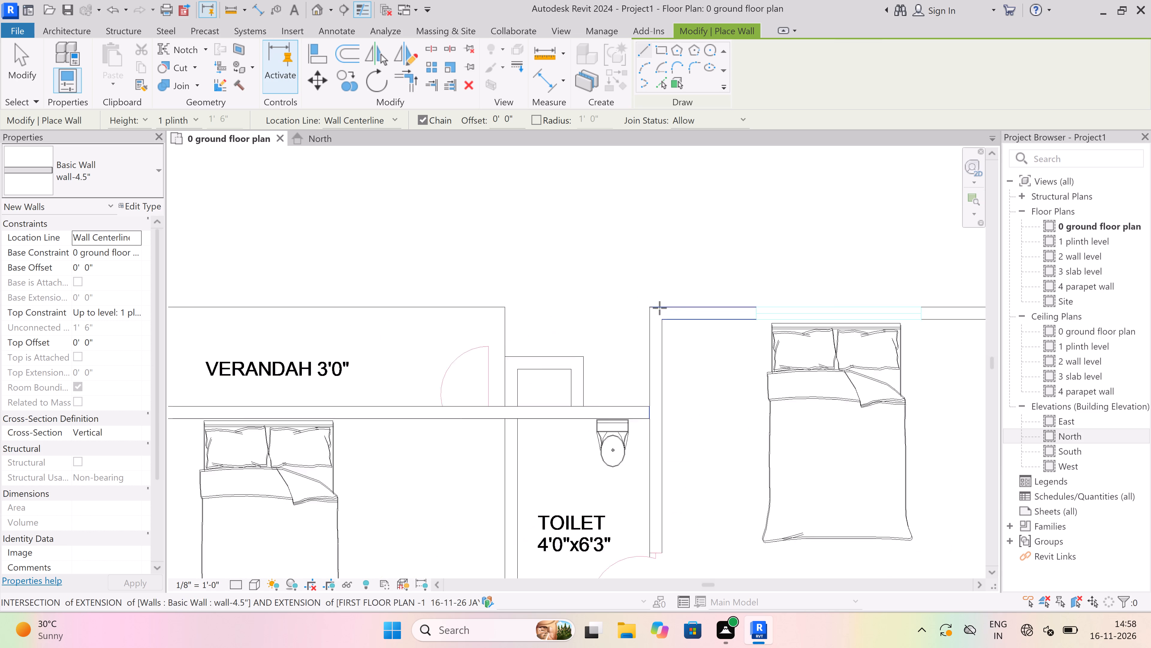
scroll(659, 308, "up", 4)
left_click_drag(654, 303, 653, 307)
scroll(645, 305, "down", 11)
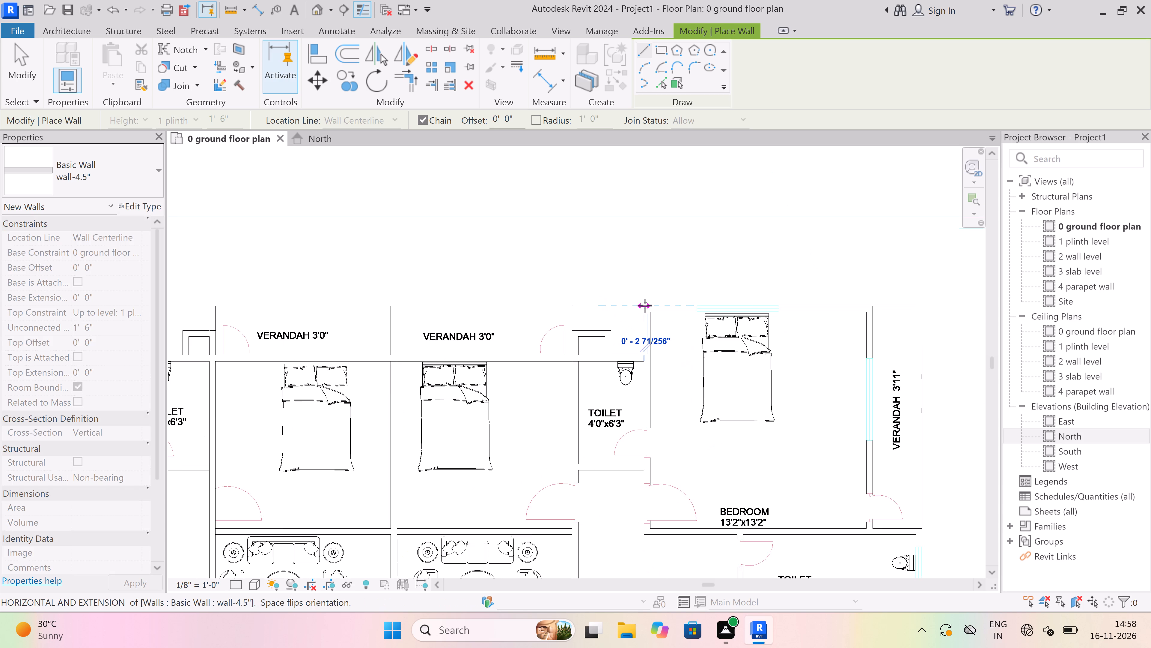
scroll(645, 305, "down", 2)
scroll(651, 427, "up", 4)
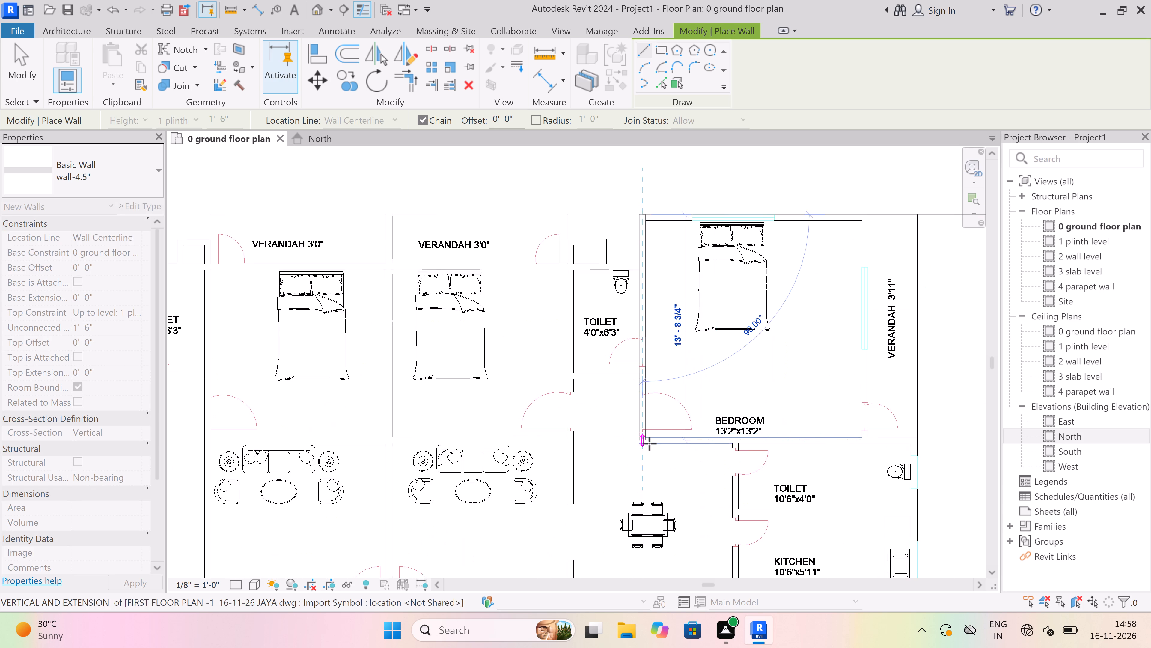
scroll(649, 443, "up", 1)
scroll(630, 354, "down", 8)
scroll(630, 354, "up", 4)
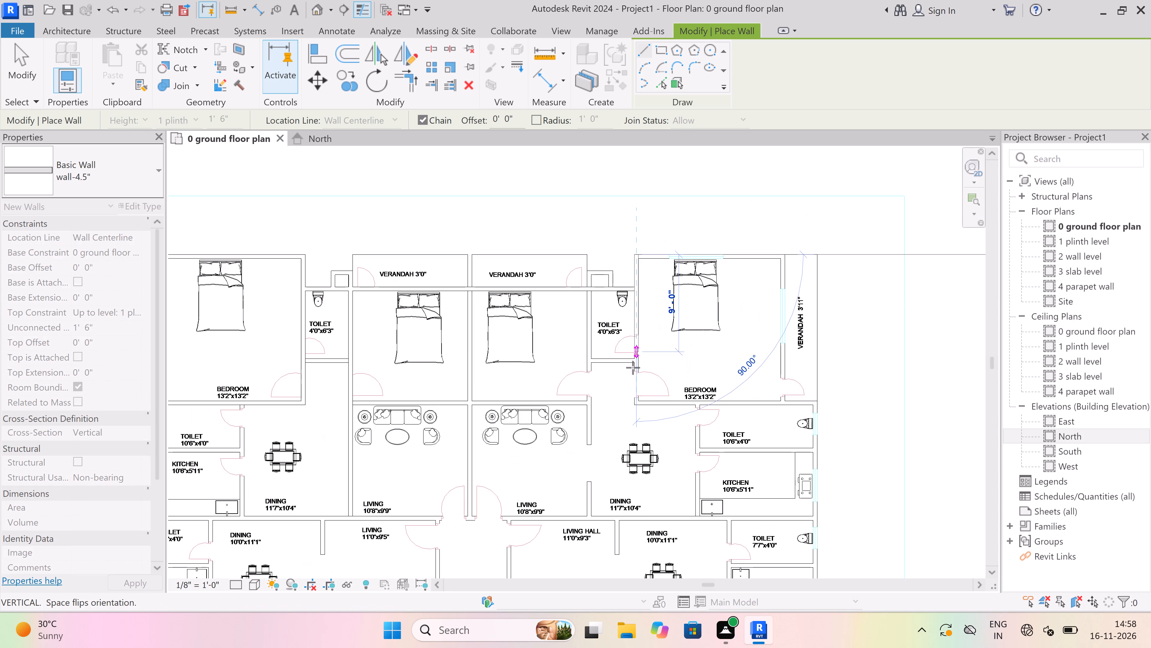
scroll(634, 385, "up", 4)
scroll(642, 439, "up", 5)
scroll(636, 404, "up", 8)
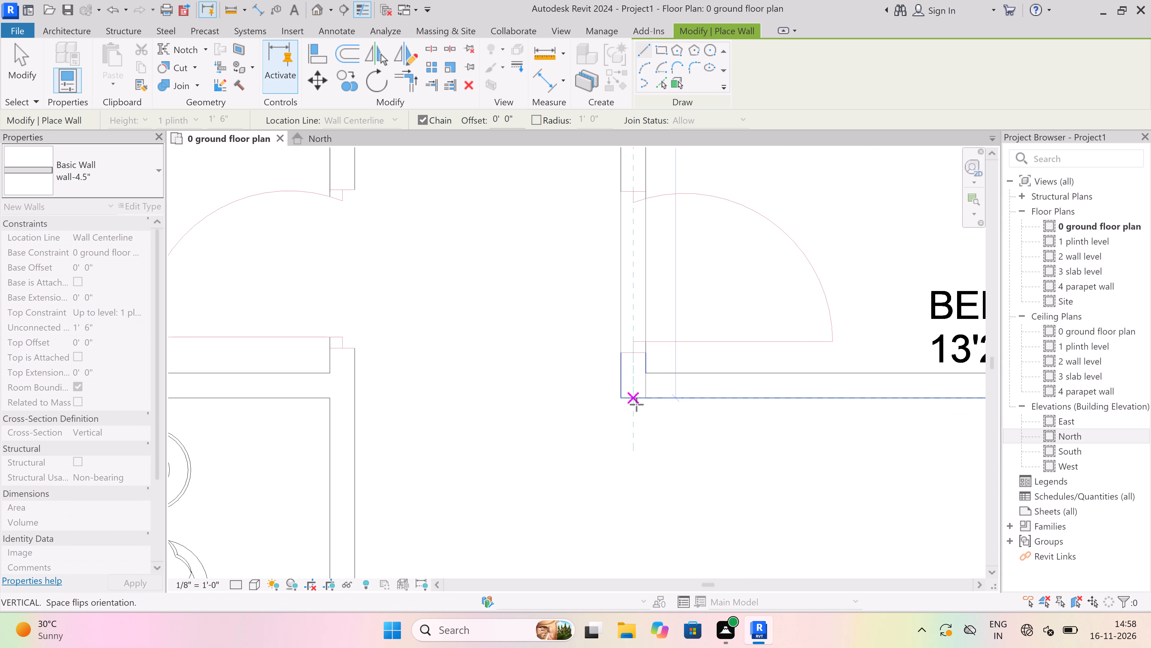
scroll(628, 391, "up", 4)
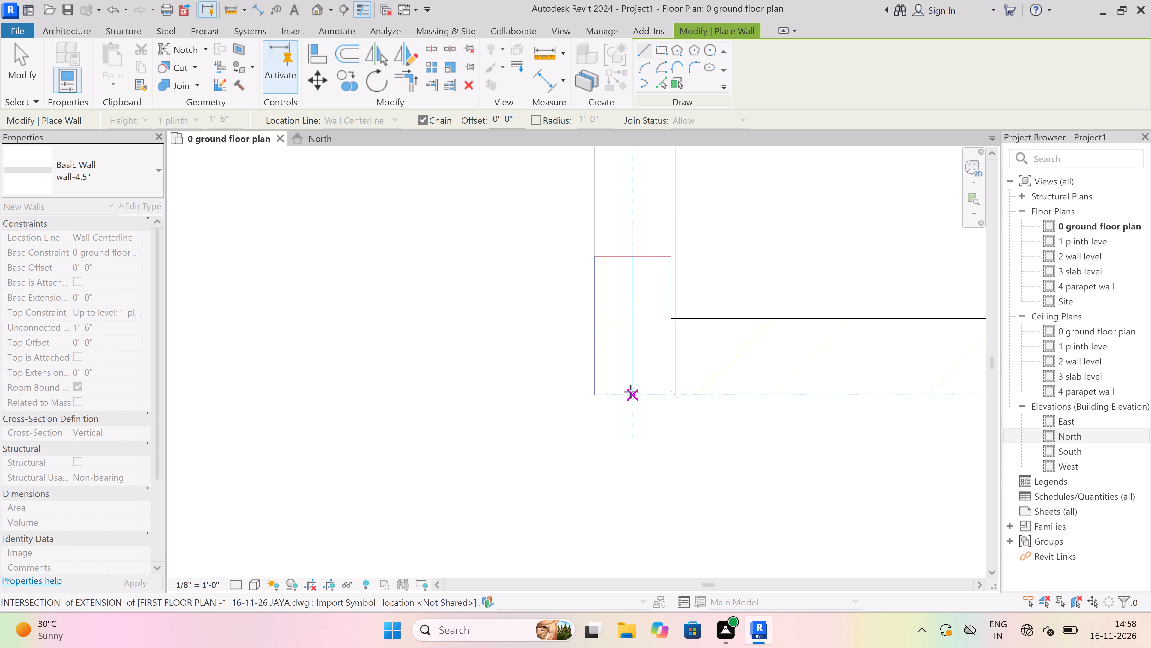
scroll(631, 391, "up", 4)
left_click(630, 391)
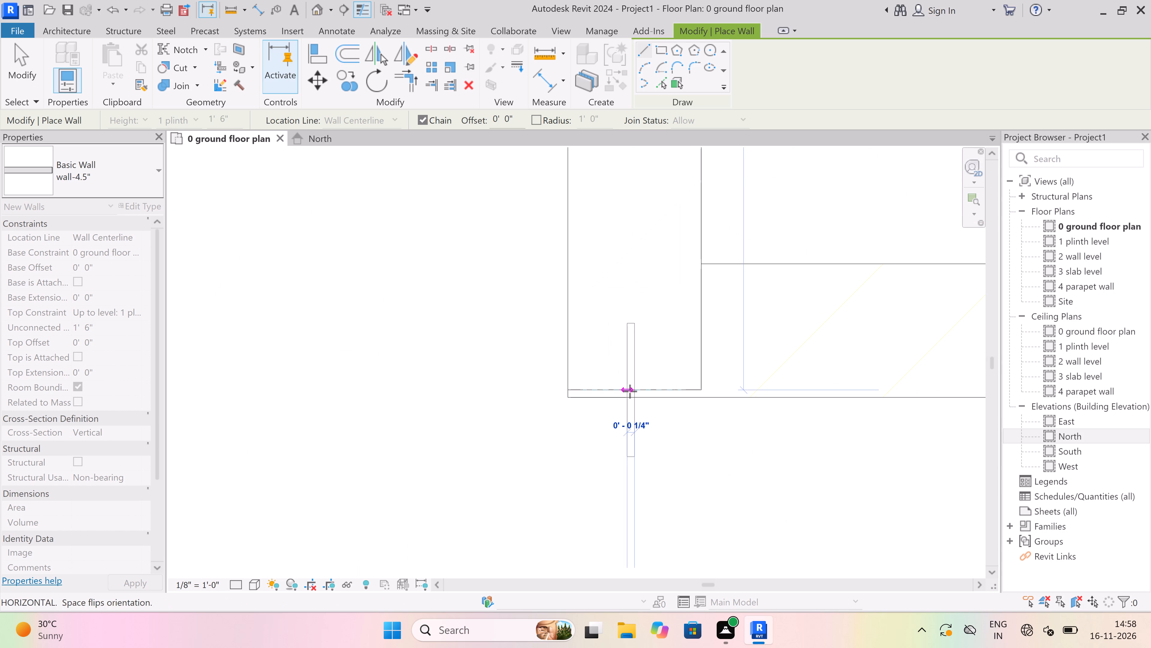
scroll(631, 391, "up", 8)
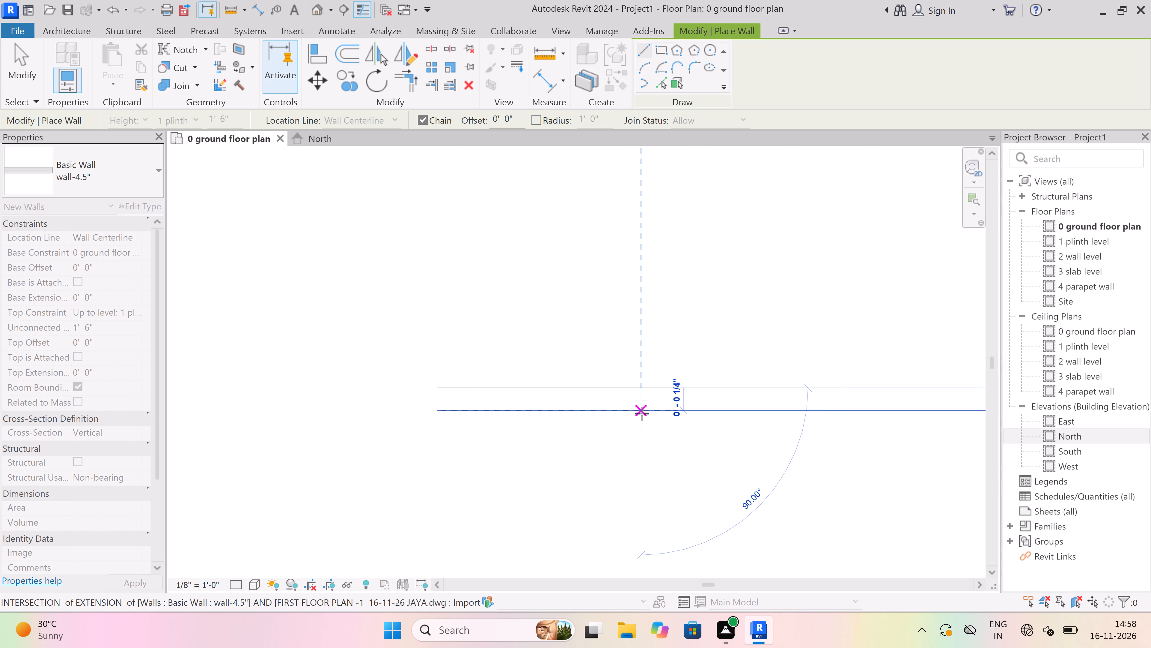
left_click(641, 412)
key("Escape")
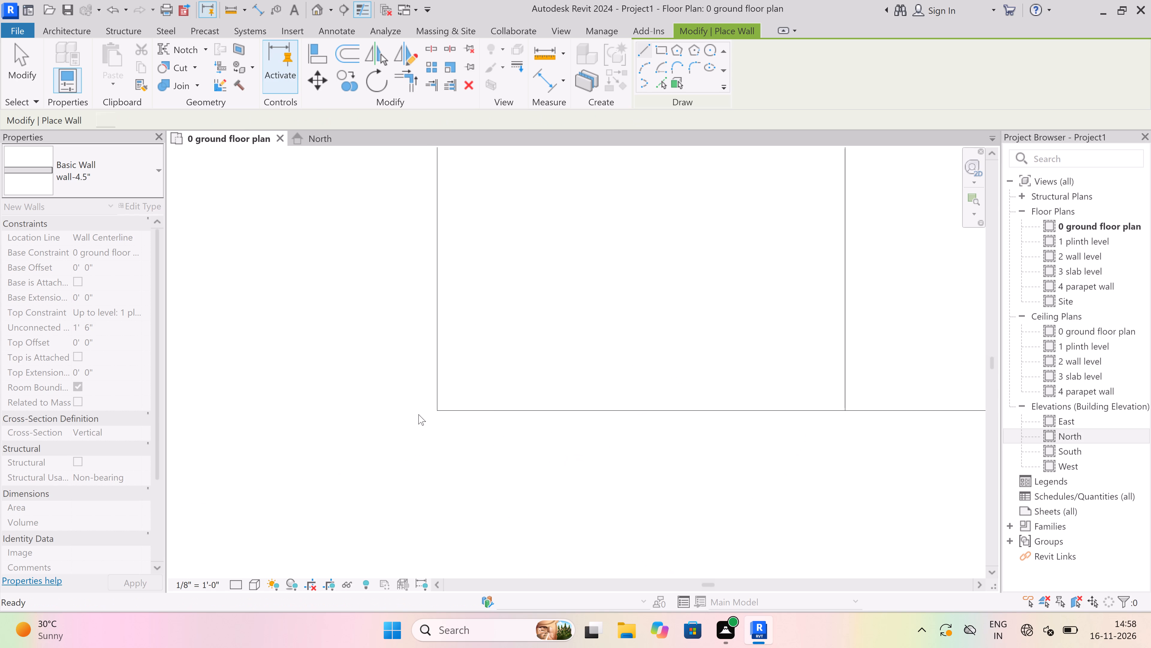
Draw a wall-4.5" wall along the opposite 13'2"x13'2" bedroom's lower side, from its dining-side corner past the 3'11" verandah to the outer wall; end the chain.
scroll(418, 414, "down", 20)
scroll(418, 414, "down", 1)
scroll(480, 394, "up", 4)
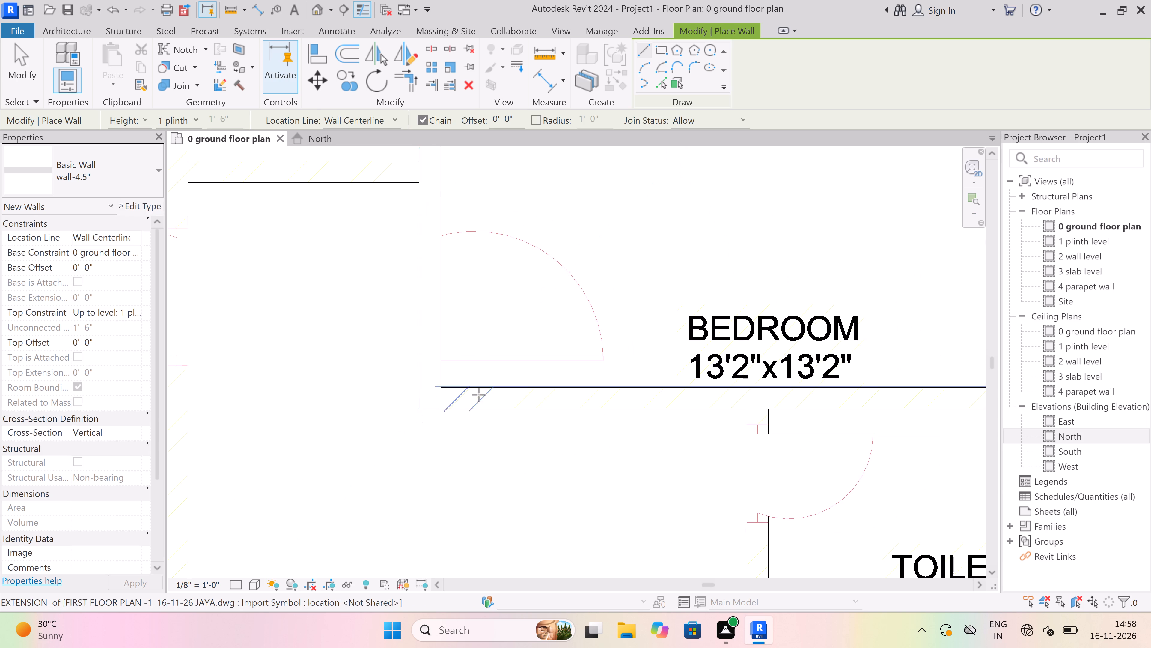
scroll(461, 391, "up", 3)
left_click_drag(386, 406, 437, 417)
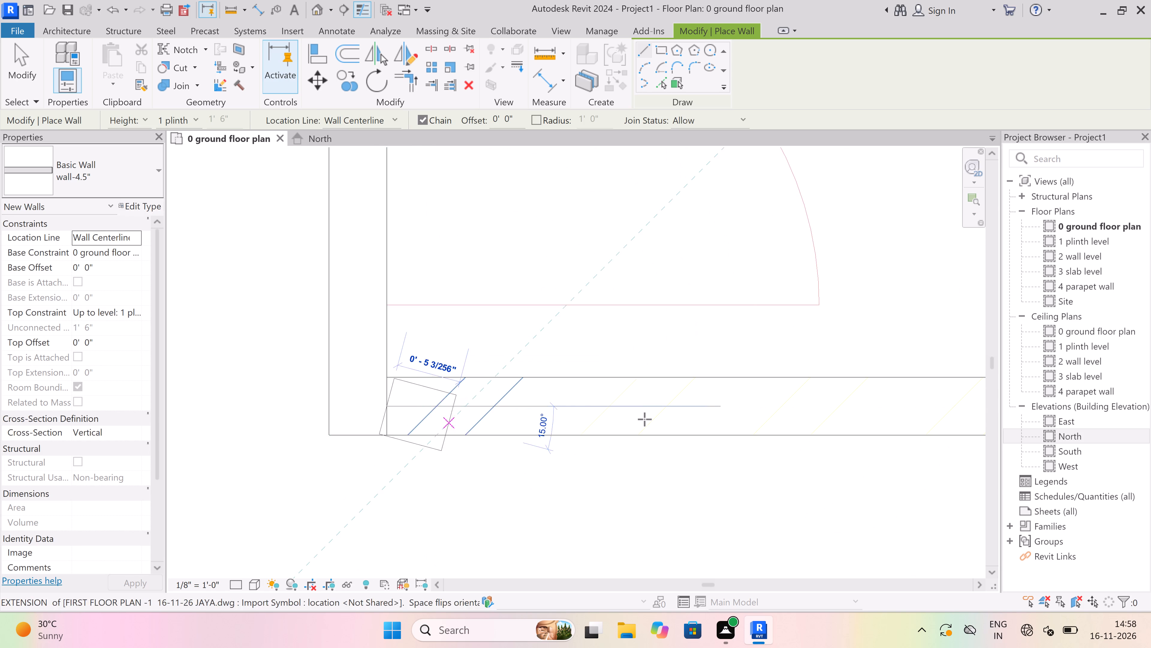
scroll(272, 408, "down", 13)
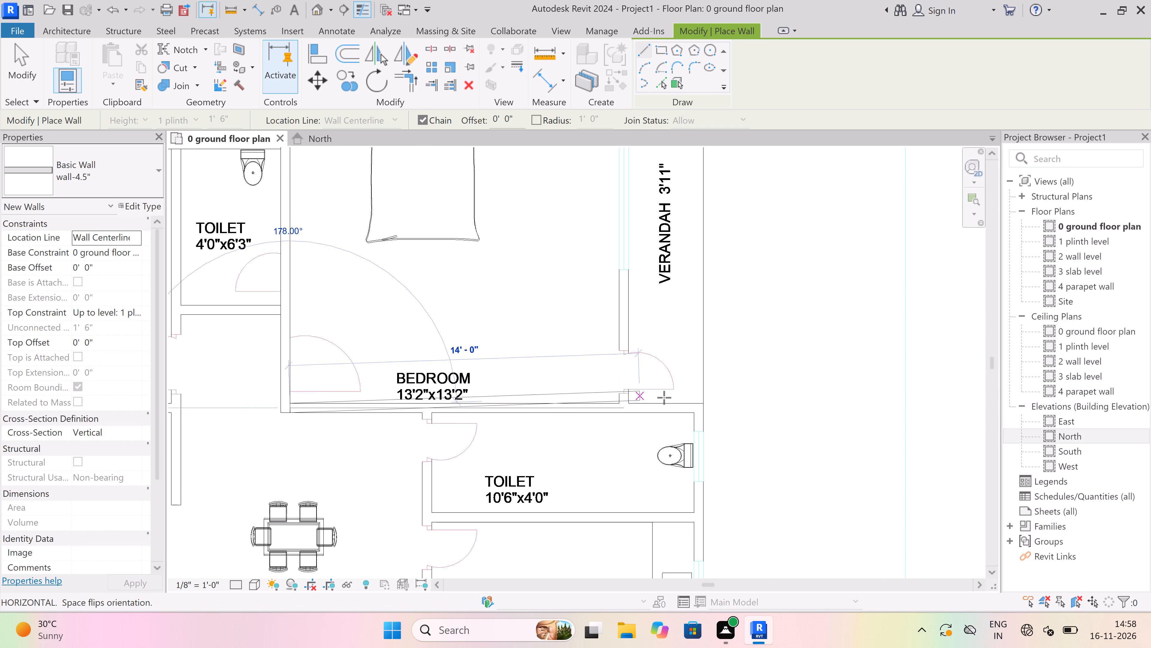
scroll(689, 401, "up", 11)
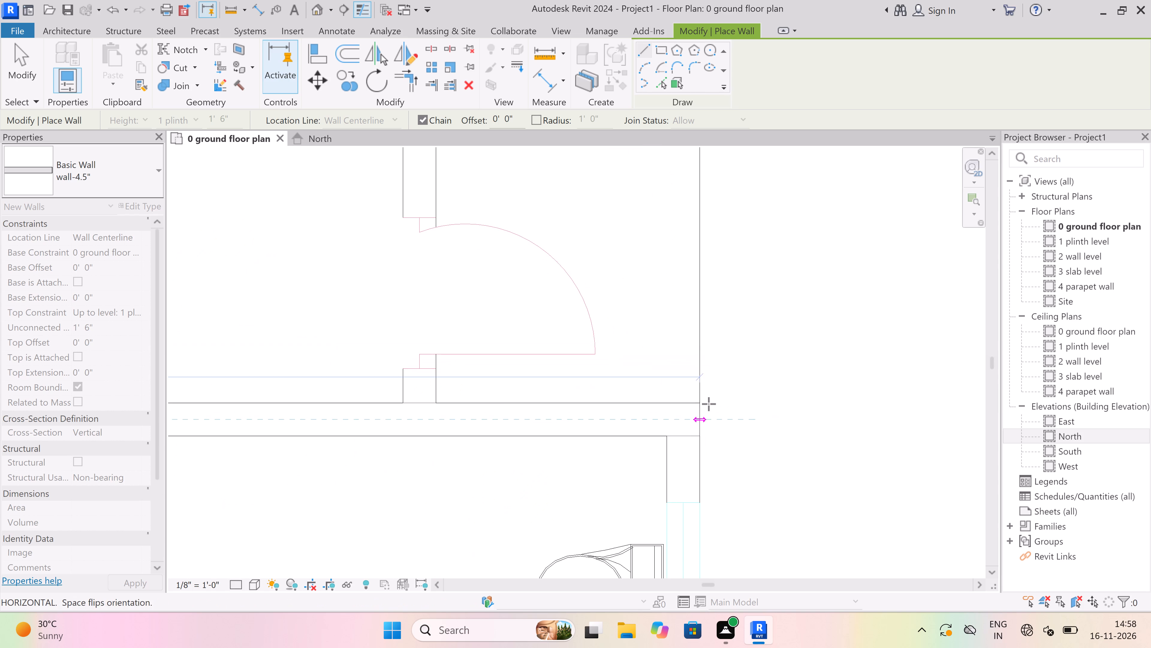
scroll(709, 404, "up", 7)
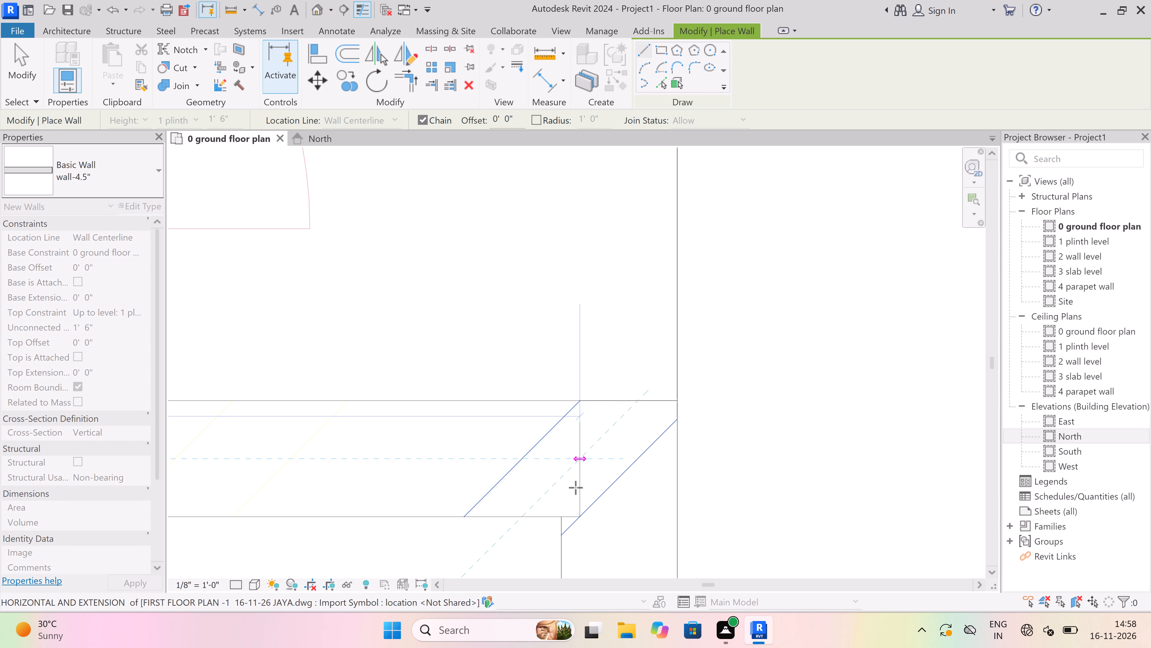
scroll(576, 486, "up", 4)
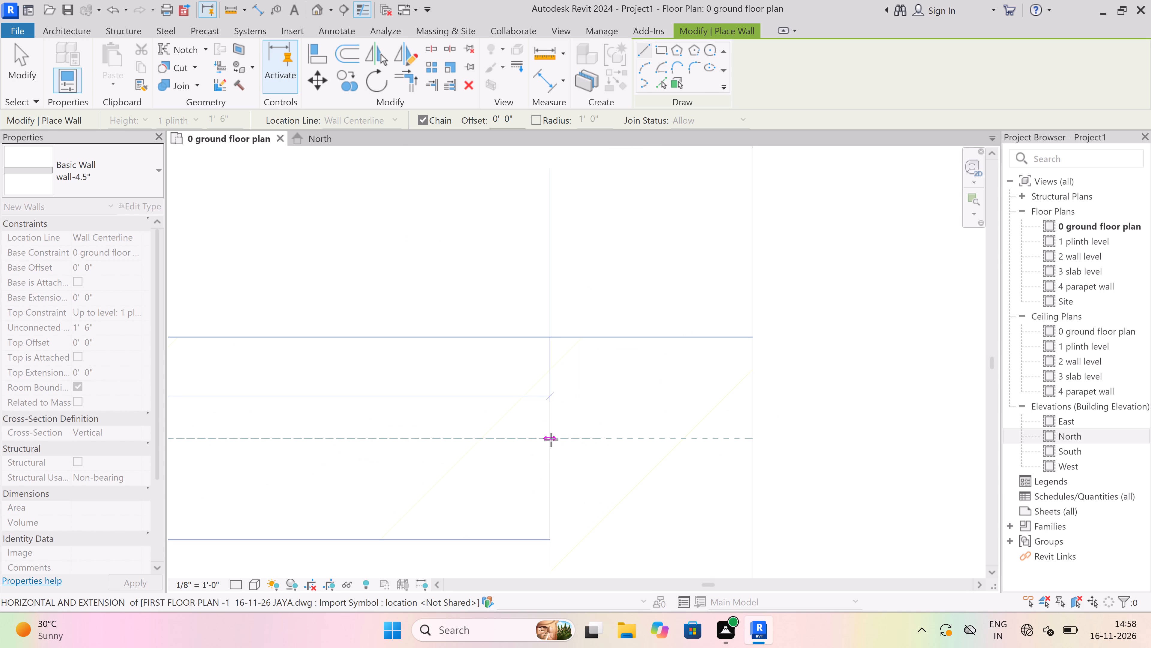
left_click(550, 439)
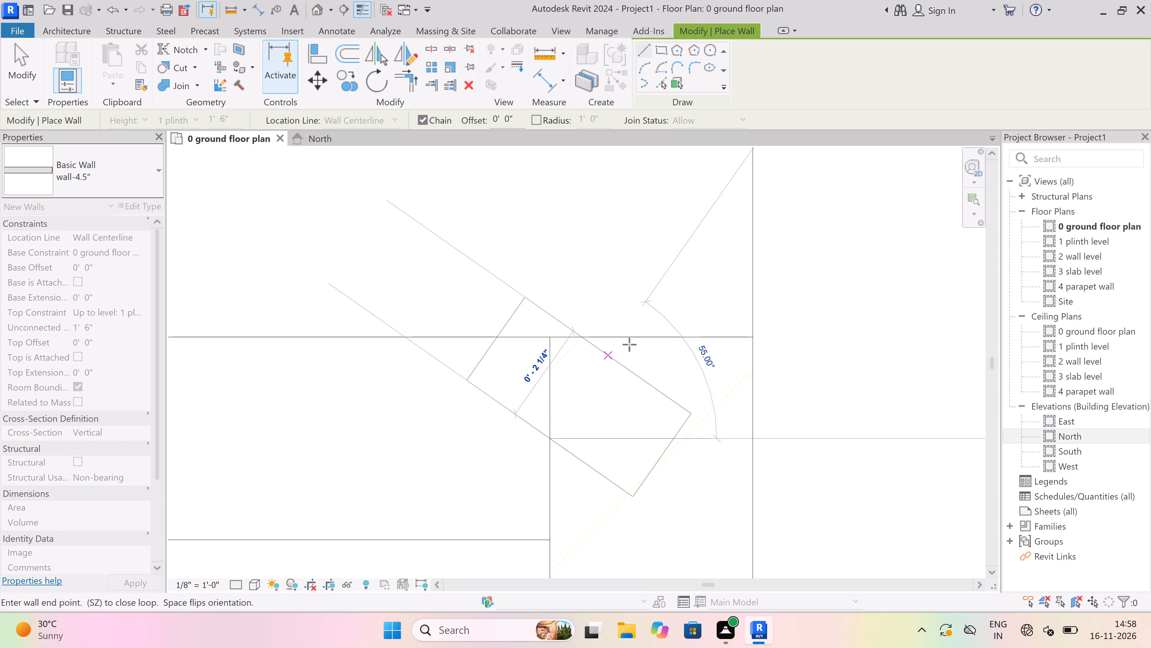
key("Escape")
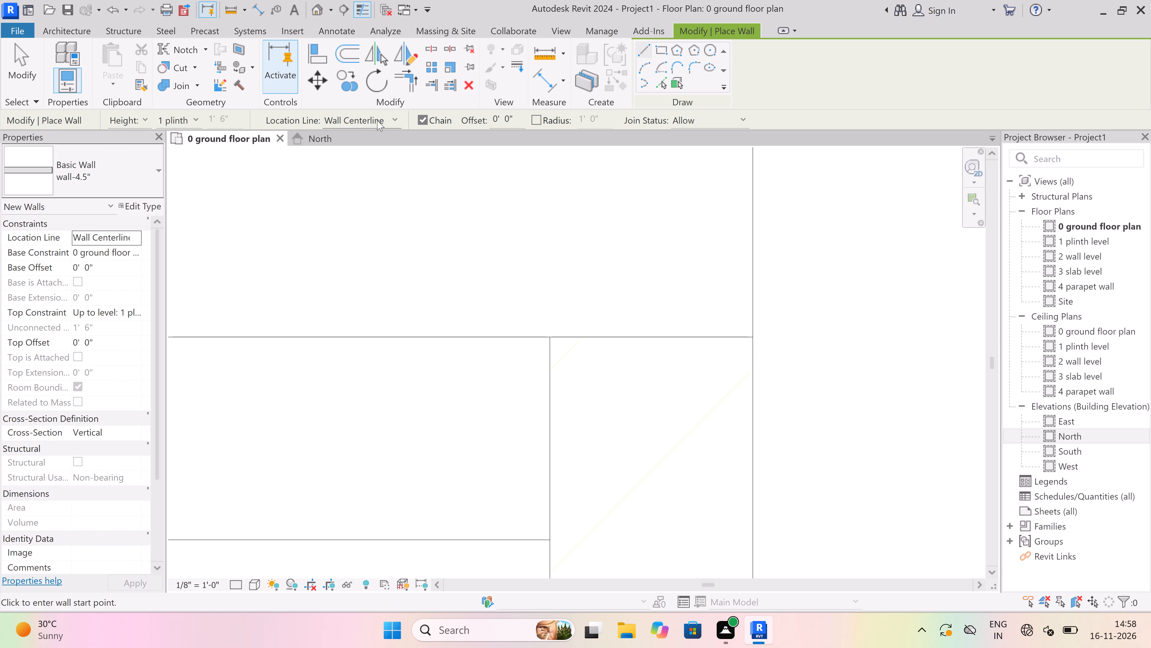
With the location line at Finish Face: Exterior, draw a wall-4.5" wall down the outer side from the 3'11" verandah to the 3'6" verandah's outer corner; exit the Wall command.
left_click(393, 119)
left_click(391, 156)
left_click(750, 335)
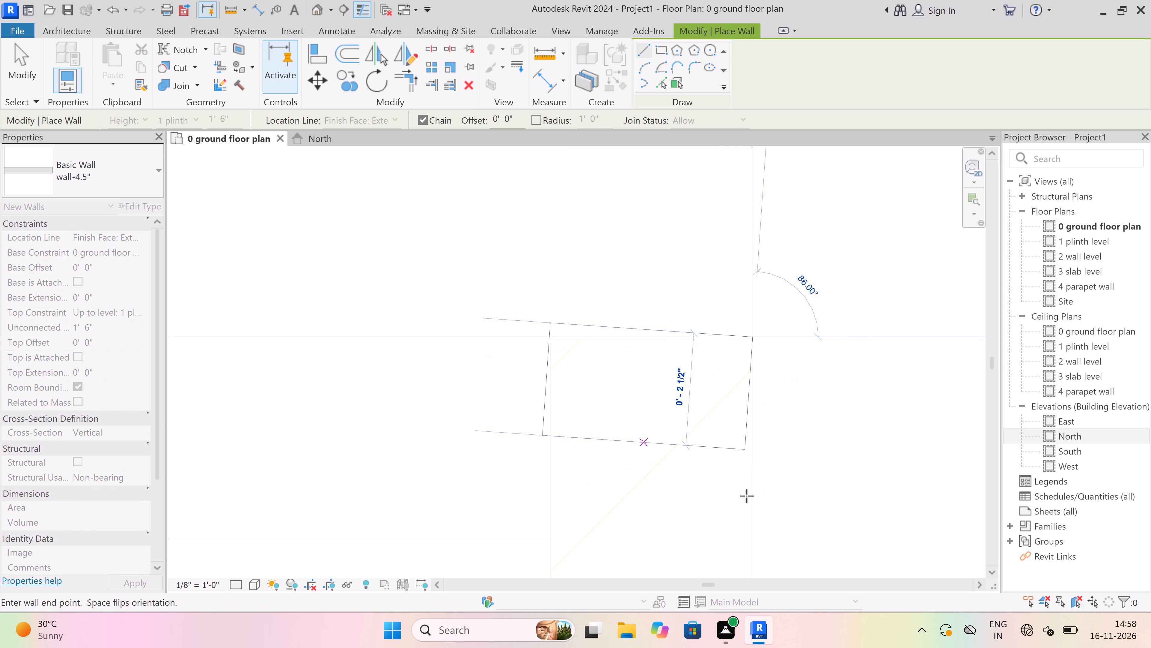
scroll(699, 333, "down", 9)
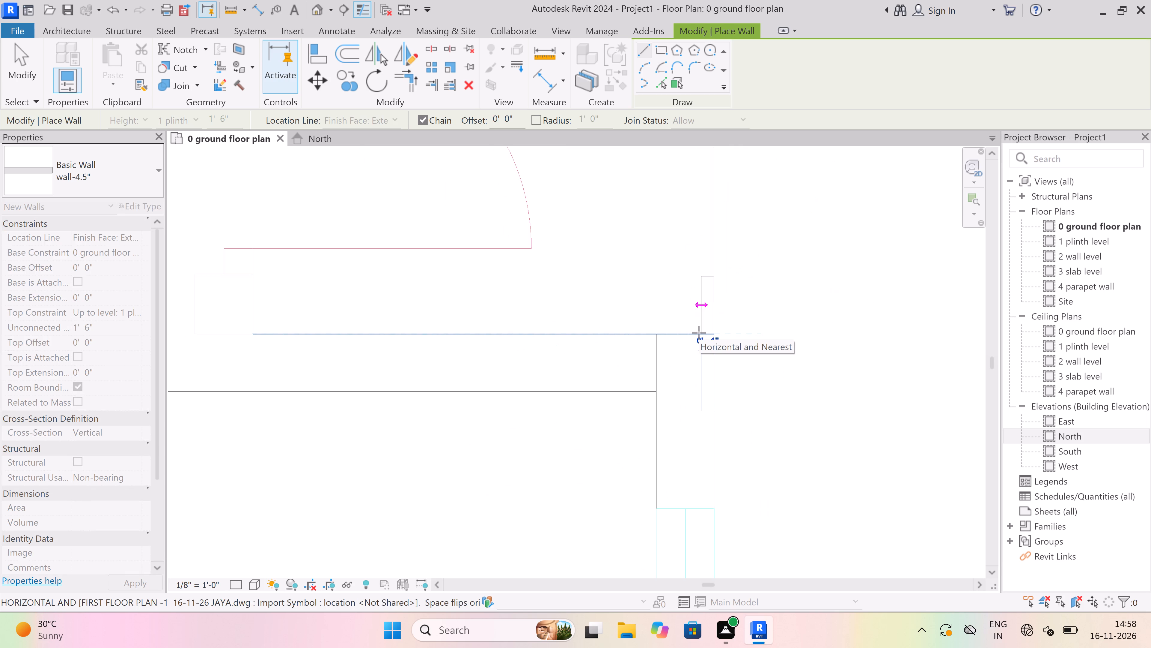
scroll(699, 333, "down", 13)
scroll(700, 420, "down", 5)
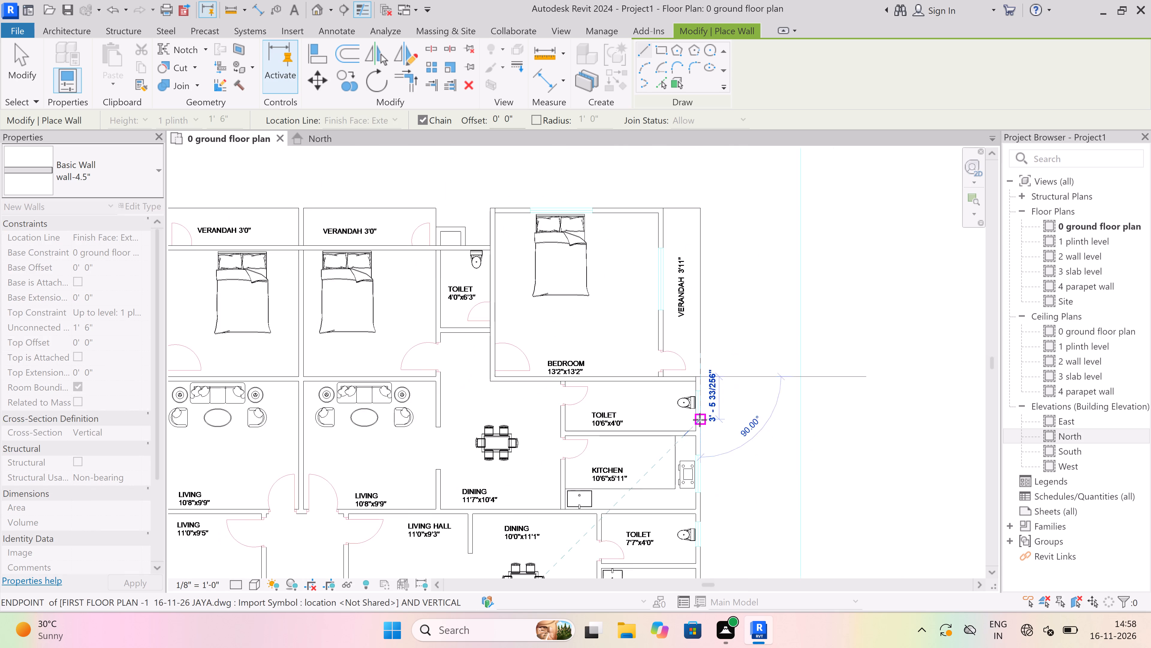
scroll(700, 420, "down", 13)
scroll(700, 489, "up", 14)
scroll(694, 516, "up", 10)
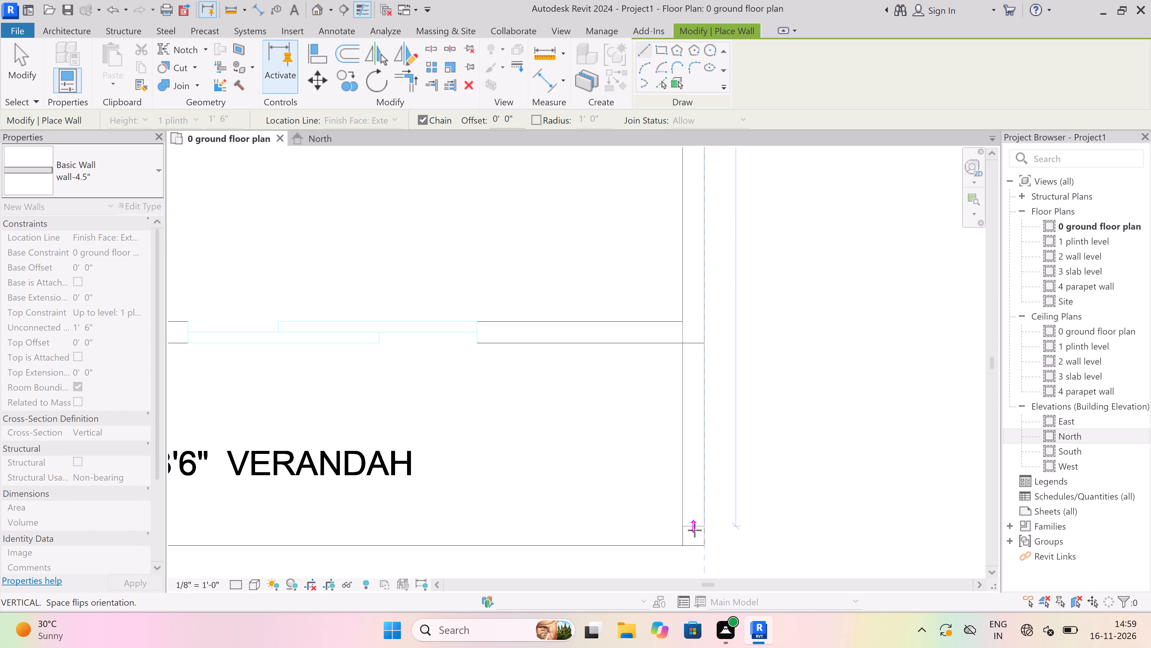
scroll(697, 549, "up", 5)
left_click(709, 539)
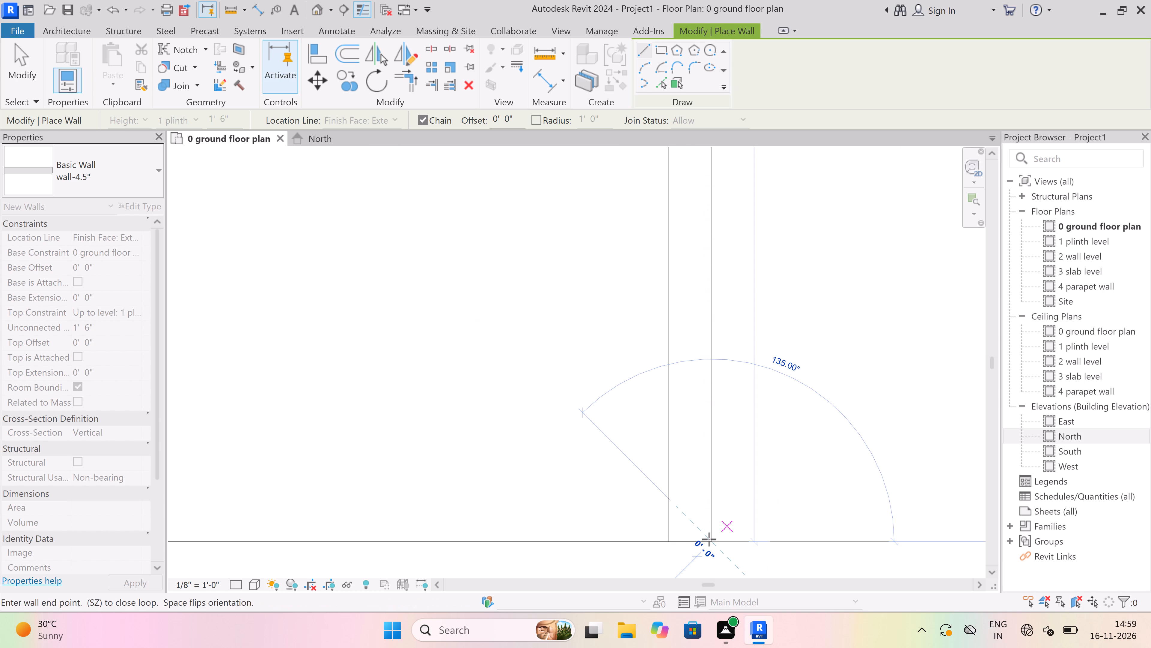
key("Escape")
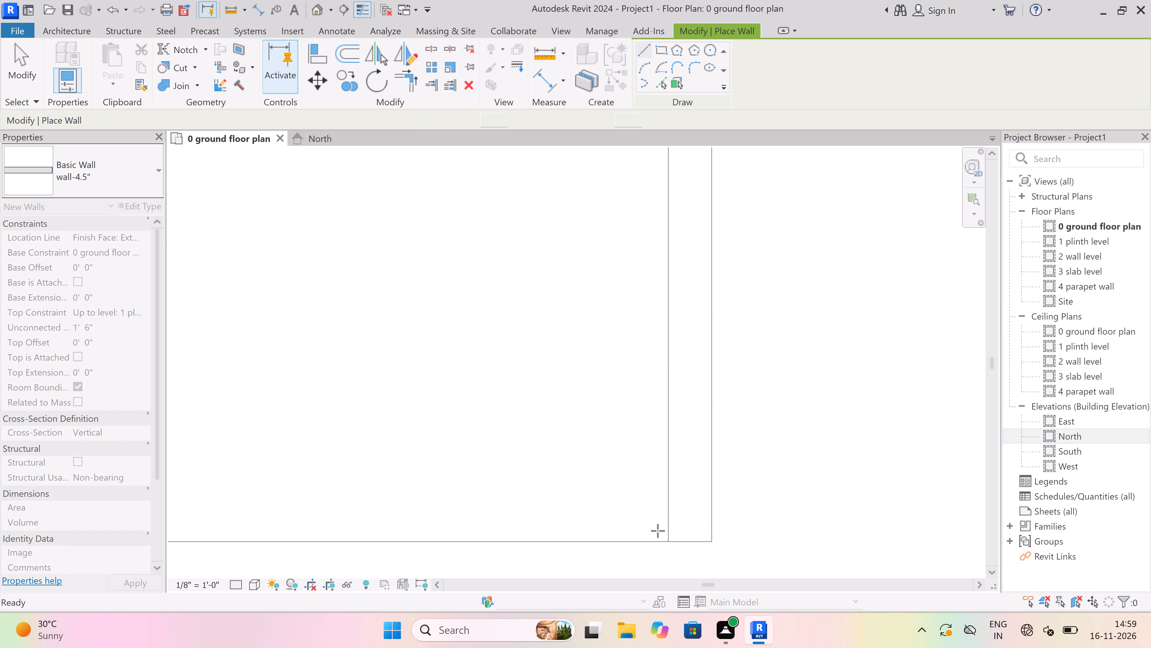
scroll(658, 532, "down", 13)
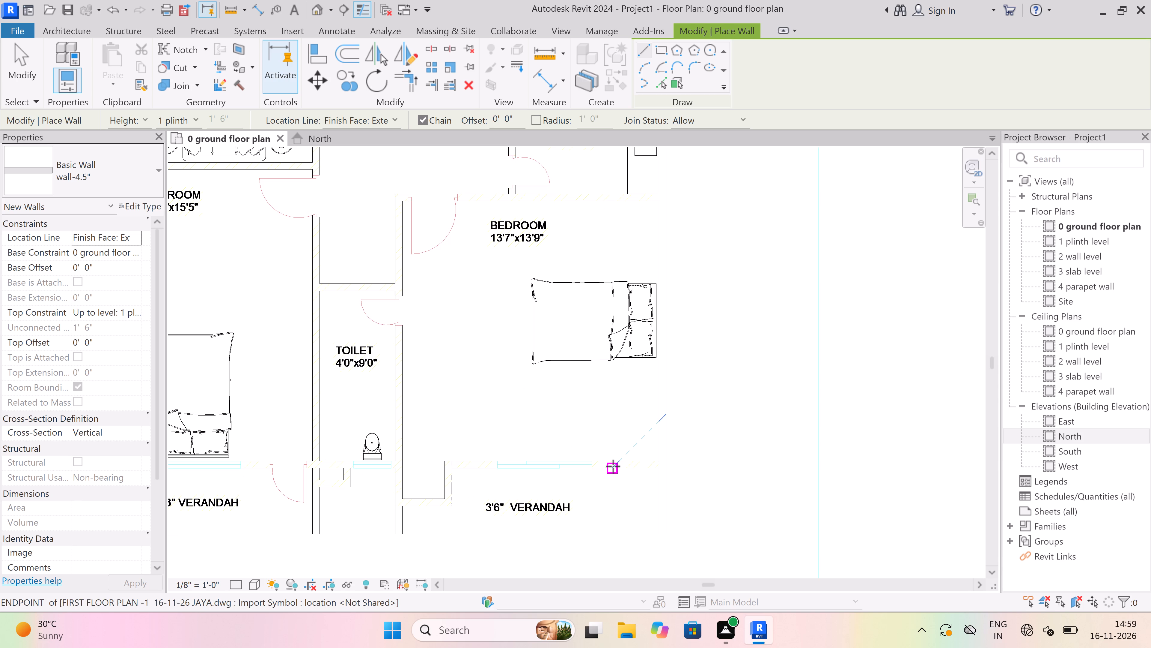
scroll(635, 472, "down", 7)
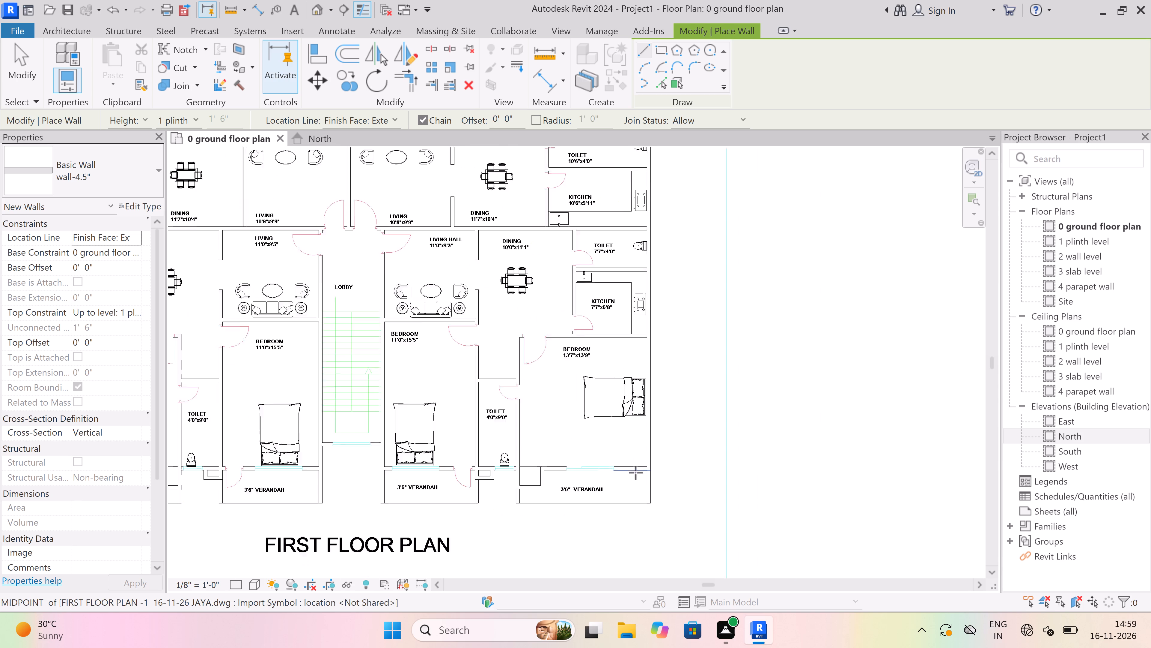
key("Escape")
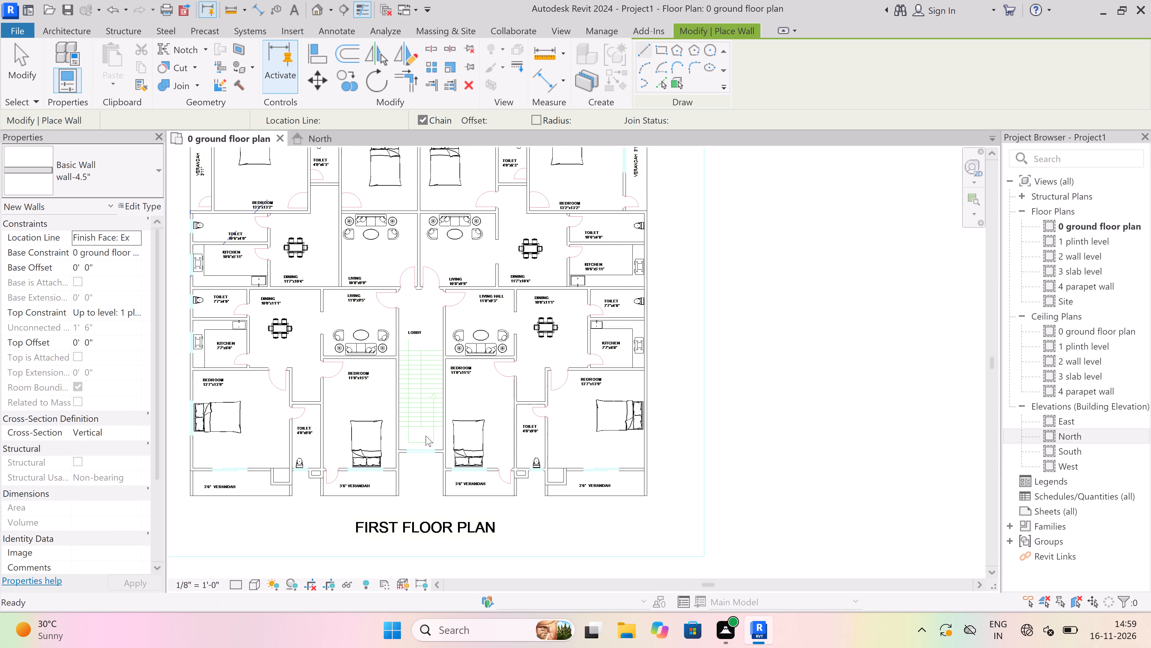
scroll(639, 490, "down", 6)
scroll(530, 371, "up", 2)
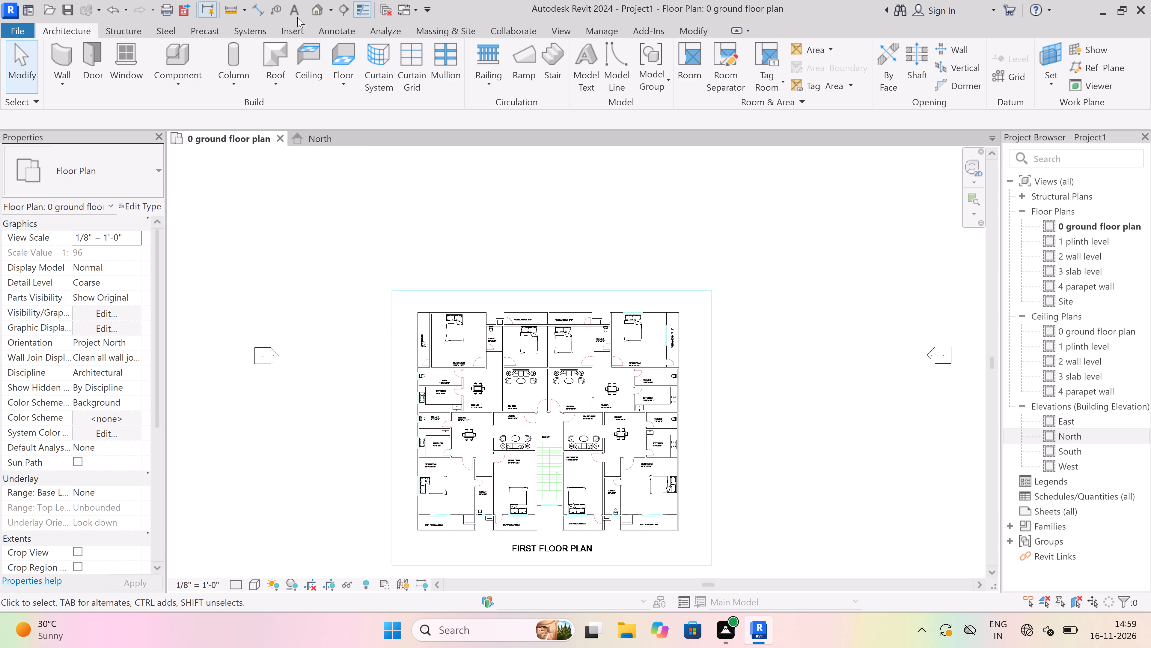
Open the default 3D view and examine the modelled walls over the linked plan.
left_click(313, 5)
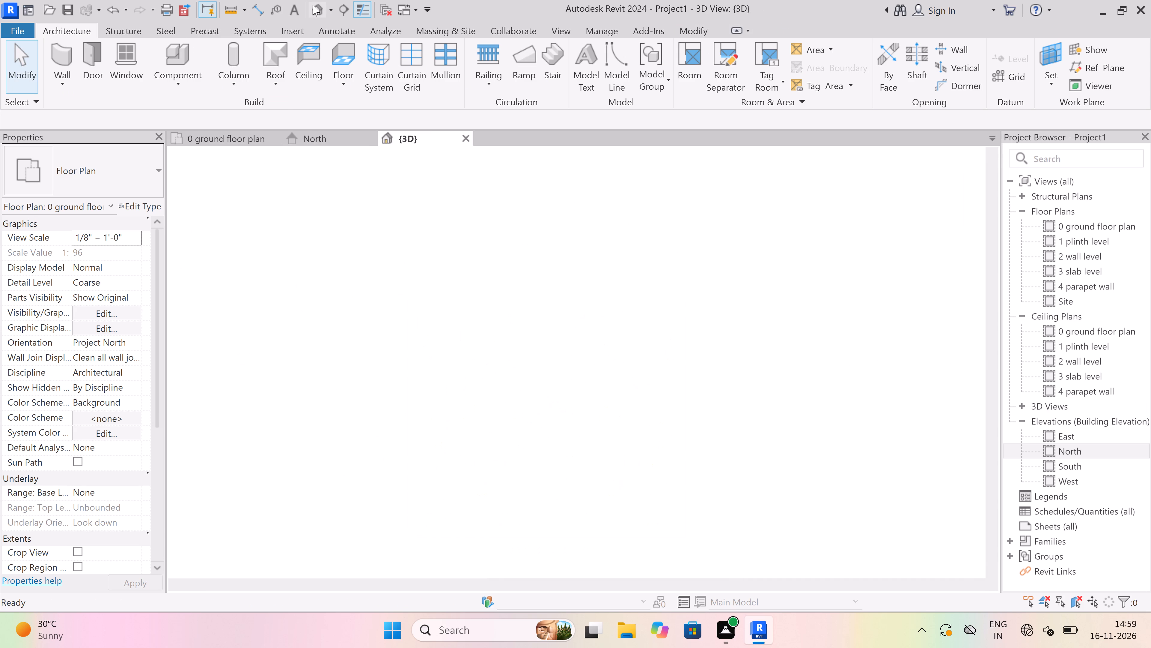
scroll(574, 417, "up", 9)
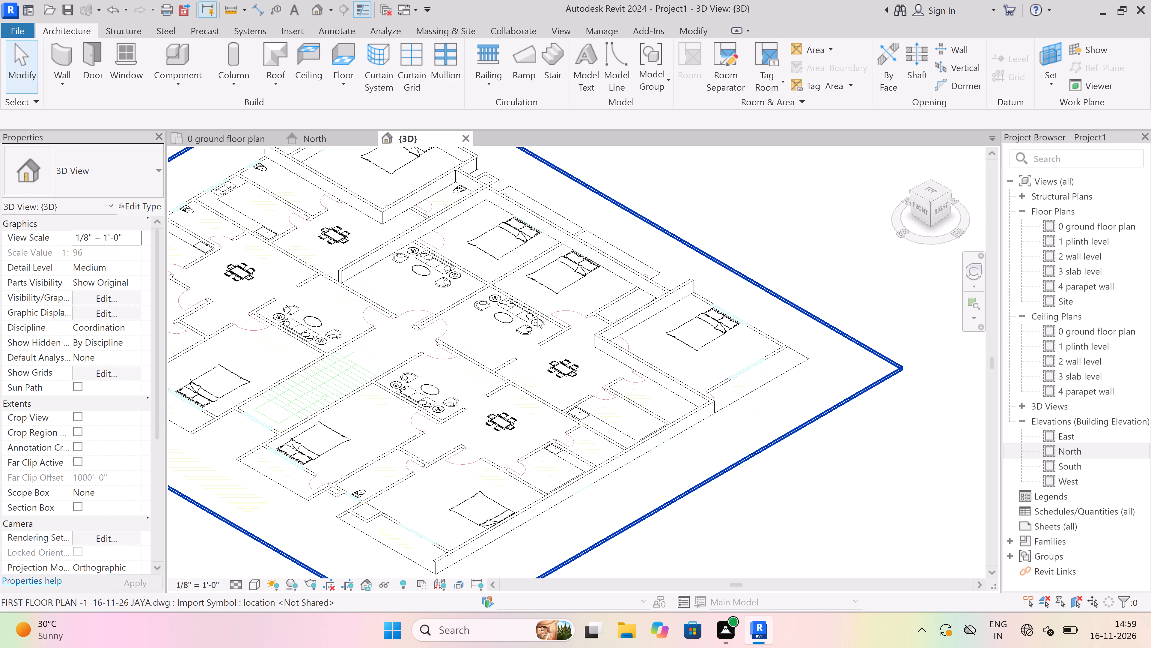
scroll(537, 318, "down", 3)
scroll(437, 246, "up", 4)
scroll(439, 221, "up", 4)
scroll(471, 469, "down", 4)
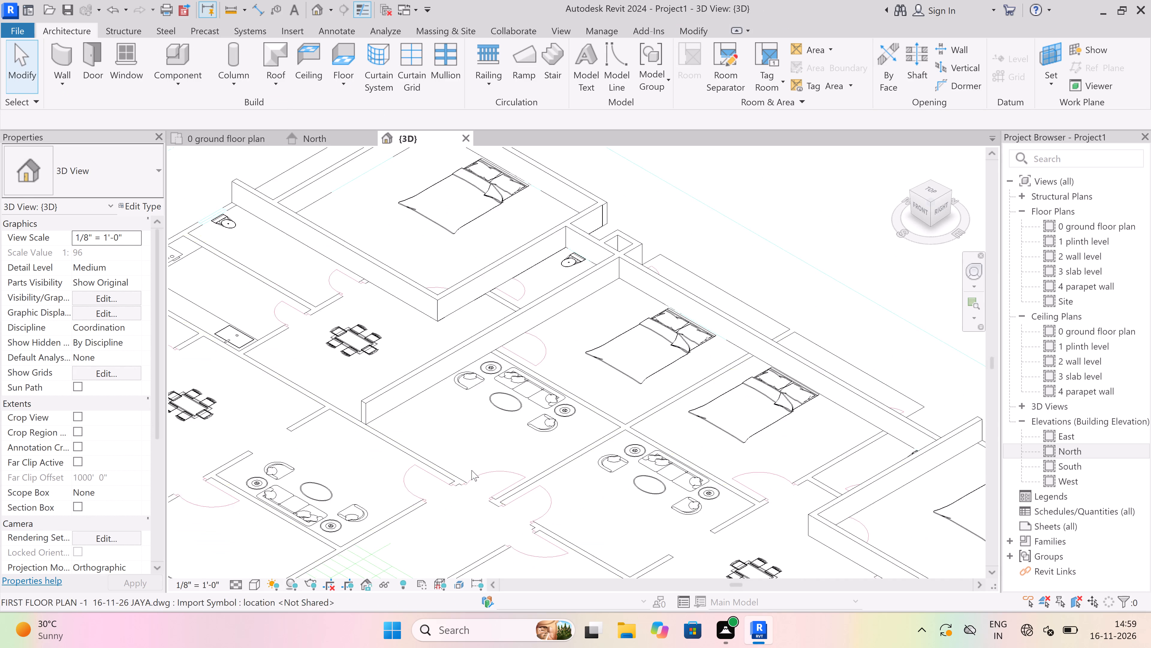
scroll(375, 182, "up", 3)
scroll(439, 268, "up", 3)
scroll(439, 267, "down", 5)
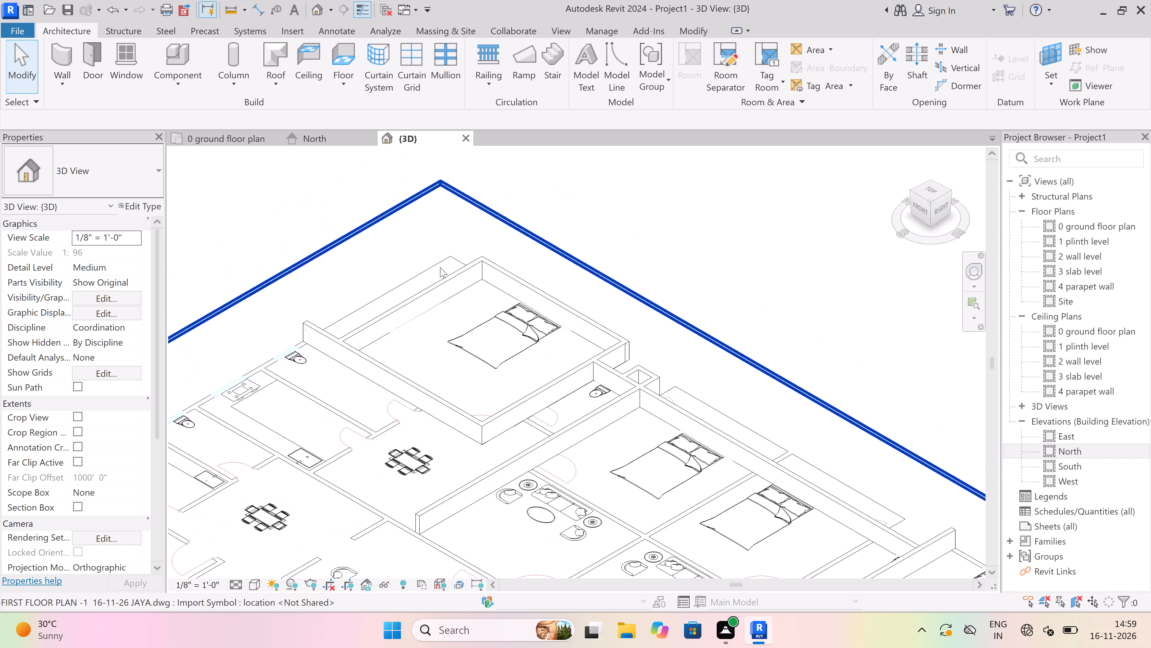
scroll(440, 267, "down", 4)
scroll(448, 403, "up", 3)
scroll(444, 347, "up", 3)
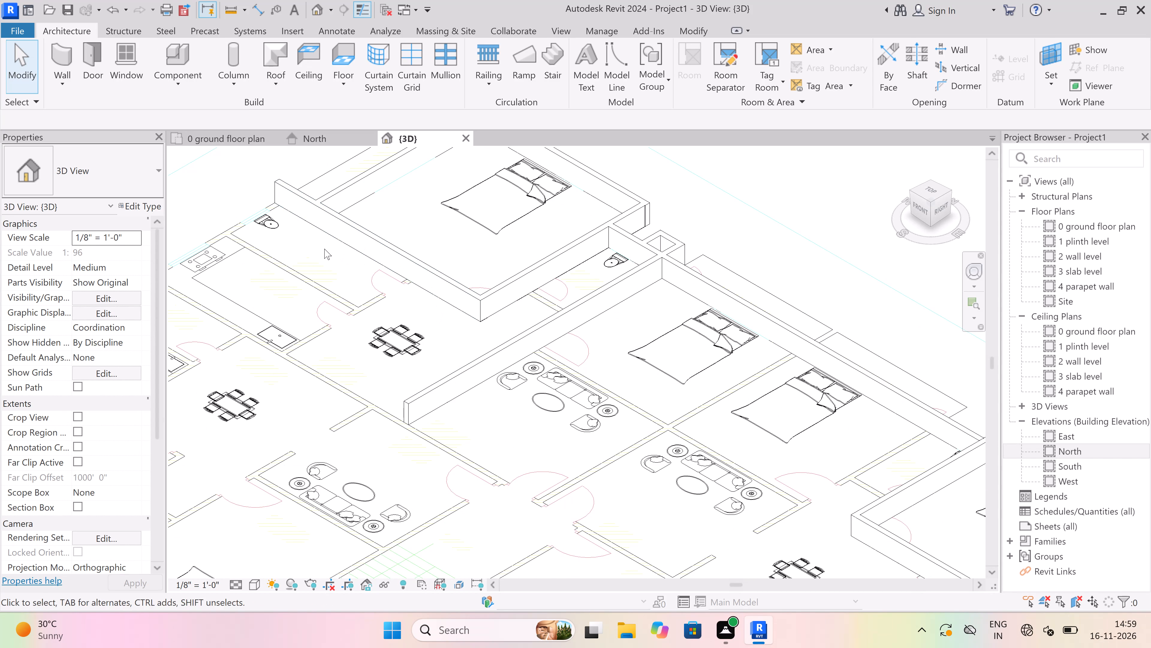
Set the first 13'2"x13'2" bedroom's toilet-side lower wall to base constraint 1 plinth level and top constraint Up to level: 2 wall level; deselect it.
left_click(388, 240)
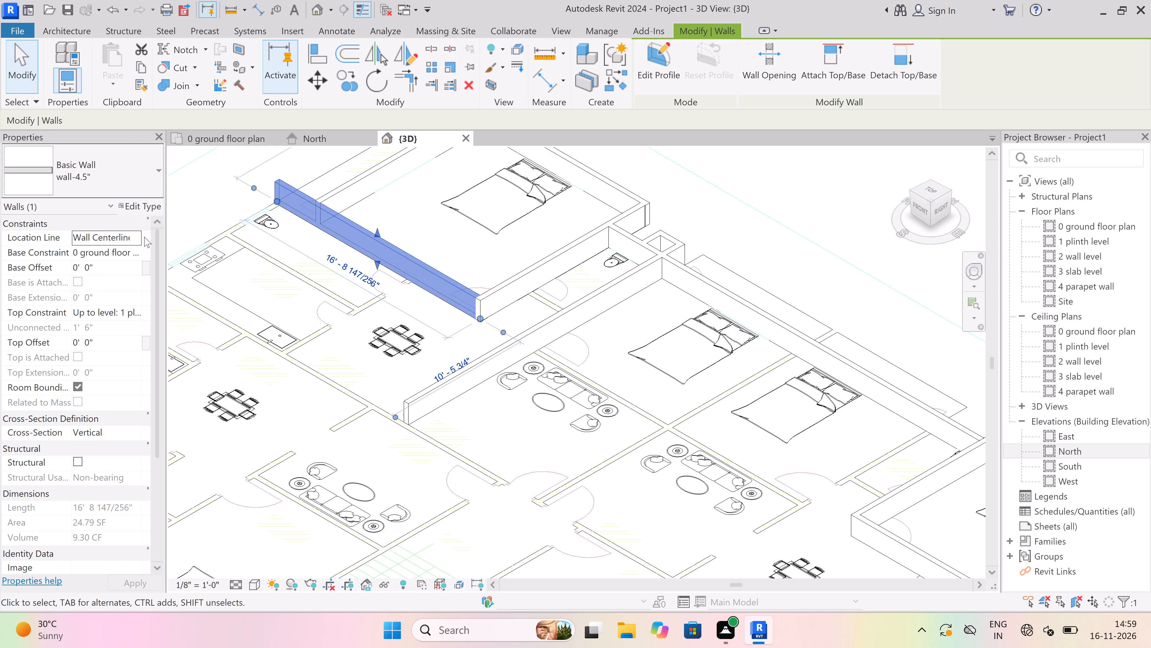
left_click(132, 248)
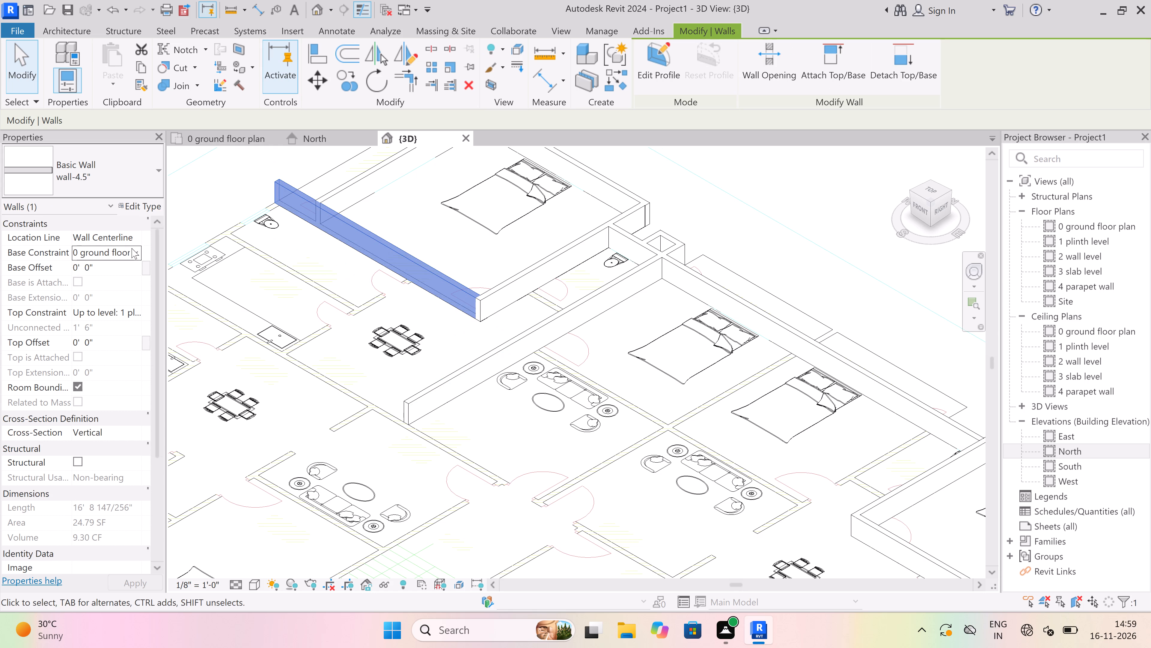
left_click(135, 277)
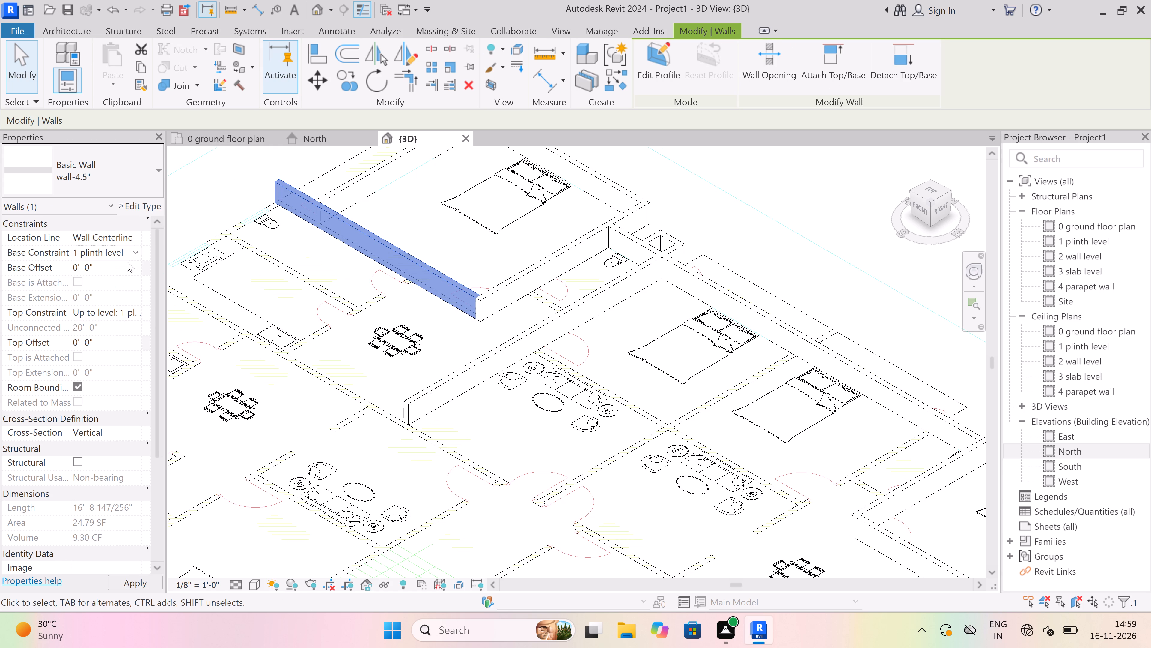
left_click(128, 306)
left_click(133, 306)
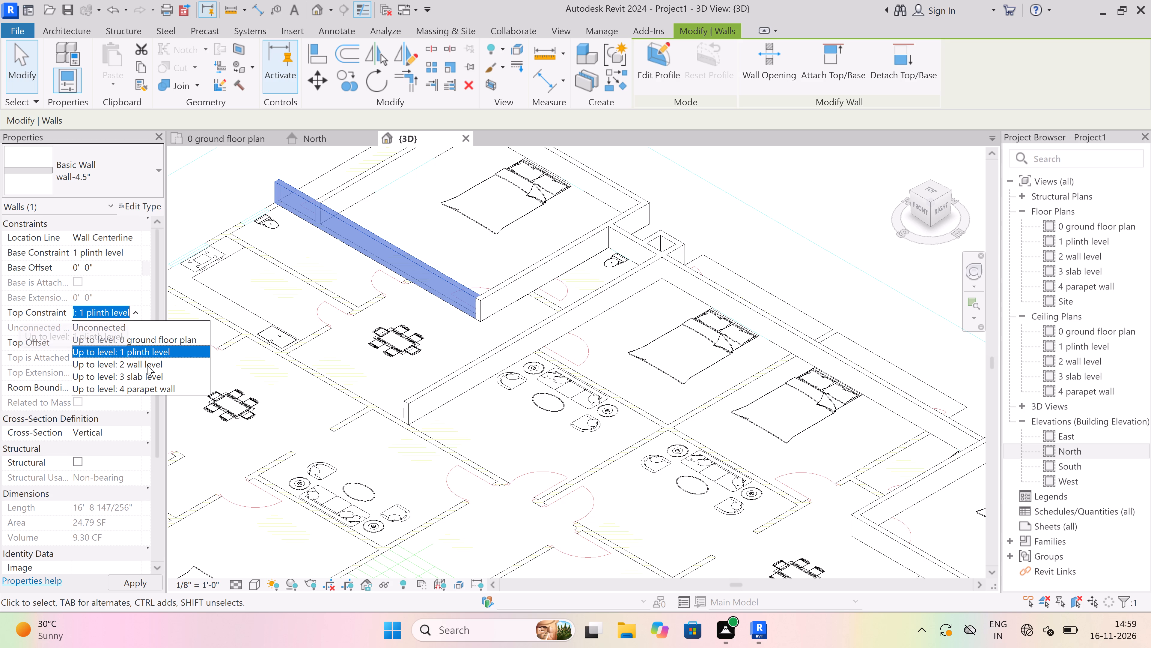
left_click(147, 365)
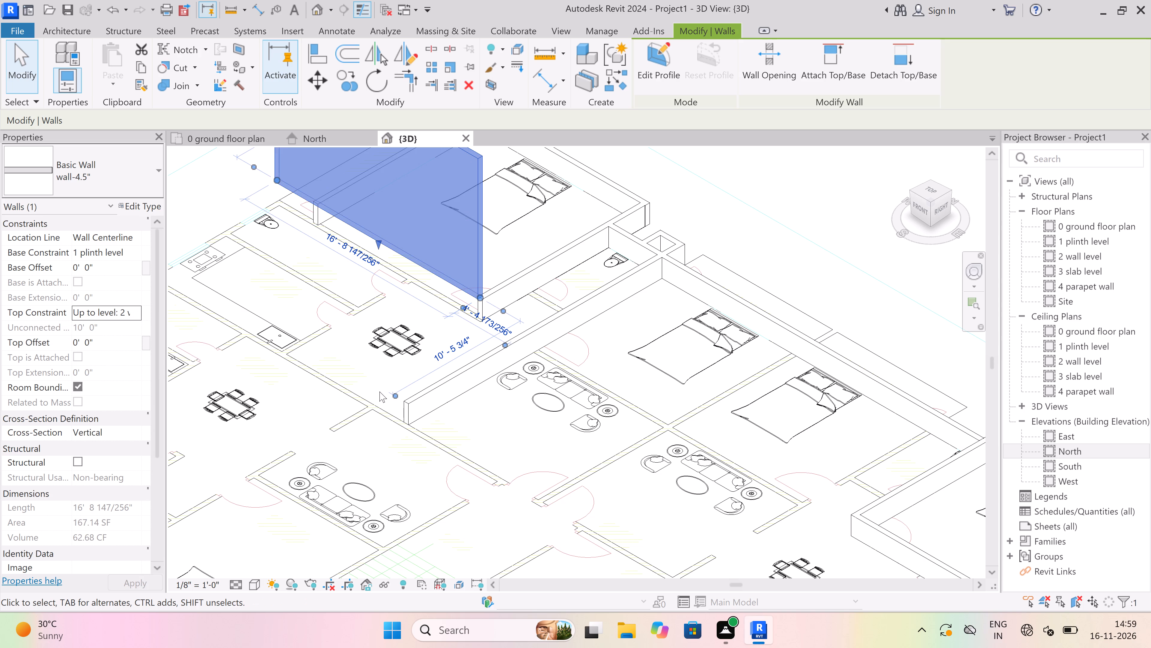
scroll(380, 391, "down", 6)
key("Escape")
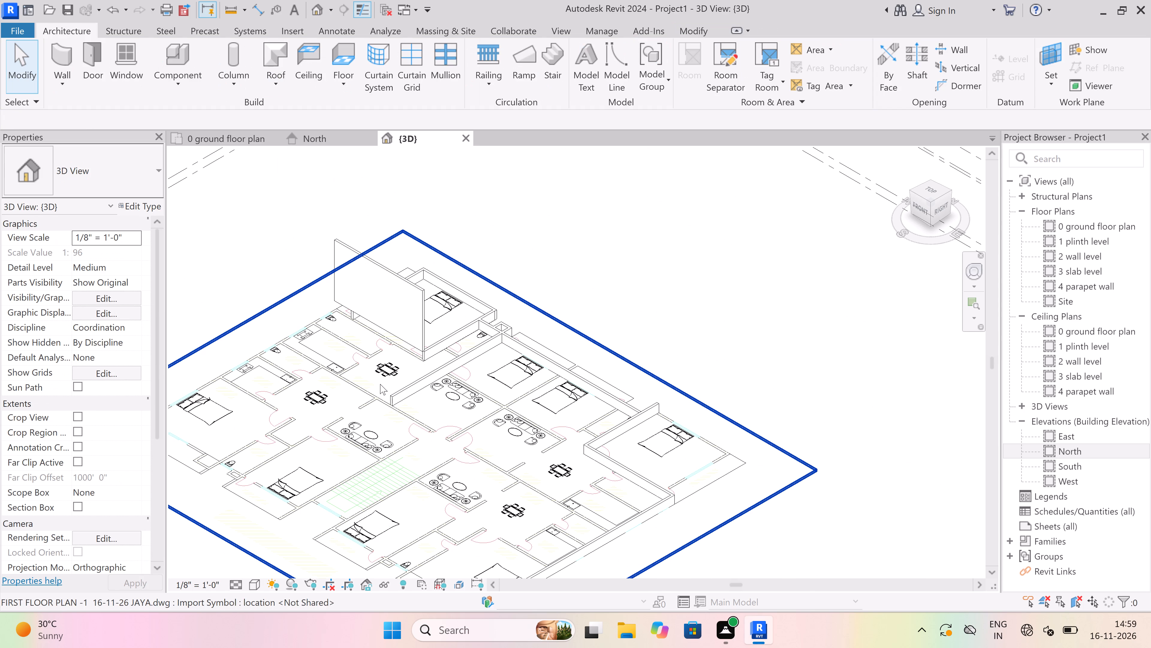
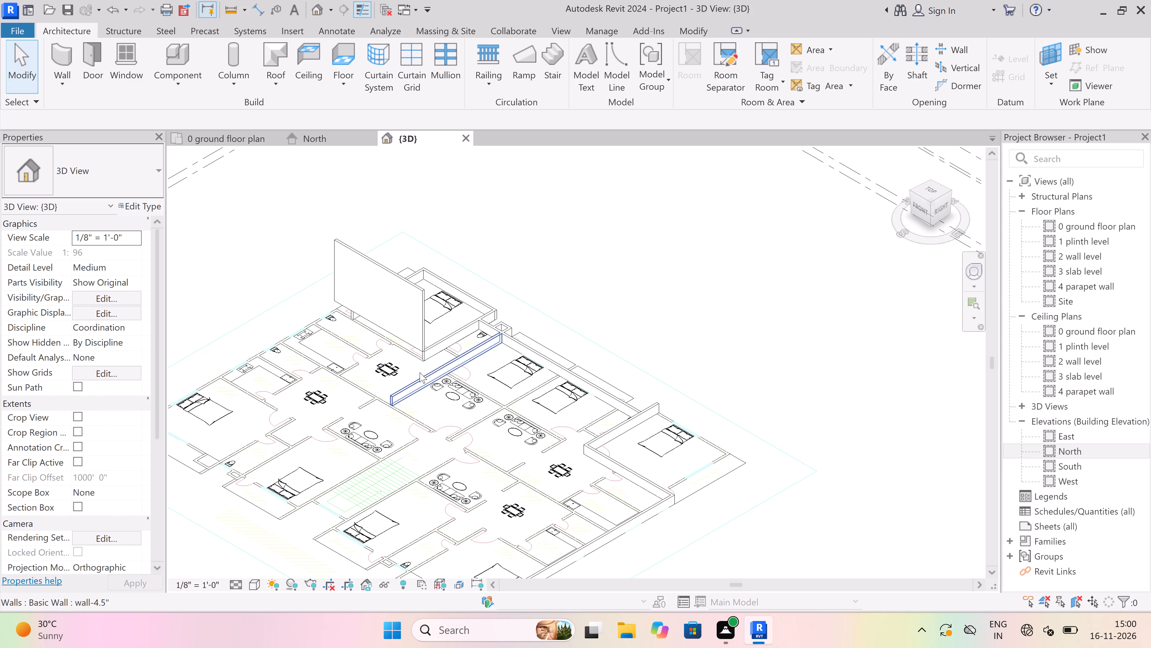
Set the same bedroom's far wall, opposite the small square enclosure, to base constraint 1 plinth level and top constraint Up to level: 2 wall level; deselect it.
scroll(460, 308, "down", 3)
middle_click_drag(509, 339, 505, 355, "shift")
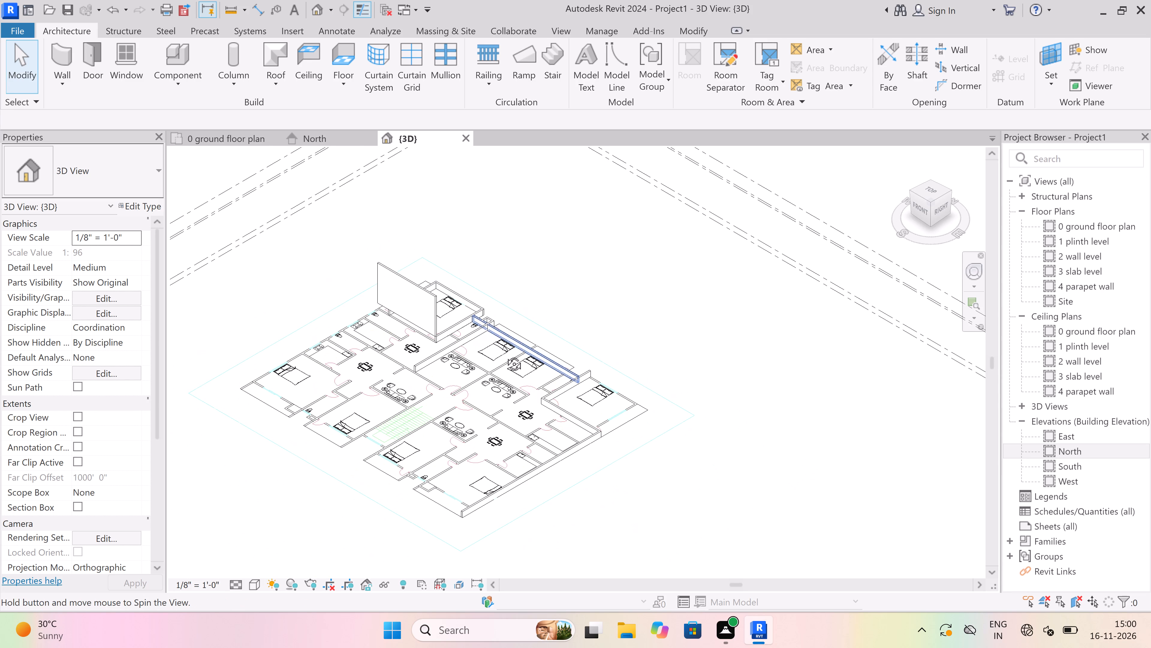
middle_click_drag(505, 355, 313, 343, "shift")
scroll(665, 328, "up", 6)
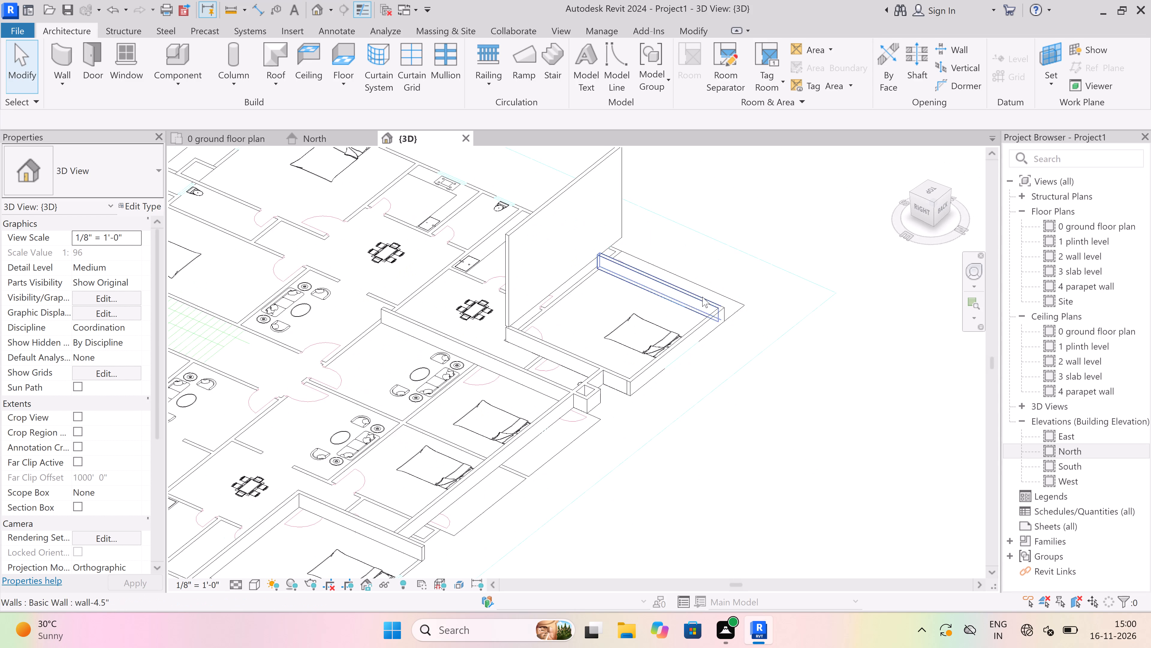
scroll(702, 270, "up", 5)
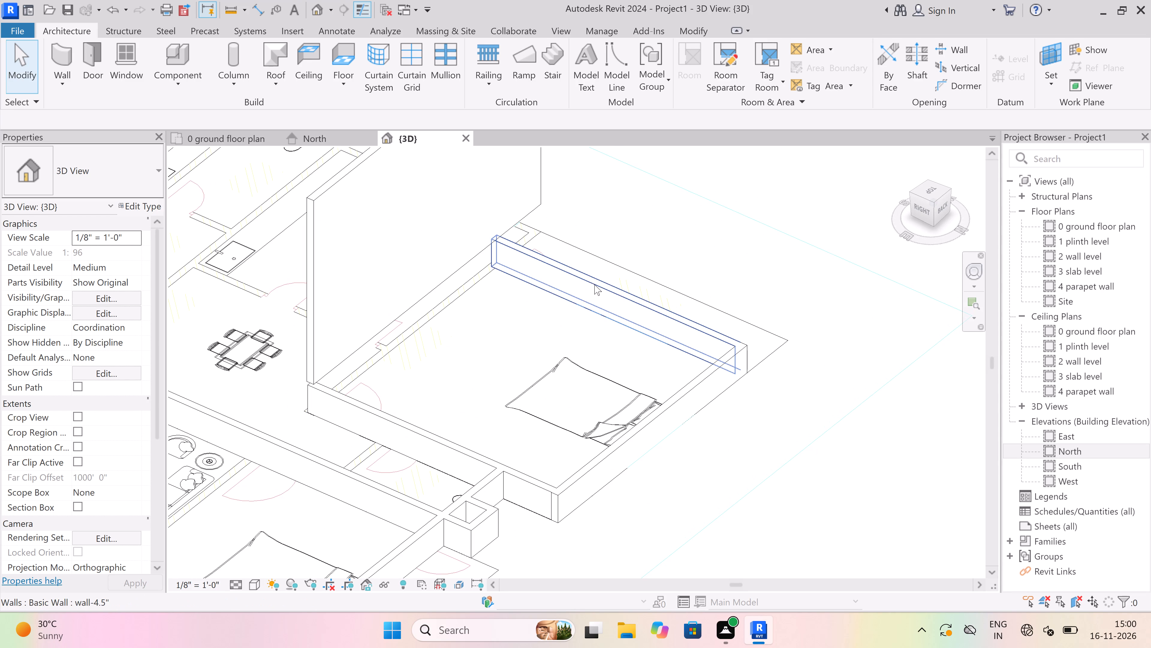
left_click(594, 284)
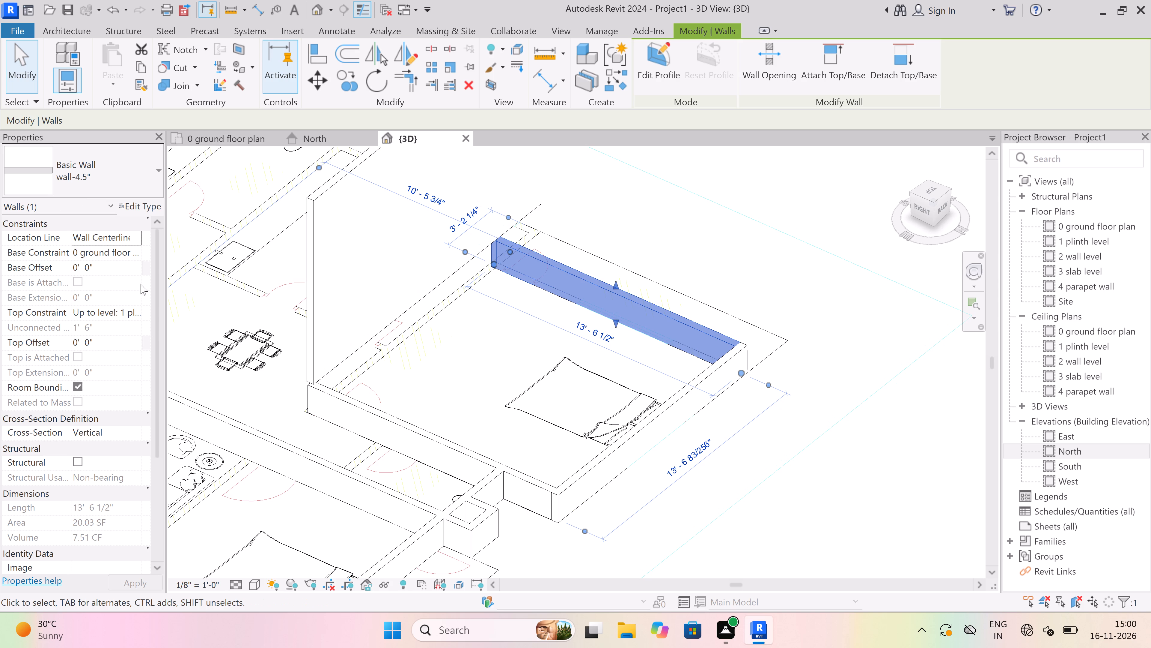
left_click(137, 257)
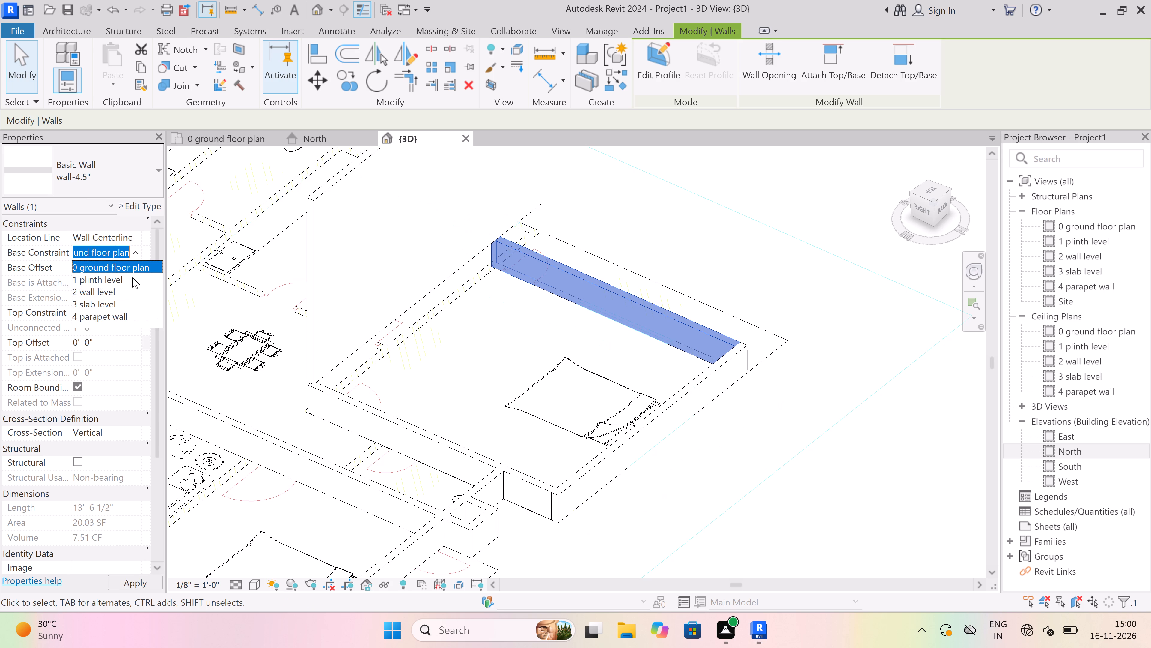
left_click(129, 281)
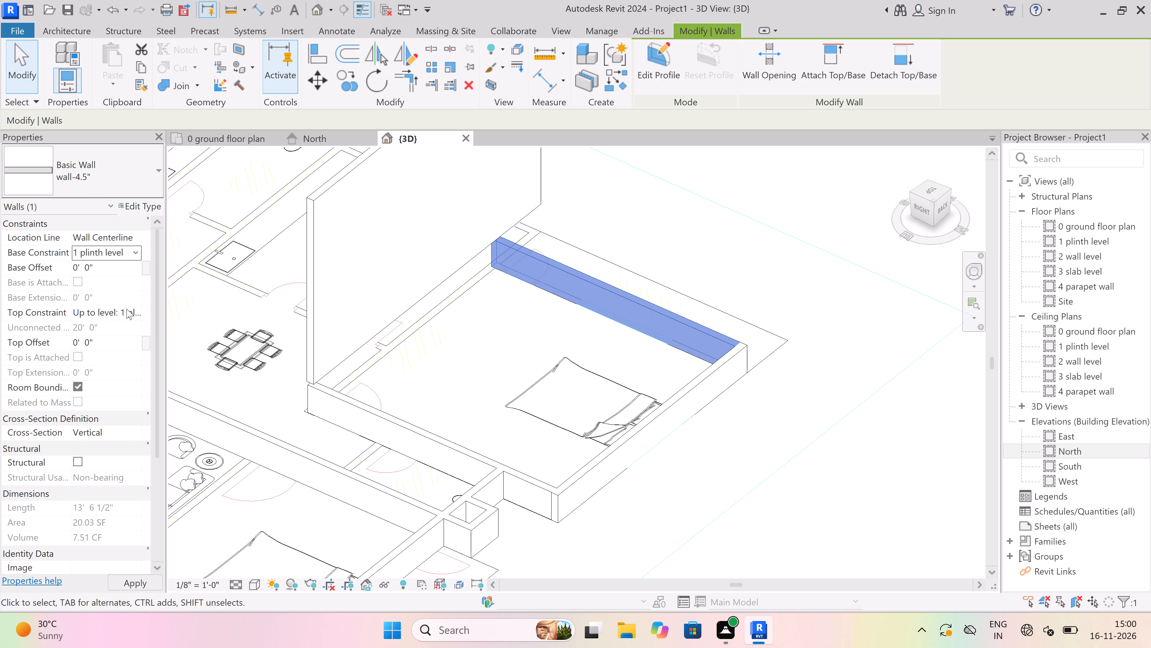
left_click(130, 310)
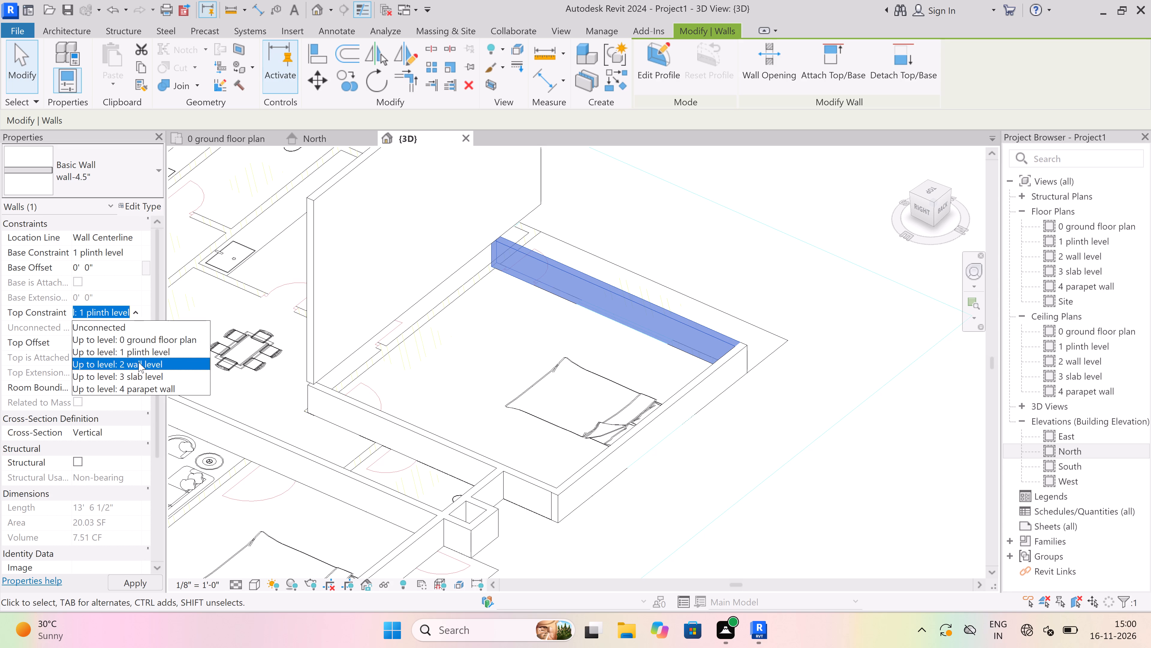
left_click(138, 362)
scroll(506, 363, "down", 6)
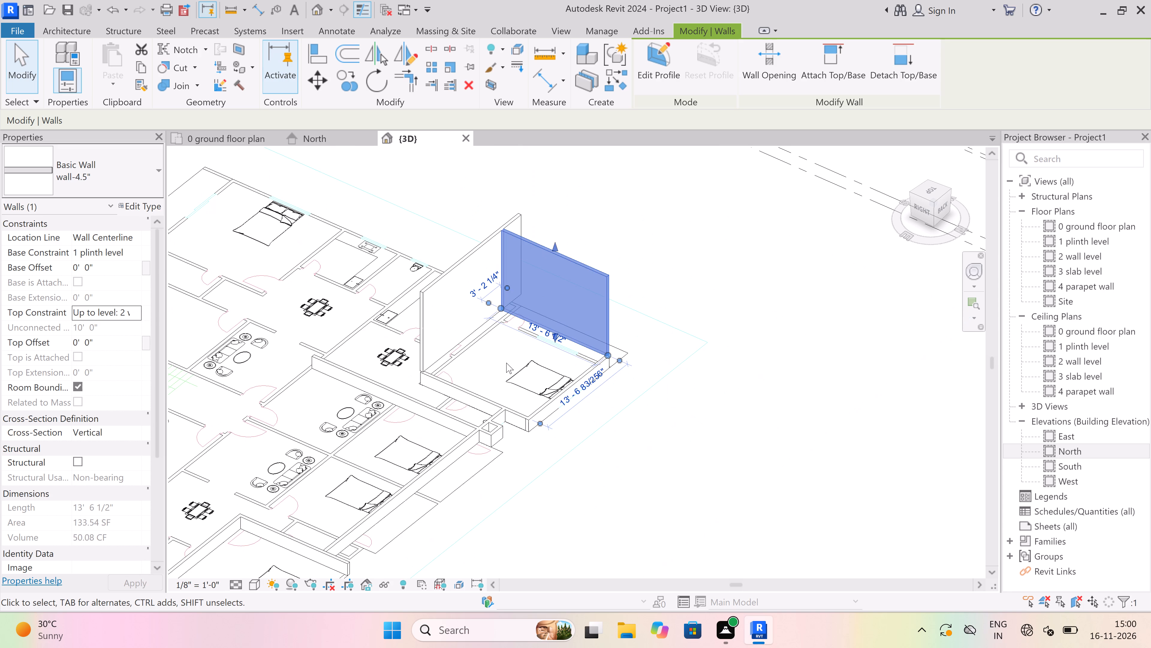
key("Escape")
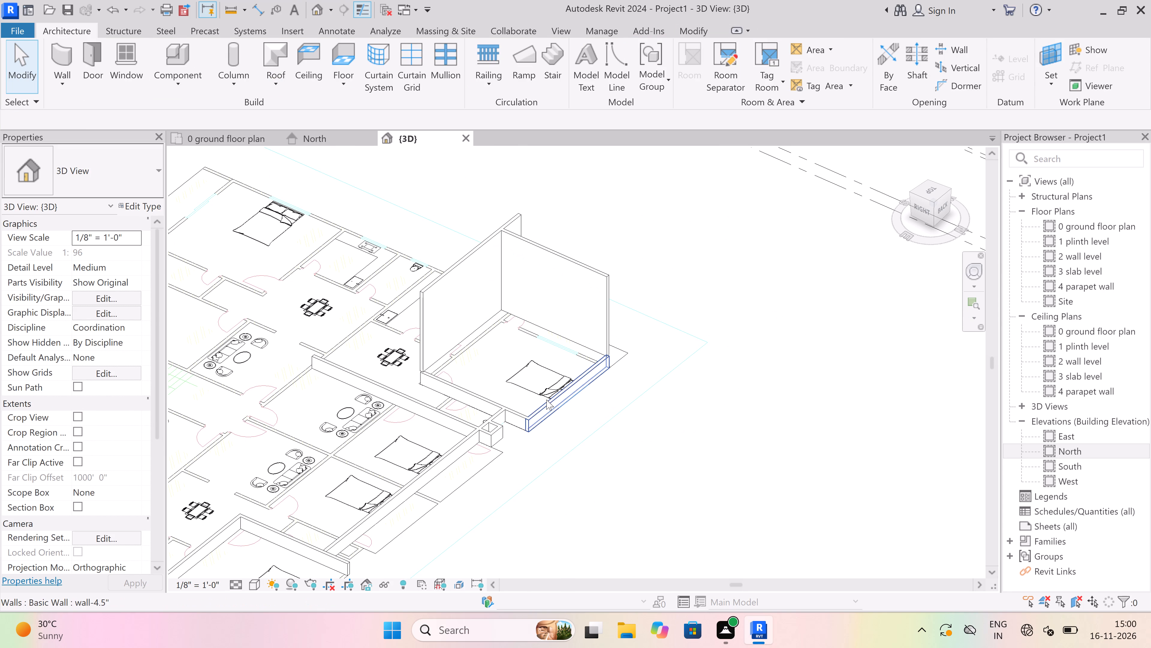
Set the bedroom's outer wall, opposite the toilet-side wall, to base constraint 1 plinth level and top constraint Up to level: 2 wall level; deselect it.
left_click(546, 400)
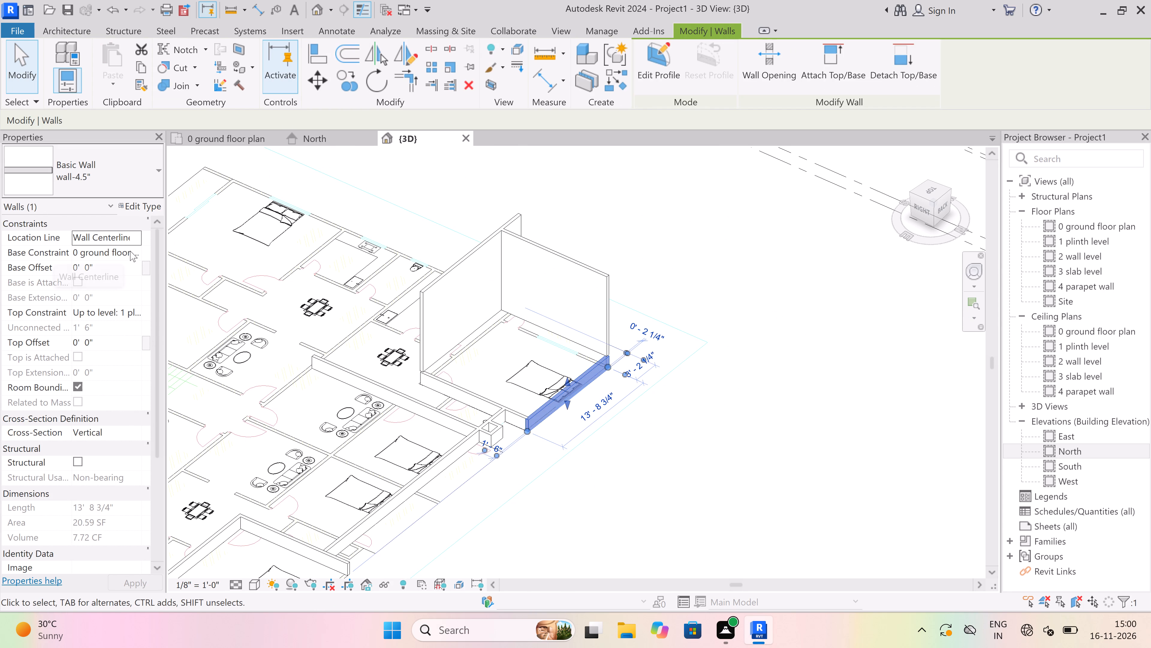
left_click(132, 251)
left_click(135, 284)
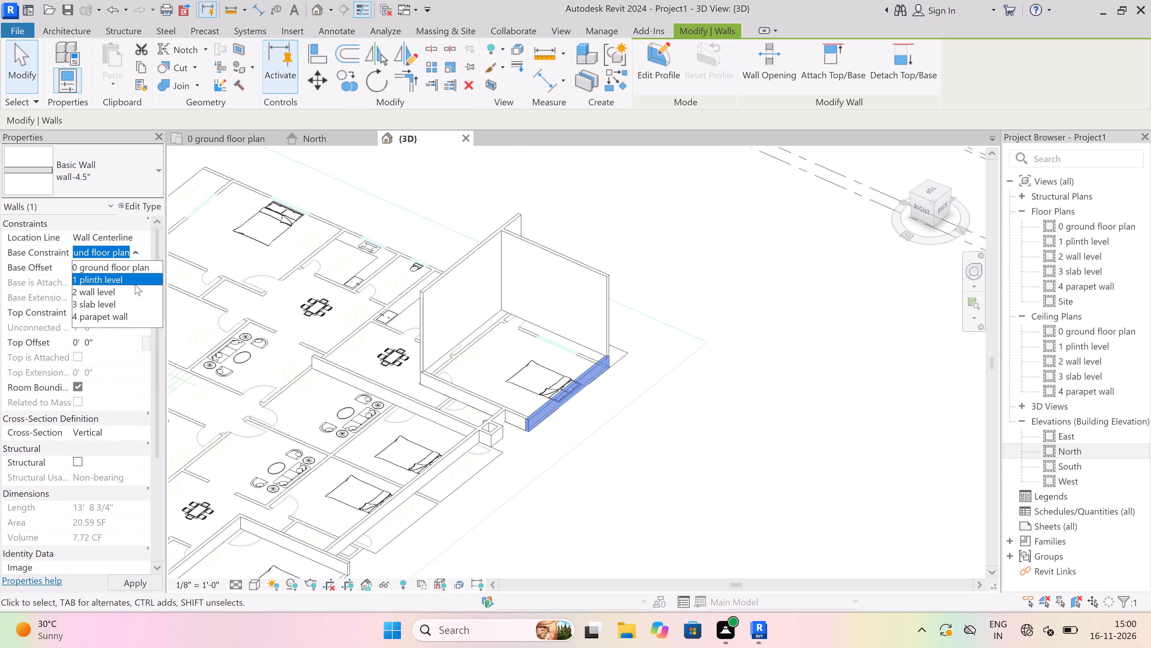
left_click(132, 313)
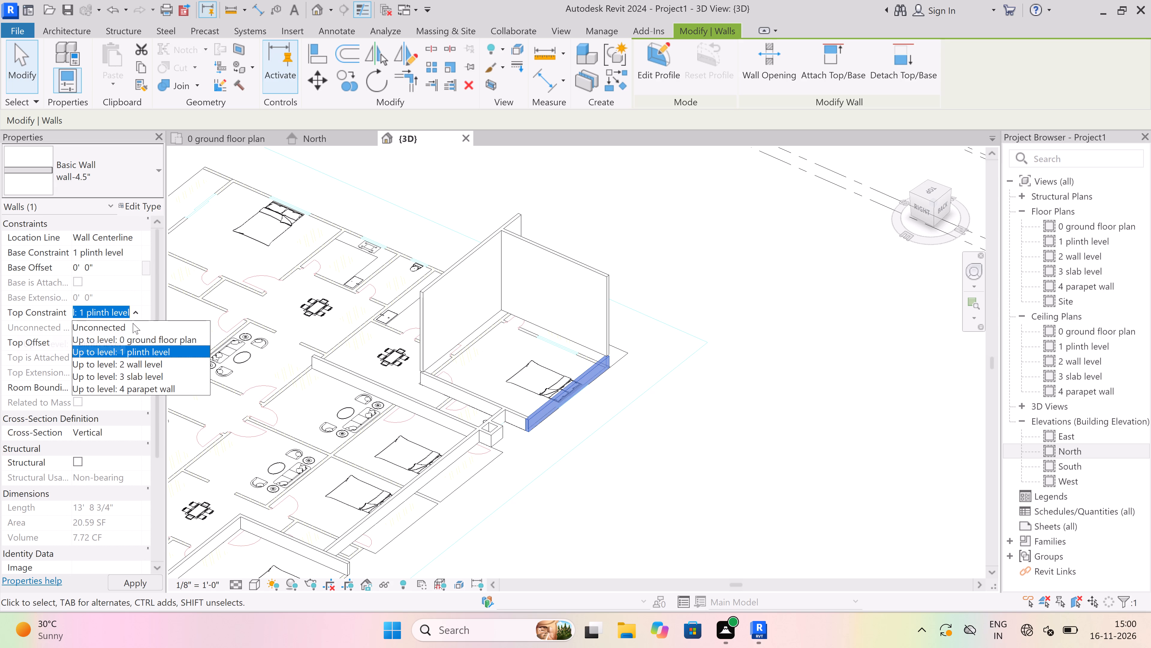
left_click(141, 364)
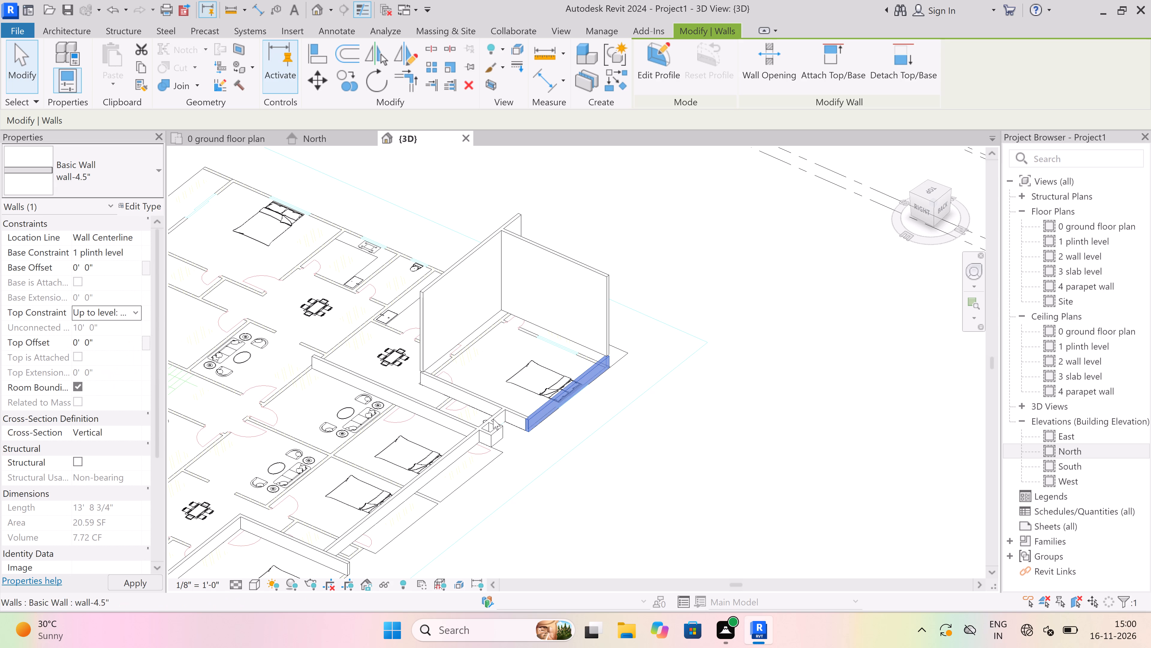
key("Escape")
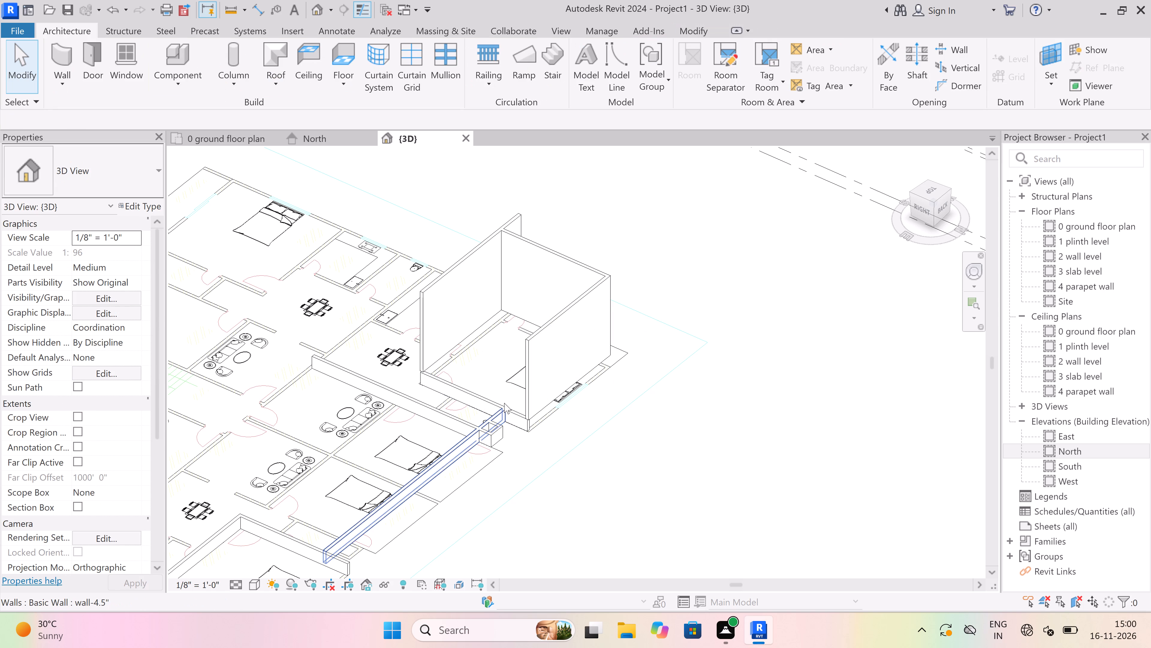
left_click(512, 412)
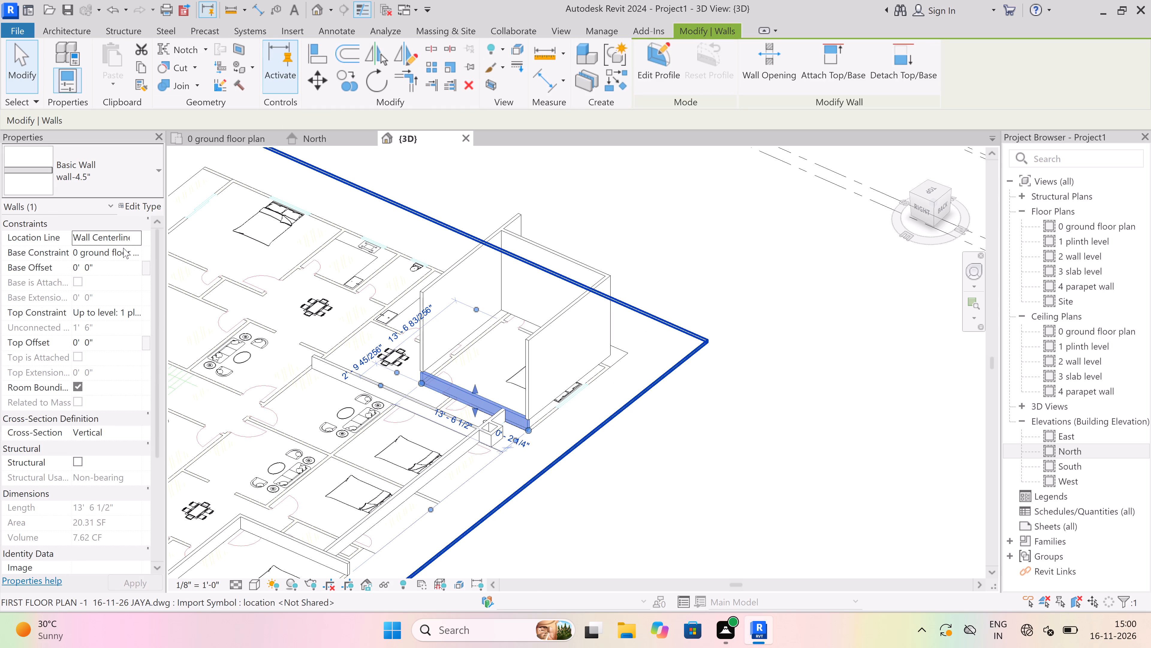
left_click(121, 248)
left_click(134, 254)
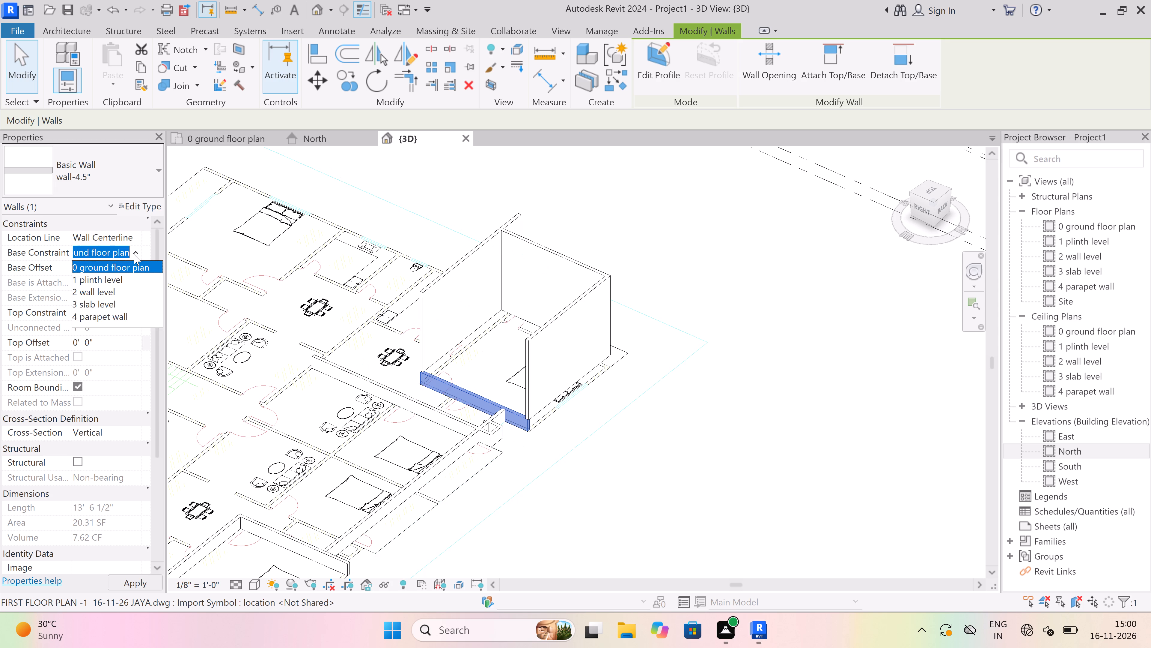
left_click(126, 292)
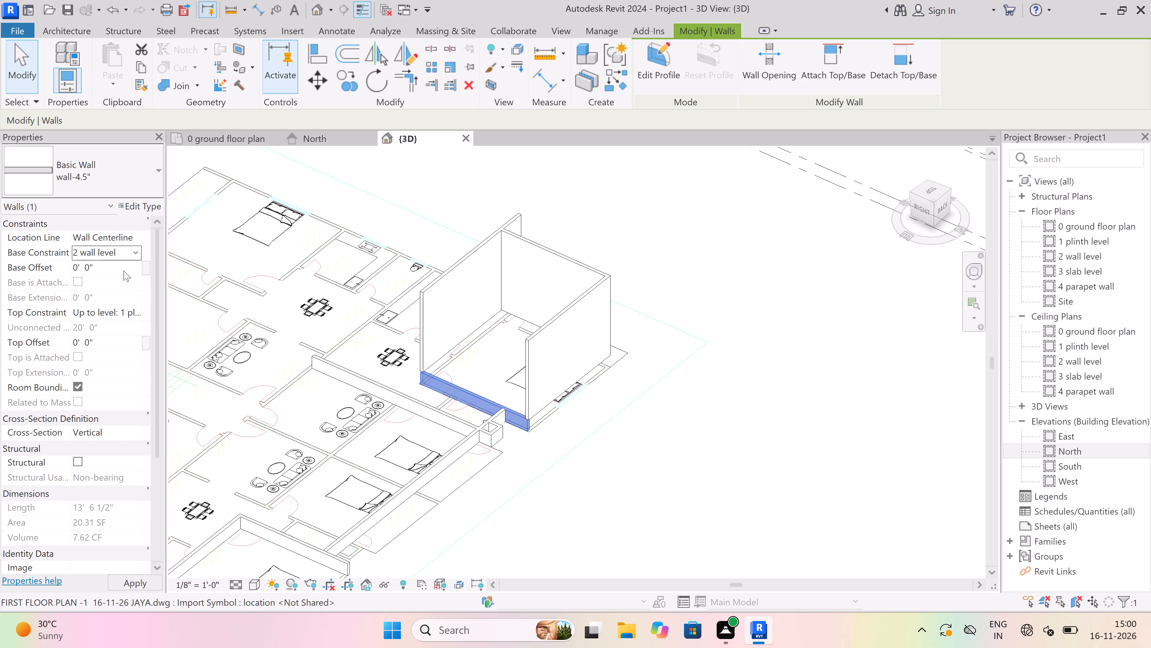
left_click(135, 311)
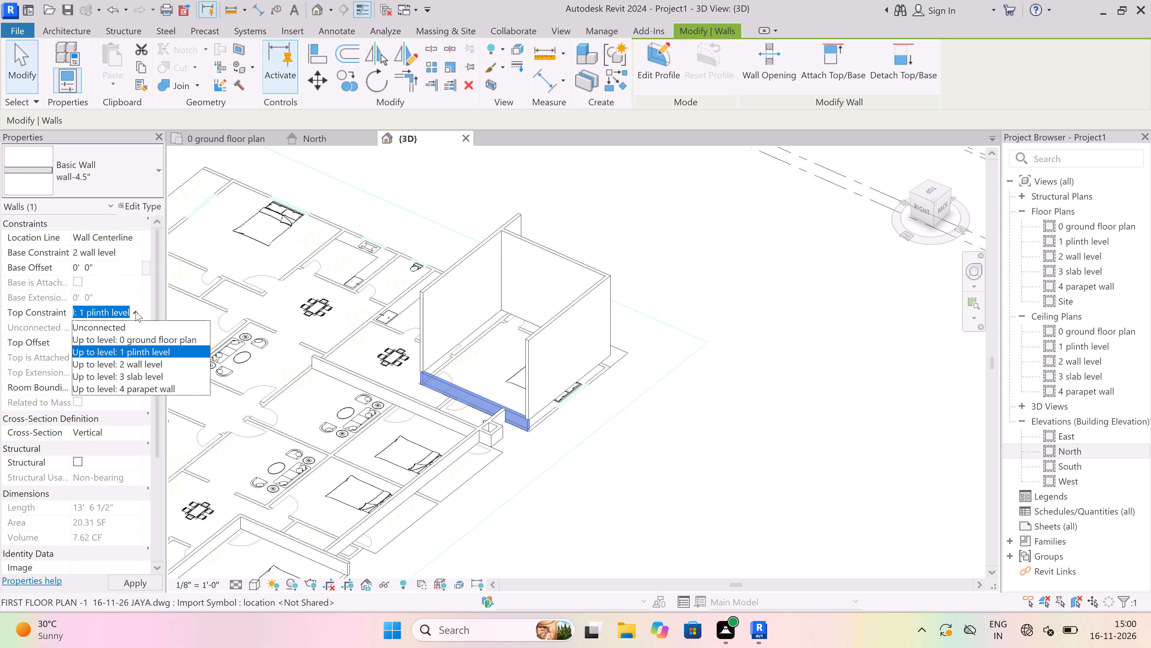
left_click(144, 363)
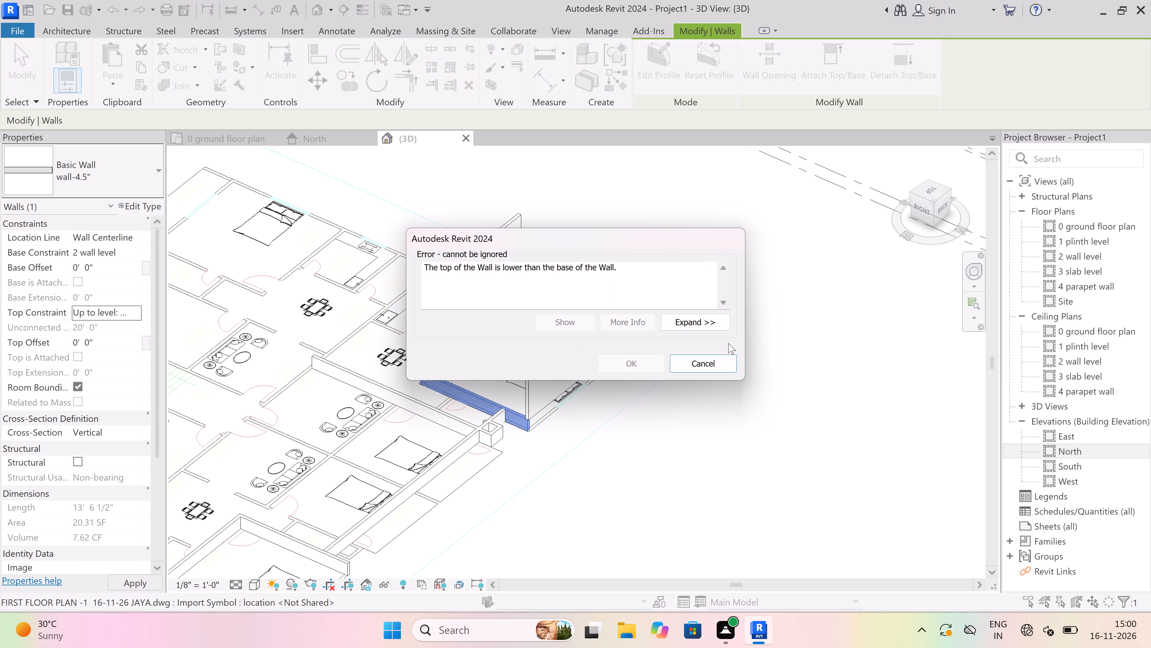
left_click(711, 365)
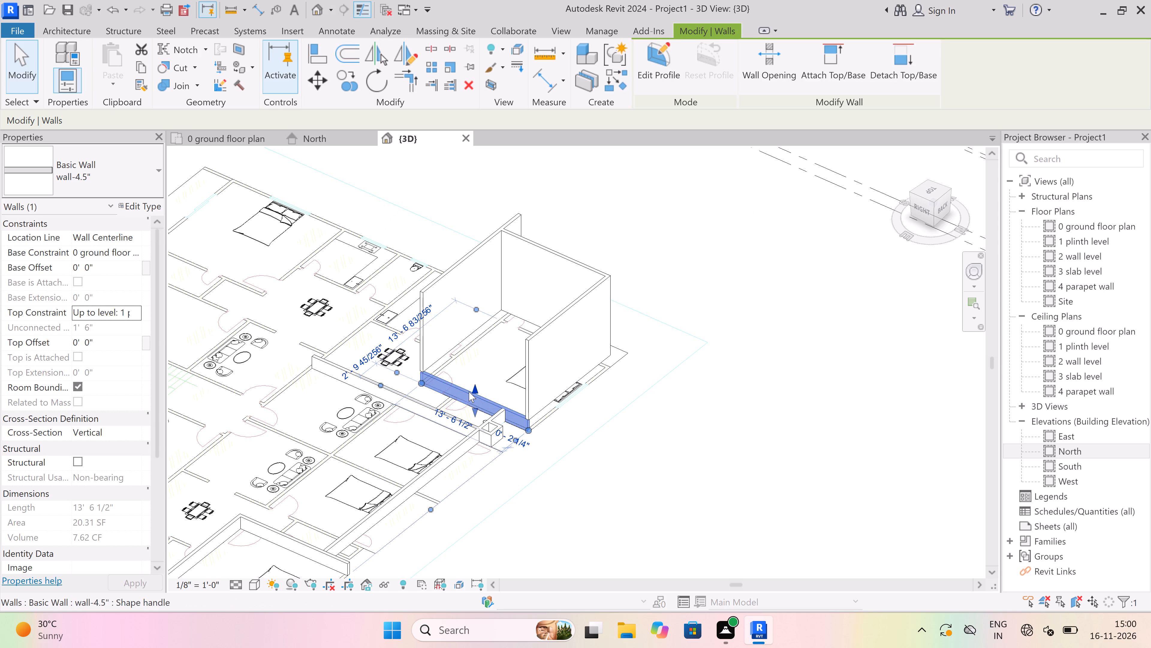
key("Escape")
Set the bedroom's remaining low wall, beside the small square enclosure, to base constraint 1 plinth level and top constraint Up to level: 2 wall level; deselect it.
left_click(462, 389)
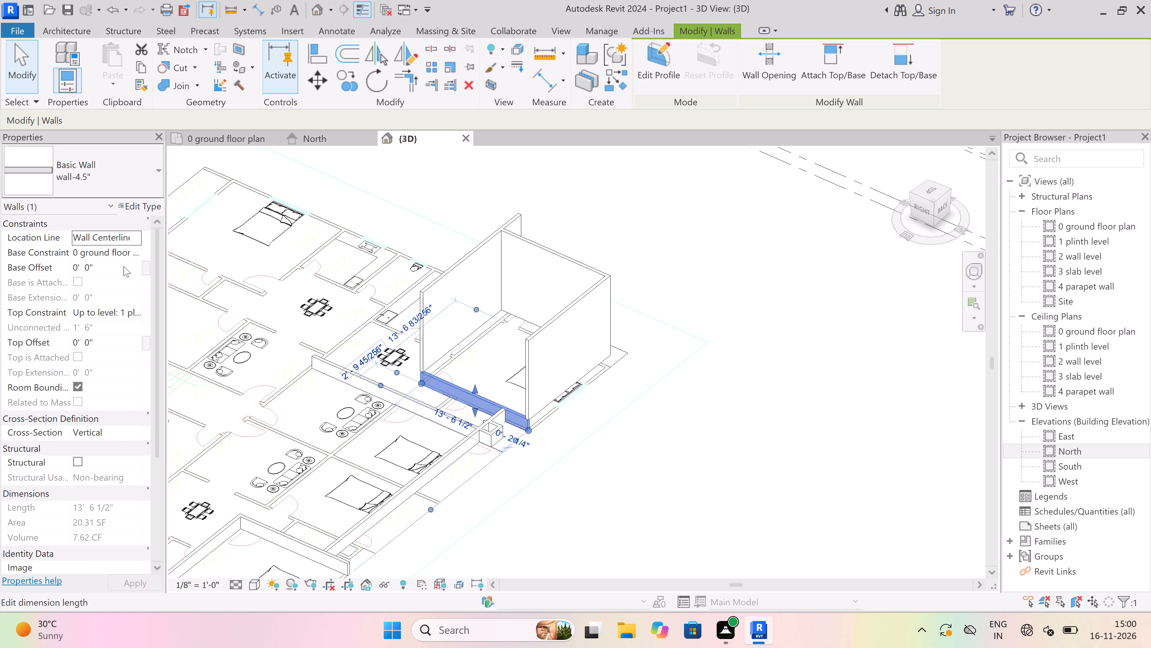
left_click(135, 255)
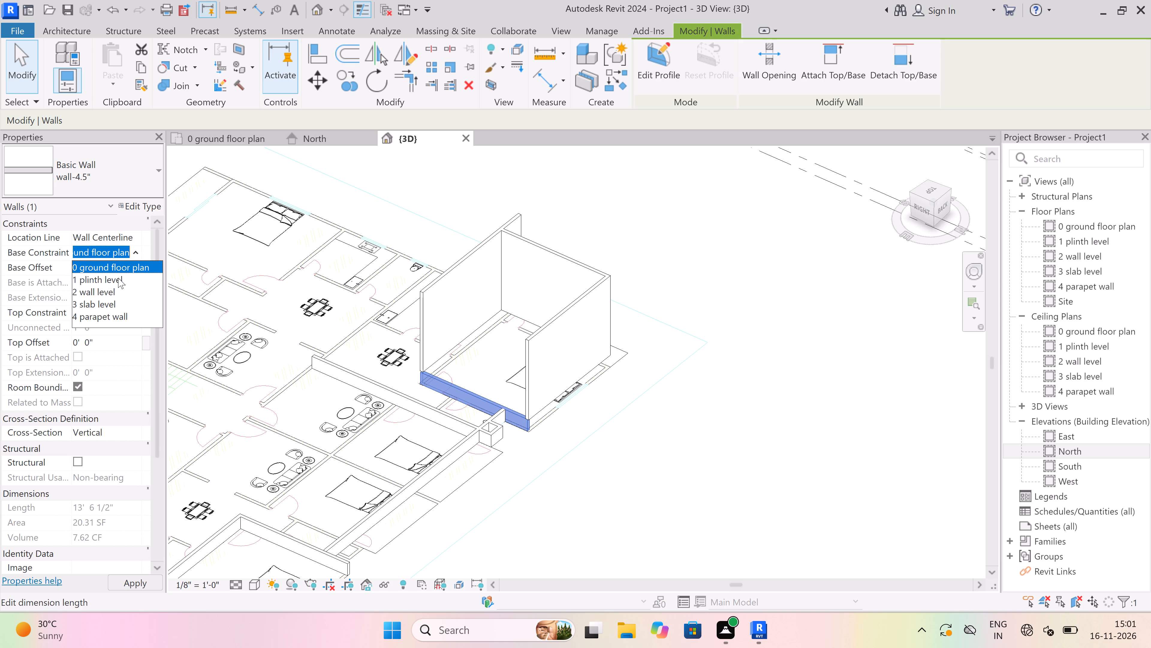
left_click(118, 278)
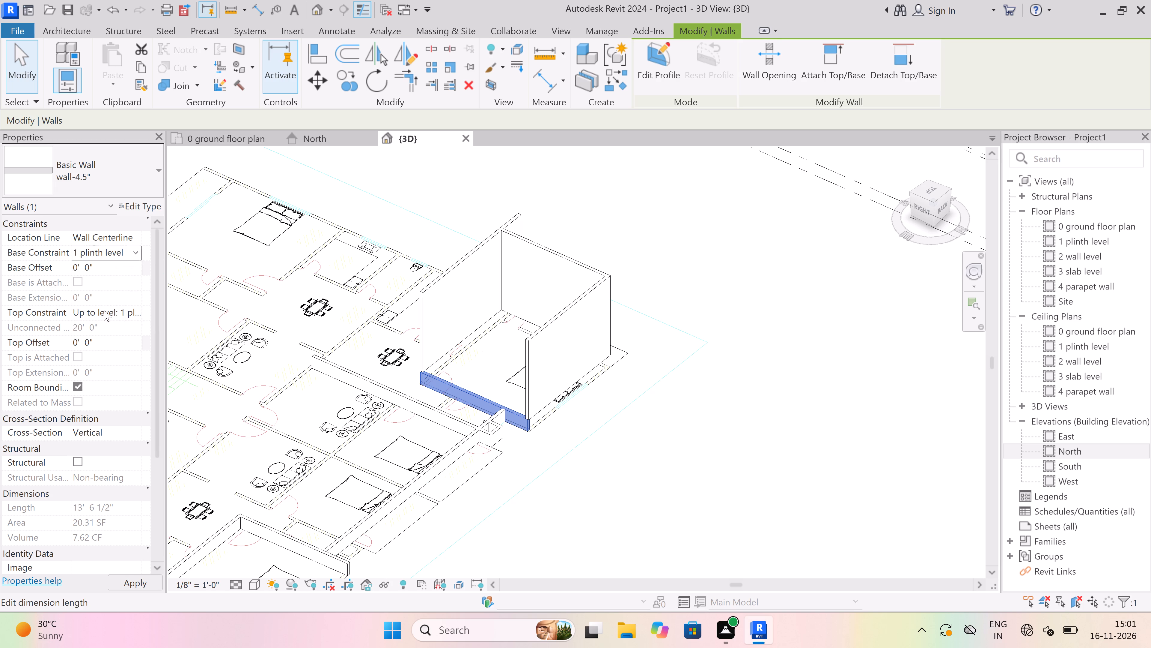
left_click(137, 308)
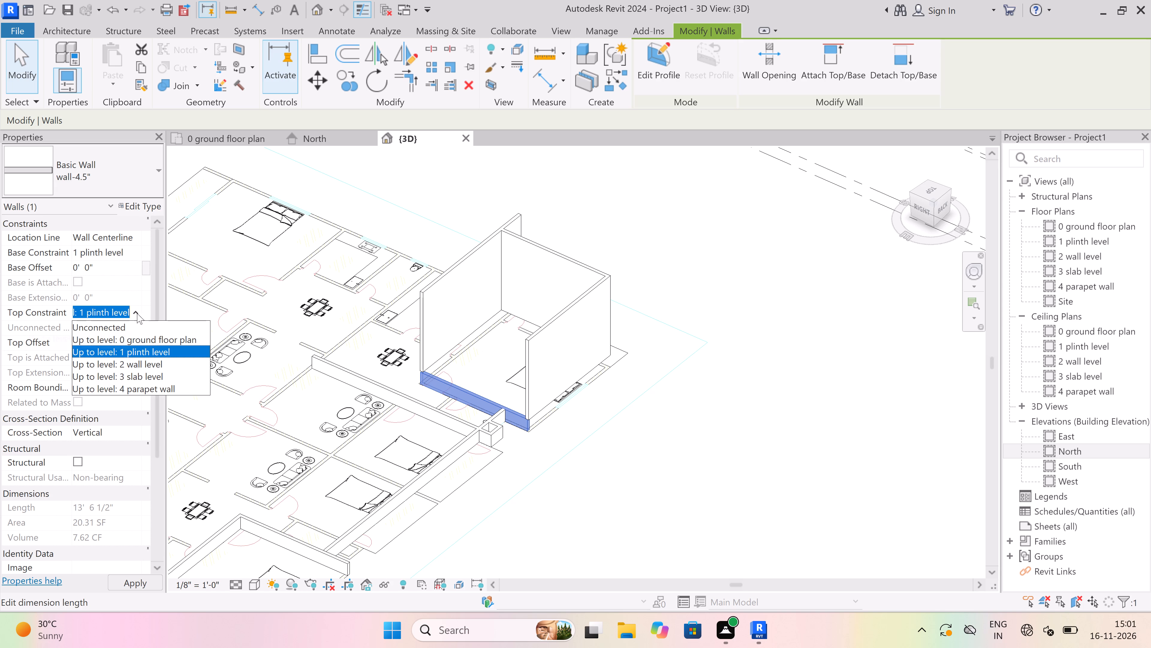
left_click(142, 362)
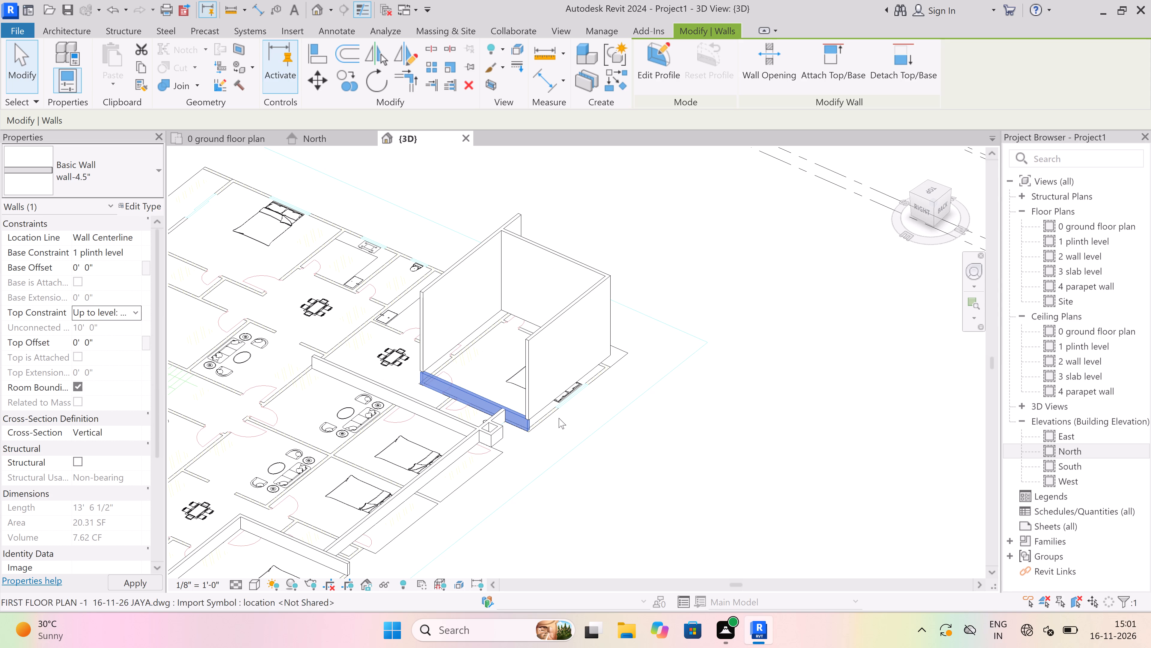
key("Escape")
Change the 3D view's visual style to Shaded.
scroll(484, 283, "down", 6)
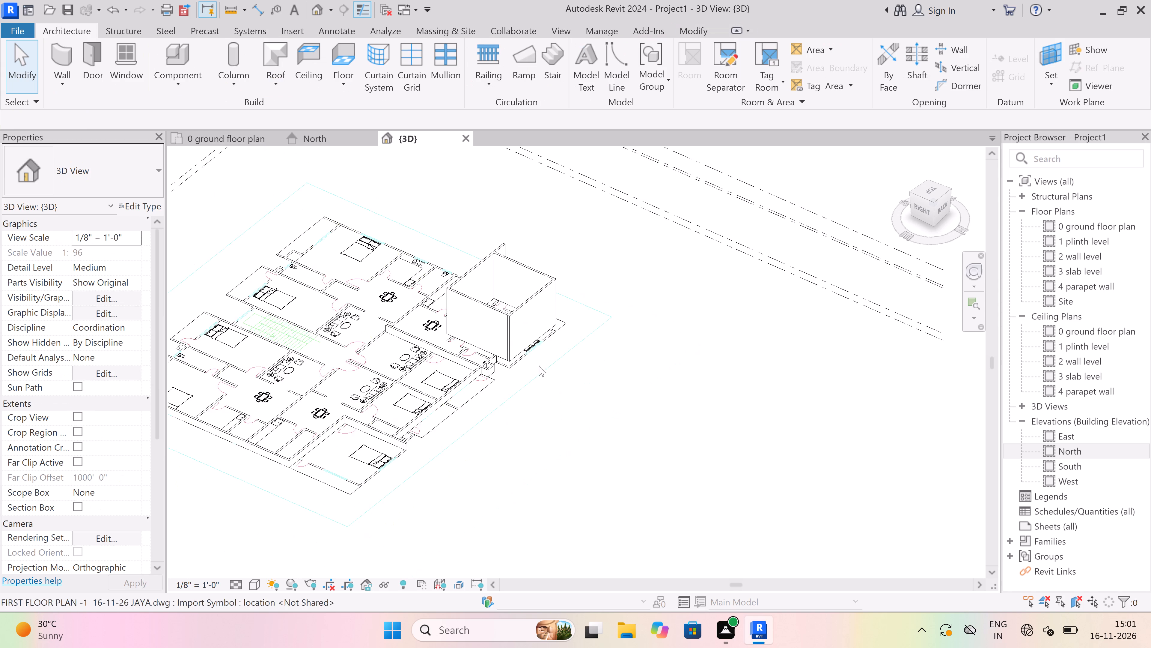
scroll(524, 310, "up", 4)
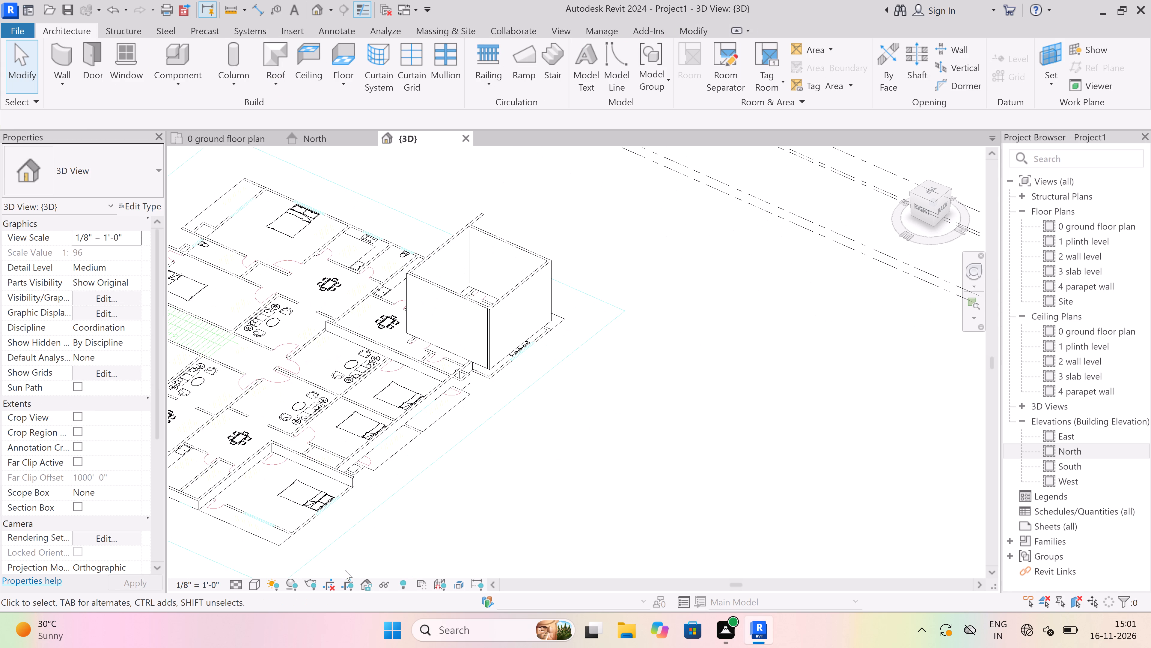
left_click(256, 580)
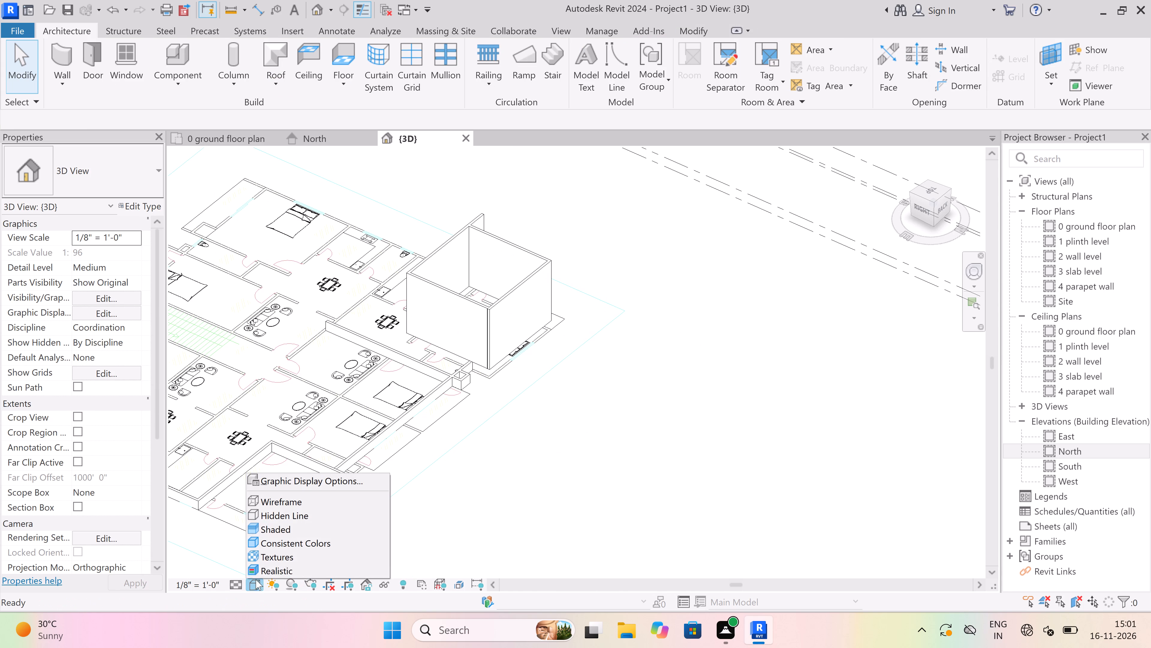
left_click(293, 531)
Set the long low wall running past the small square enclosure to base constraint 1 plinth level and top constraint Up to level: 2 wall level; deselect it.
scroll(394, 469, "down", 4)
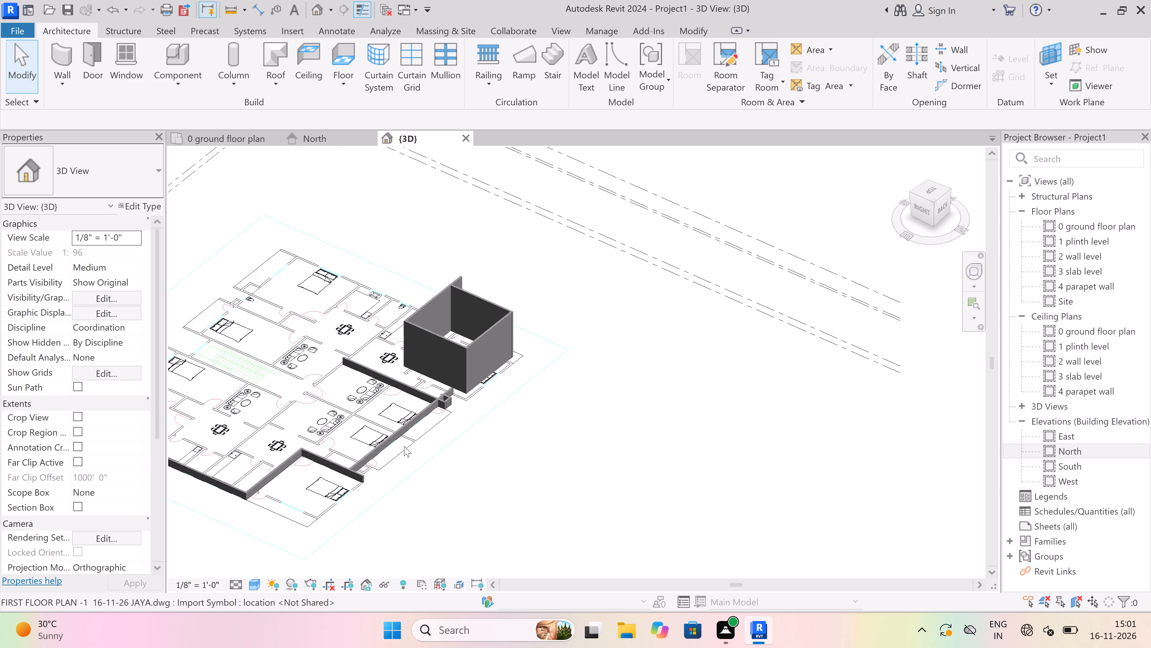
scroll(406, 373, "up", 4)
scroll(461, 403, "up", 5)
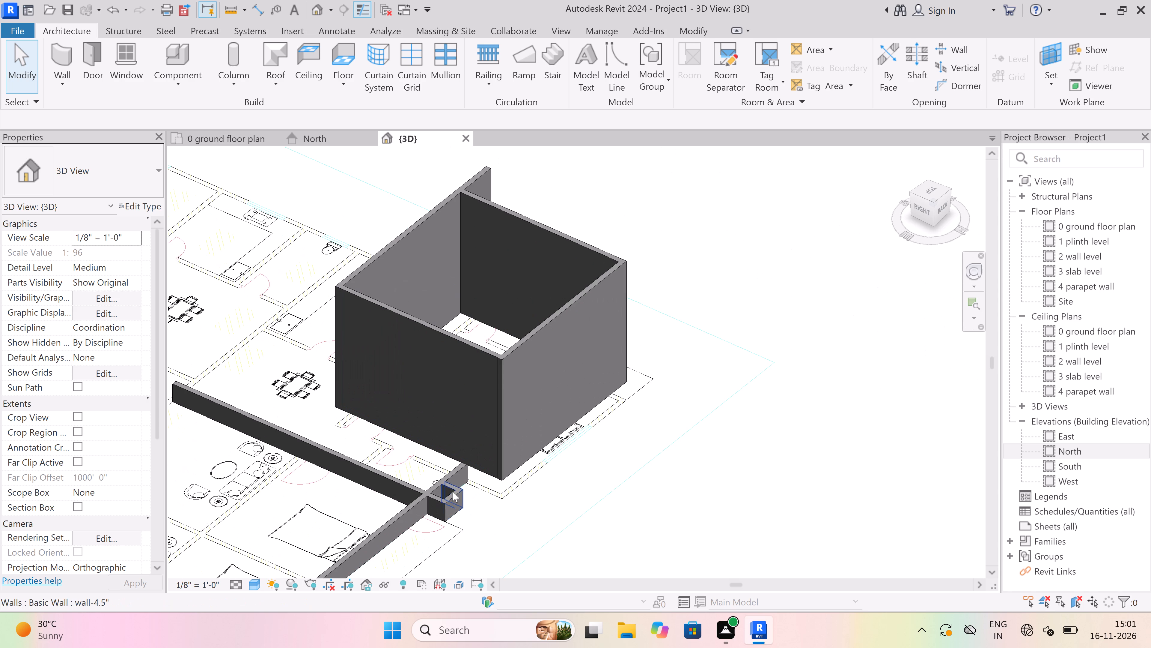
left_click(452, 491)
scroll(452, 470, "up", 2)
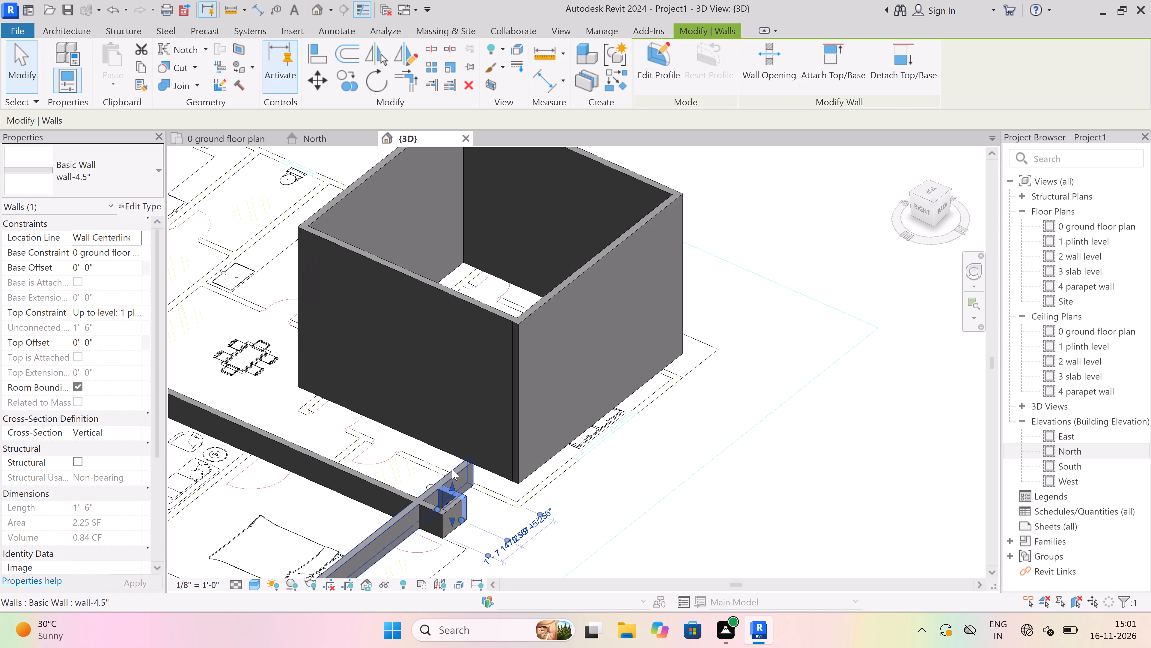
key("Escape")
scroll(452, 469, "up", 2)
left_click(453, 469)
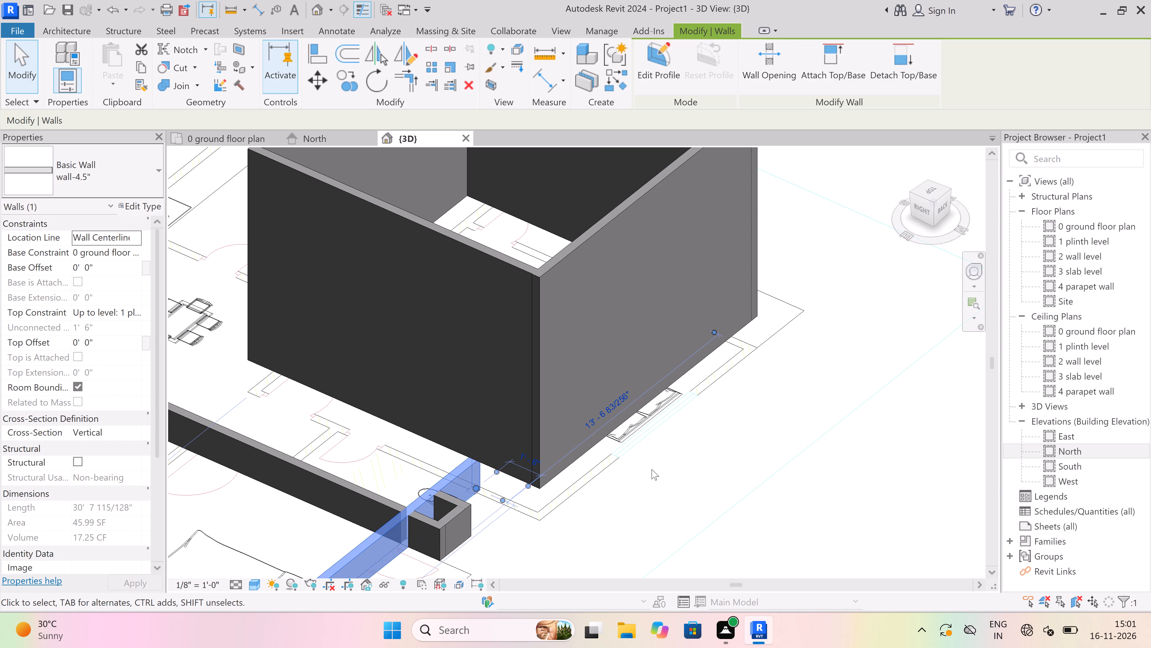
scroll(1150, 647, "down", 2)
left_click(137, 251)
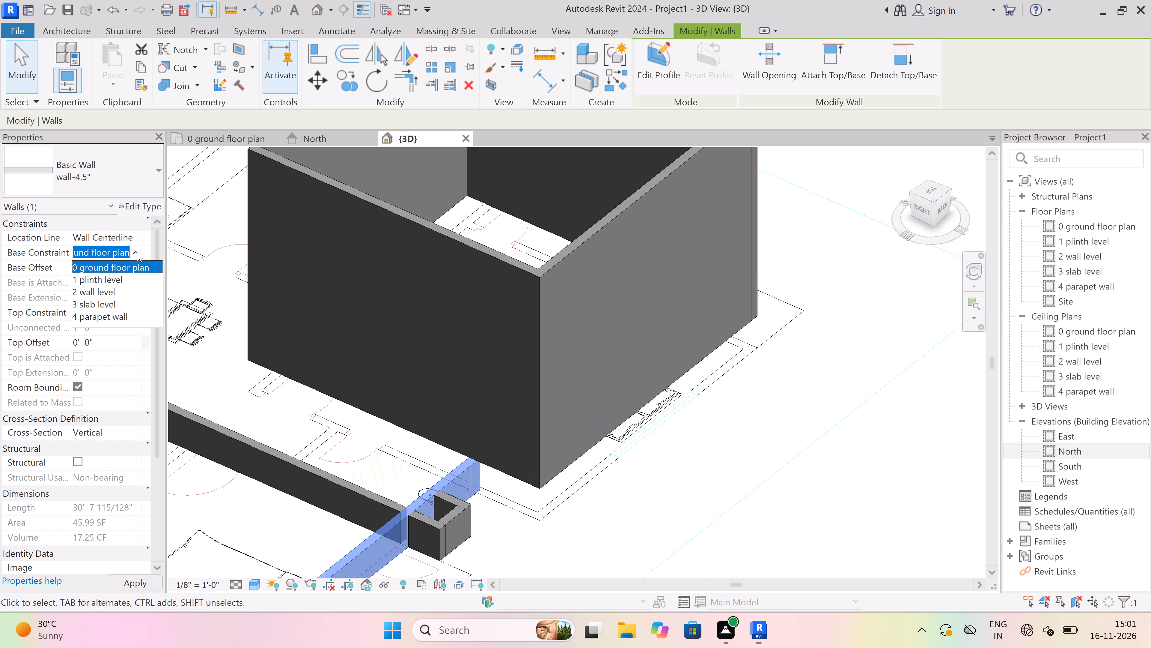
left_click(117, 278)
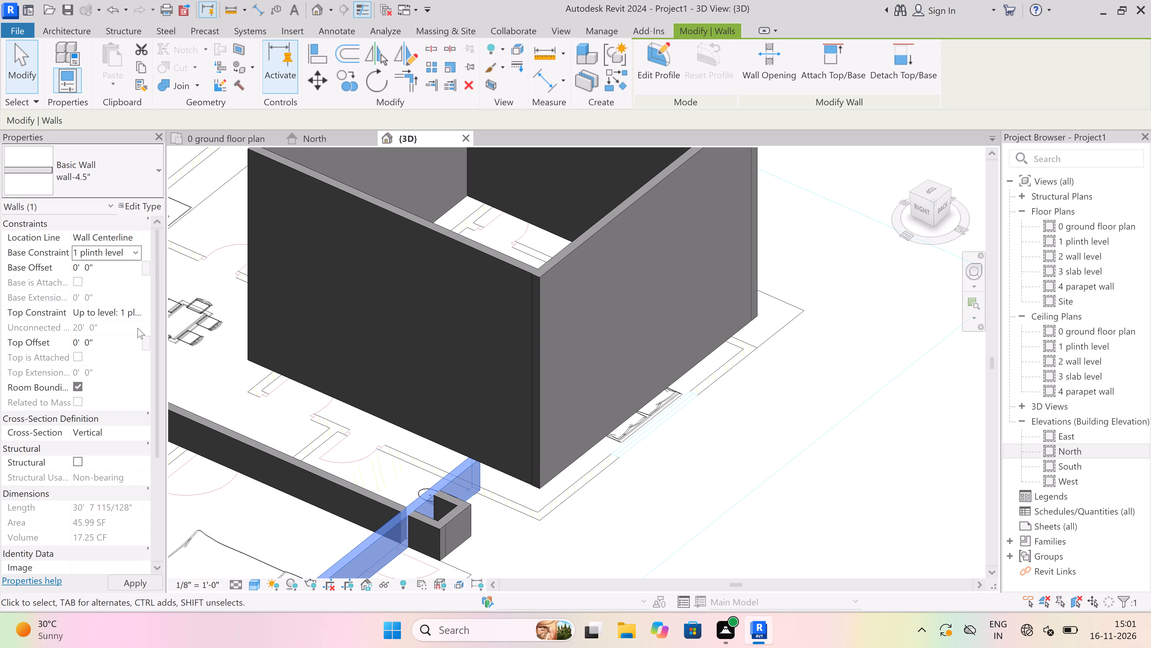
left_click(140, 313)
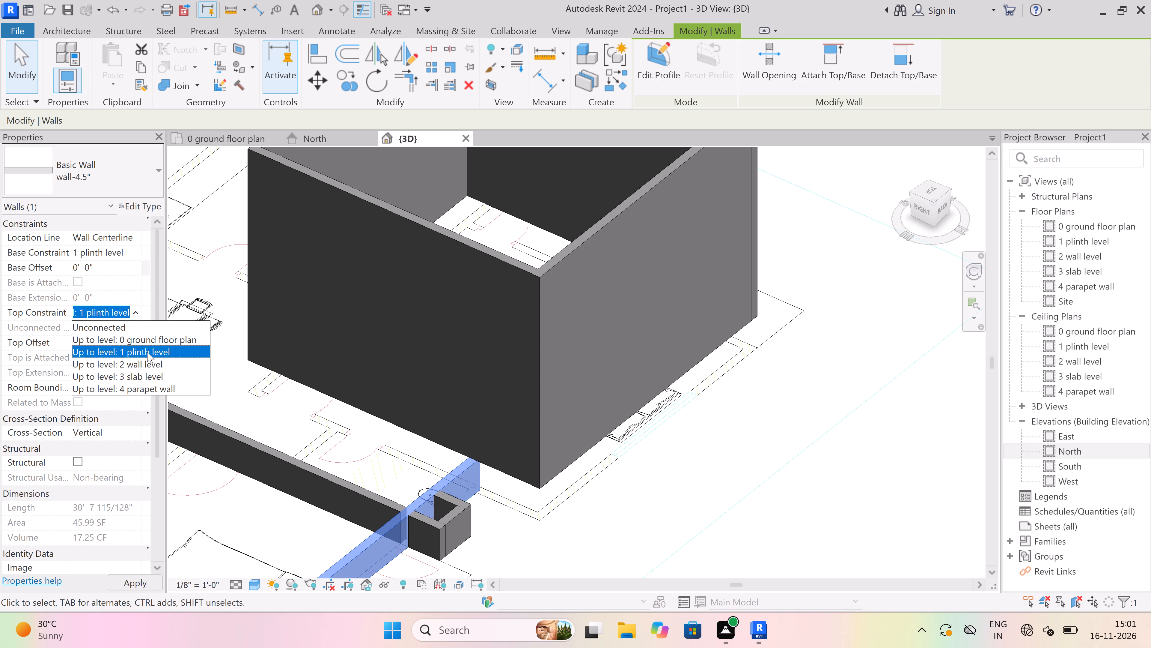
left_click(150, 364)
scroll(662, 452, "down", 5)
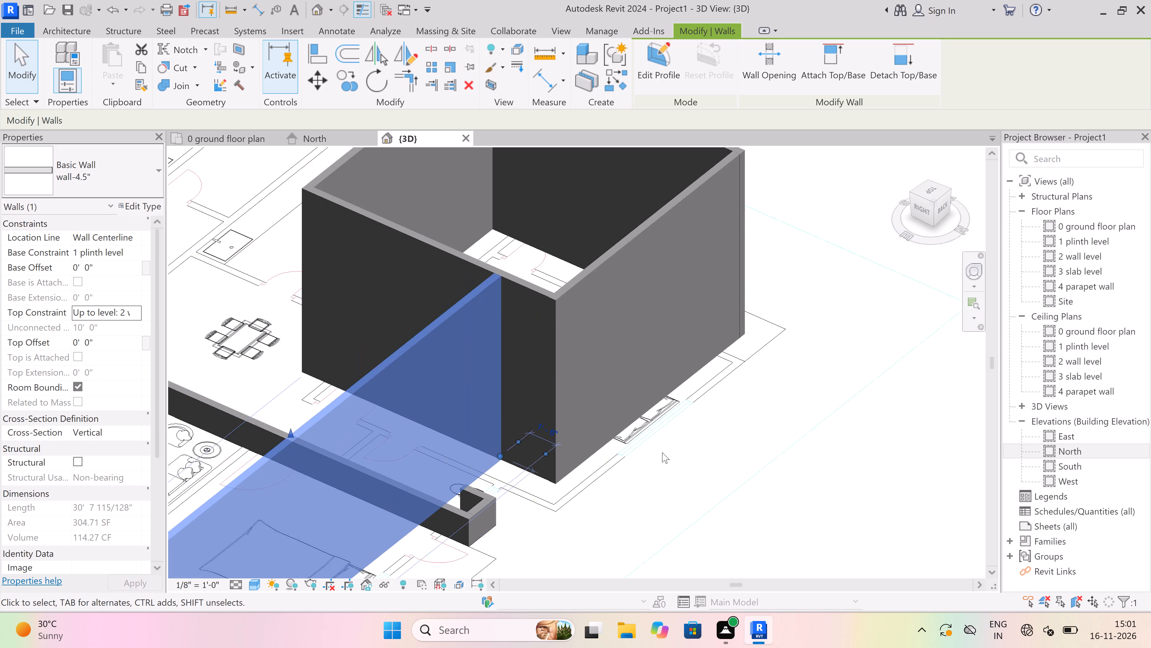
scroll(660, 447, "down", 4)
scroll(632, 426, "down", 3)
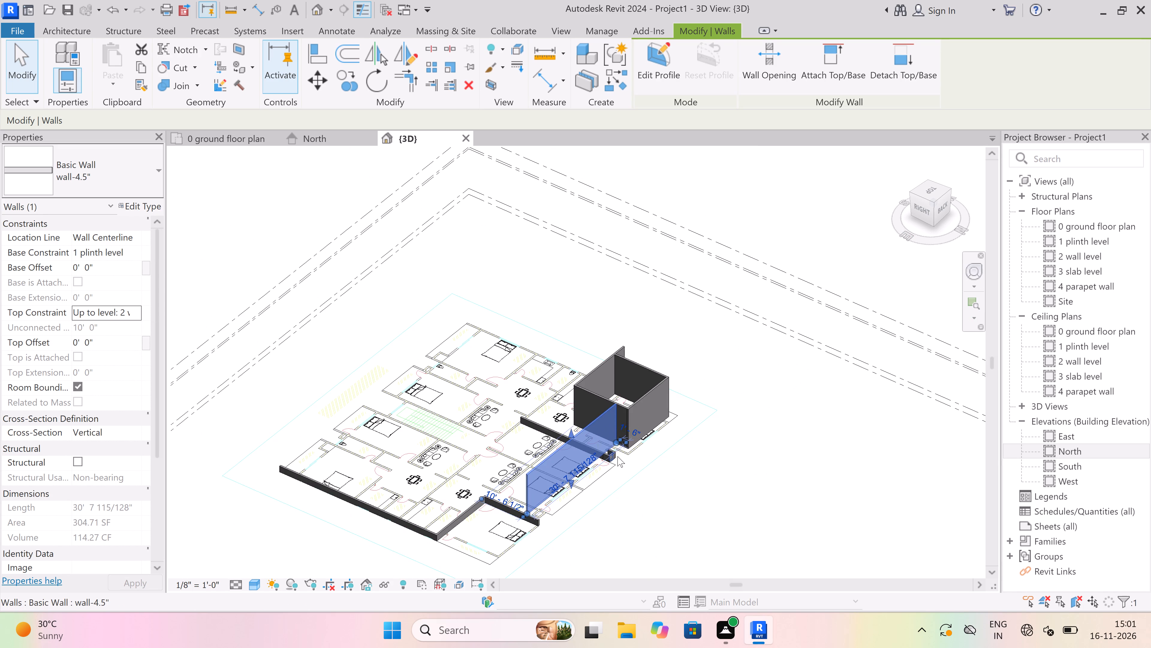
key("Escape")
Set the small square enclosure's wall nearest the raised bedroom to base constraint 1 plinth level and top constraint Up to level: 2 wall level; deselect it.
scroll(623, 450, "up", 11)
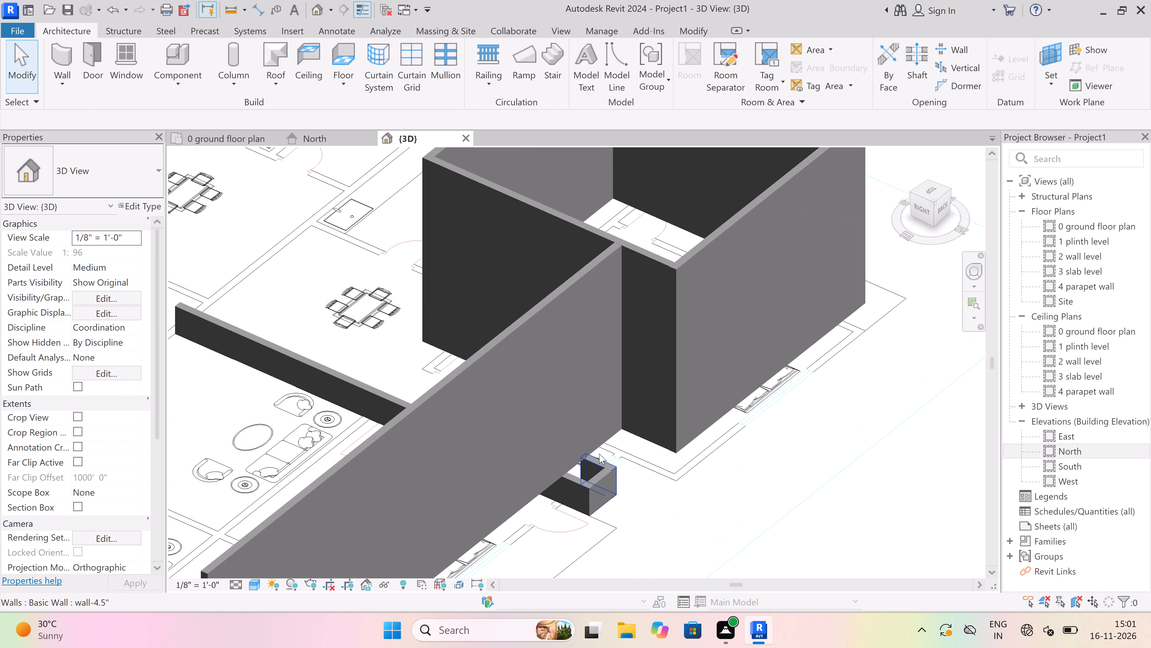
left_click(592, 477)
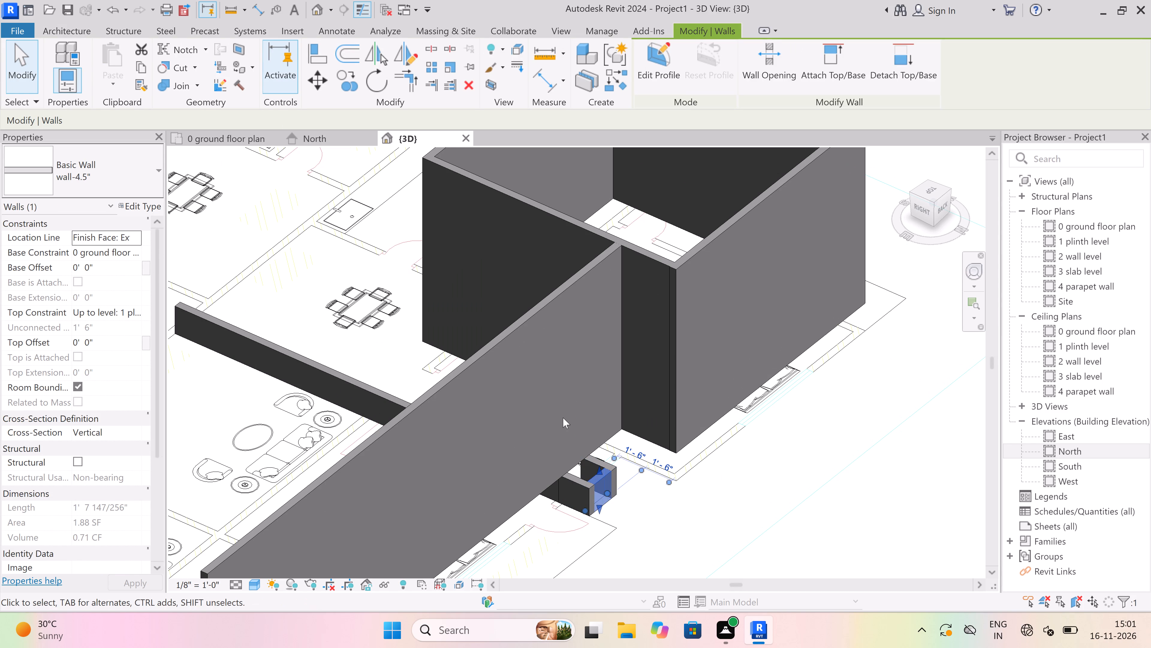
key("Escape")
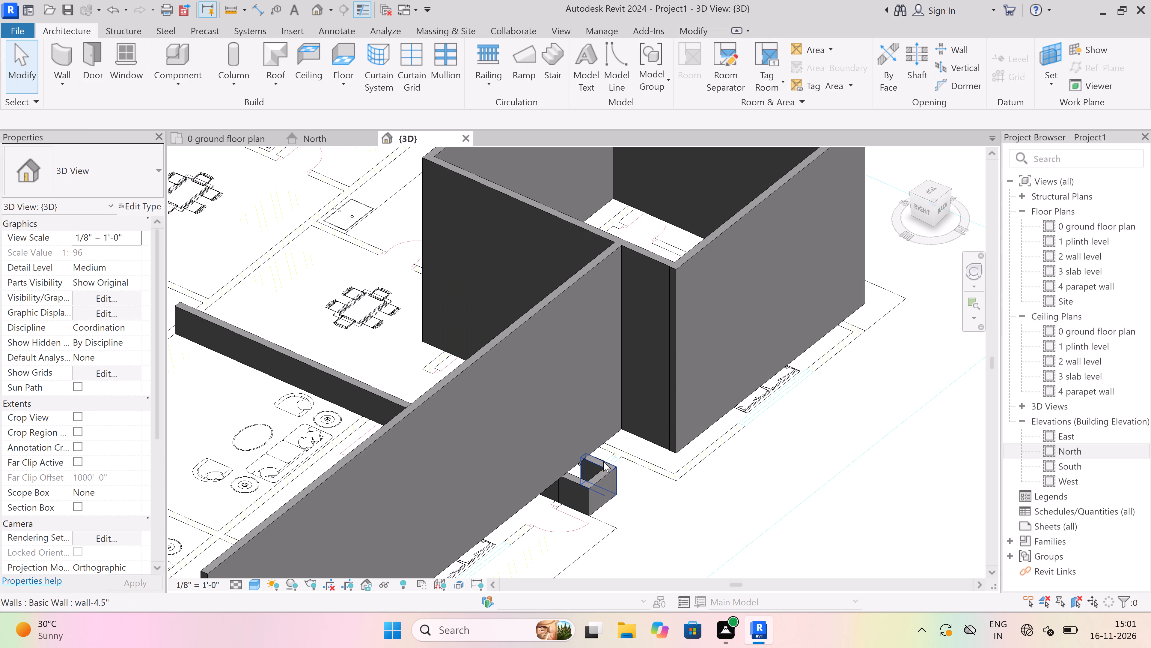
left_click(604, 461)
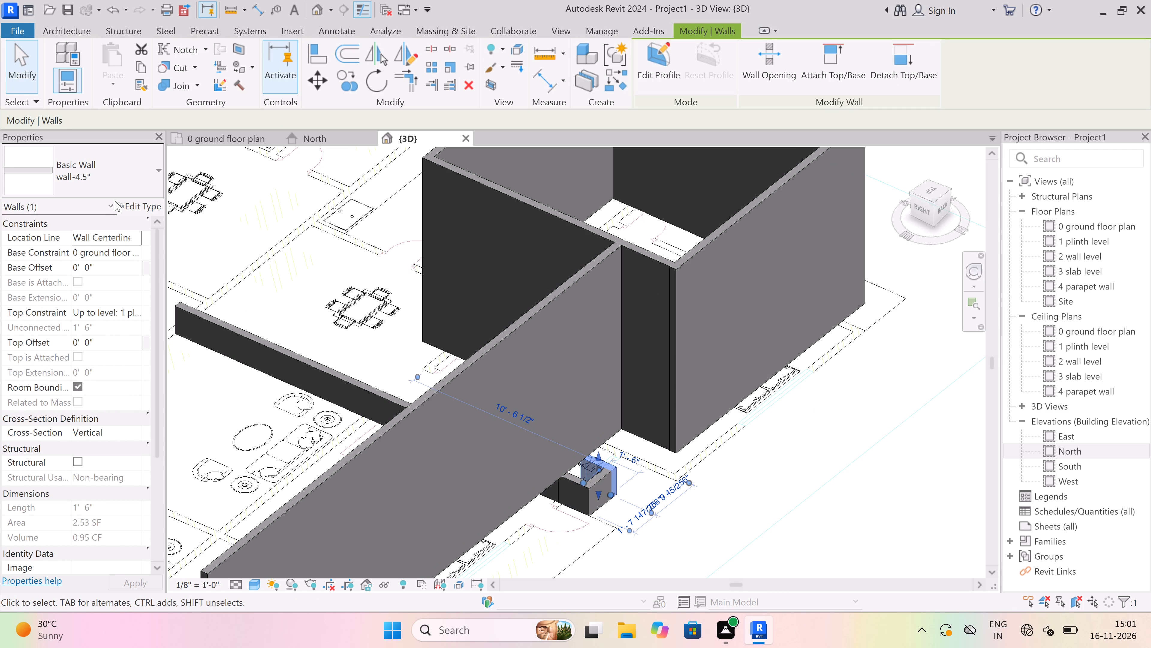
left_click(130, 250)
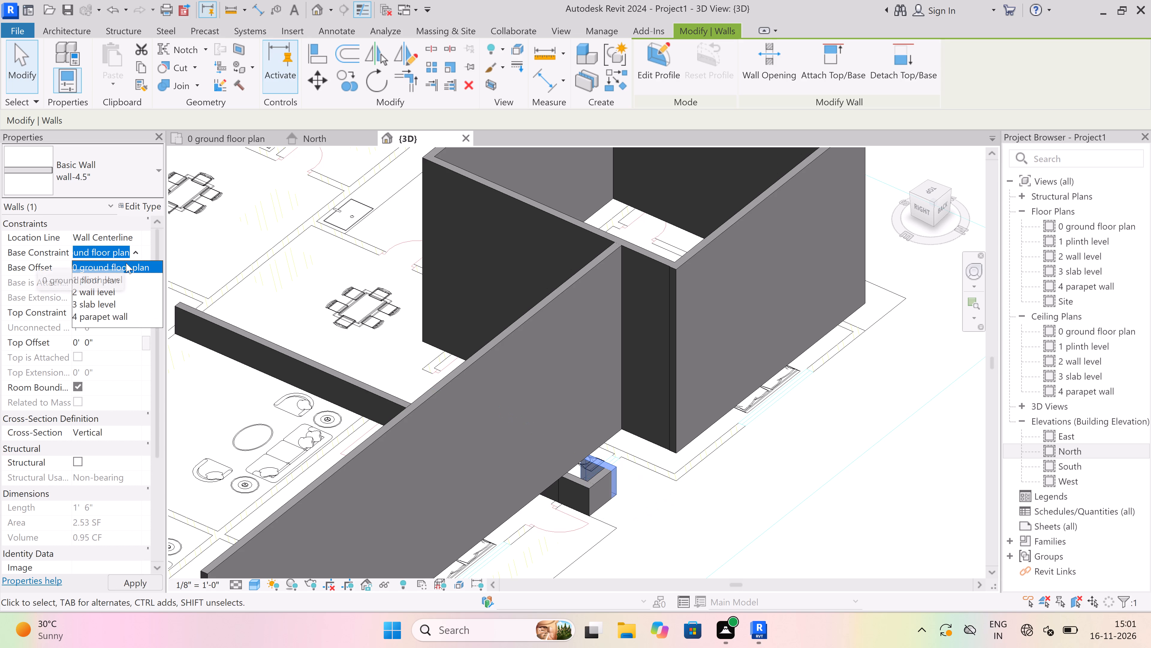
left_click(117, 280)
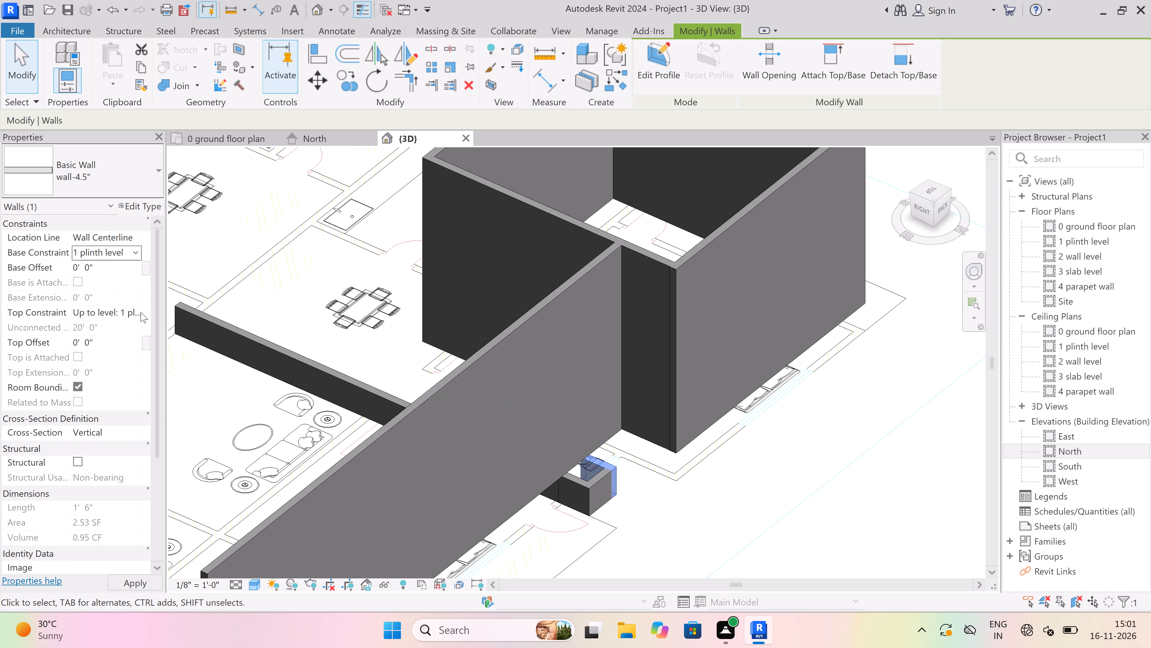
left_click(141, 312)
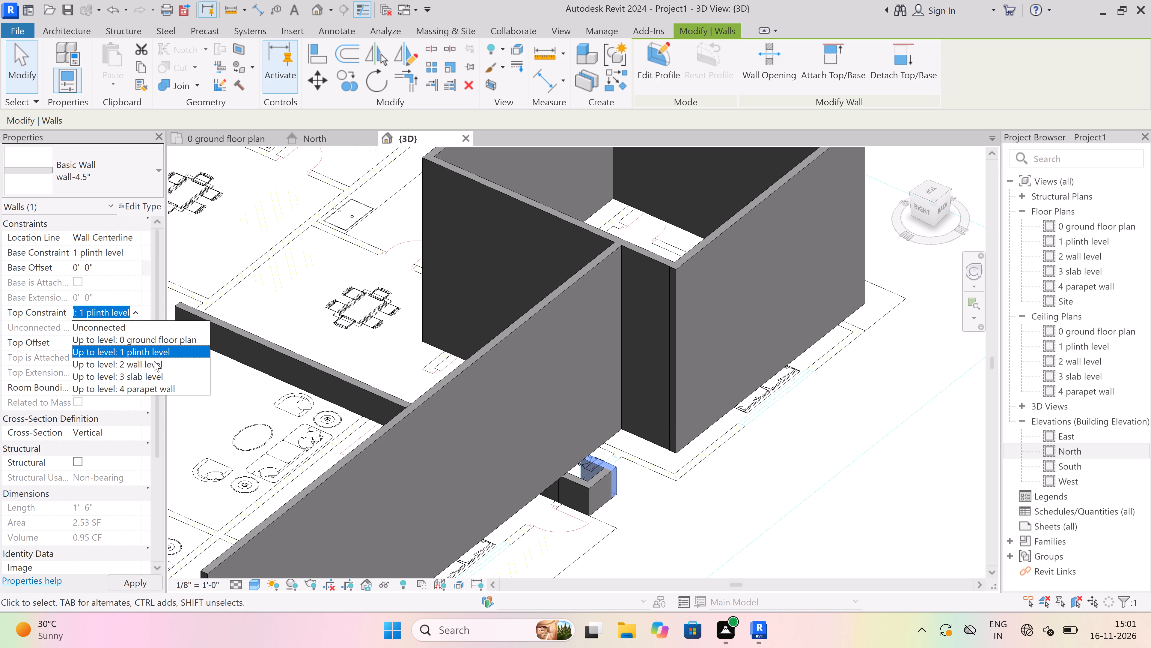
left_click(153, 361)
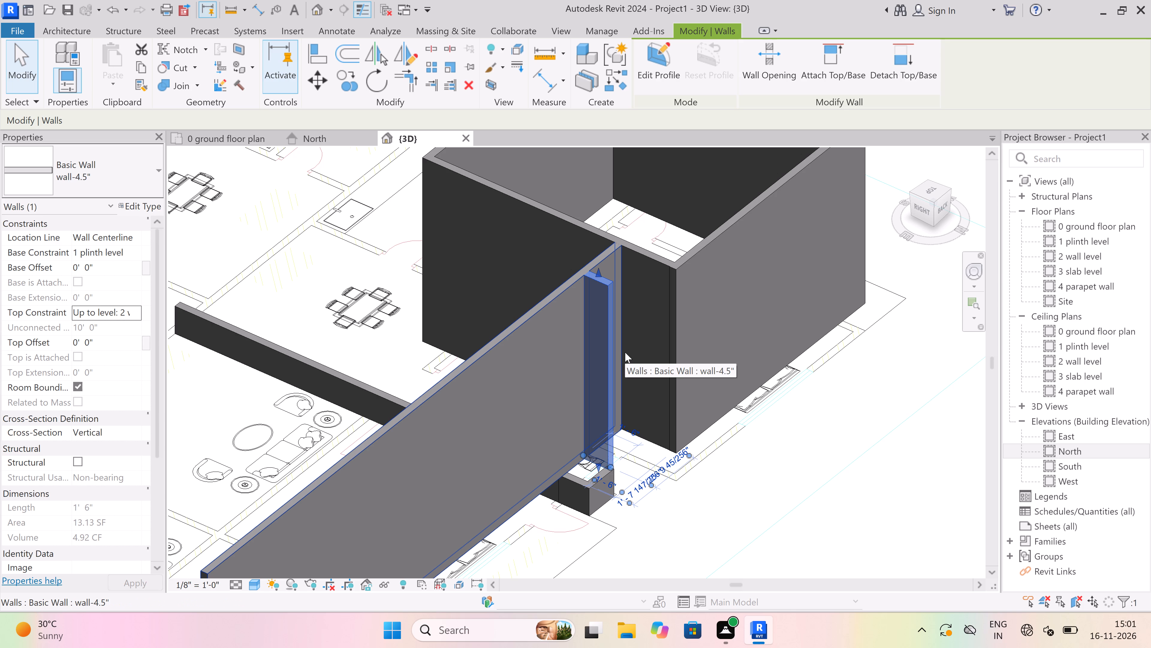
key("Escape")
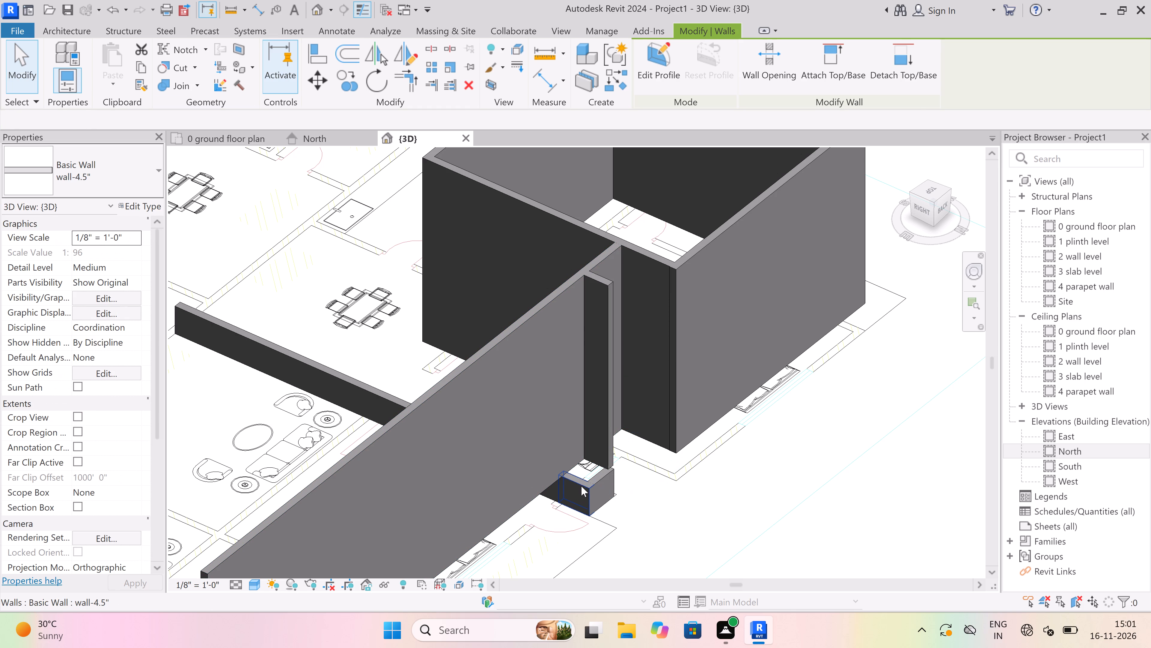
Set the small enclosure's outer wall, parallel to the long raised wall, to base constraint 1 plinth level and top constraint Up to level: 2 wall level; deselect it.
left_click(589, 479)
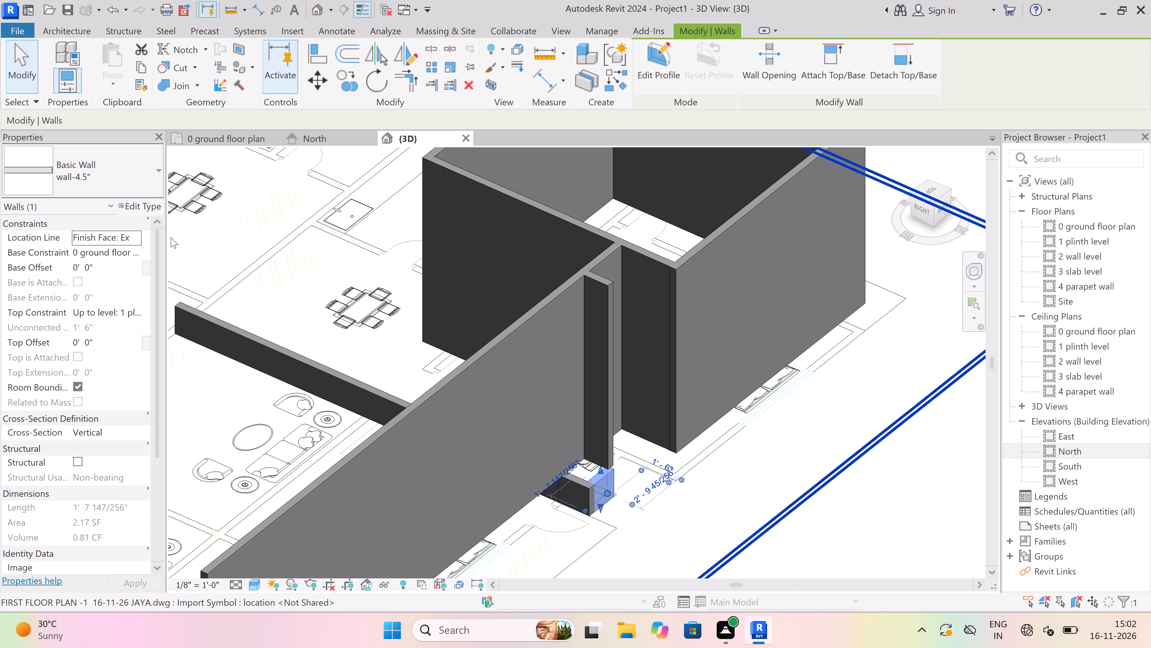
left_click(141, 254)
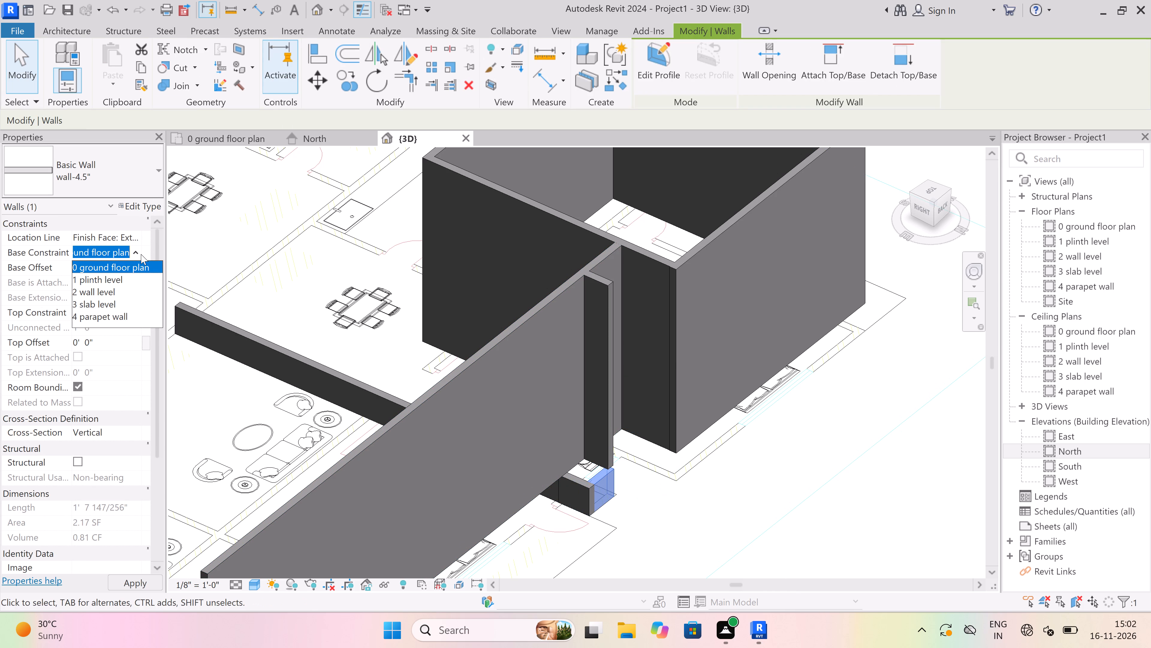
left_click(123, 280)
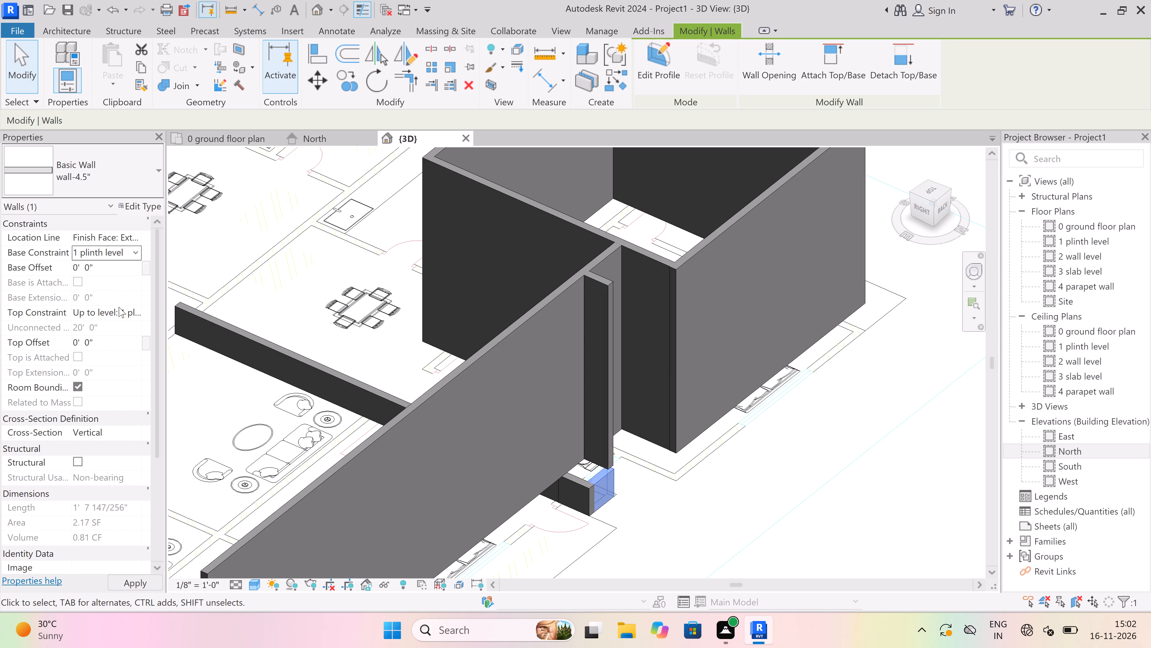
left_click(133, 314)
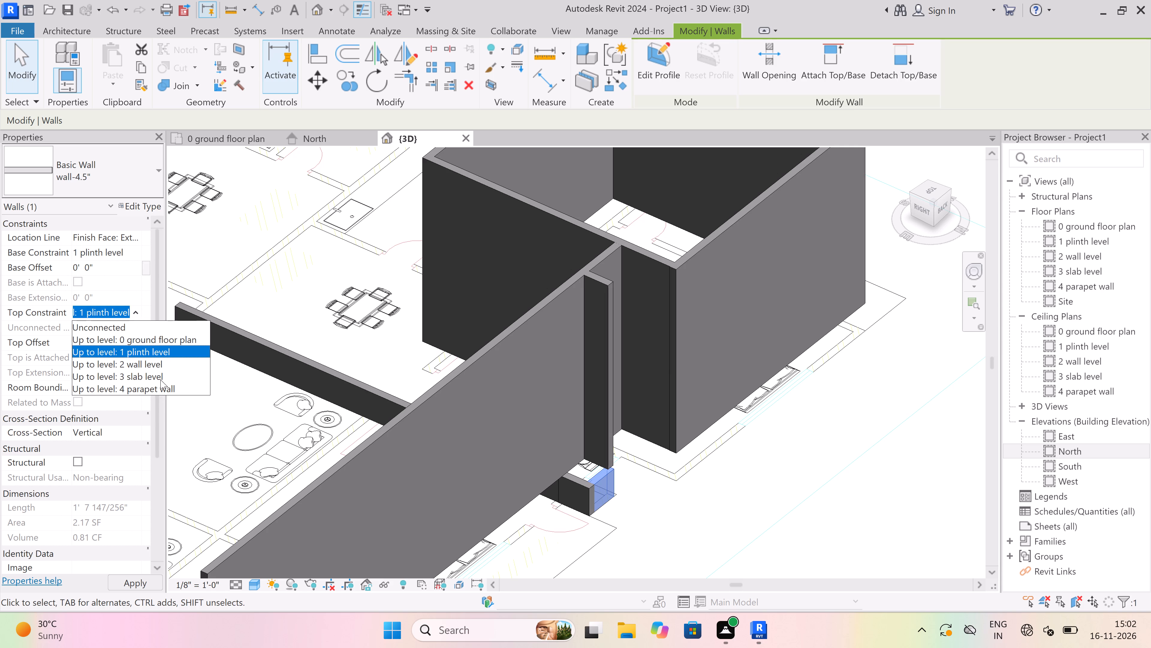
left_click(152, 359)
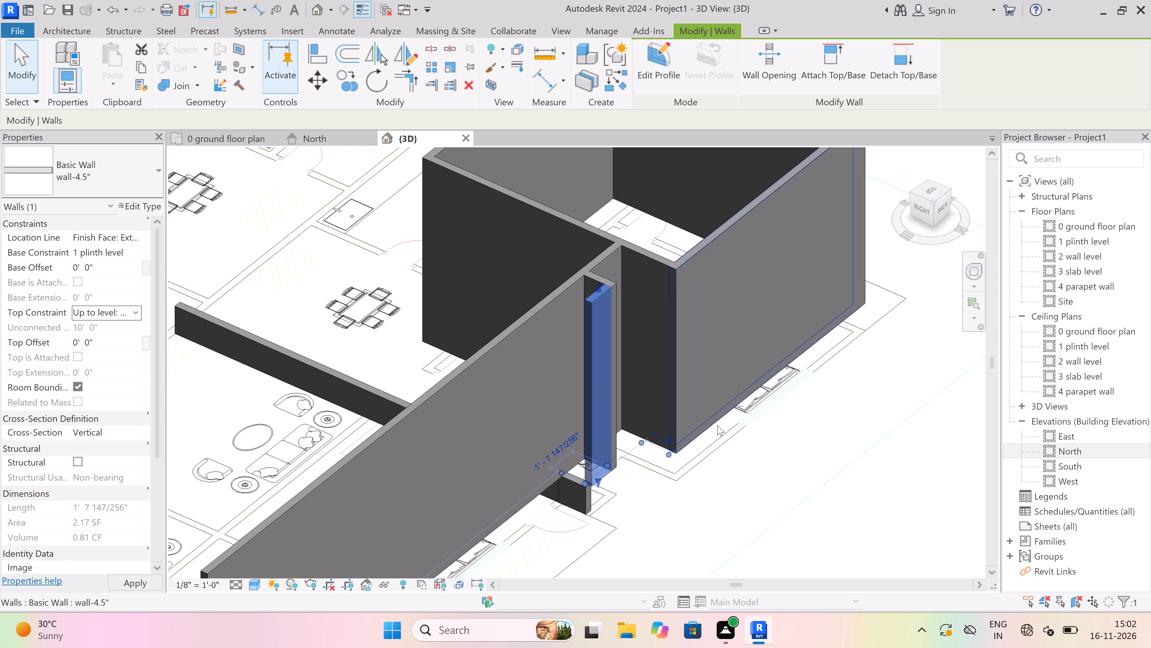
key("Escape")
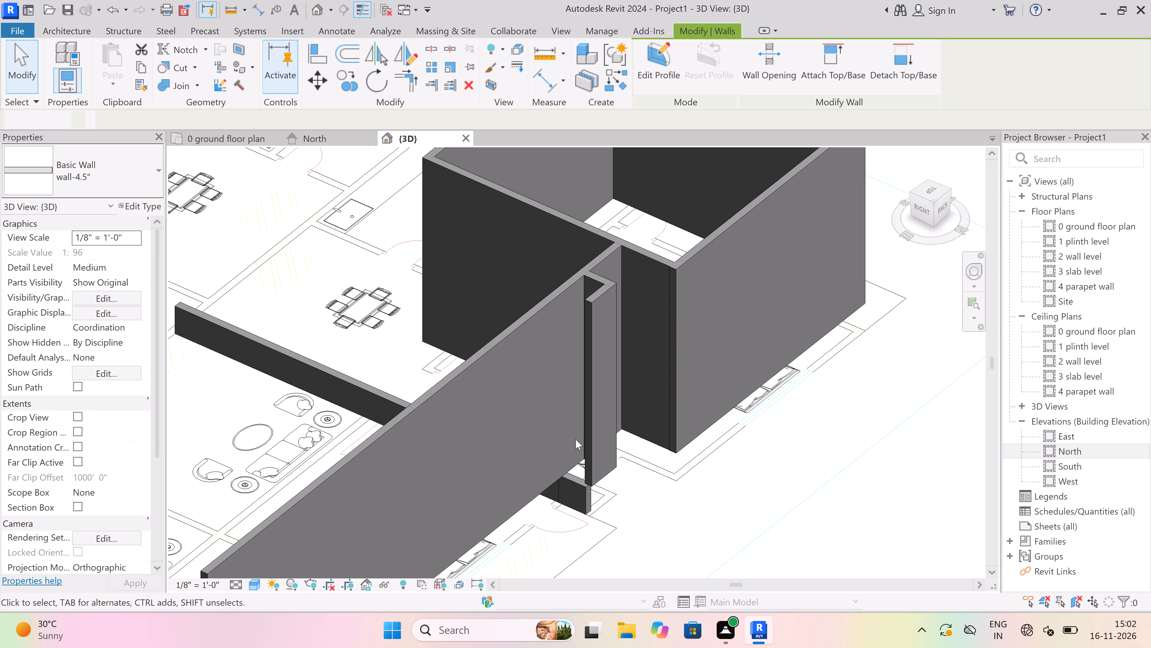
Set the small enclosure's remaining low side wall to base constraint 1 plinth level and top constraint Up to level: 2 wall level; deselect it.
left_click(574, 478)
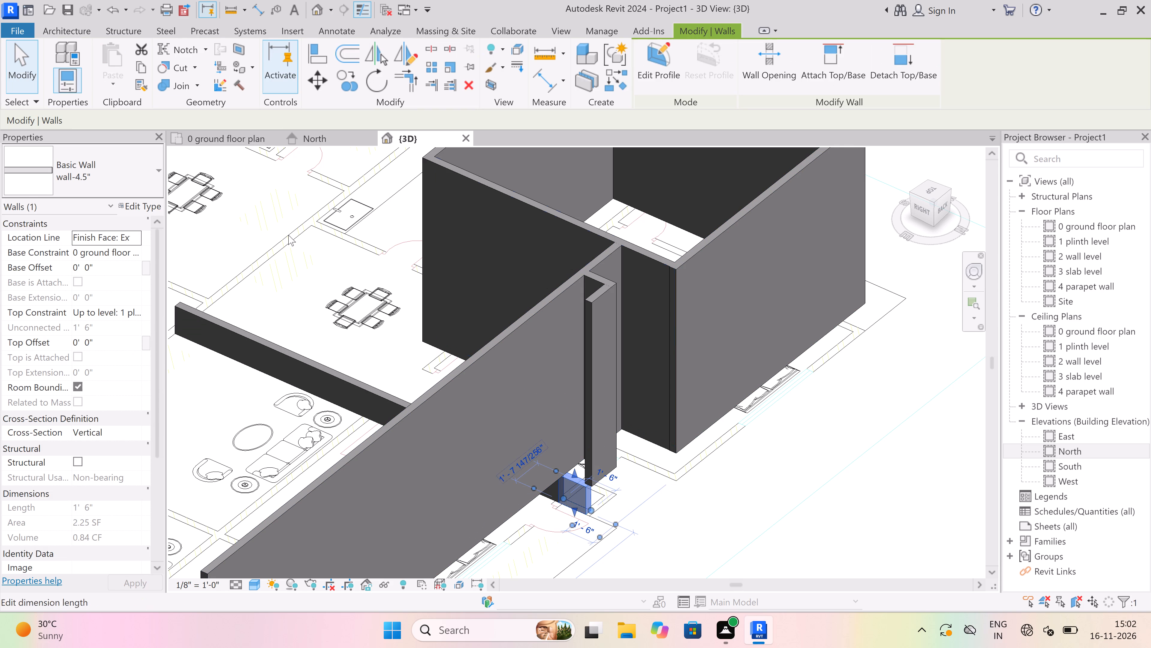
left_click(139, 253)
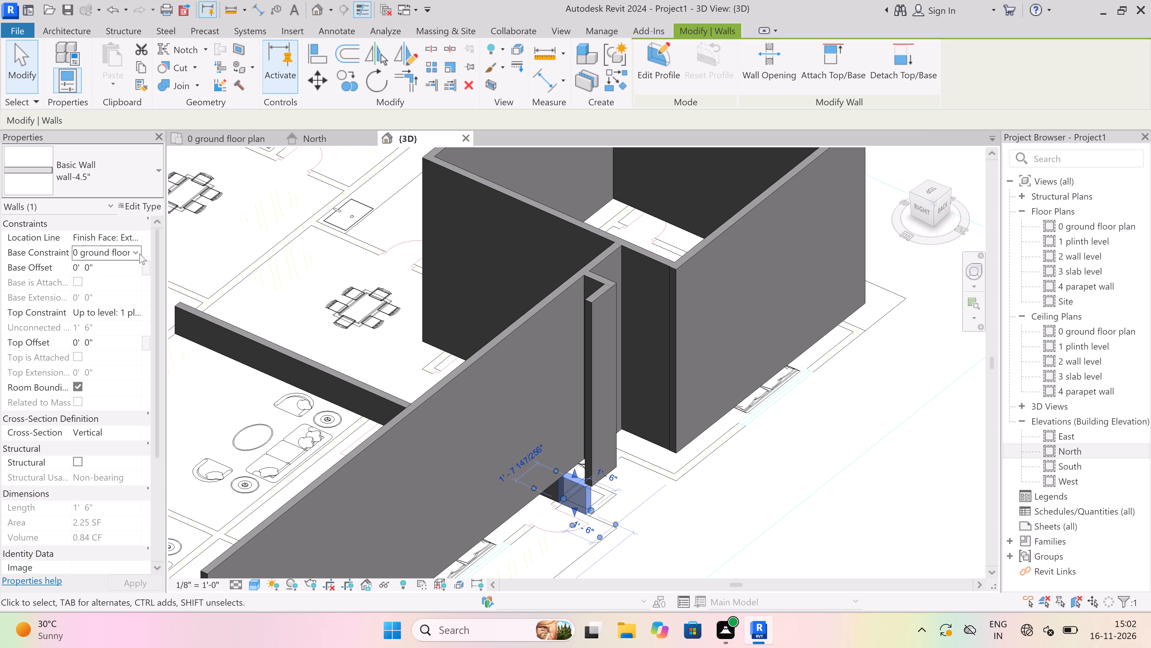
left_click(117, 280)
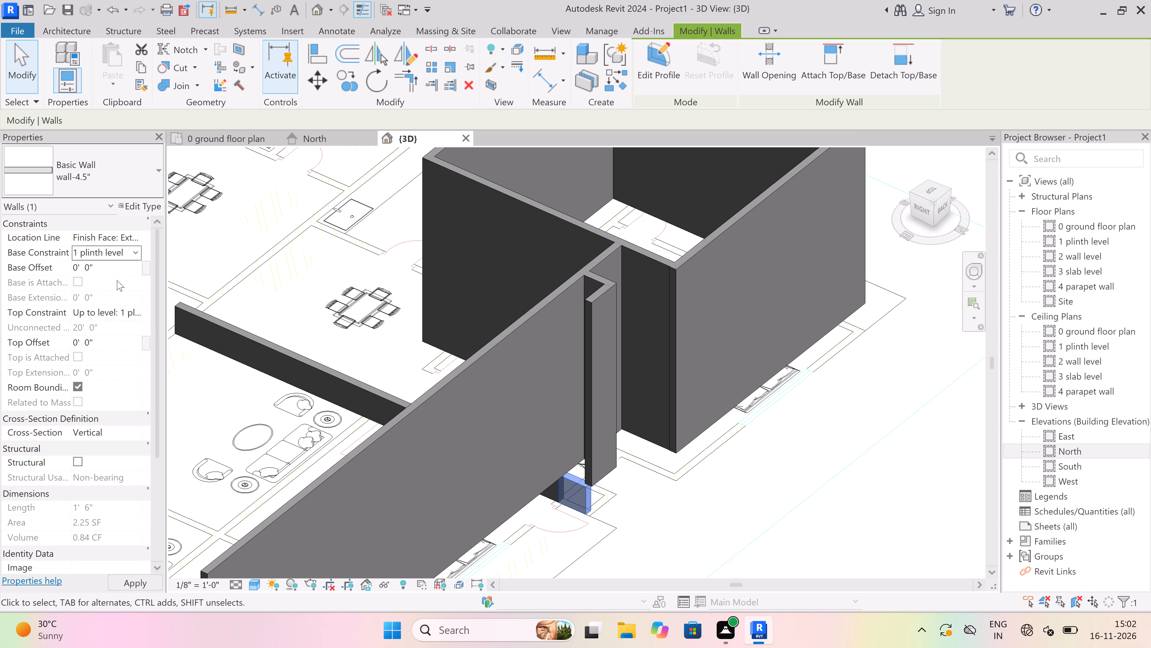
left_click(137, 312)
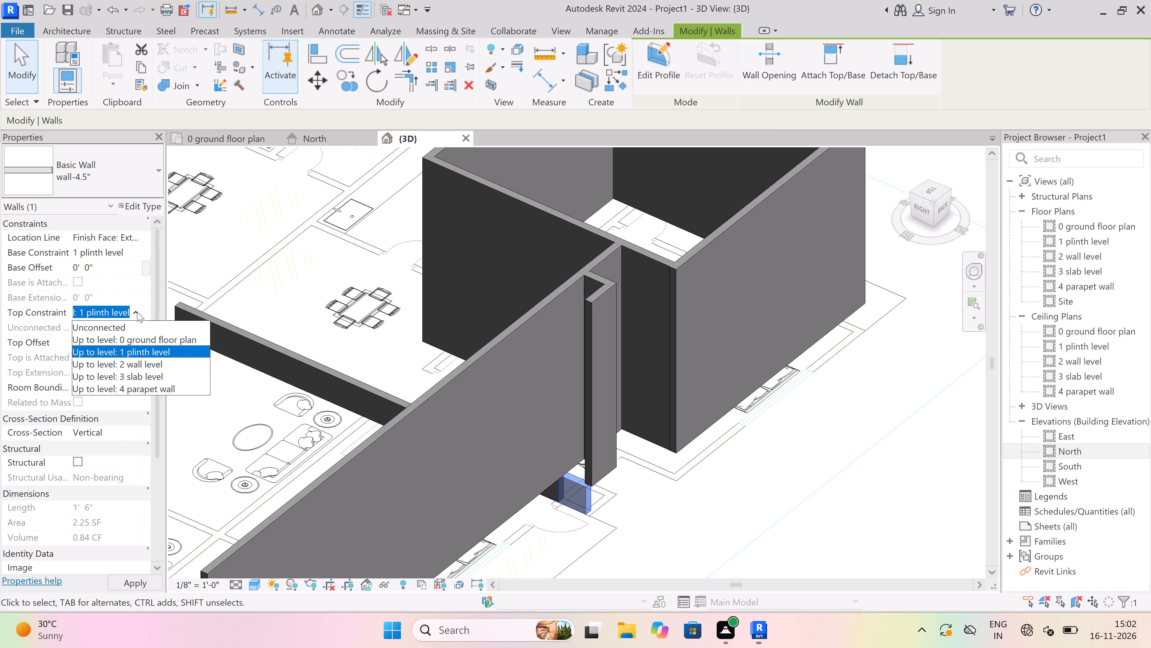
left_click(133, 362)
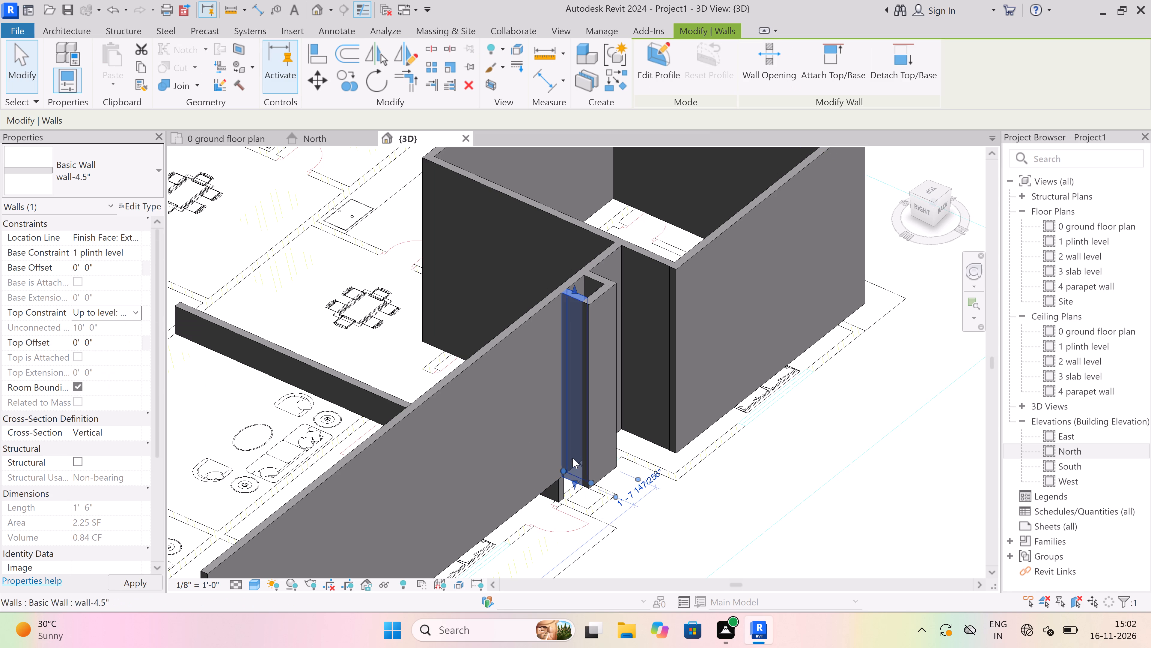
key("Escape")
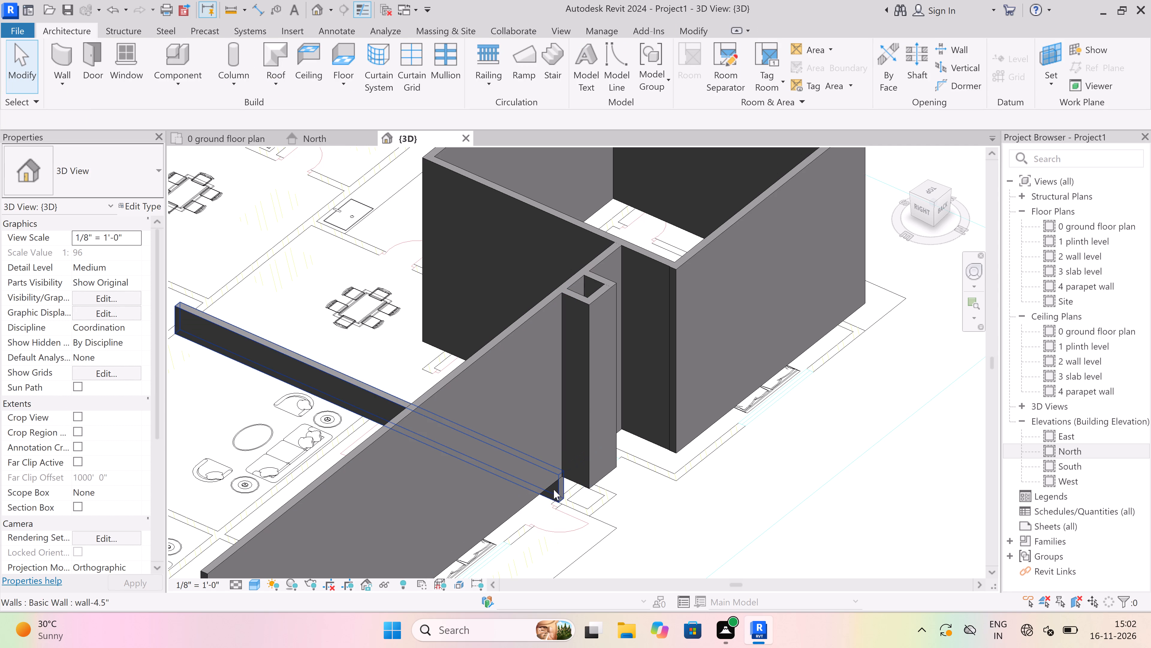
Set the low 21' 0 1/4" wall crossing behind the long raised wall to base constraint 1 plinth level and top constraint Up to level: 2 wall level; deselect it.
left_click(556, 488)
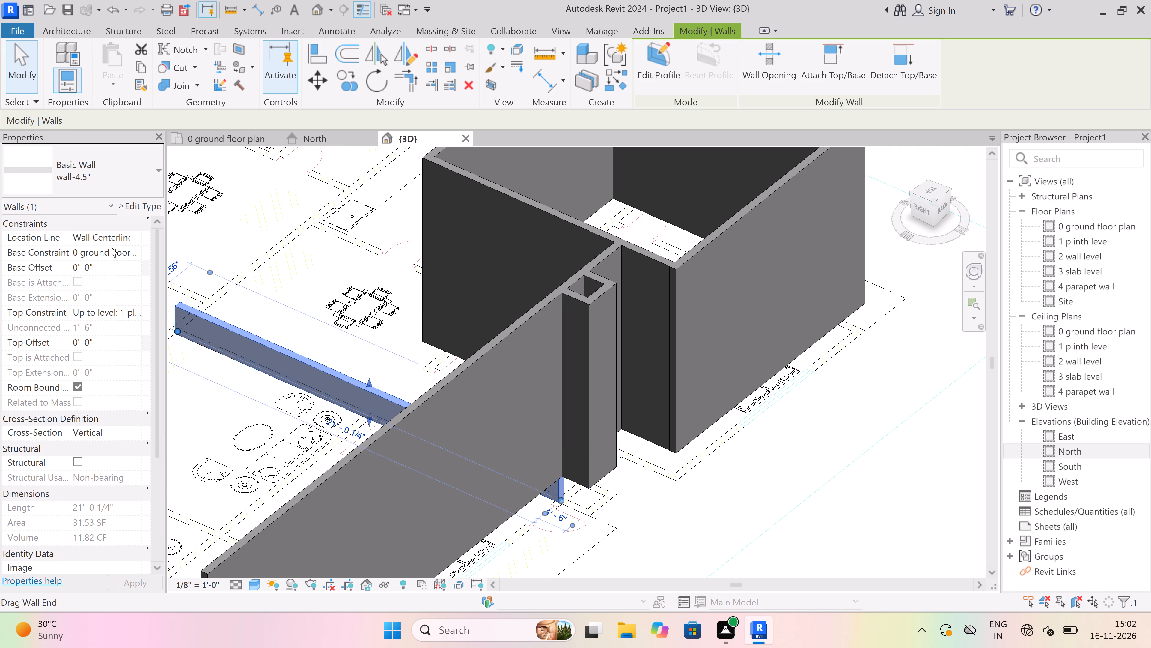
left_click(111, 251)
left_click(131, 249)
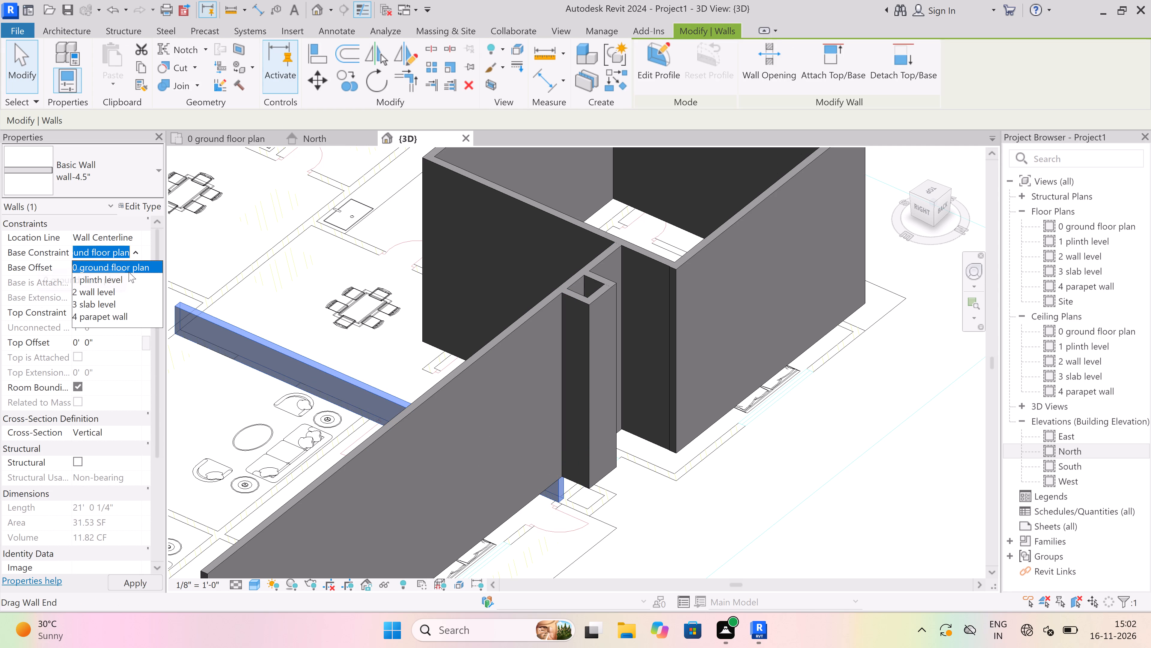
left_click(125, 277)
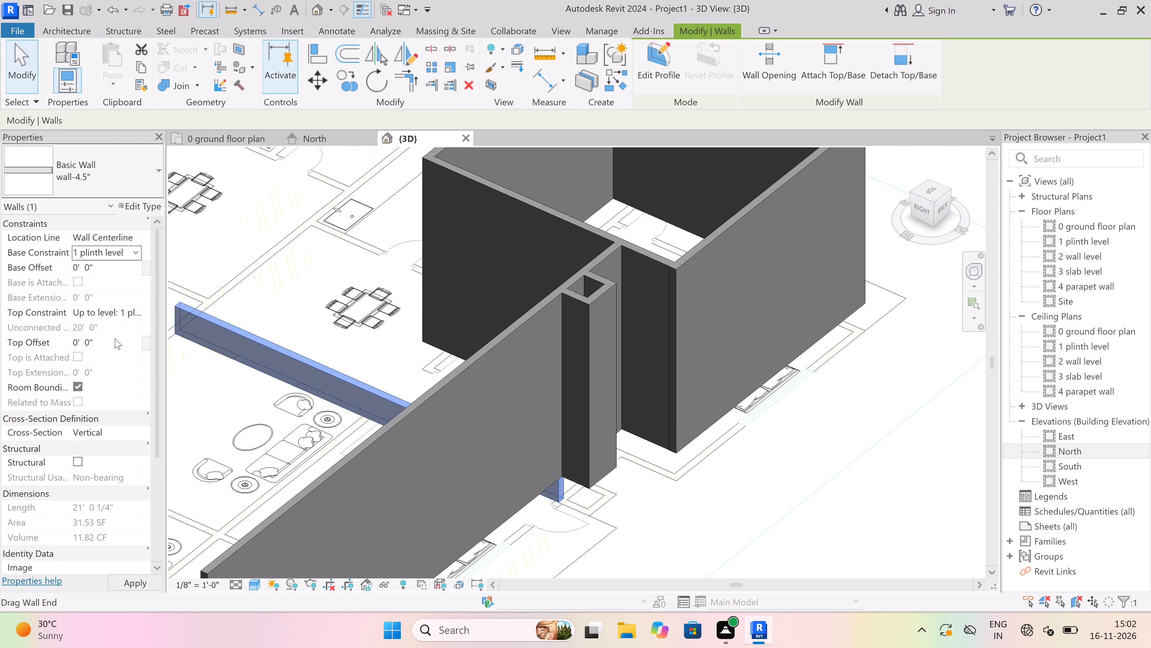
left_click(137, 312)
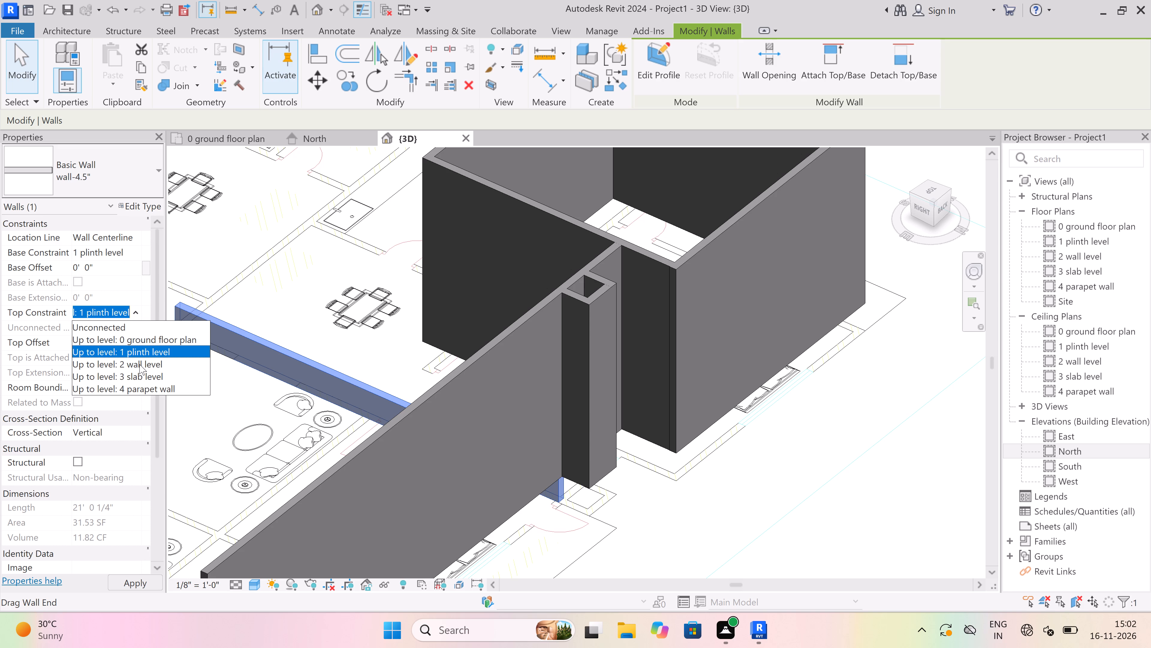
left_click(139, 363)
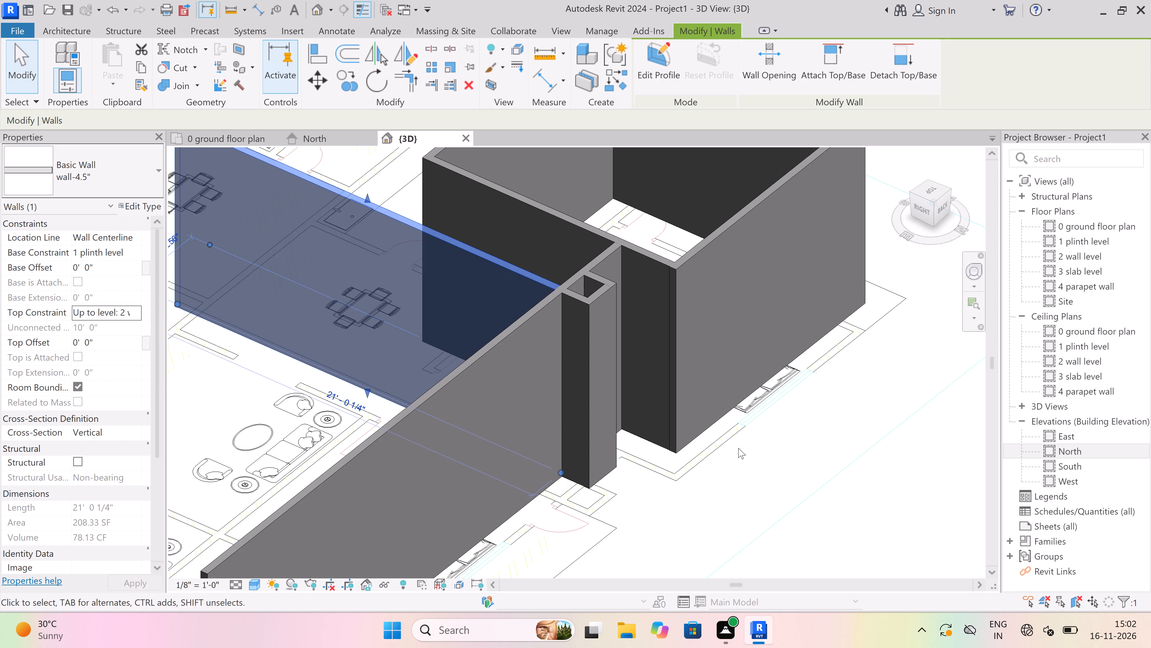
key("Escape")
Set the long low outer wall (39' 10 3/4") to base constraint 1 plinth level and top constraint Up to level: 2 wall level; deselect it.
scroll(738, 430, "down", 4)
scroll(722, 403, "down", 4)
scroll(675, 365, "down", 4)
scroll(506, 382, "down", 1)
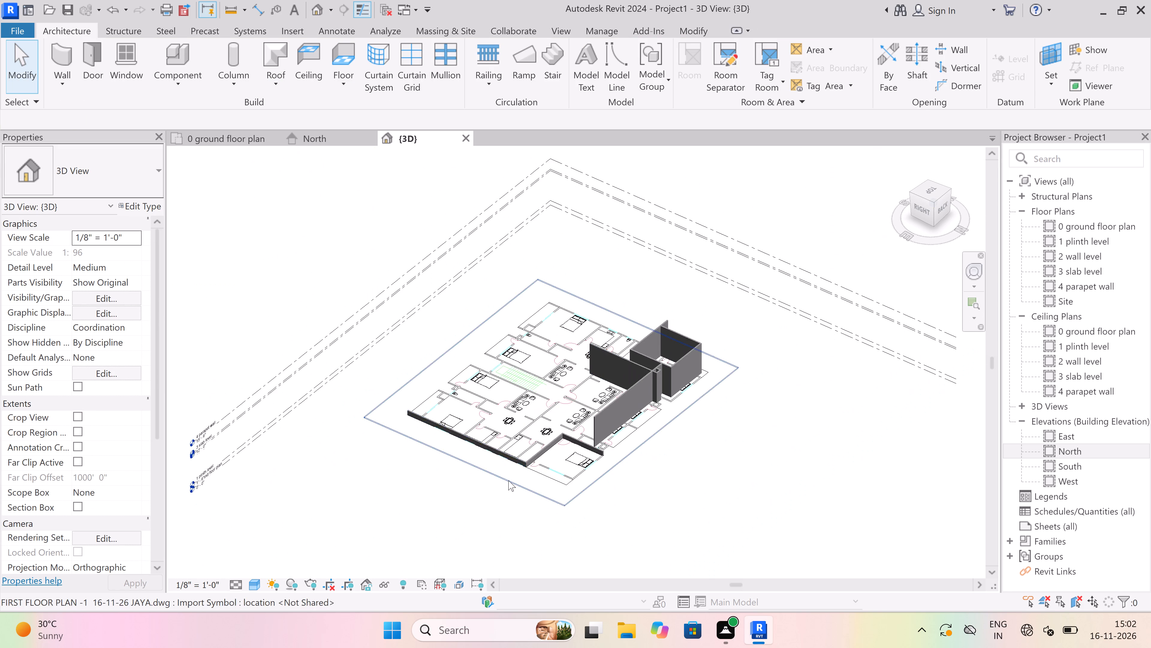
scroll(509, 479, "up", 6)
left_click(522, 455)
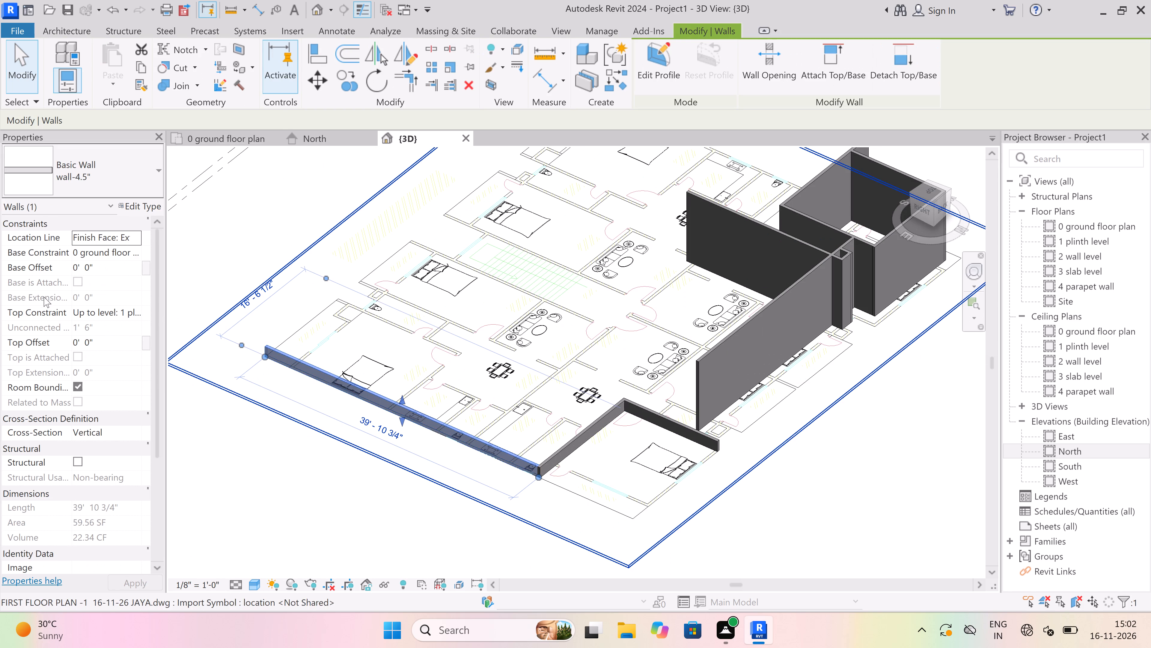
left_click(132, 251)
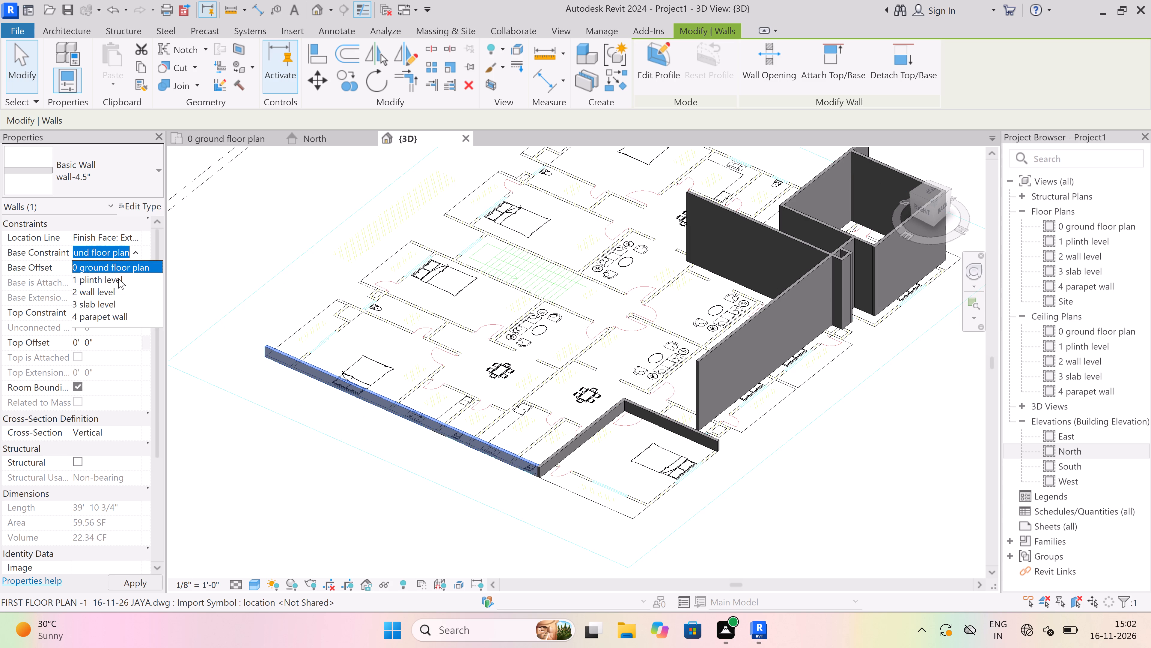
left_click(118, 278)
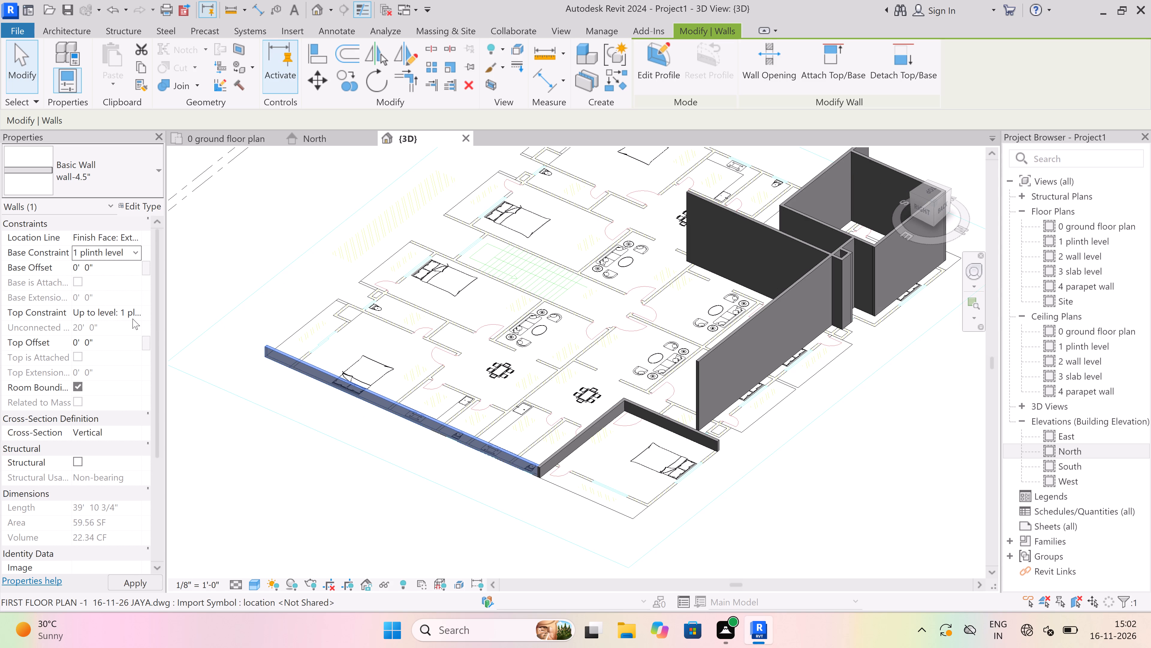
left_click(135, 313)
left_click(137, 361)
left_click(299, 494)
key("Escape")
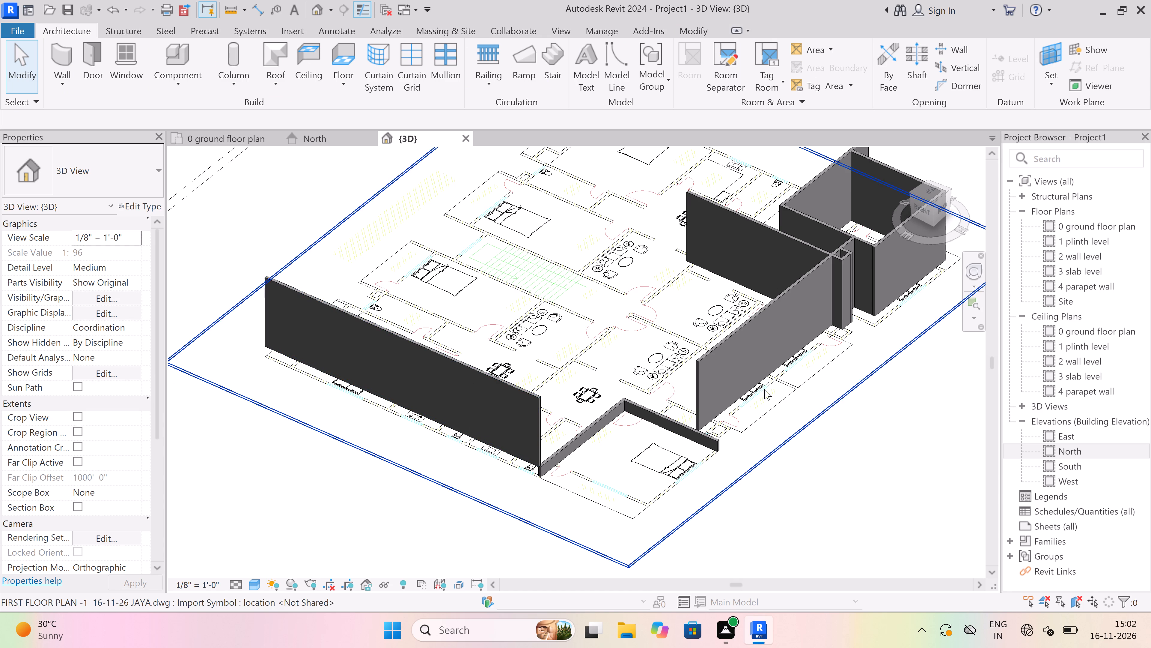
Set the corner bedroom's low wall parallel to the long outer wall to base constraint 1 plinth level and top constraint Up to level: 2 wall level.
left_click(669, 415)
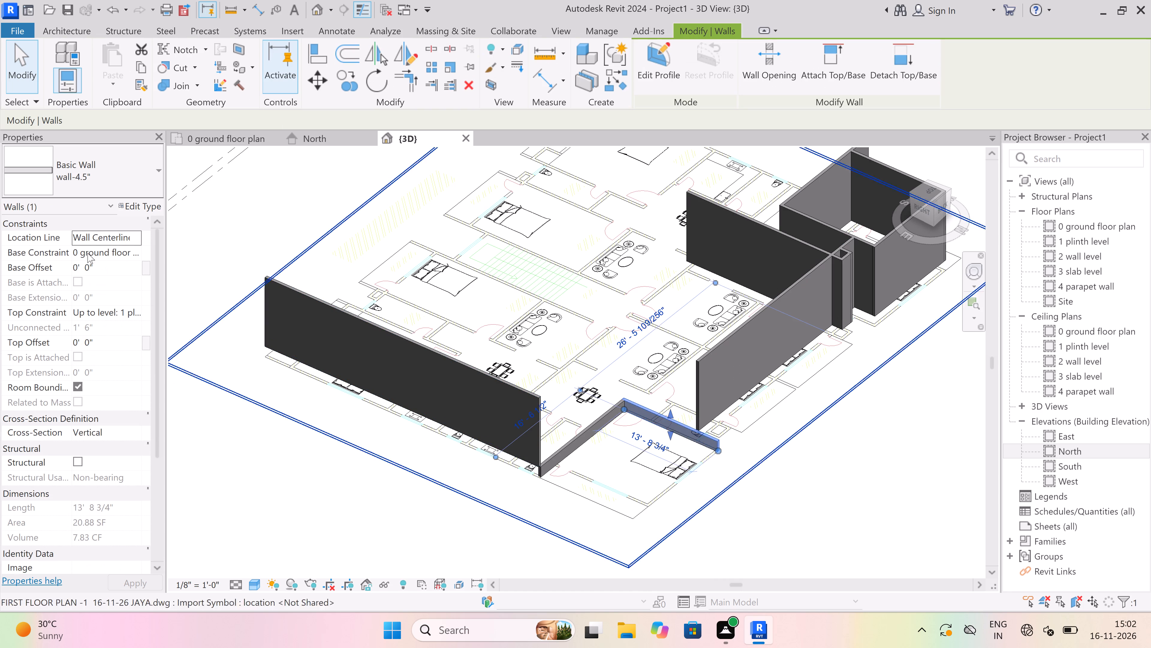
left_click(140, 254)
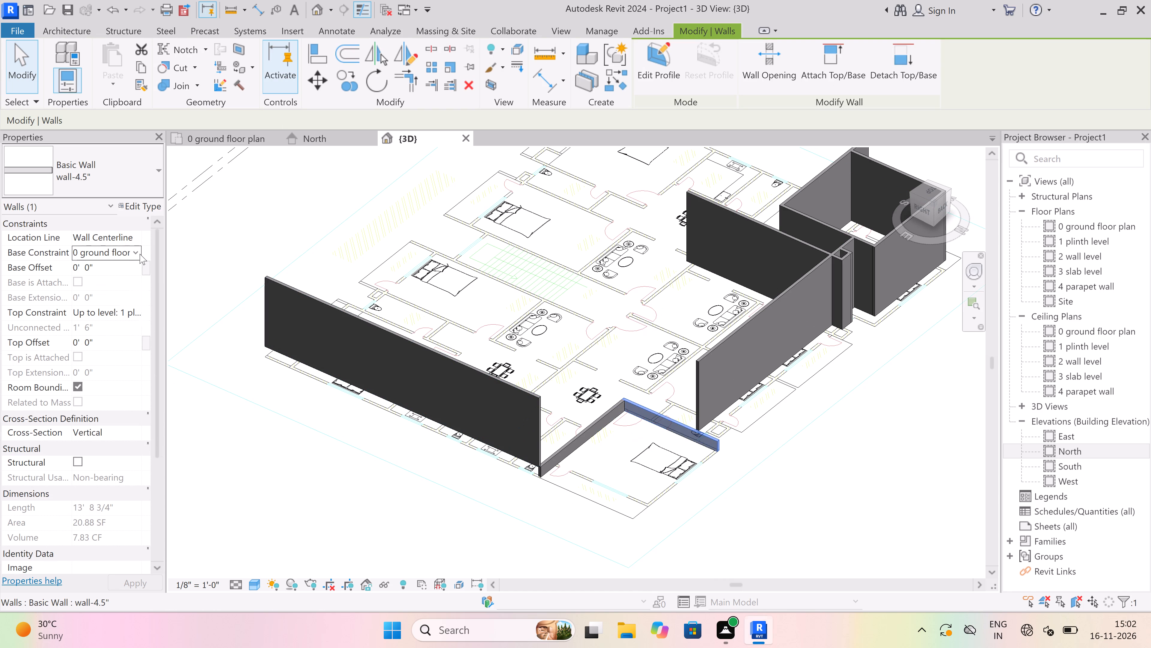
left_click(117, 278)
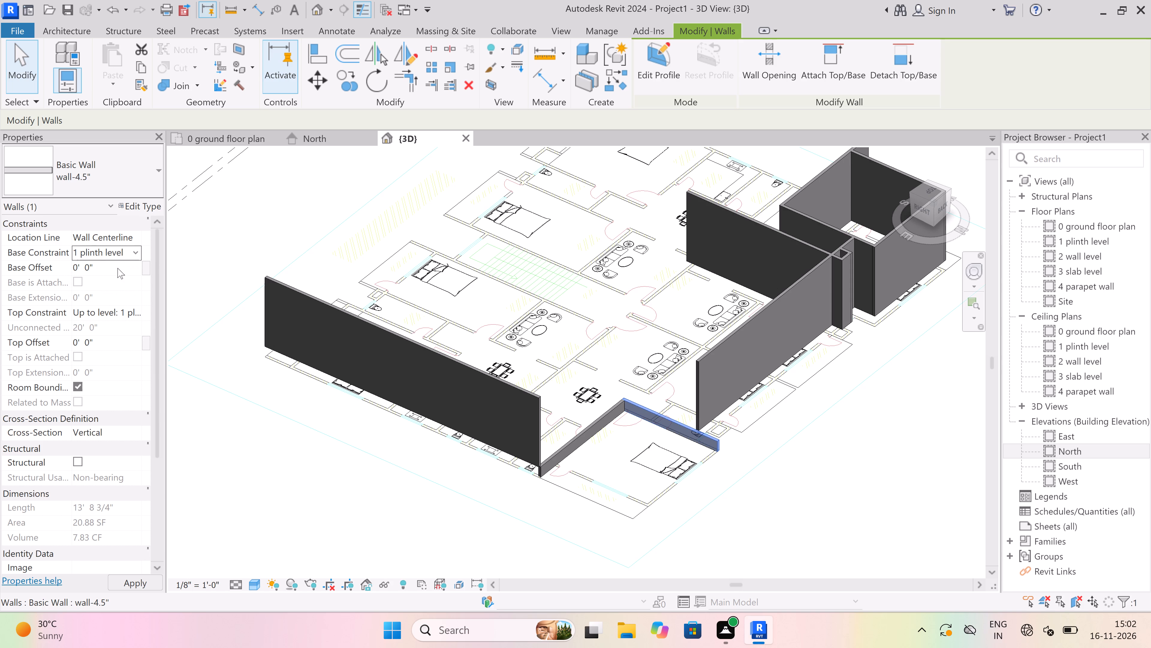
left_click(133, 315)
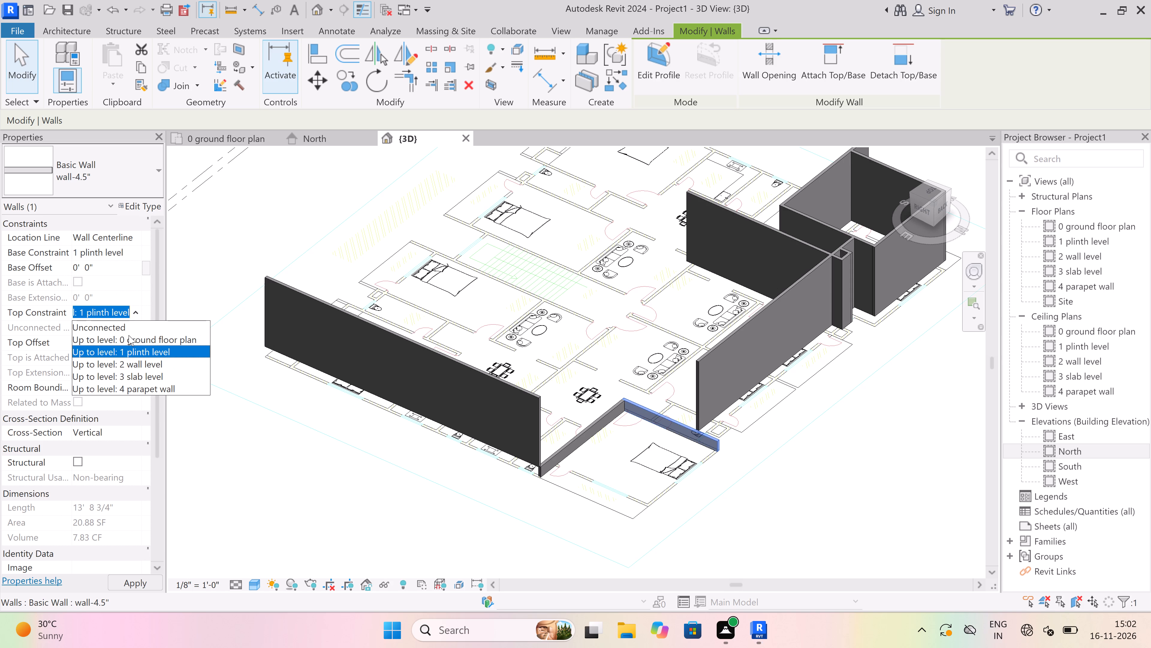
left_click(149, 359)
left_click(542, 478)
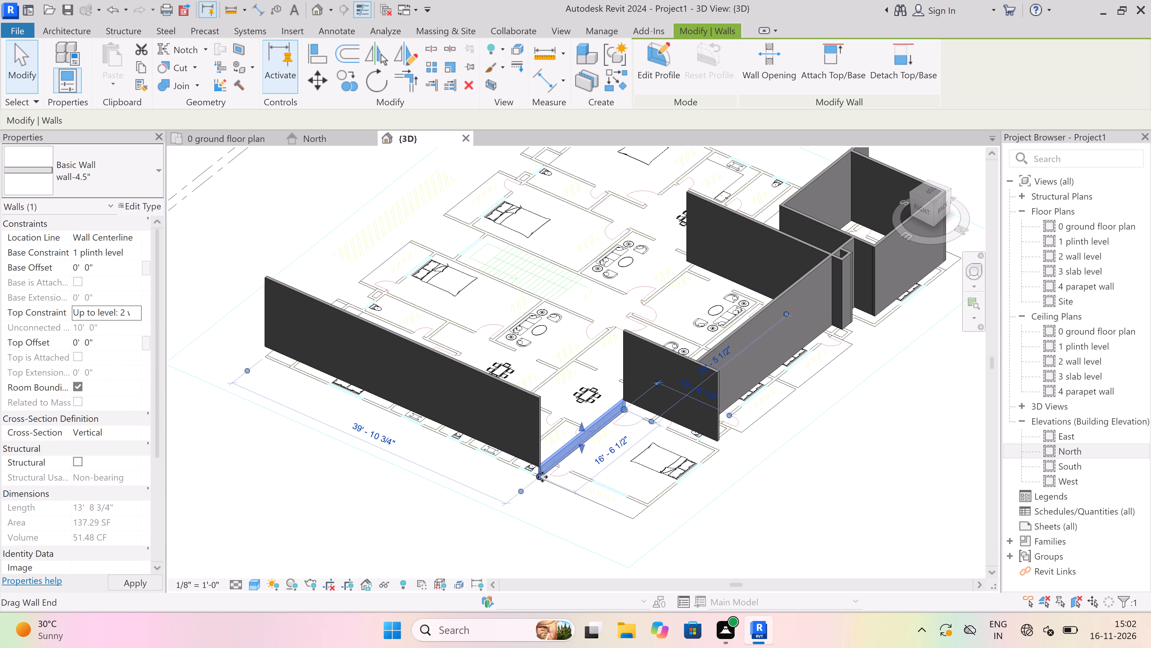
key("Escape")
Set the last low wall, joining the long outer wall to the corner bedroom's wall, to base 1 plinth level and top Up to level: 2 wall level.
left_click(613, 406)
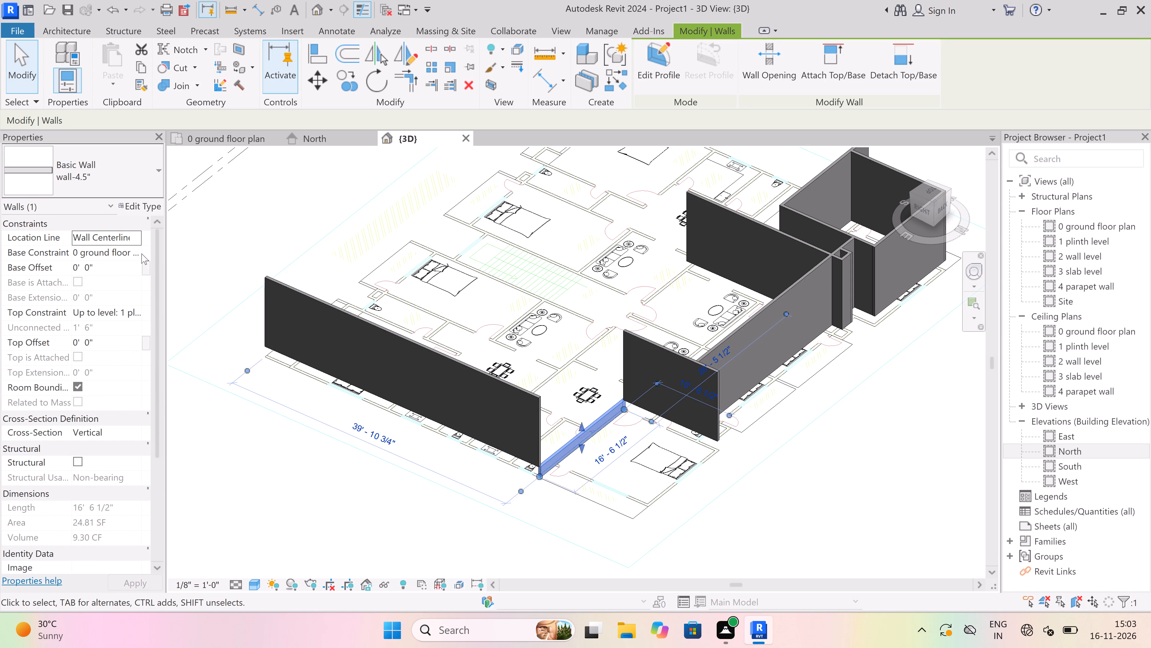
left_click(141, 253)
left_click(128, 251)
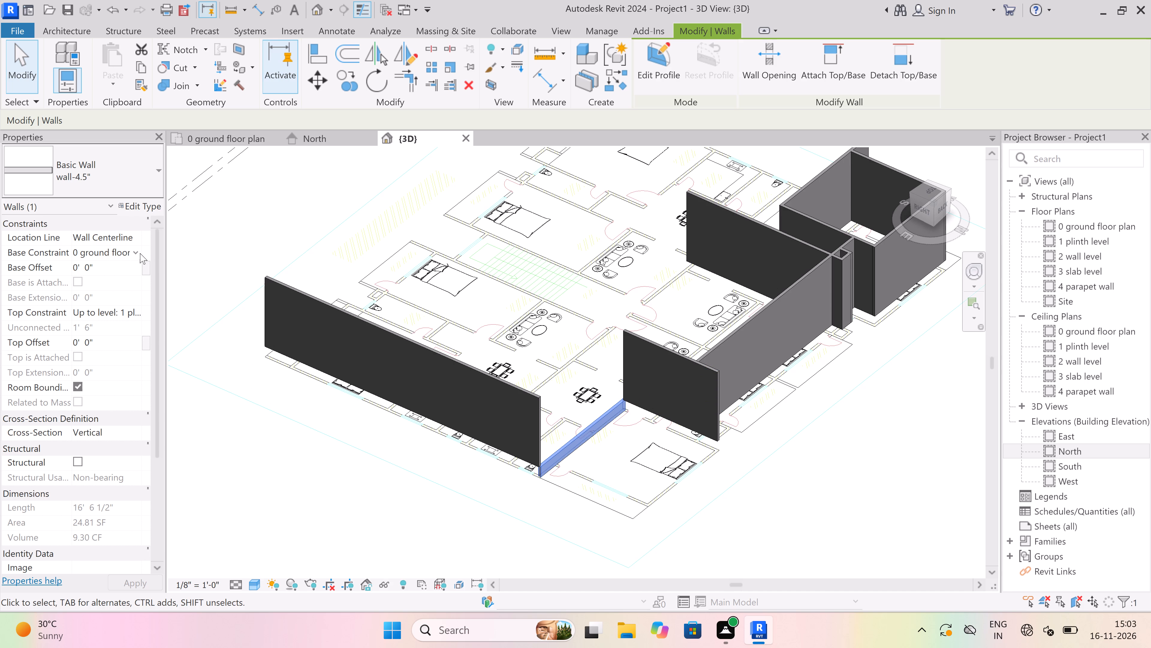
left_click(135, 250)
left_click(129, 278)
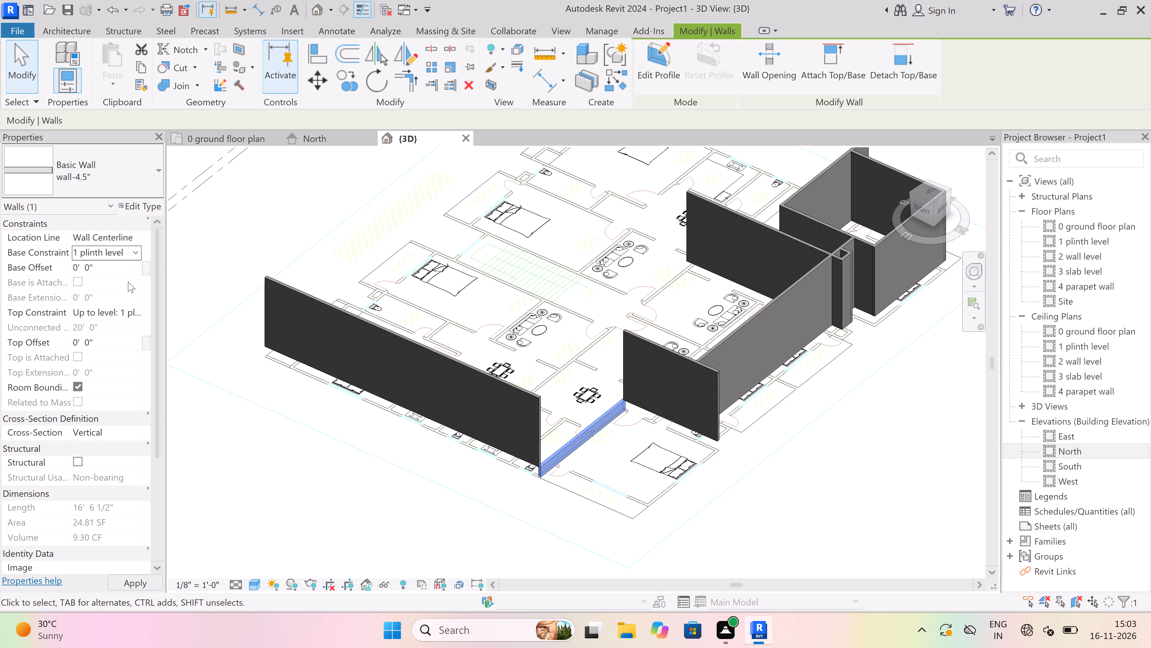
left_click(126, 310)
left_click(138, 310)
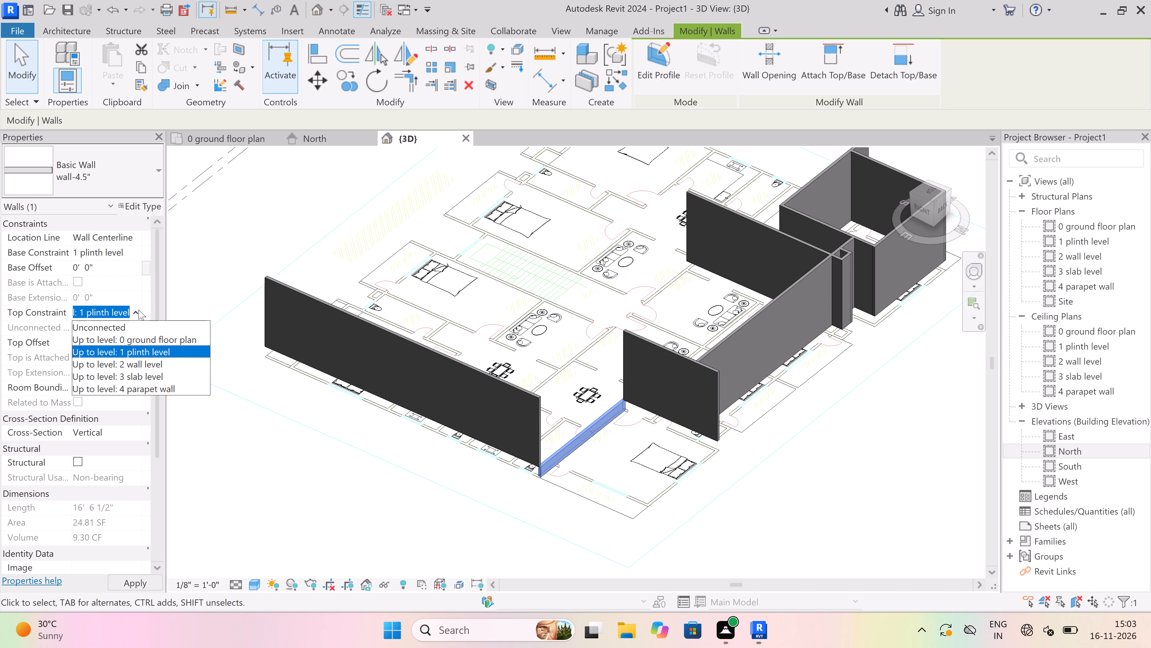
left_click(136, 360)
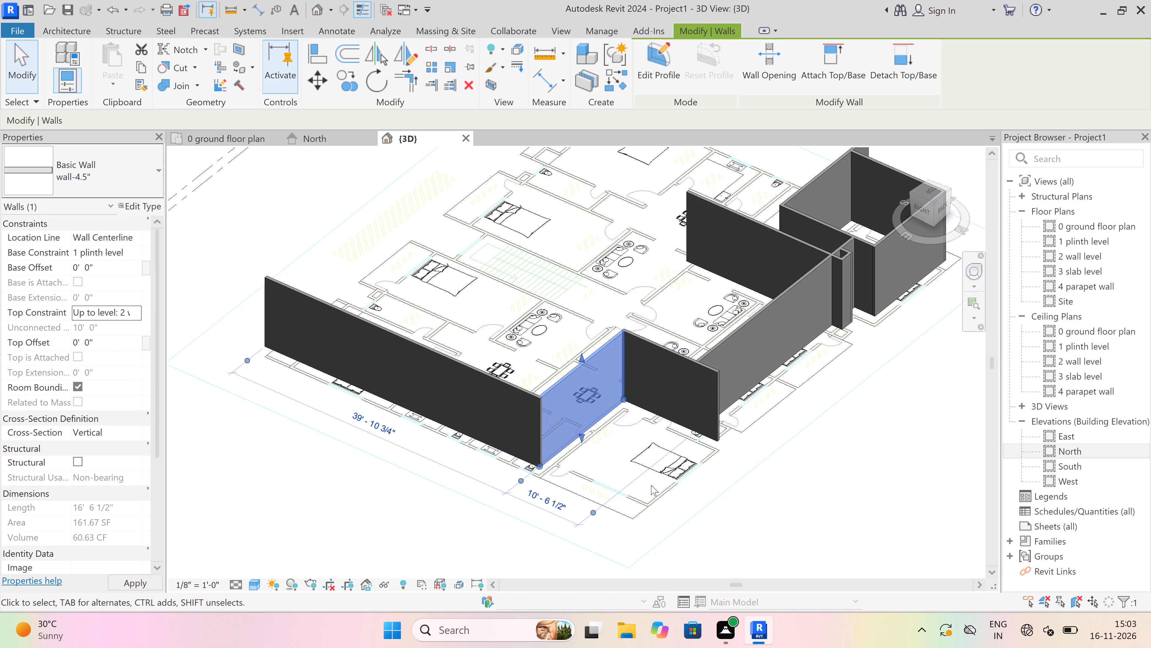
left_click(651, 485)
key("Escape")
Examine the raised walls over the floor plan drawing from several sides in the 3D view.
scroll(459, 411, "down", 7)
scroll(584, 405, "up", 3)
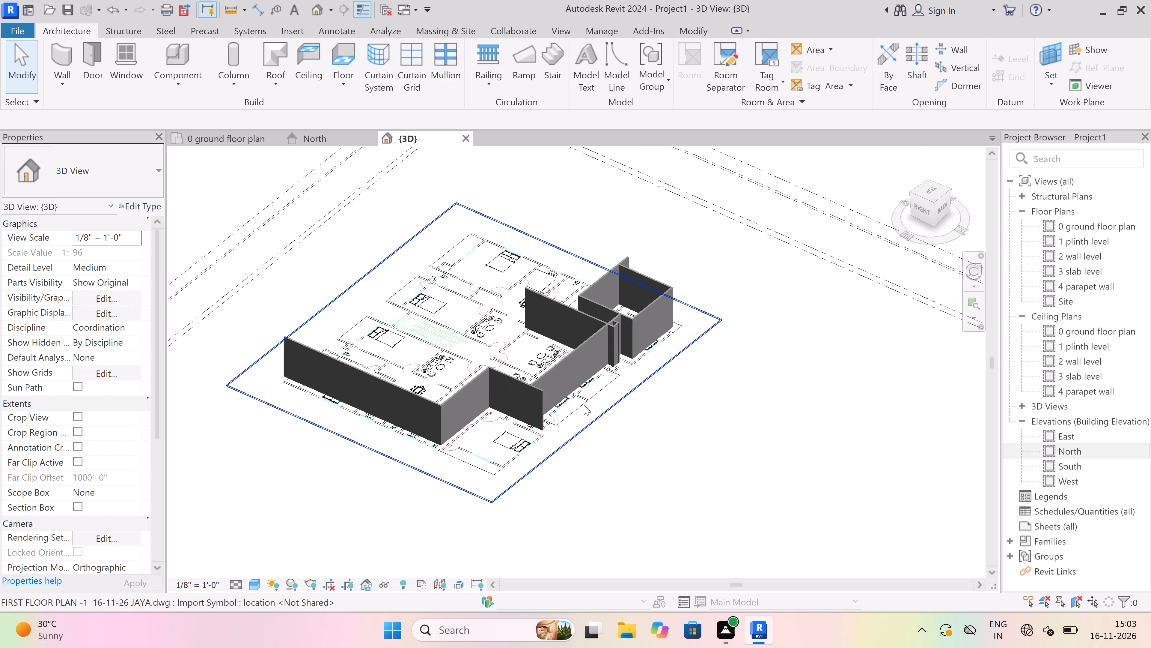
scroll(584, 405, "up", 5)
scroll(545, 394, "up", 4)
scroll(535, 381, "down", 5)
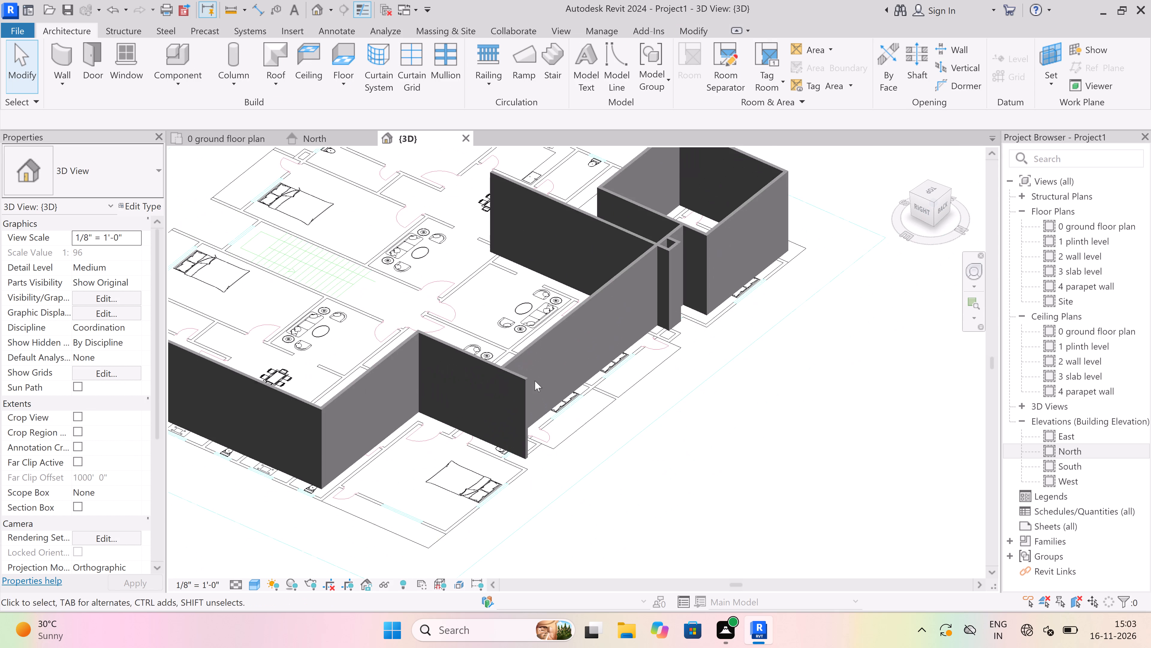
scroll(535, 381, "down", 2)
scroll(438, 422, "down", 2)
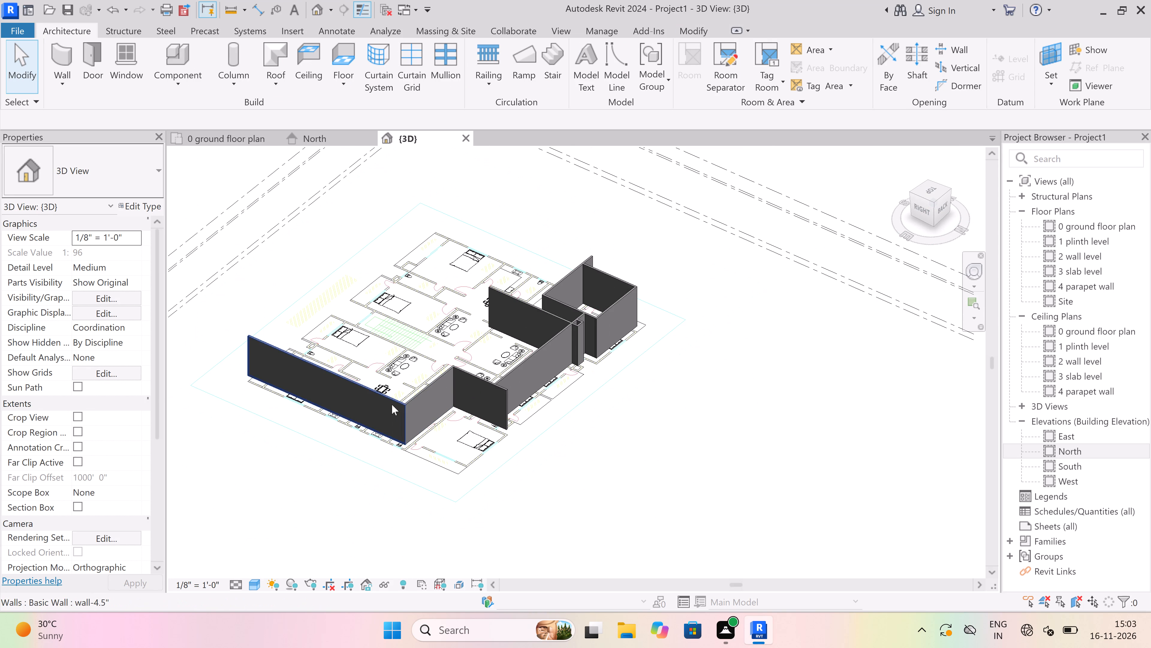
scroll(392, 404, "down", 3)
middle_click_drag(393, 405, 487, 432, "shift")
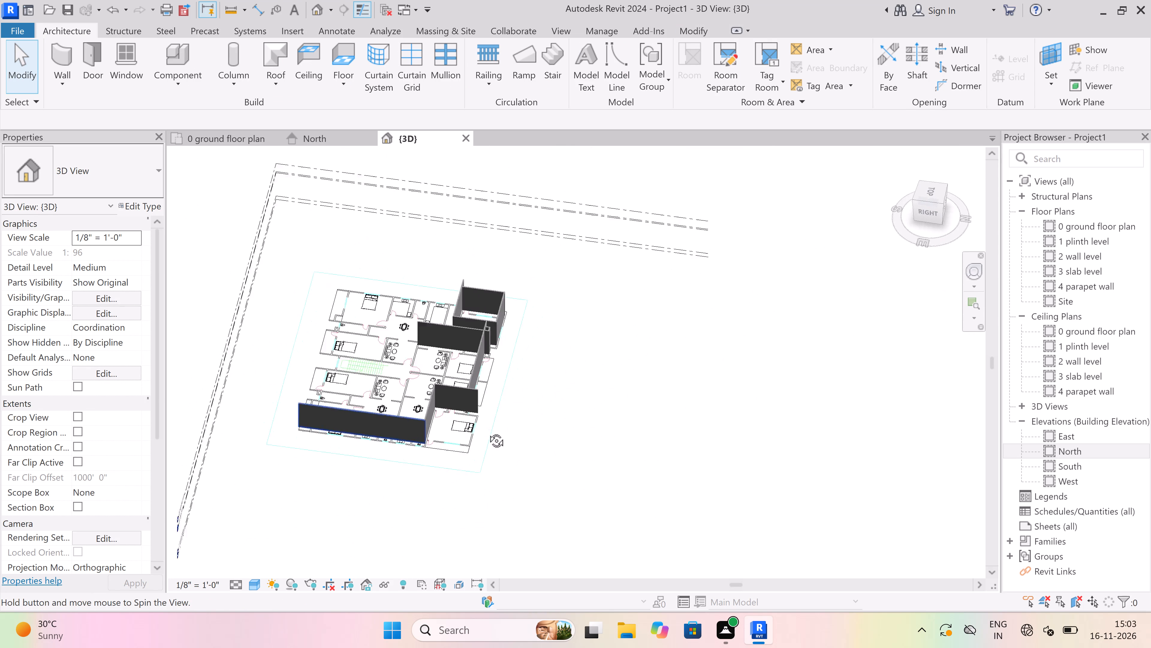
middle_click_drag(487, 432, 509, 368, "shift")
middle_click_drag(361, 351, 500, 405, "shift")
scroll(365, 370, "down", 1, "shift")
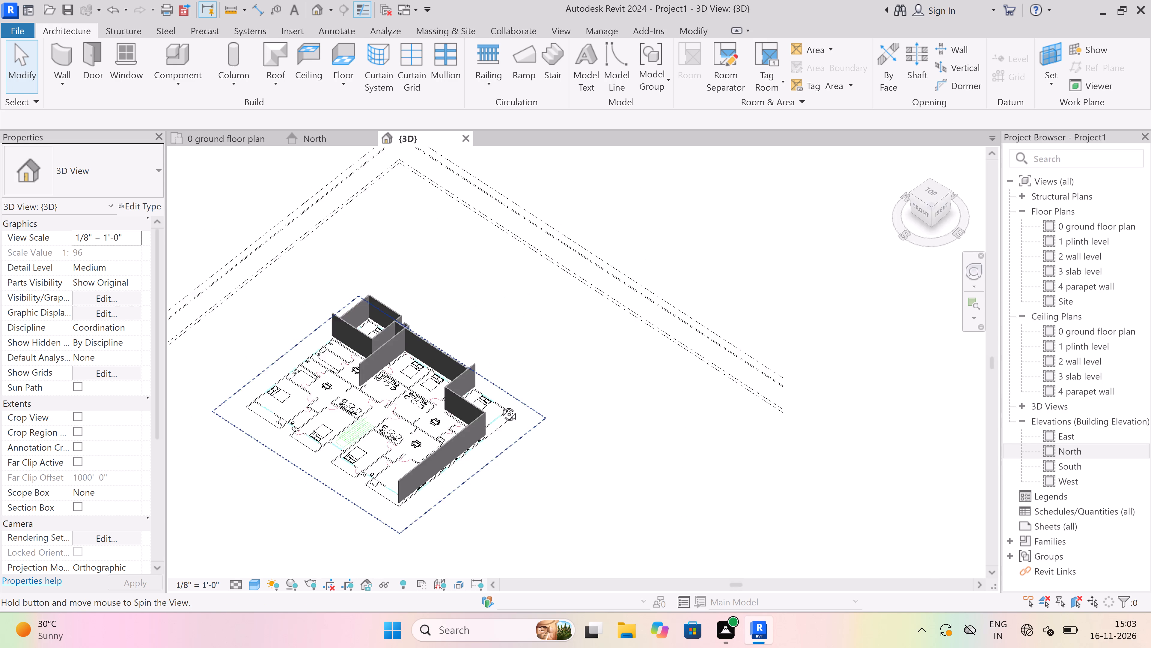
middle_click_drag(500, 405, 554, 367, "shift")
scroll(373, 358, "down", 1, "shift")
middle_click_drag(373, 362, 346, 456, "shift")
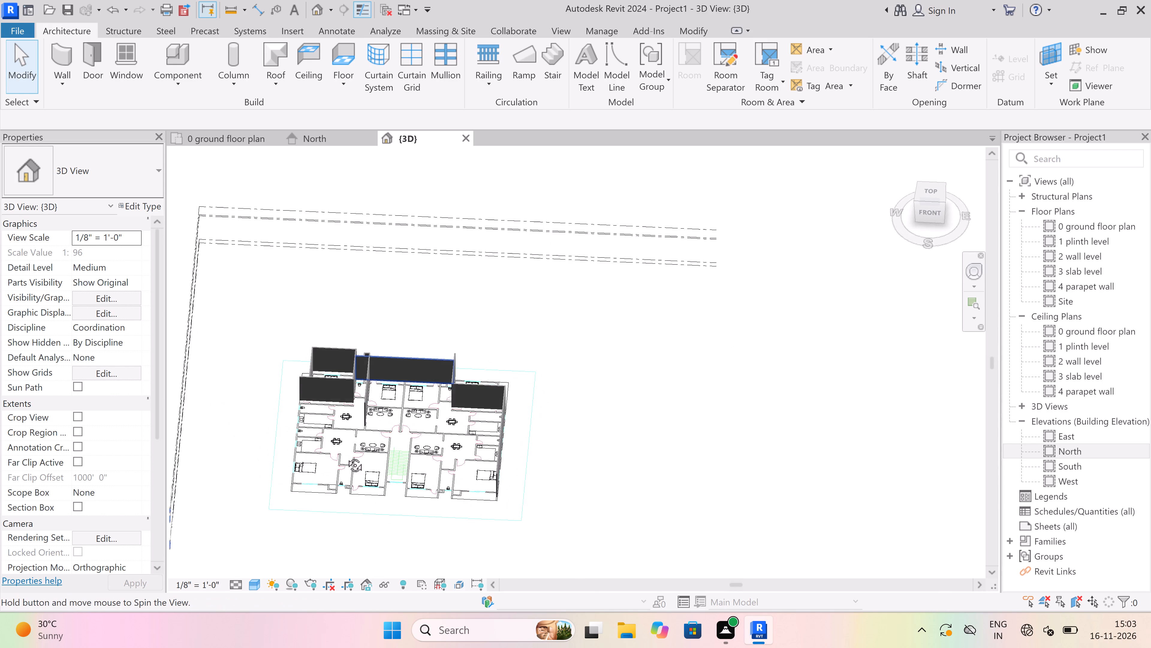
middle_click_drag(346, 456, 338, 481, "shift")
scroll(376, 378, "up", 3)
scroll(408, 350, "up", 3)
scroll(408, 350, "down", 7)
scroll(421, 385, "up", 4)
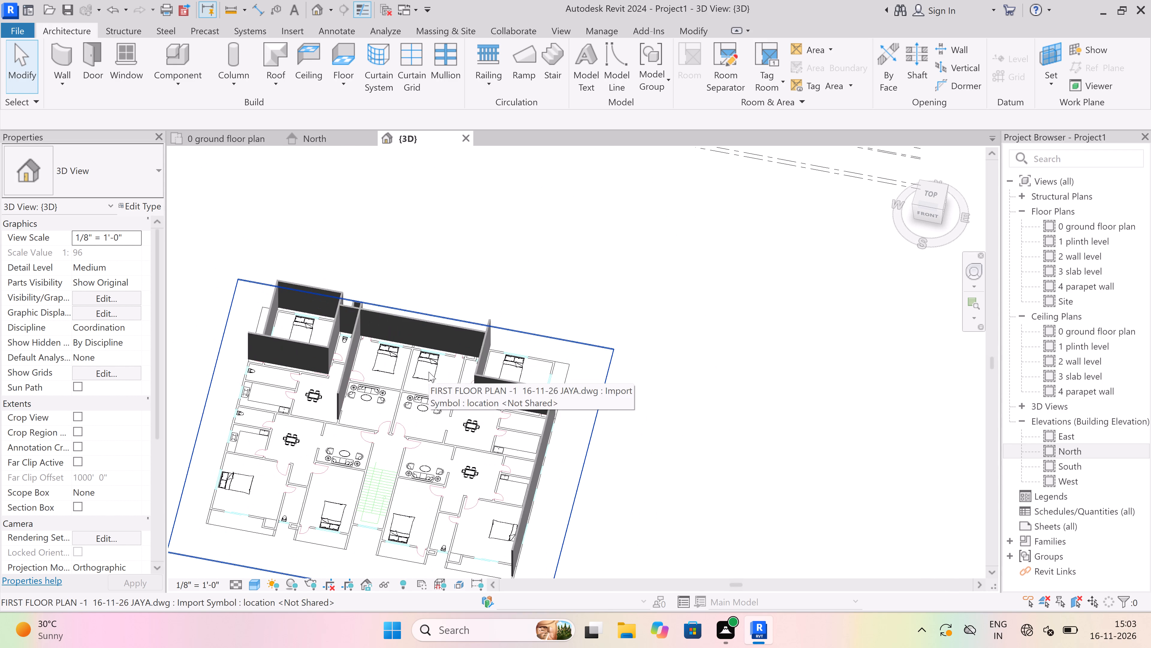
scroll(429, 372, "down", 2)
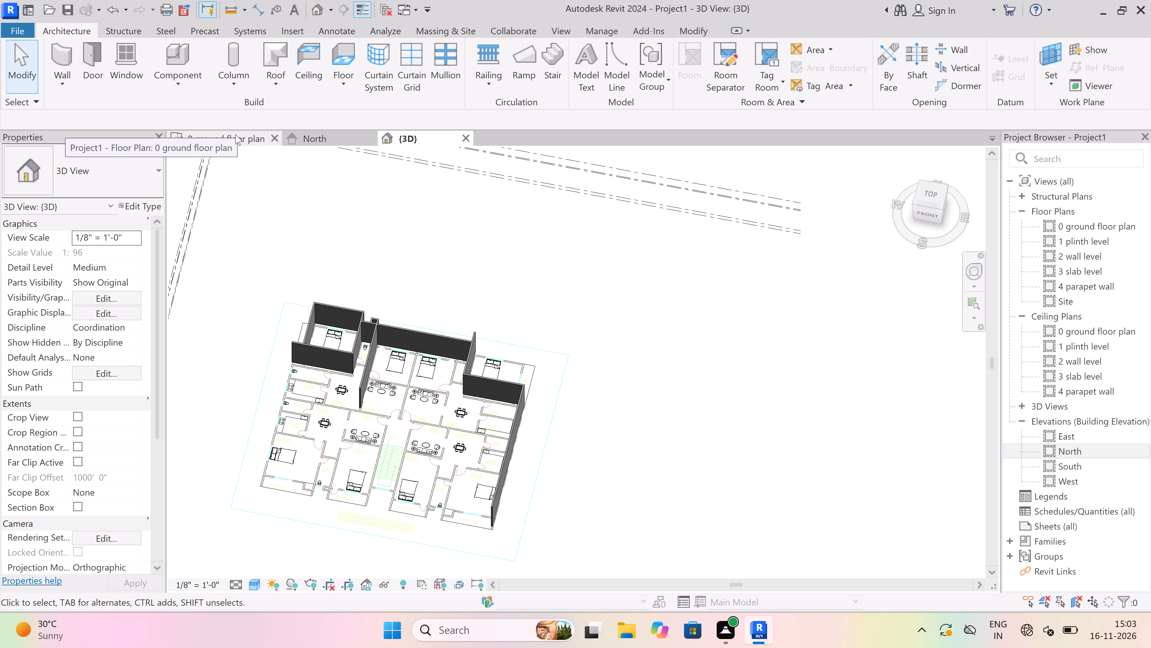
In the ground floor plan, draw a wall-4.5" with Wall Centerline location line, about 13' 4" long, behind the corner bedroom's bed beside VERANDAH 3'11".
left_click(240, 136)
scroll(638, 283, "up", 4)
scroll(704, 333, "up", 4)
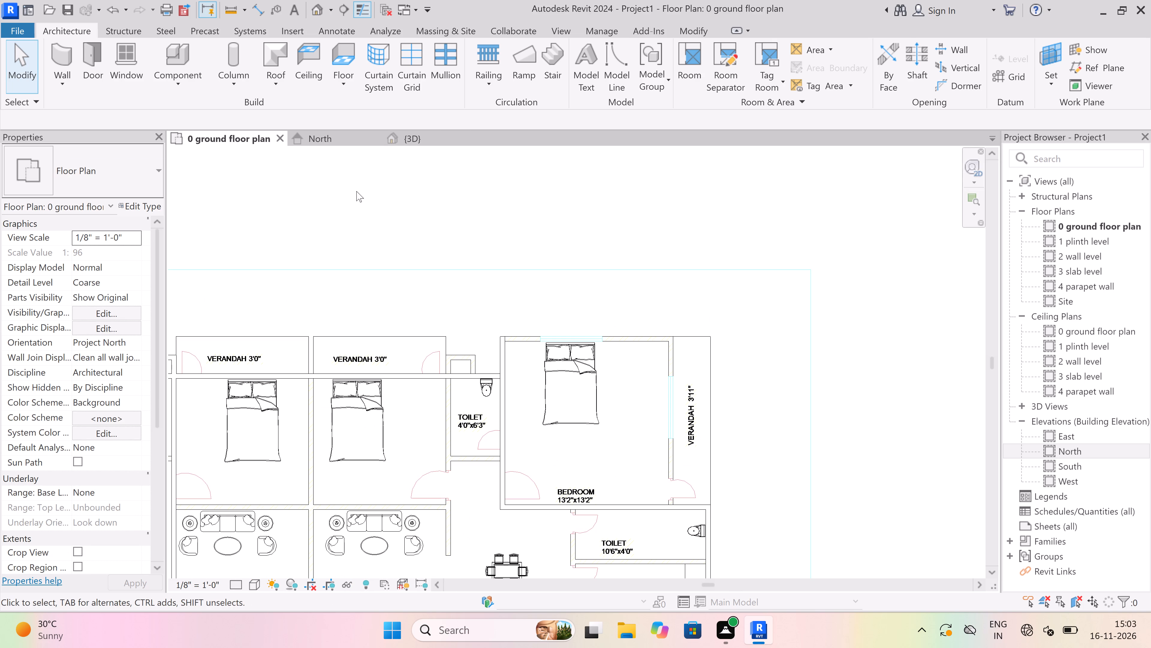
left_click(53, 82)
left_click(62, 111)
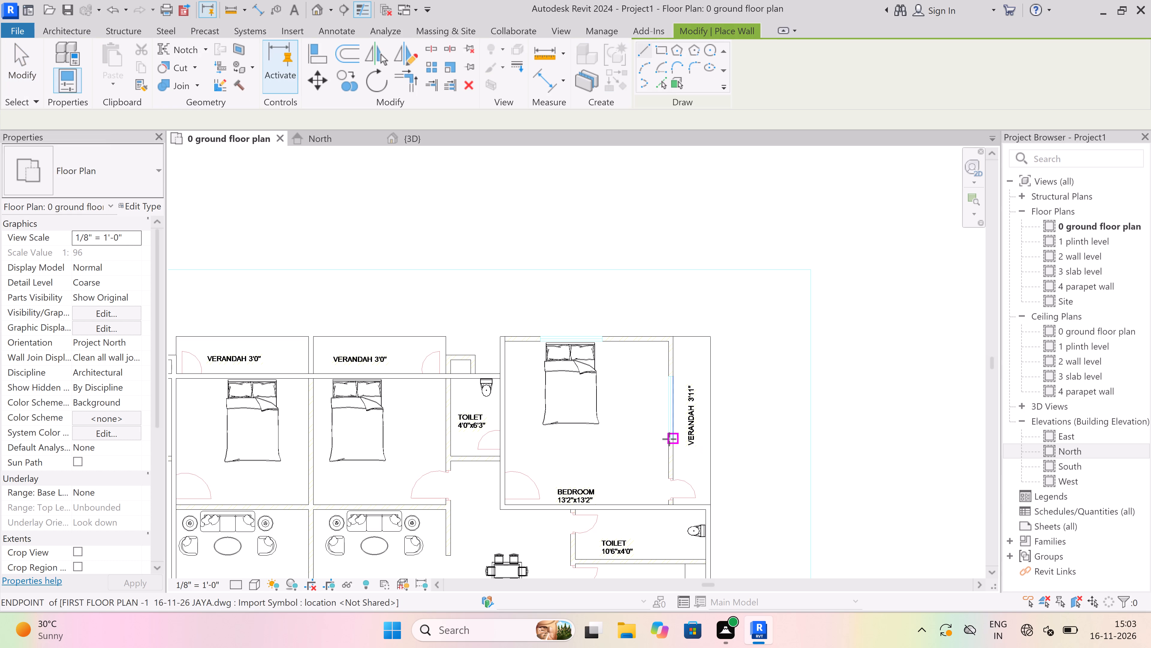
scroll(509, 336, "up", 5)
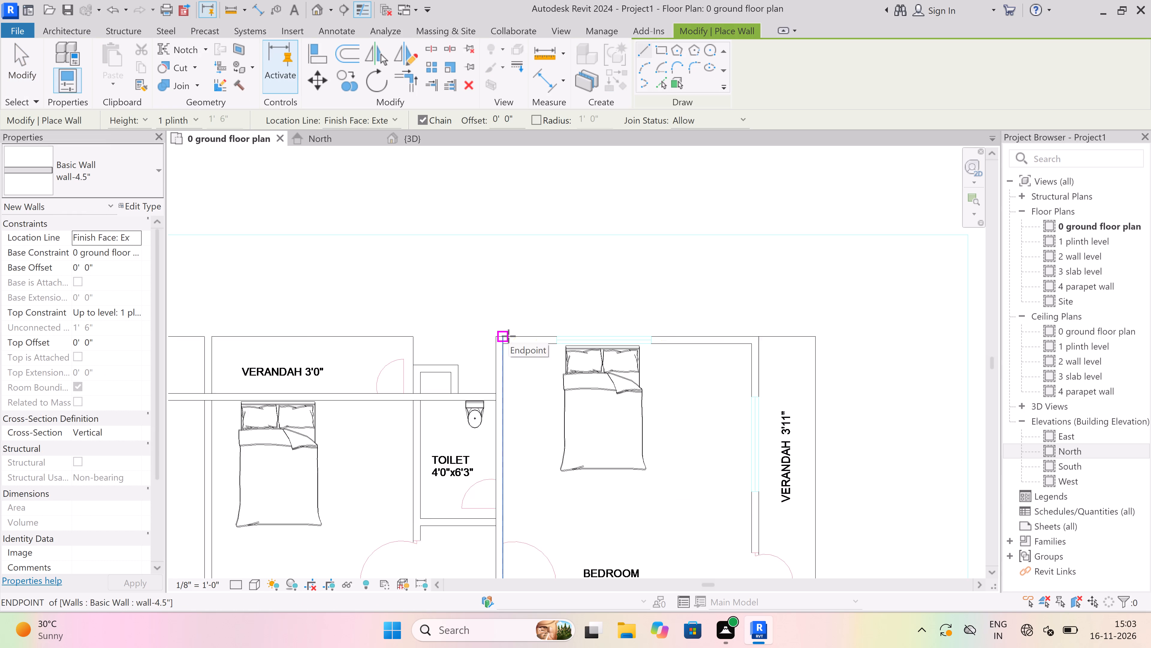
scroll(508, 336, "up", 4)
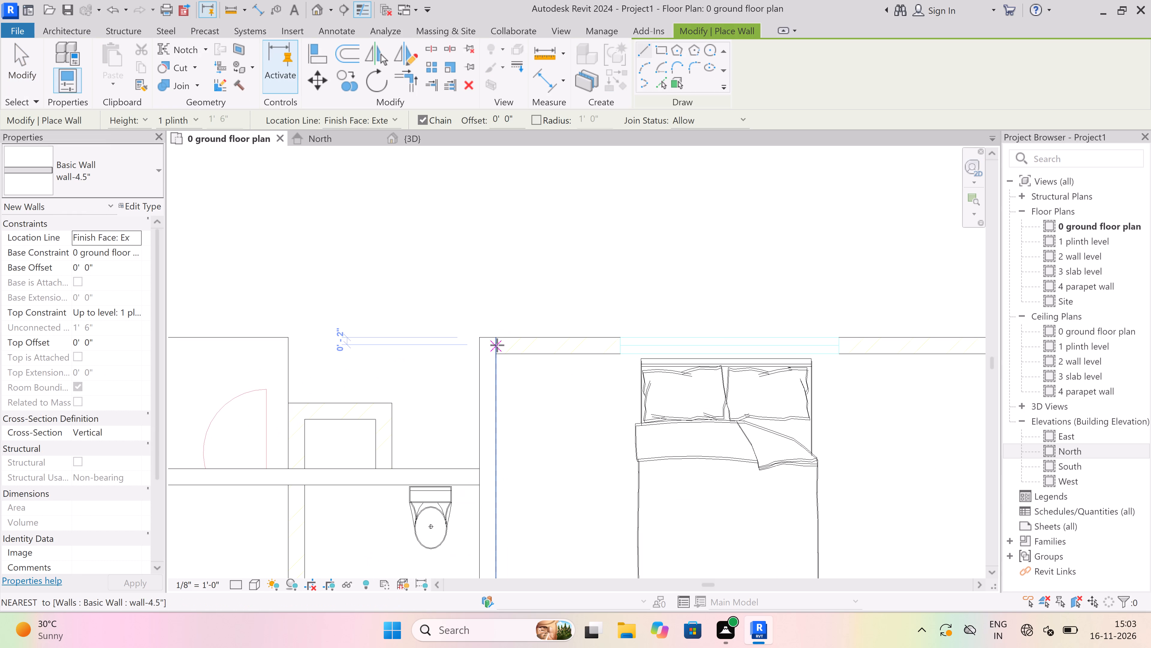
left_click(394, 115)
left_click(393, 133)
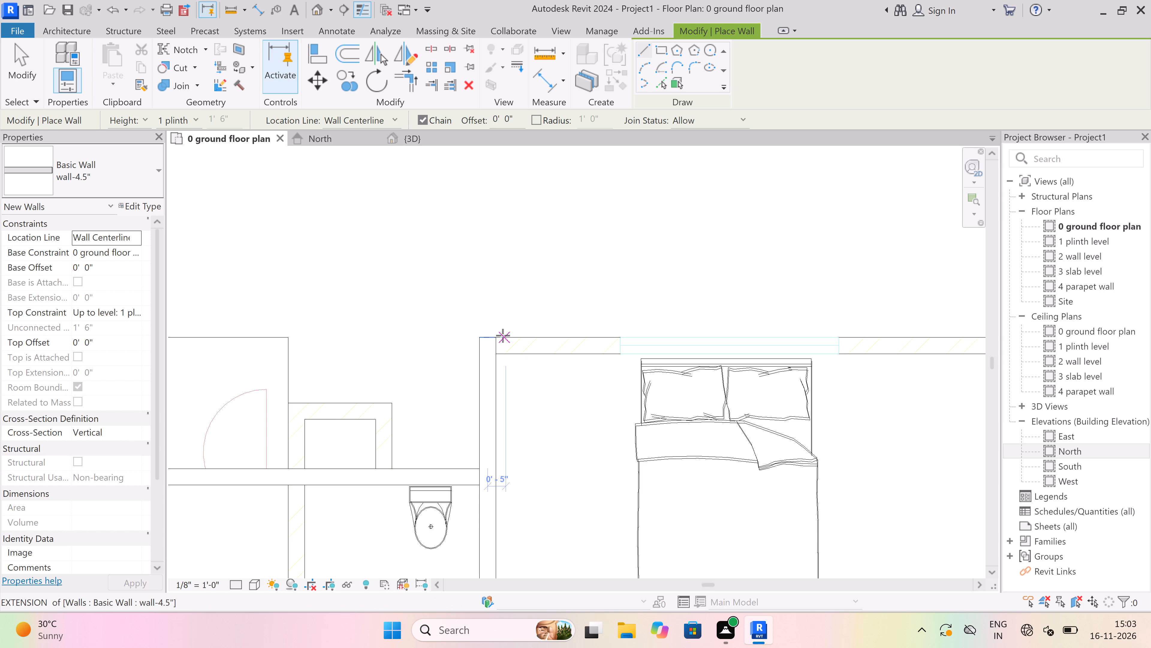
scroll(497, 346, "up", 7)
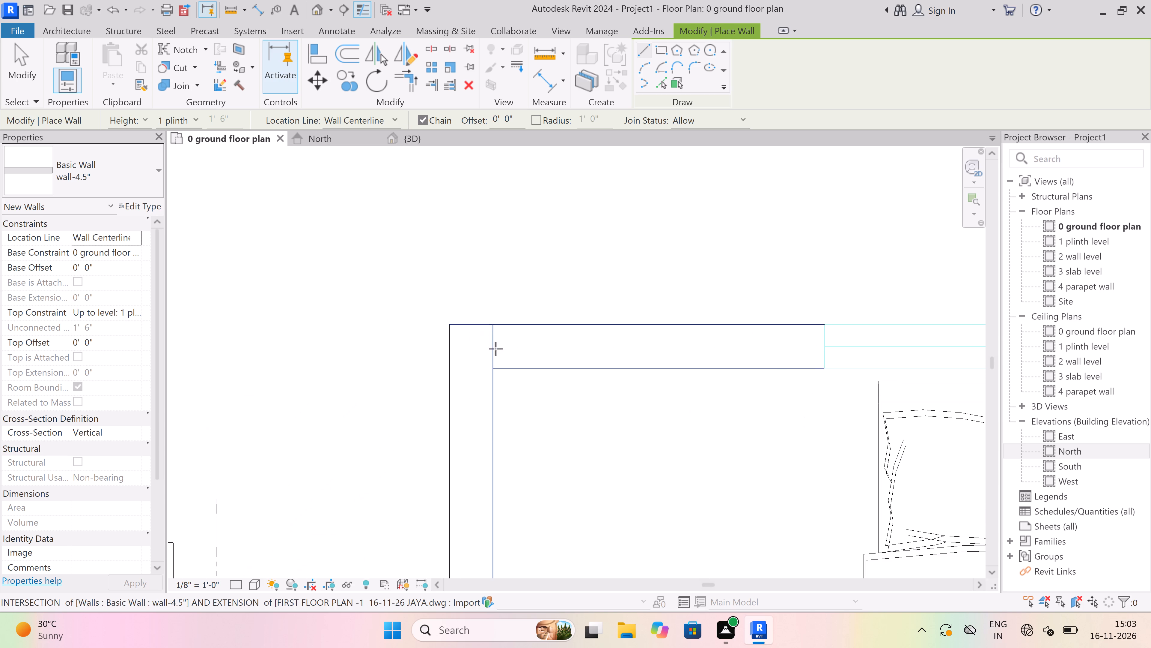
left_click(491, 344)
scroll(421, 313, "down", 2)
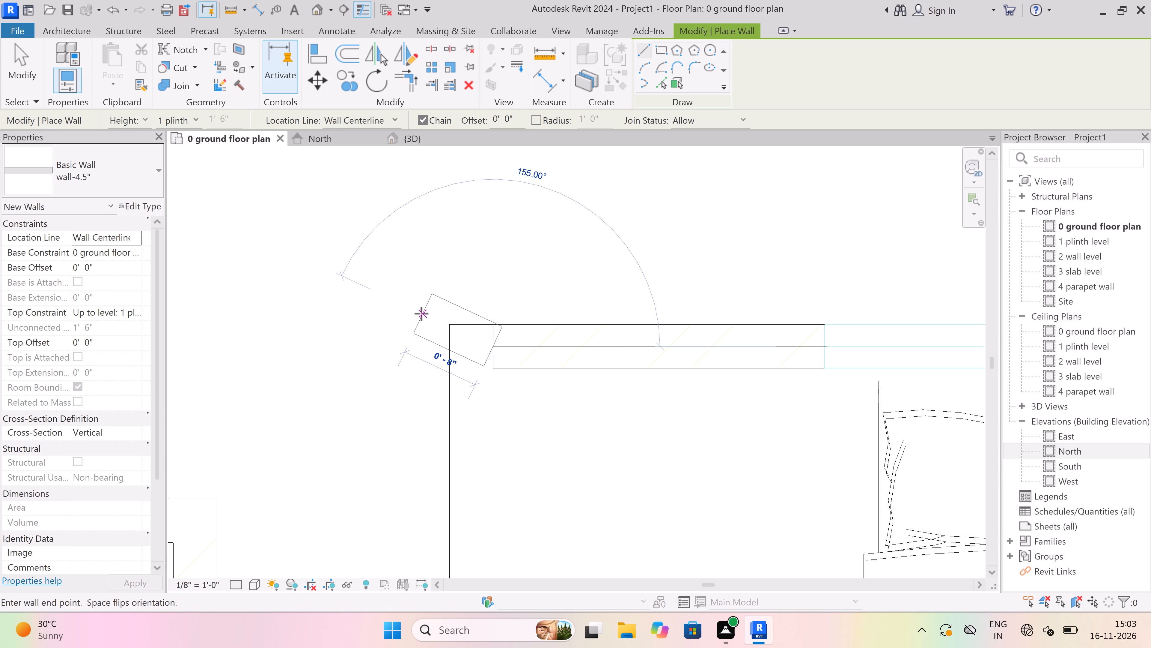
scroll(421, 313, "down", 11)
scroll(694, 311, "up", 3)
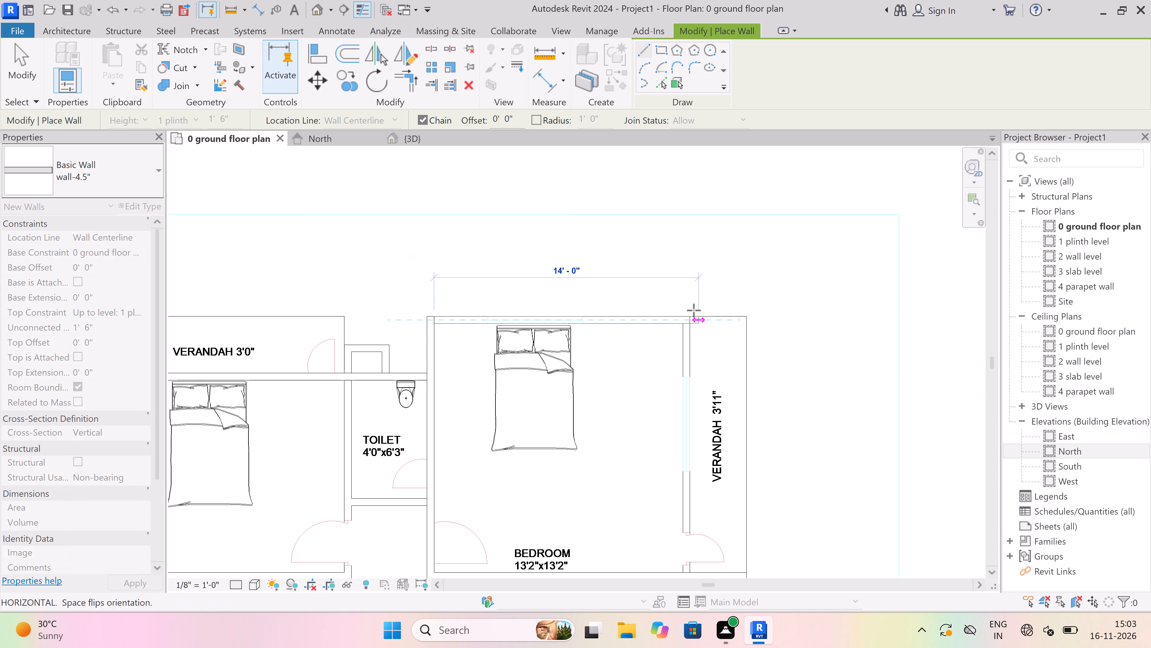
scroll(704, 334, "up", 8)
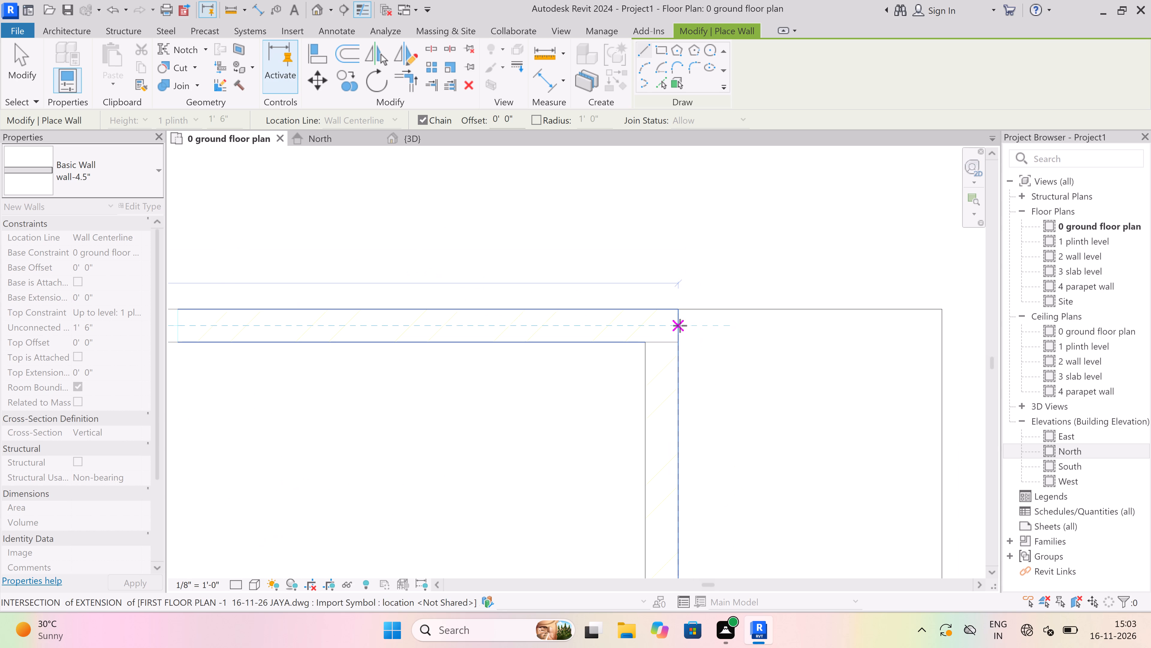
left_click(680, 325)
key("Escape")
Draw the 4.5" wall between the corner bedroom and VERANDAH 3'11", about 13' 4" long, down to the bedroom's lower wall.
scroll(663, 310, "down", 2)
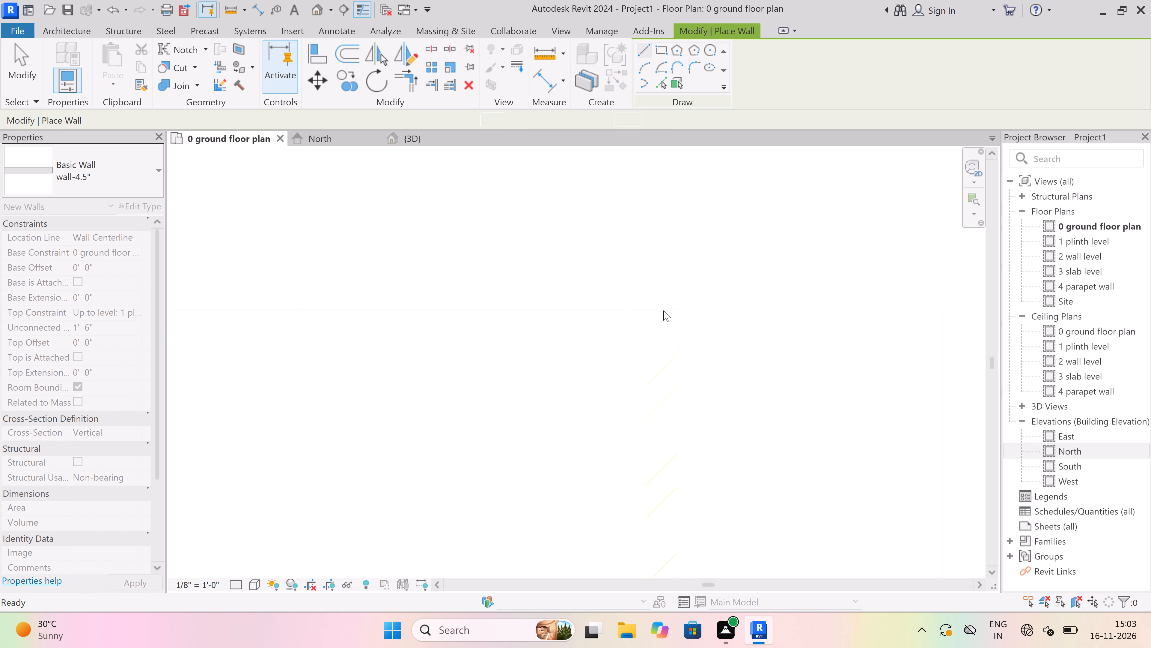
scroll(663, 310, "down", 9)
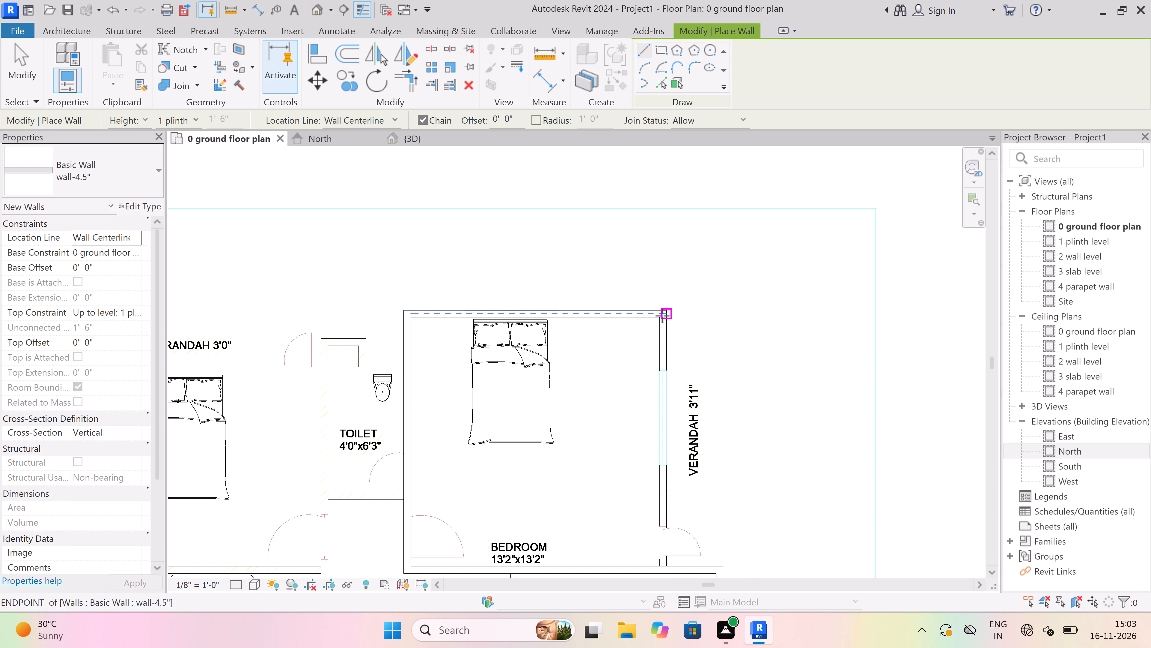
scroll(662, 316, "up", 7)
left_click(662, 320)
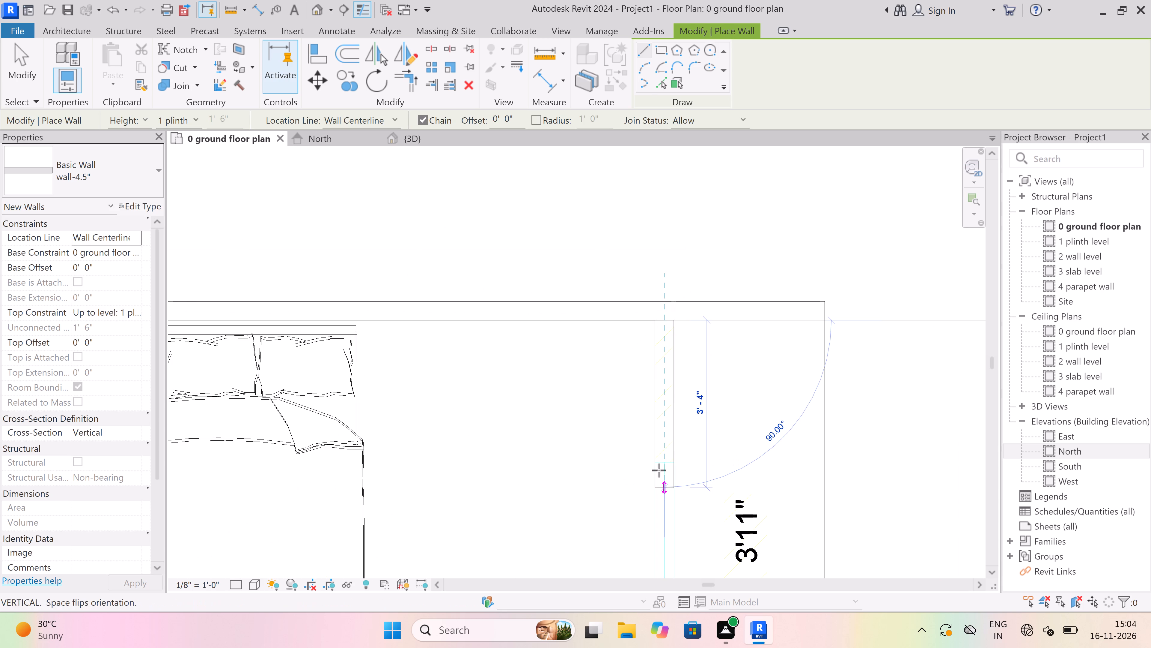
scroll(663, 372, "down", 16)
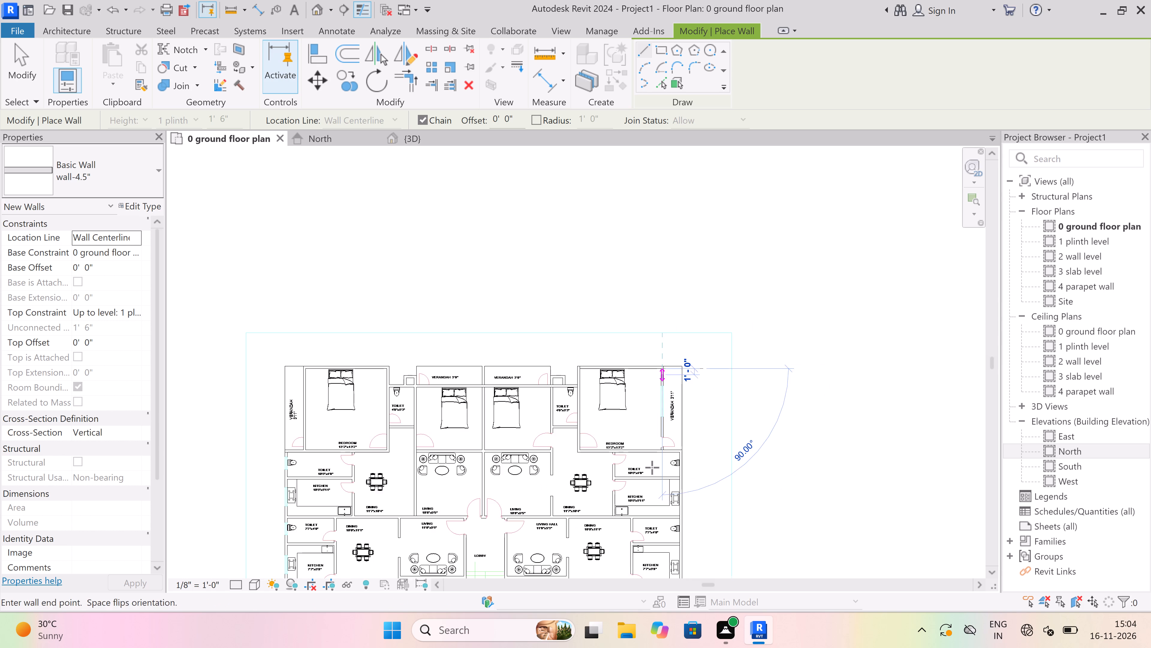
scroll(655, 459, "up", 8)
scroll(668, 415, "up", 6)
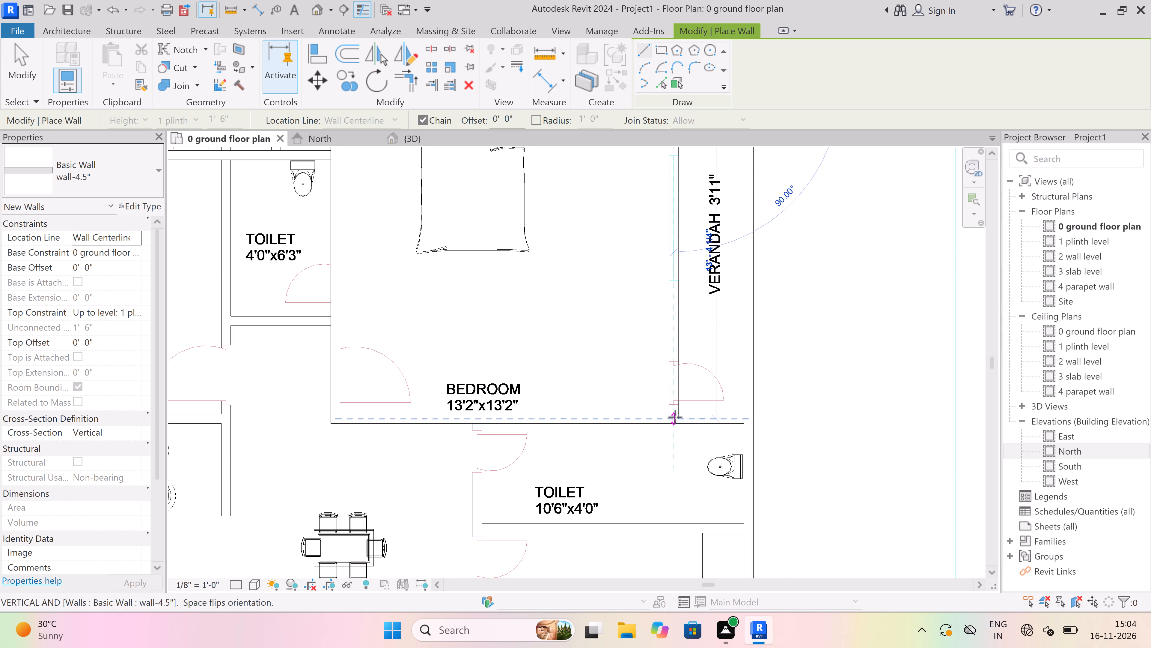
scroll(675, 417, "up", 11)
left_click(669, 400)
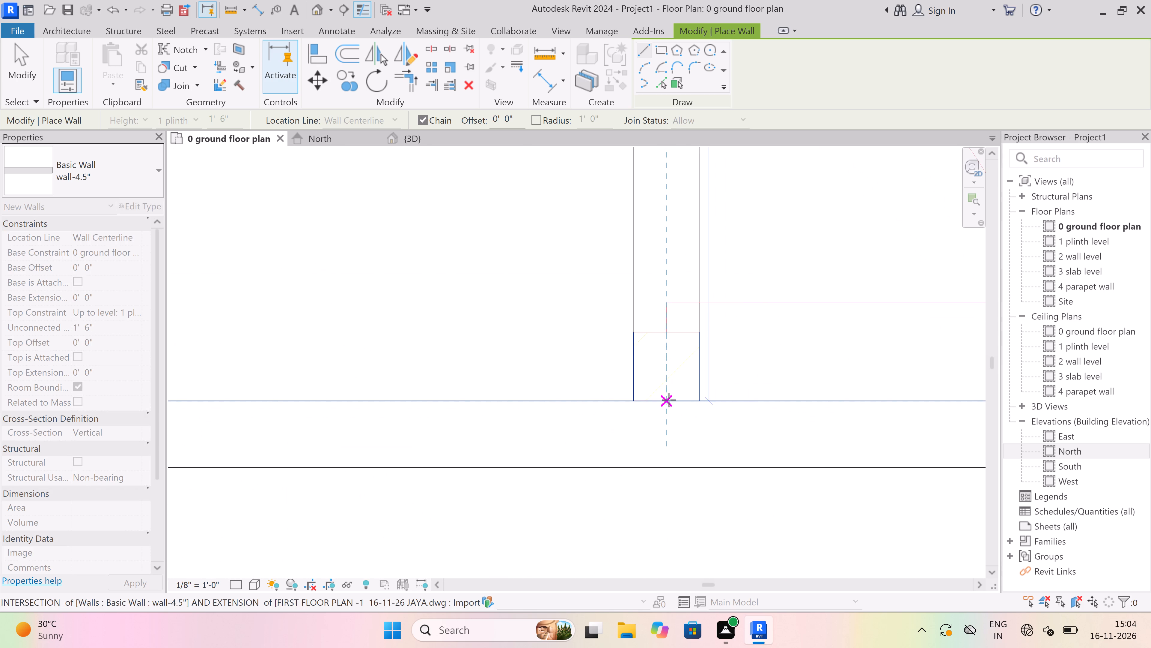
key("Escape")
scroll(606, 369, "down", 3)
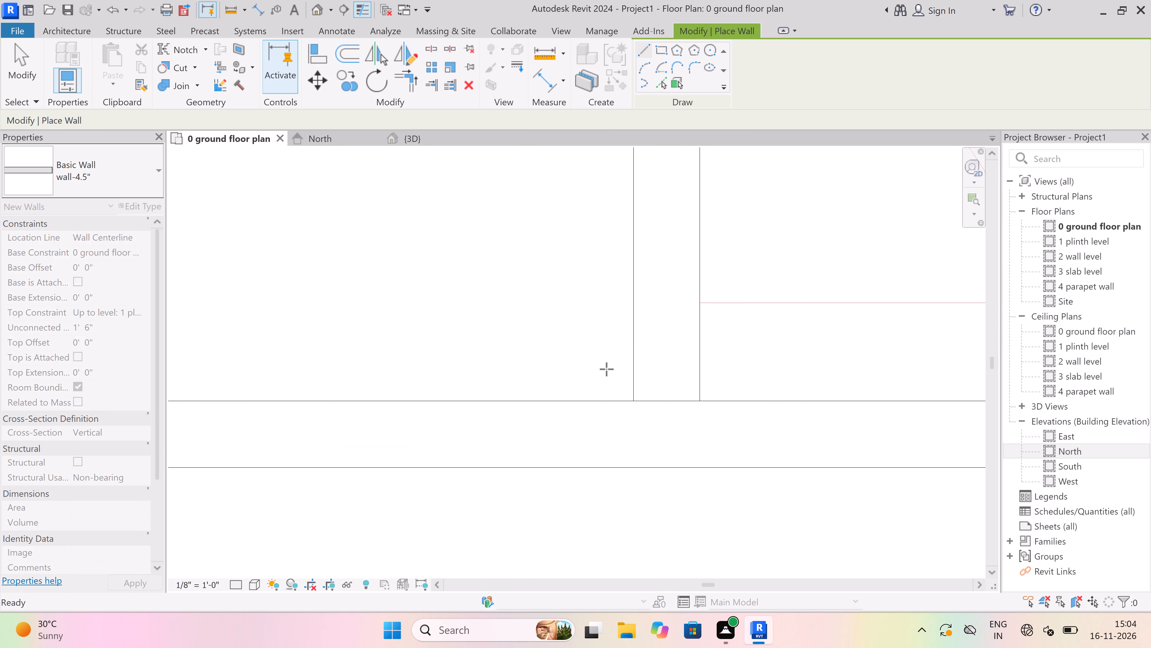
scroll(606, 369, "down", 14)
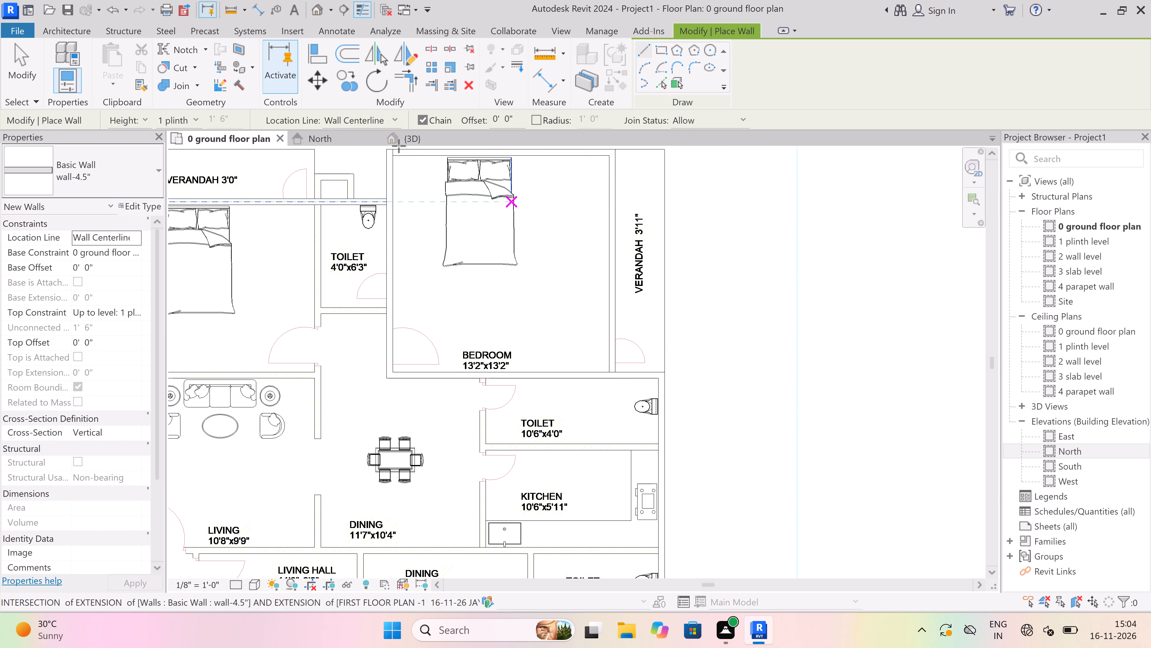
key("Escape")
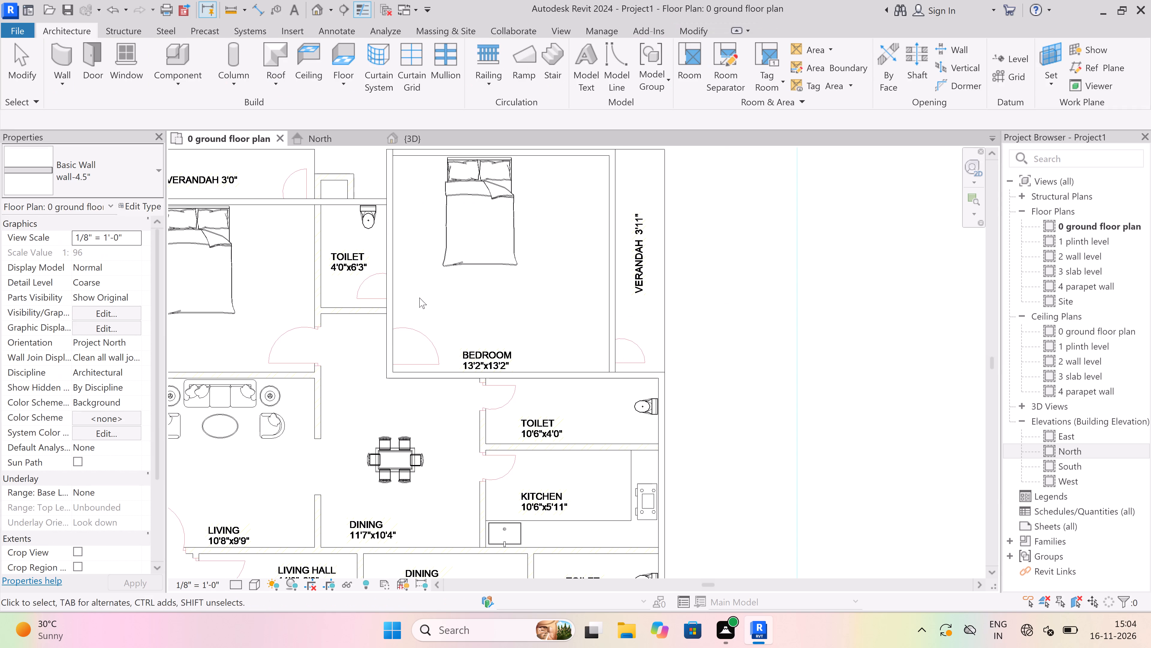
Set the new wall behind the corner bedroom's bed to base constraint 1 plinth level and top constraint Up to level: 2 wall level.
scroll(633, 344, "down", 3)
scroll(600, 184, "up", 3)
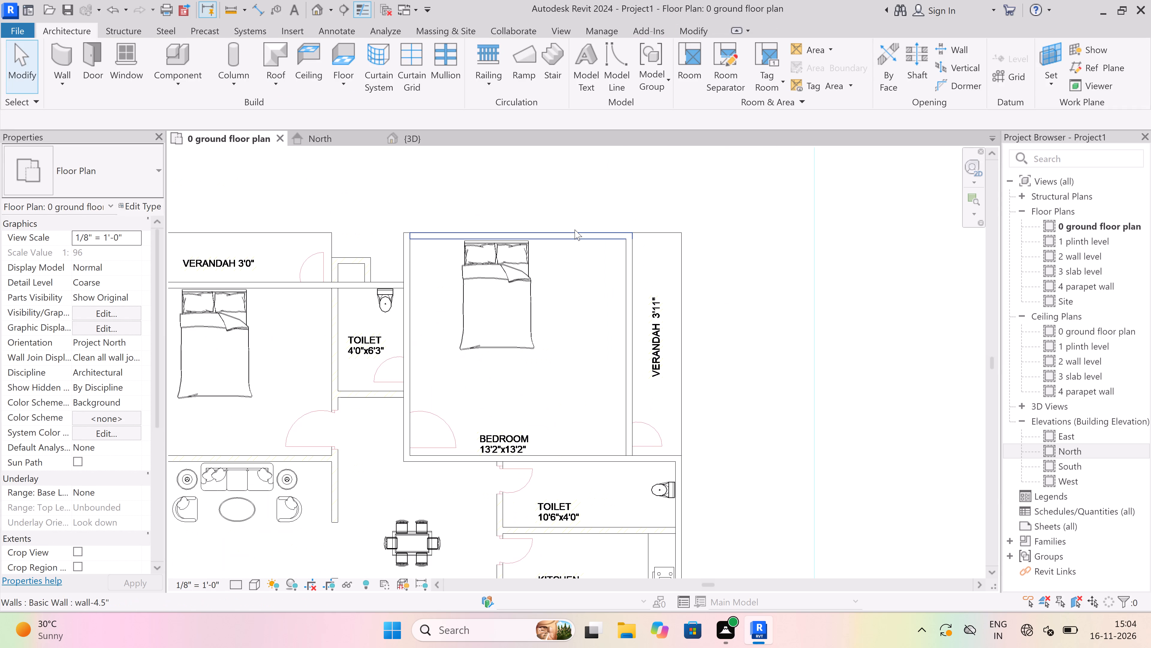
left_click(576, 229)
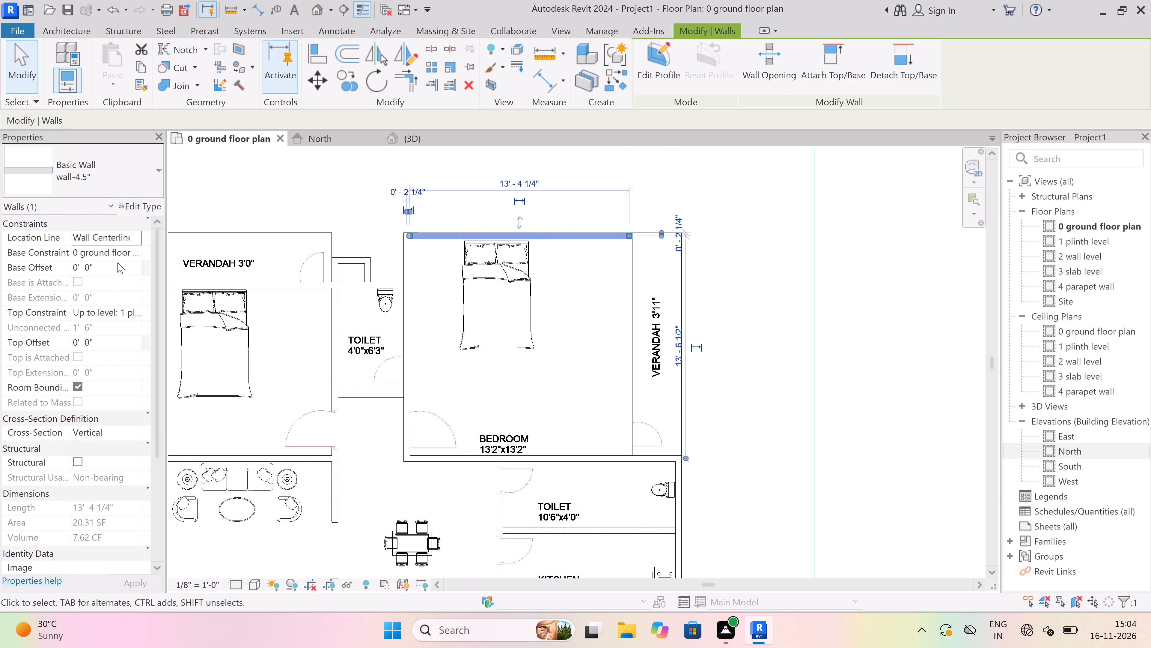
left_click(132, 254)
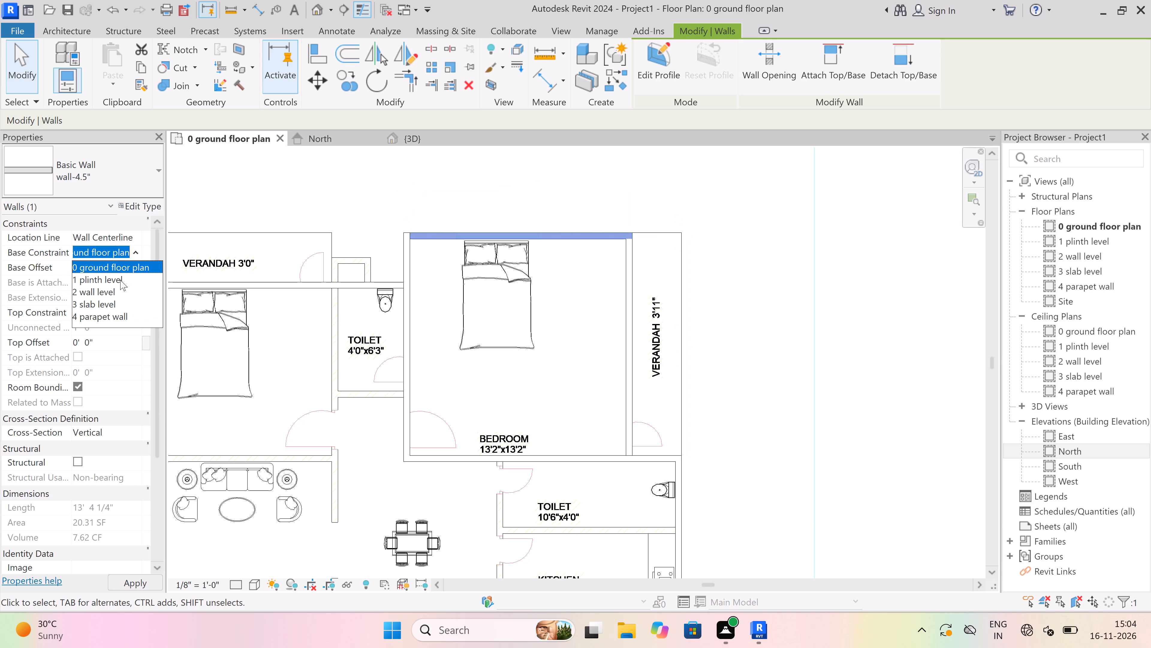
left_click(120, 280)
left_click(127, 308)
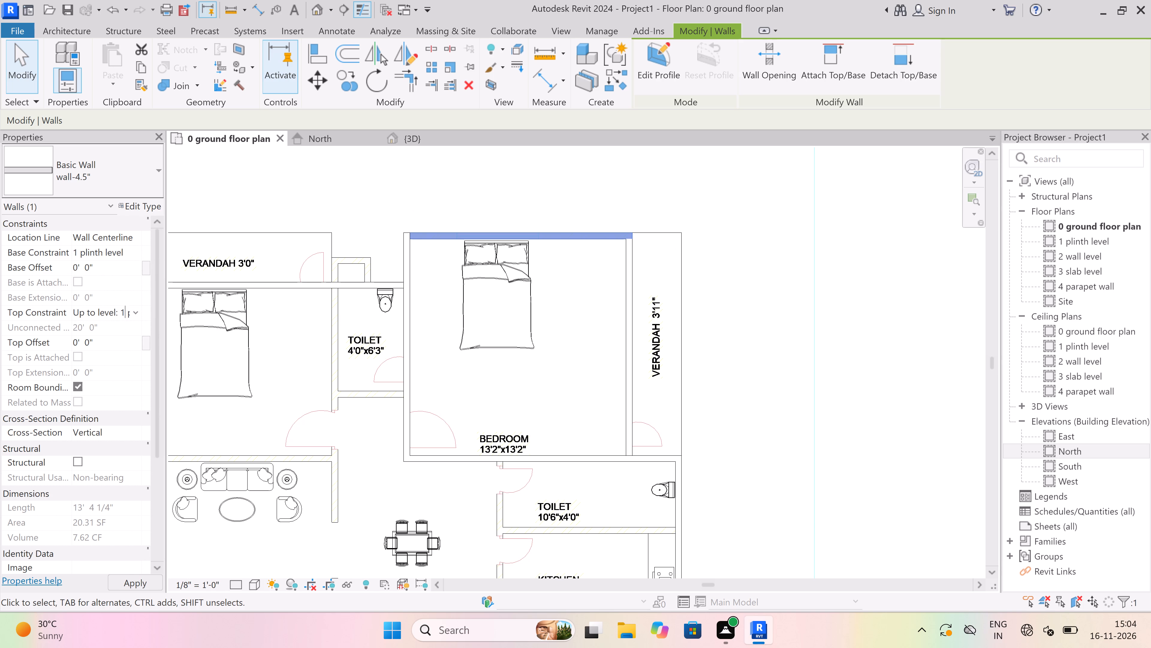
left_click(138, 312)
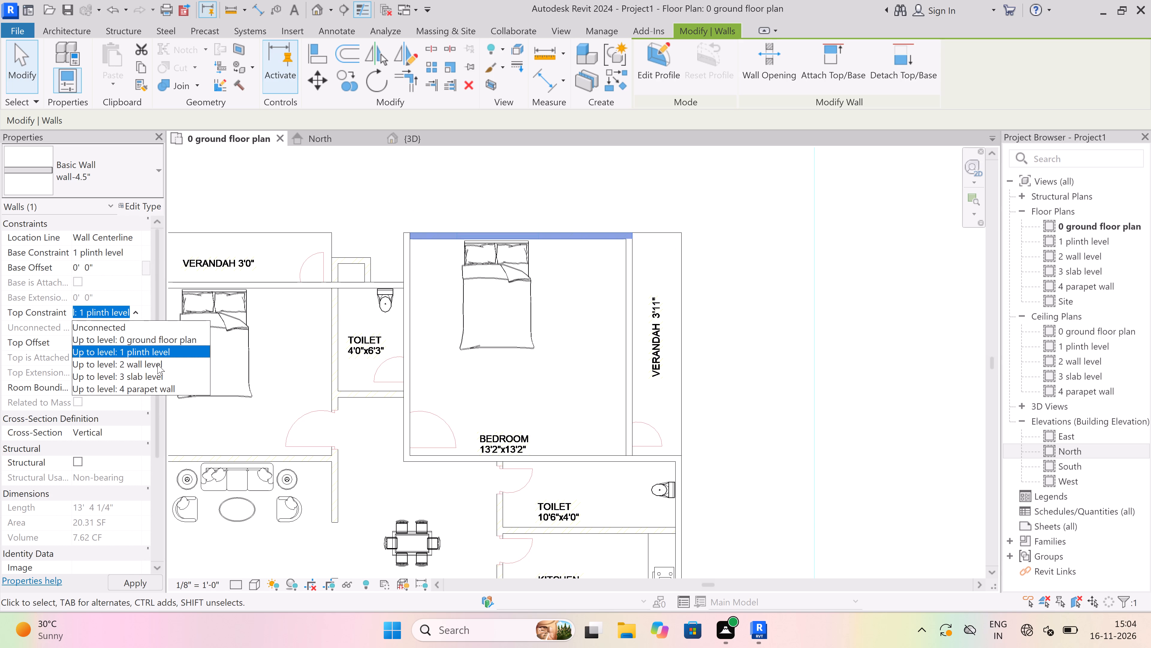
left_click(156, 363)
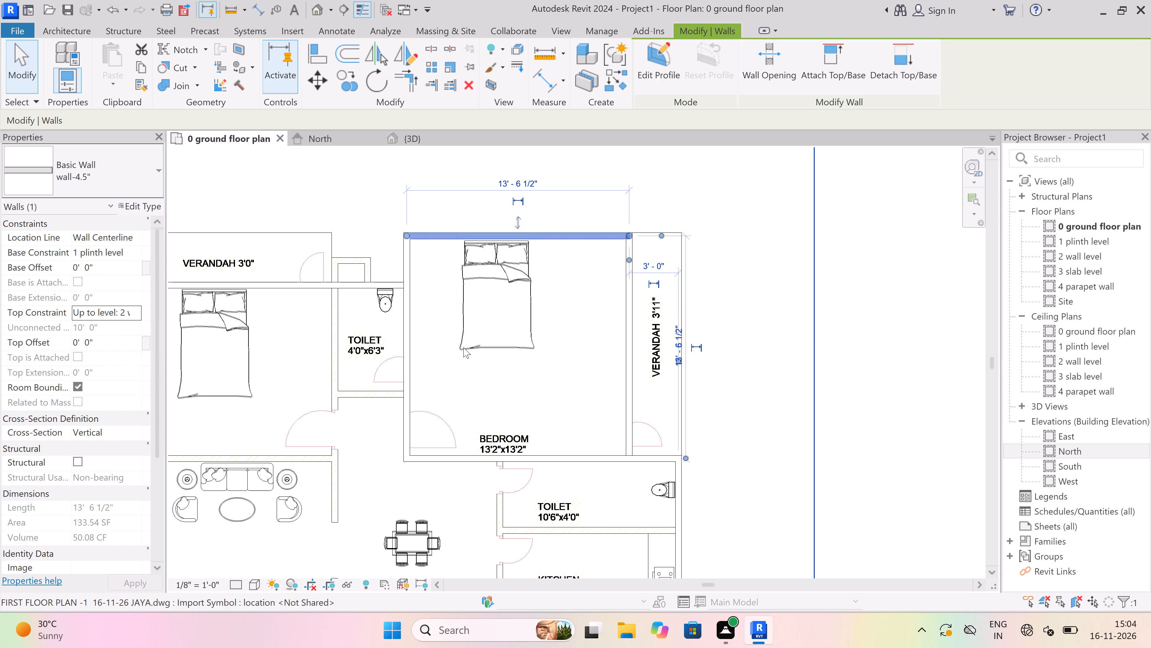
left_click(464, 346)
key("Escape")
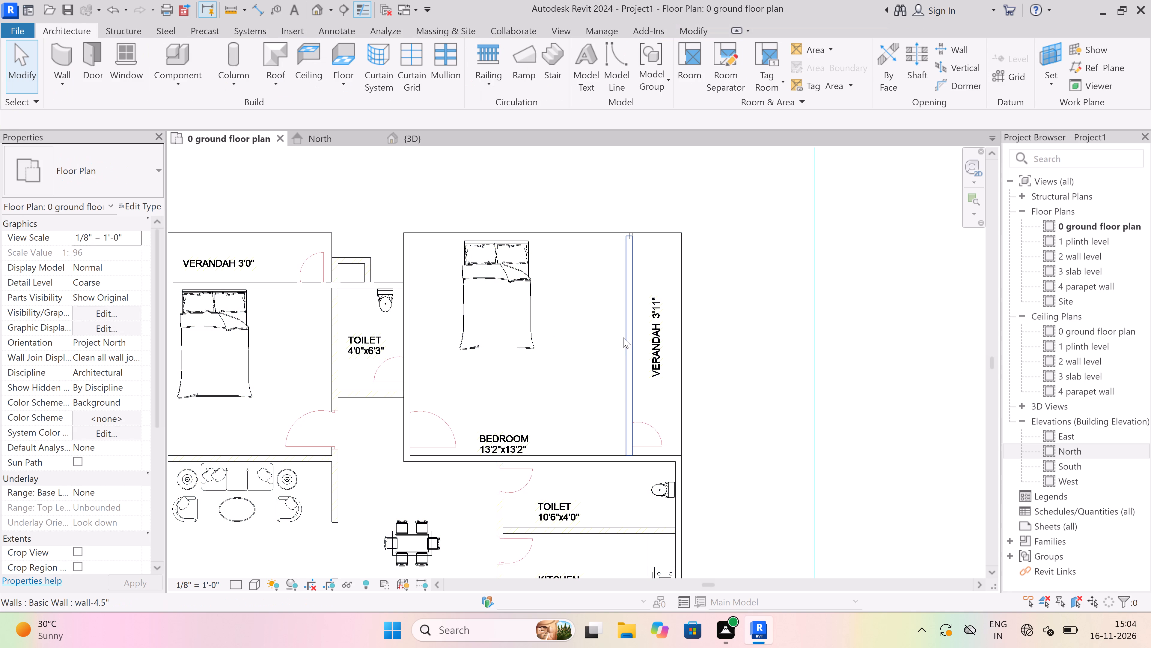
Set the wall between the corner bedroom and the verandah to base constraint 1 plinth level and top constraint Up to level: 2 wall level.
left_click(626, 336)
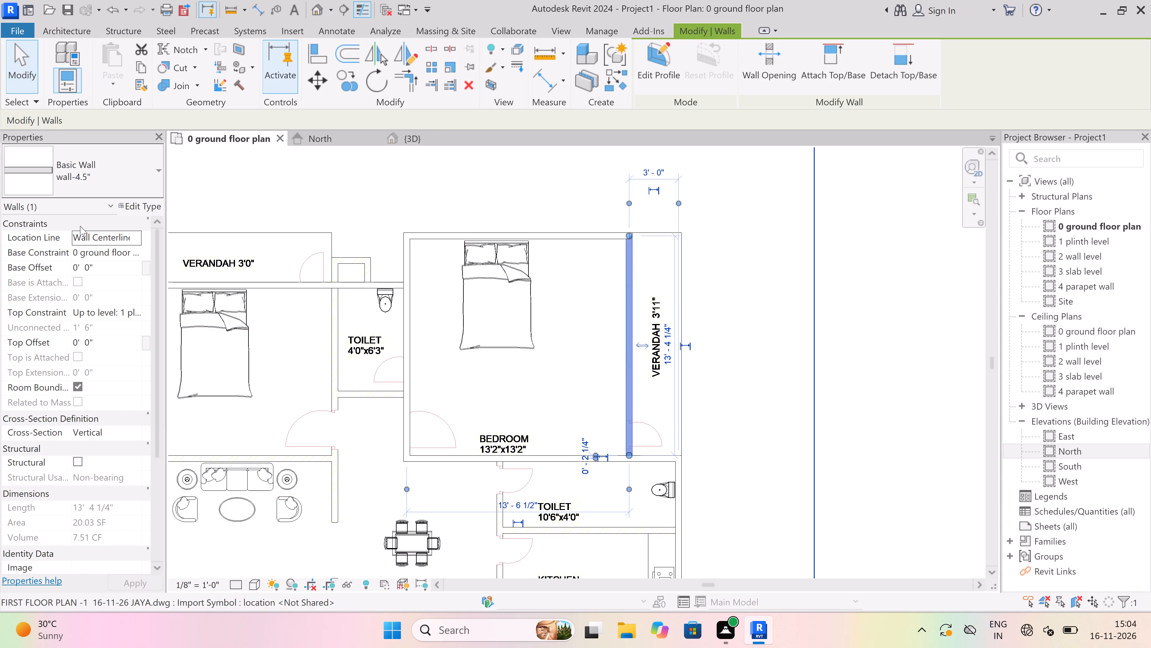
left_click(116, 253)
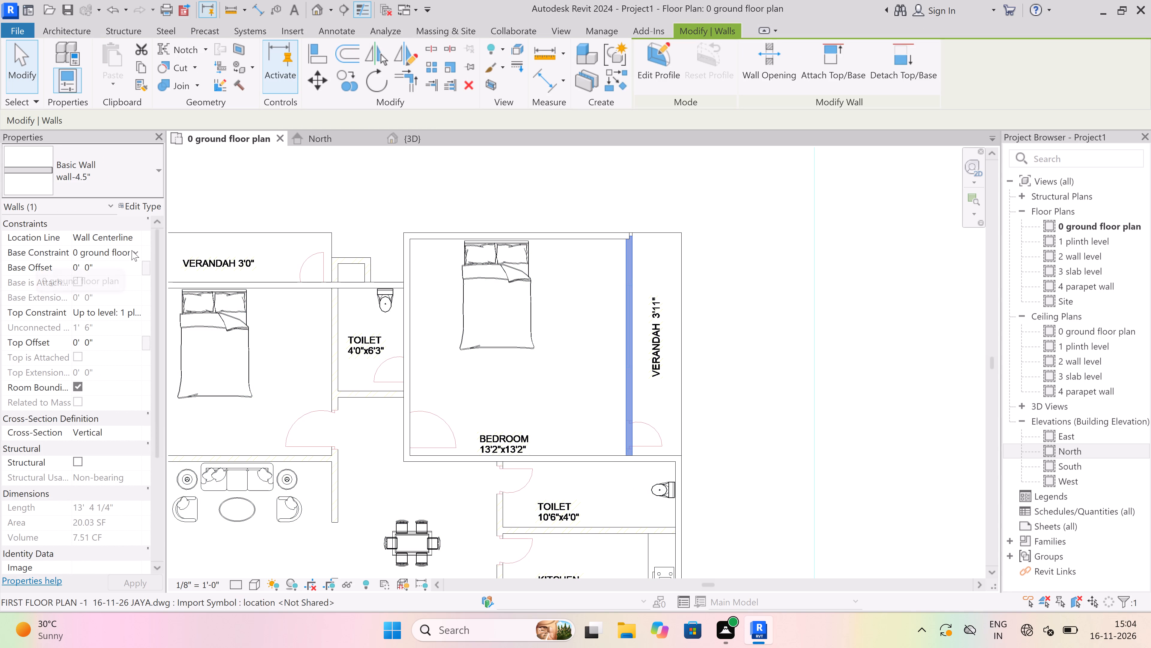
left_click(133, 249)
left_click(118, 281)
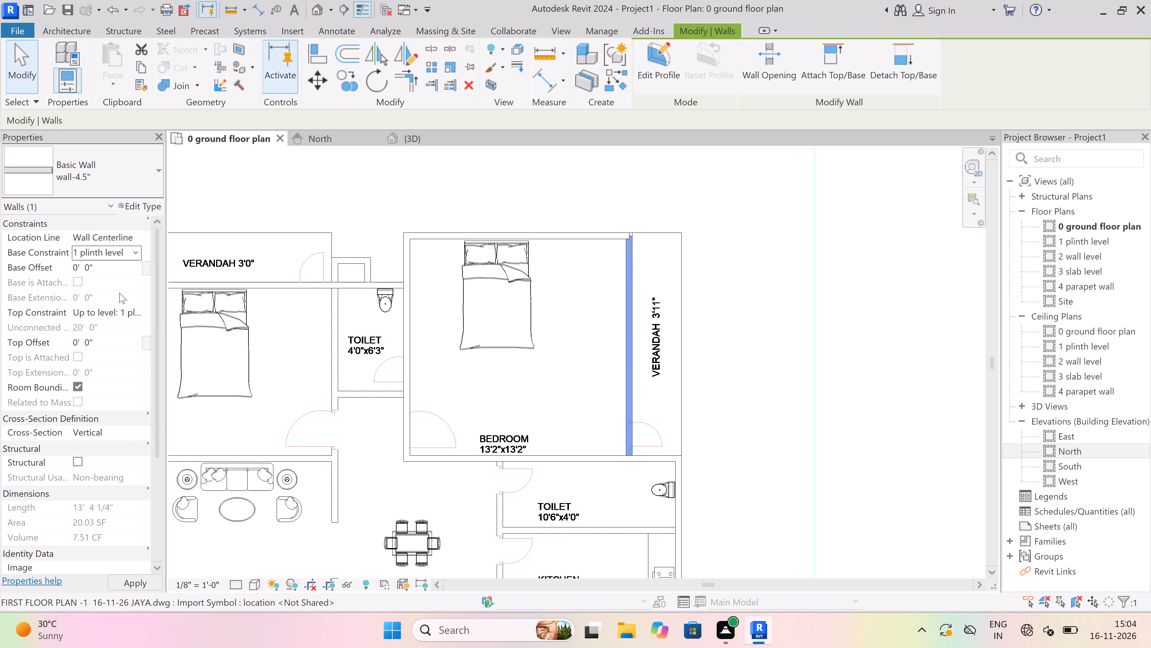
left_click(131, 309)
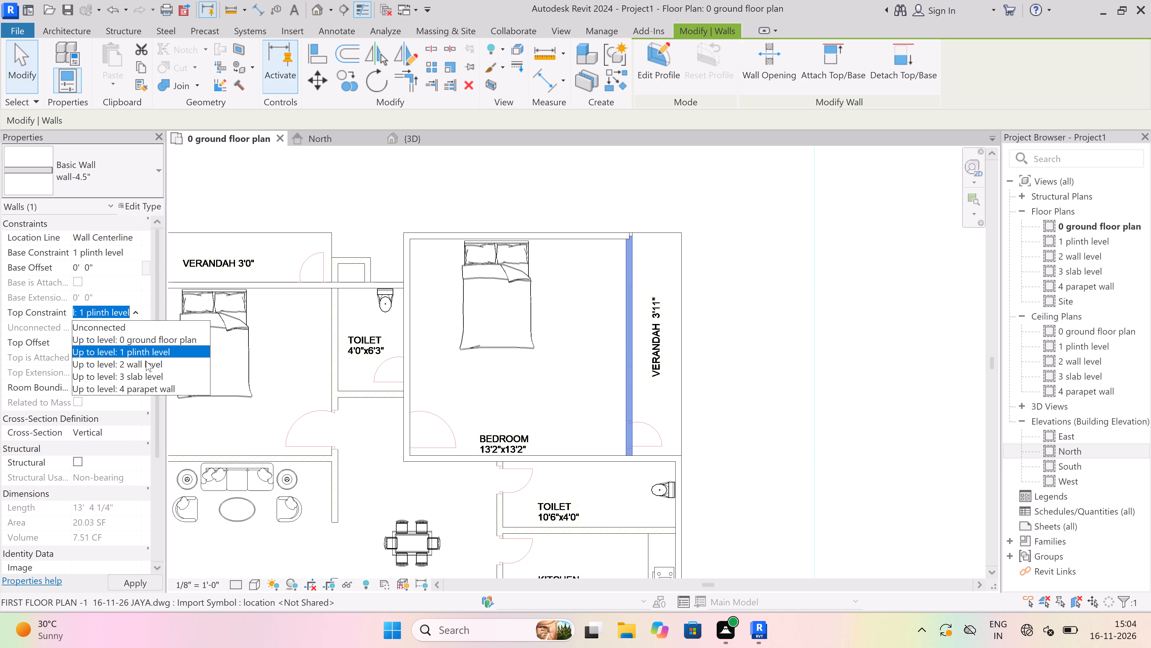
left_click(145, 361)
left_click(491, 358)
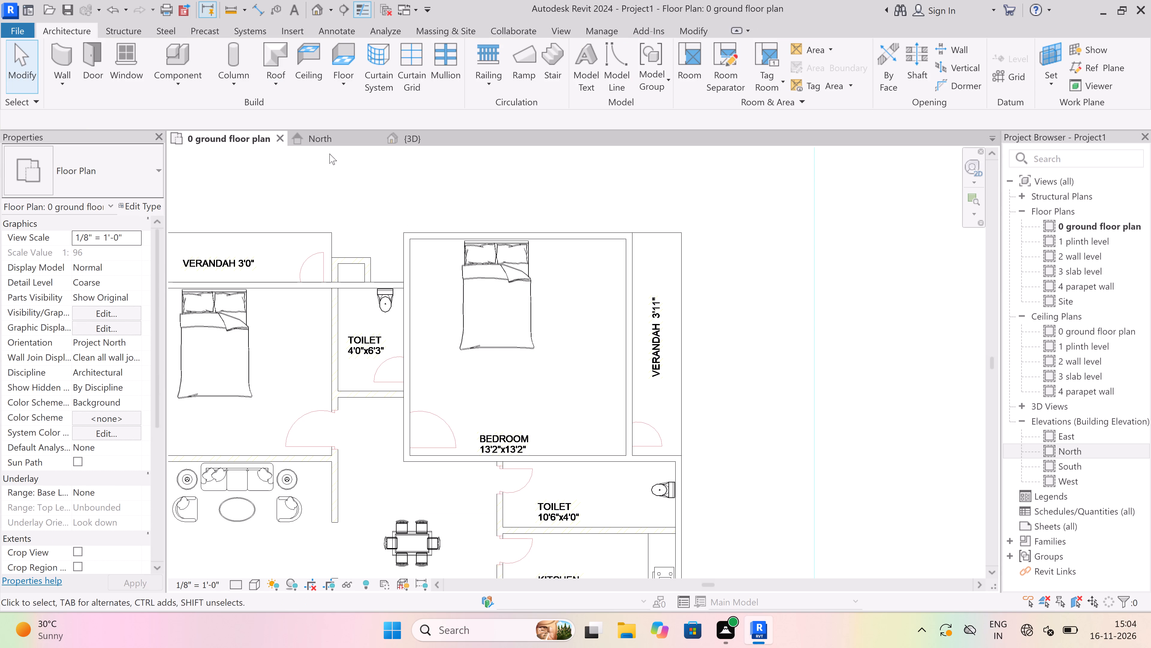
Examine the enclosed corner bedroom and the other raised walls over the floor plan drawing in the 3D view.
left_click(421, 138)
scroll(503, 359, "up", 3)
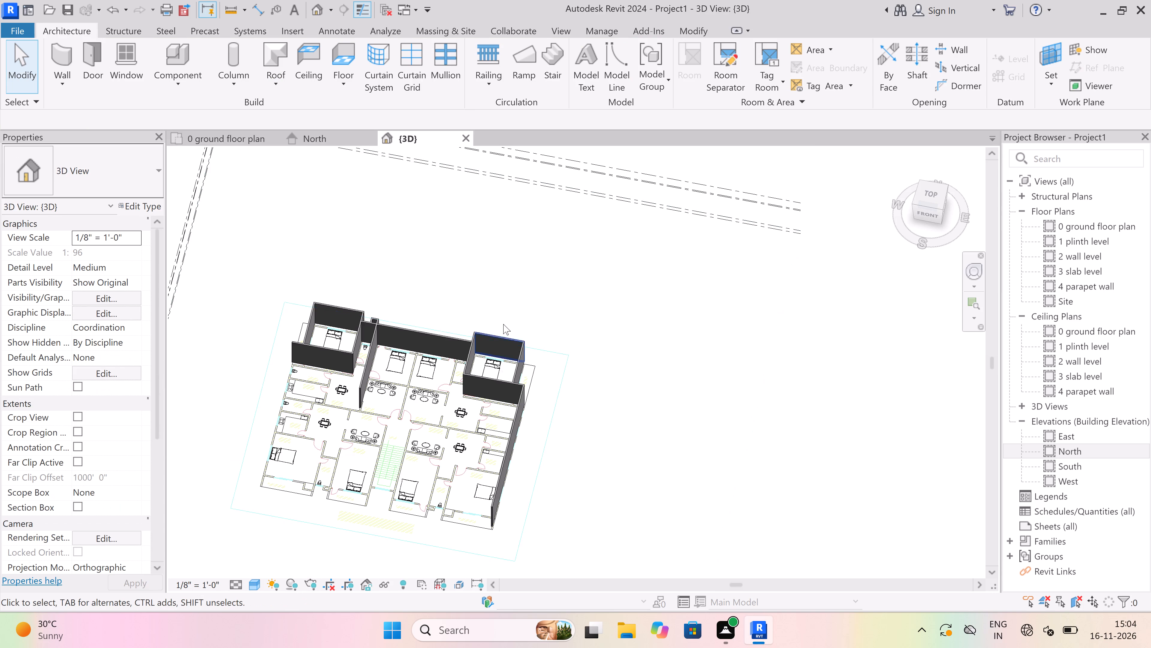
scroll(499, 316, "up", 7)
scroll(483, 316, "down", 6)
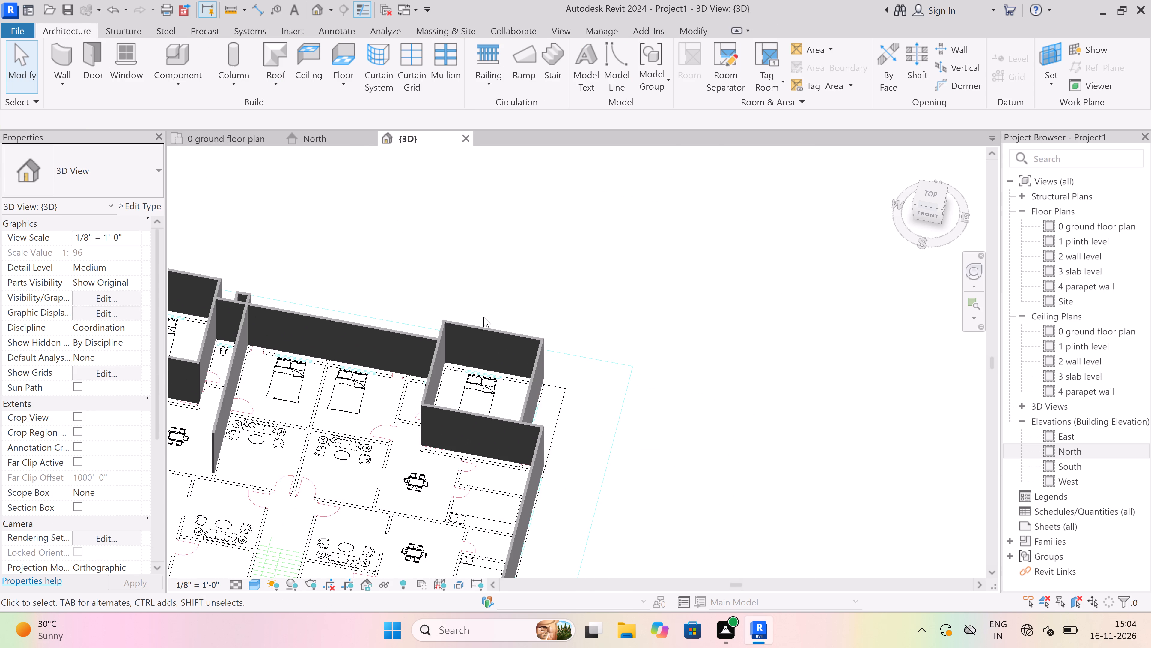
scroll(483, 317, "down", 6)
scroll(356, 334, "up", 6)
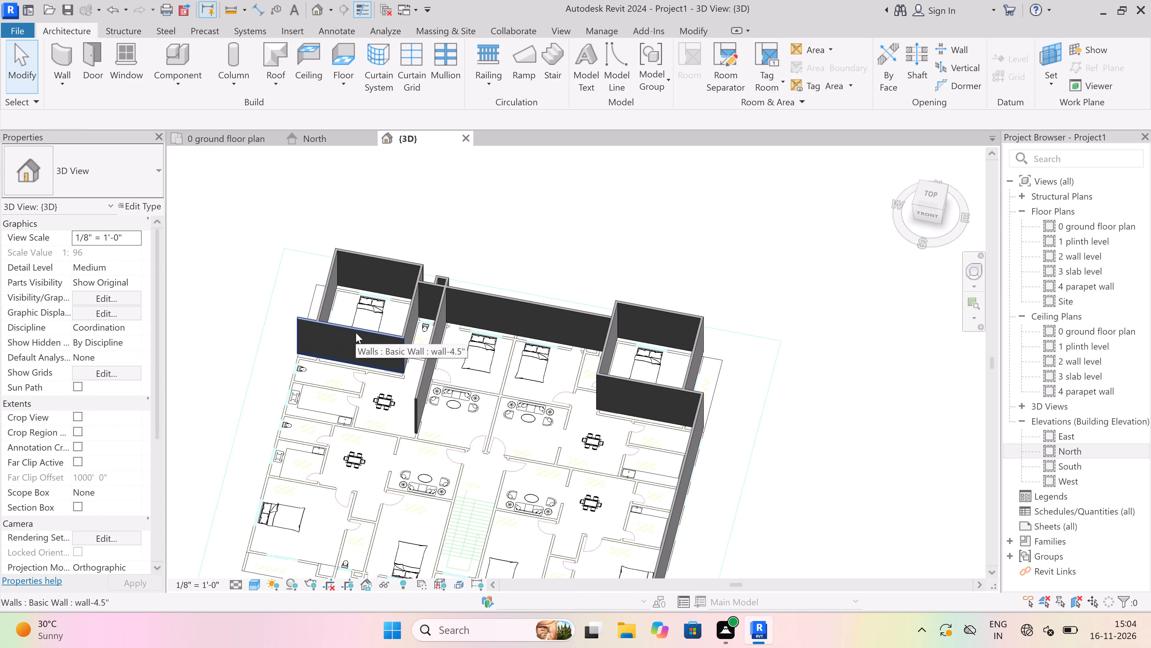
scroll(446, 328, "down", 6)
scroll(463, 383, "up", 7)
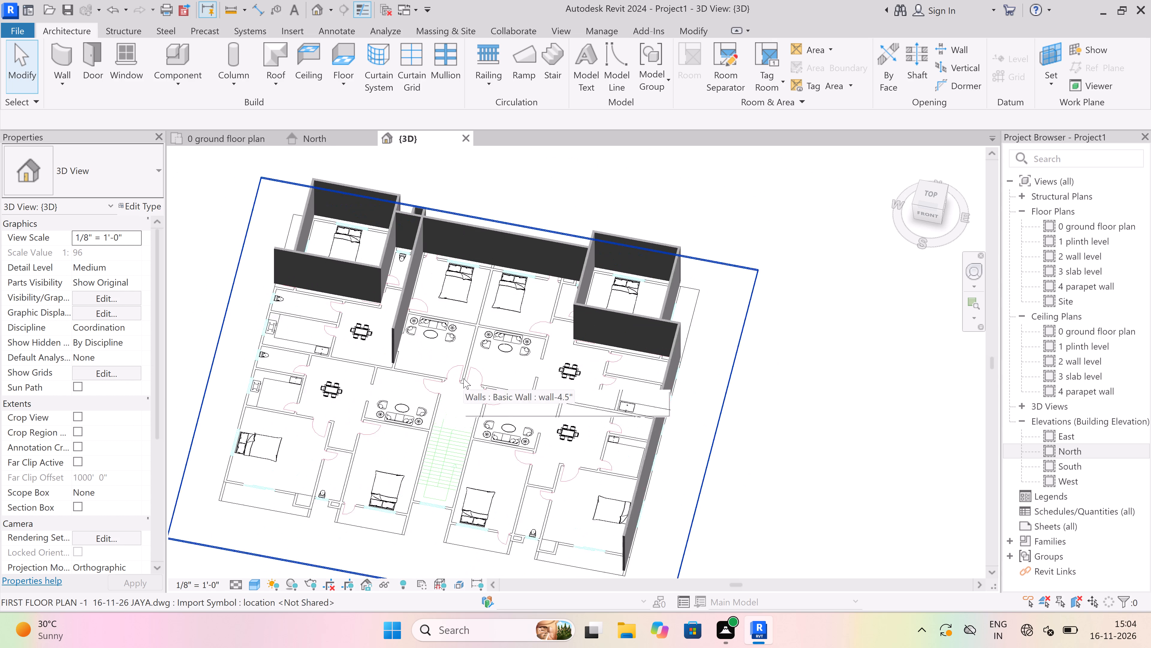
Compare the raised walls in the 3D view with the 0 ground floor plan to find the walls still missing.
scroll(463, 376, "down", 2)
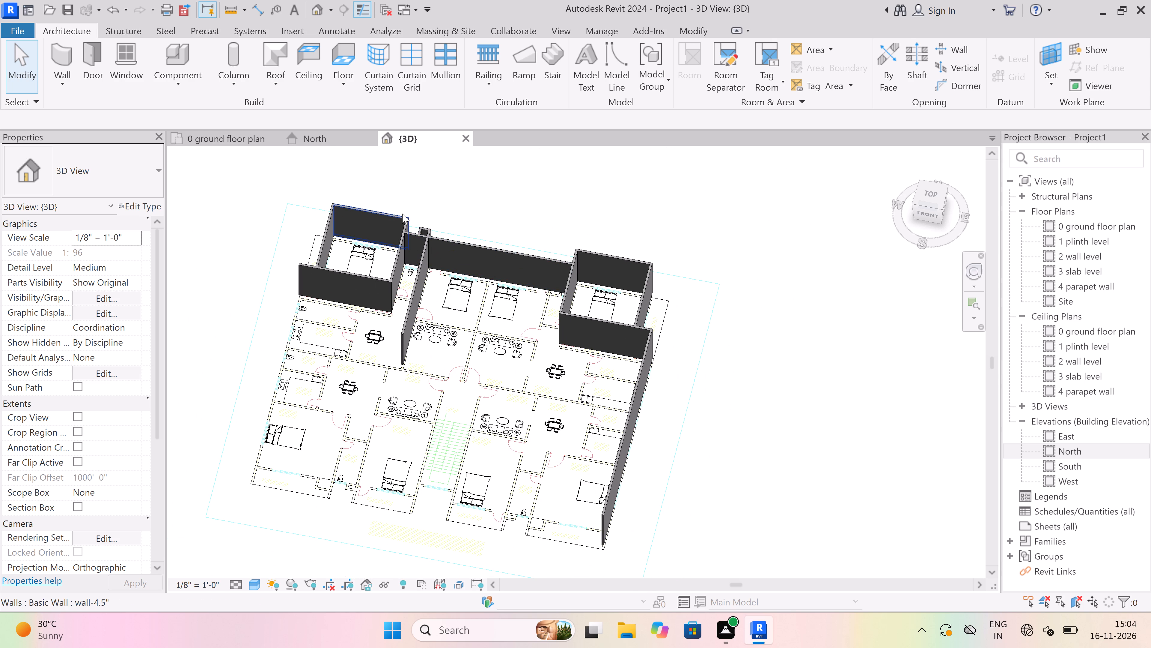
left_click(210, 133)
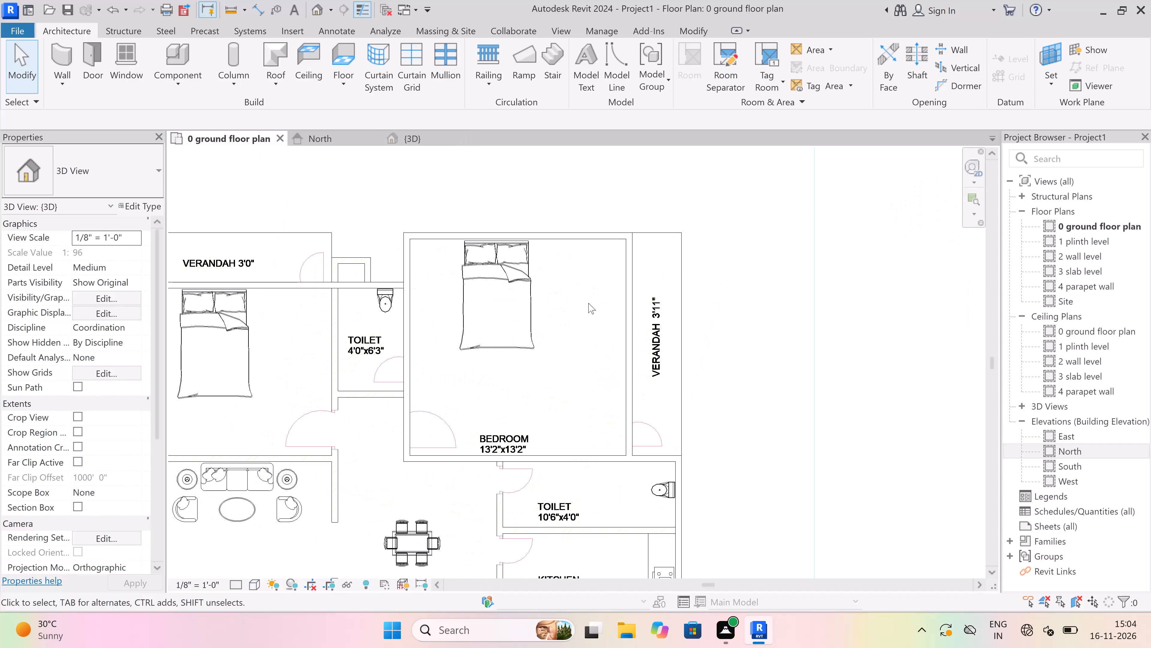
scroll(526, 246, "down", 6)
scroll(501, 238, "up", 2)
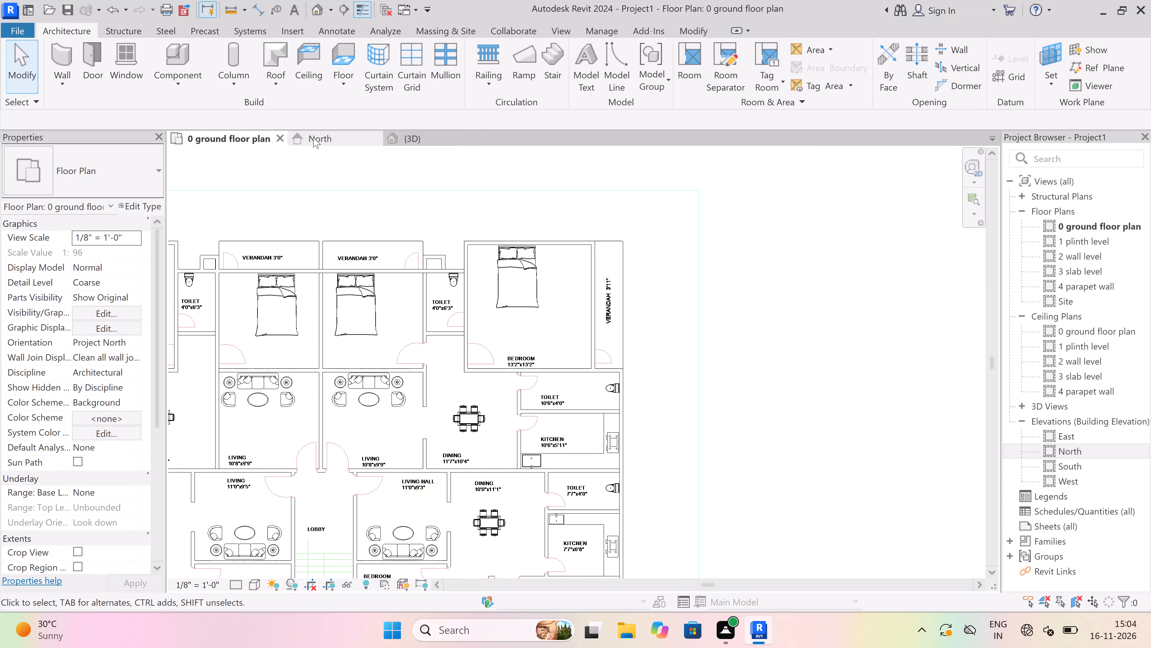
left_click(434, 138)
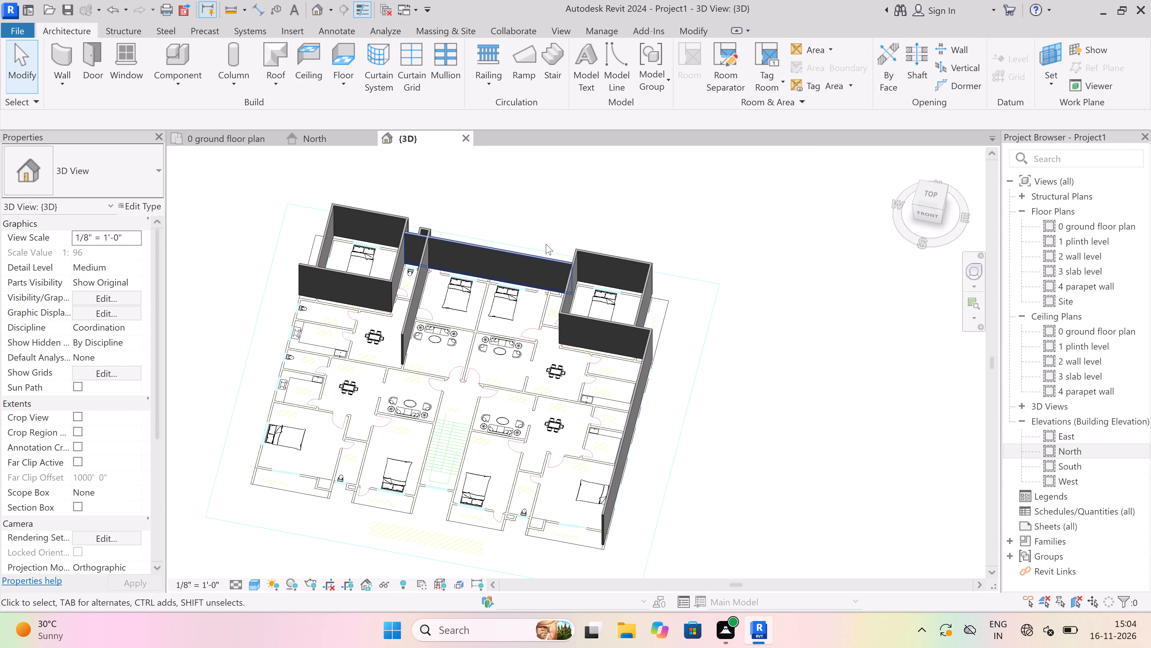
scroll(547, 242, "up", 3)
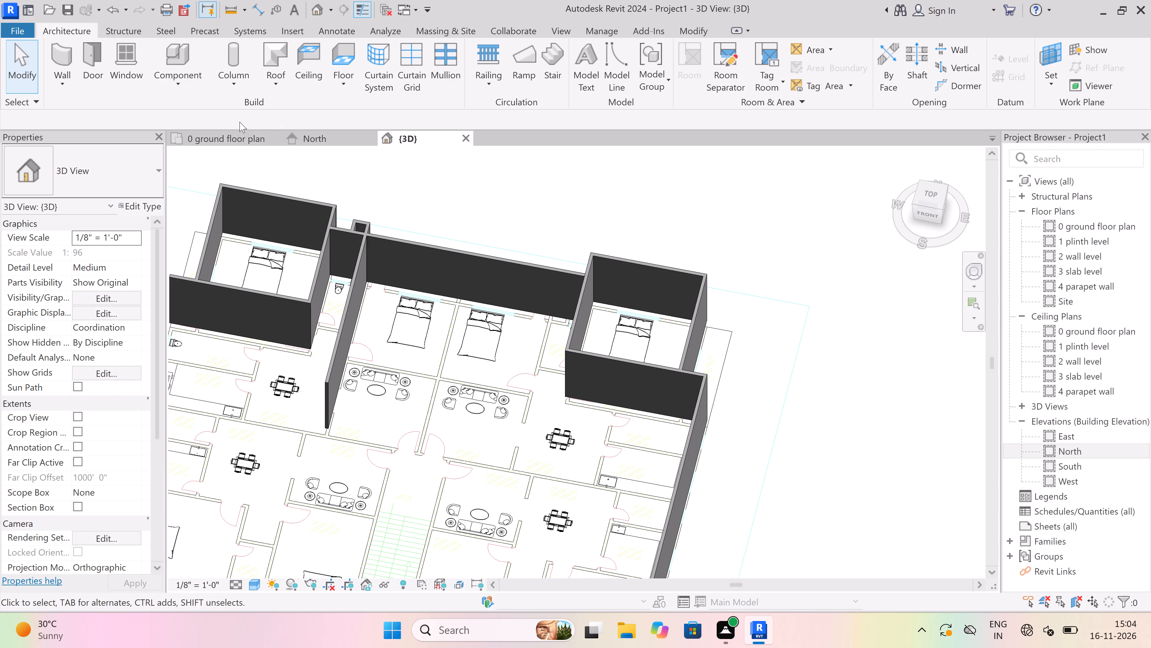
Draw the 4.5" lower wall of the plan's left-hand TOILET 4'0"x6'3", with base 1 plinth level and top Up to level: 2 wall level.
left_click(242, 135)
scroll(641, 375, "down", 4)
scroll(330, 320, "up", 4)
scroll(409, 344, "up", 3)
scroll(426, 381, "up", 4)
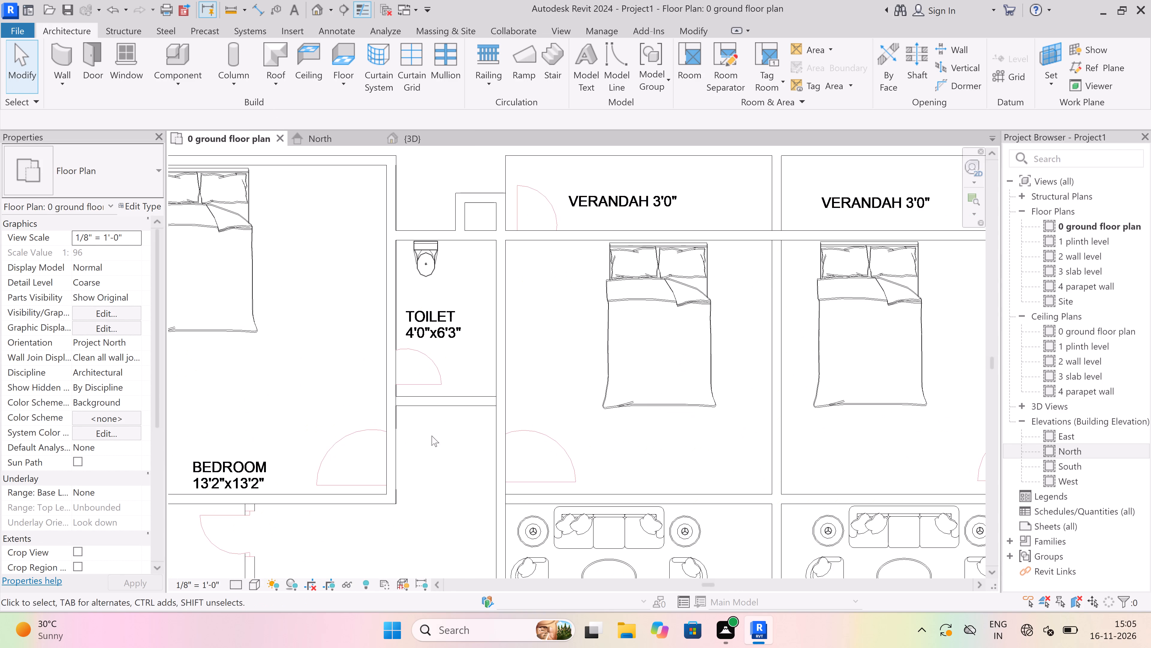
scroll(428, 394, "up", 3)
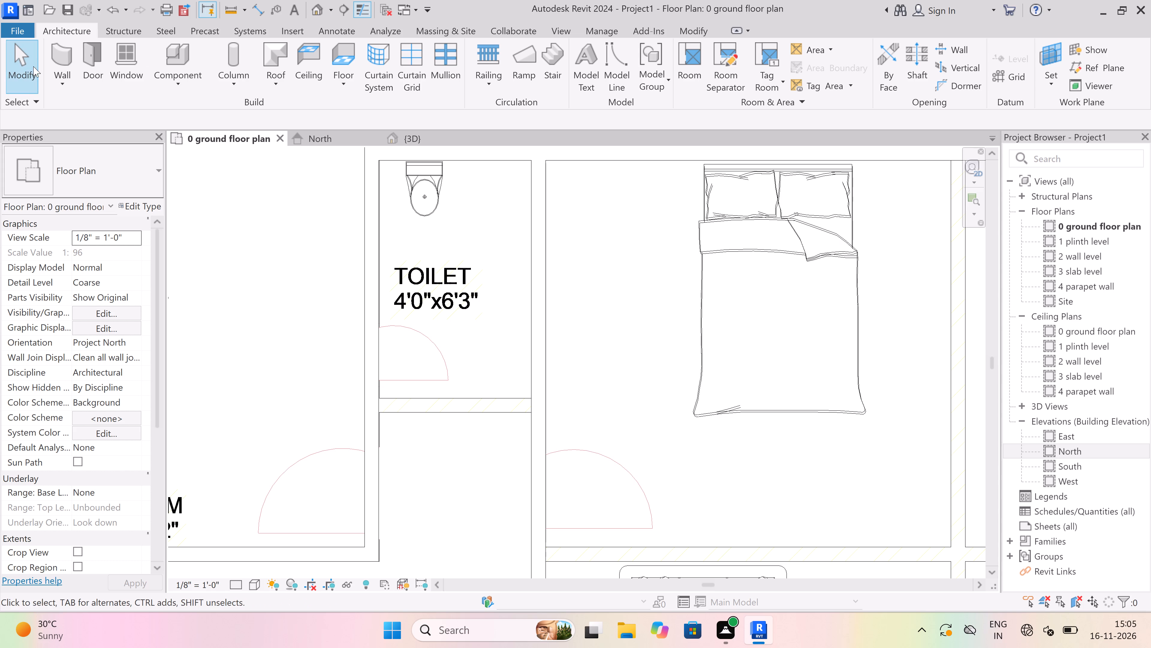
left_click(56, 81)
left_click(62, 110)
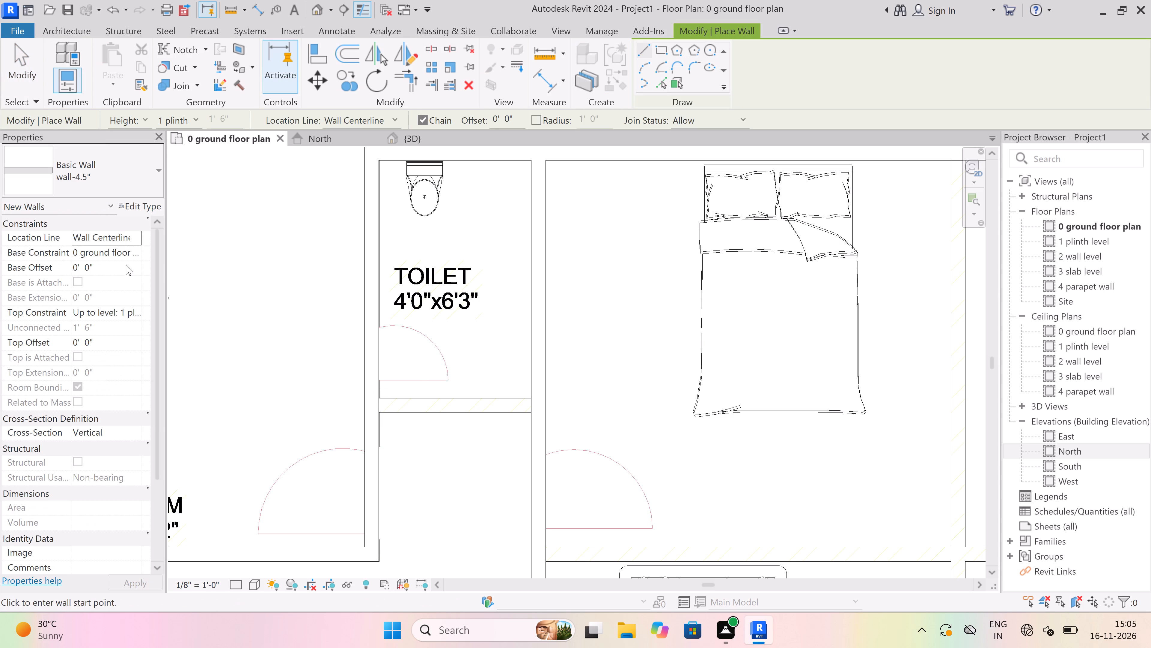
left_click(124, 248)
left_click(135, 252)
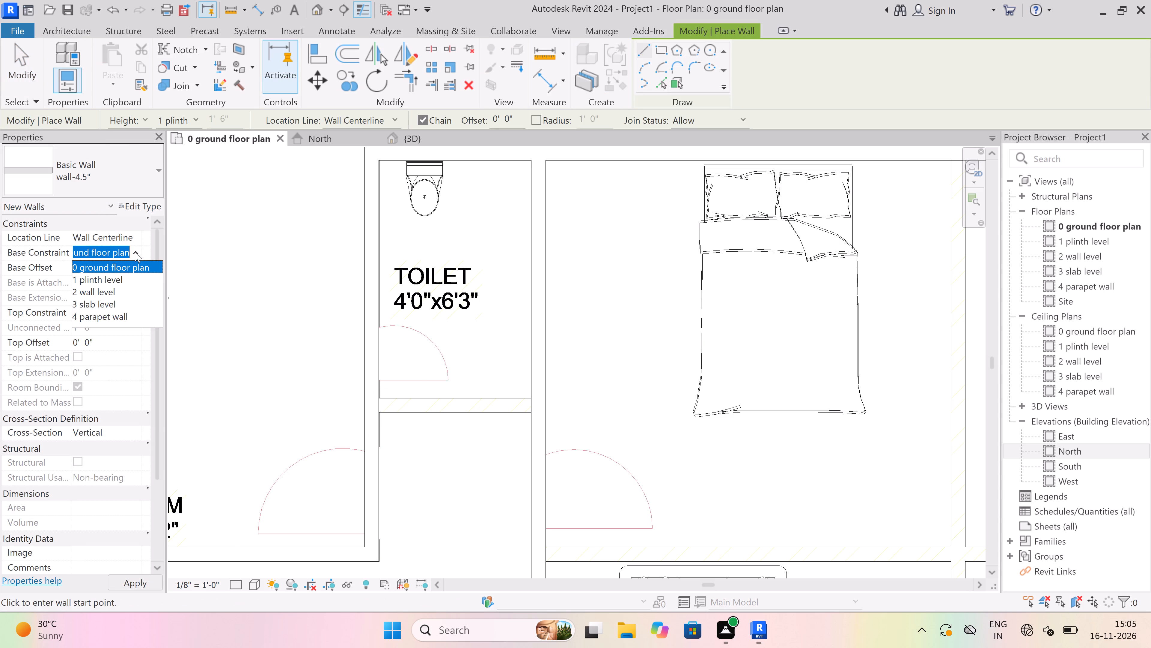
left_click(126, 279)
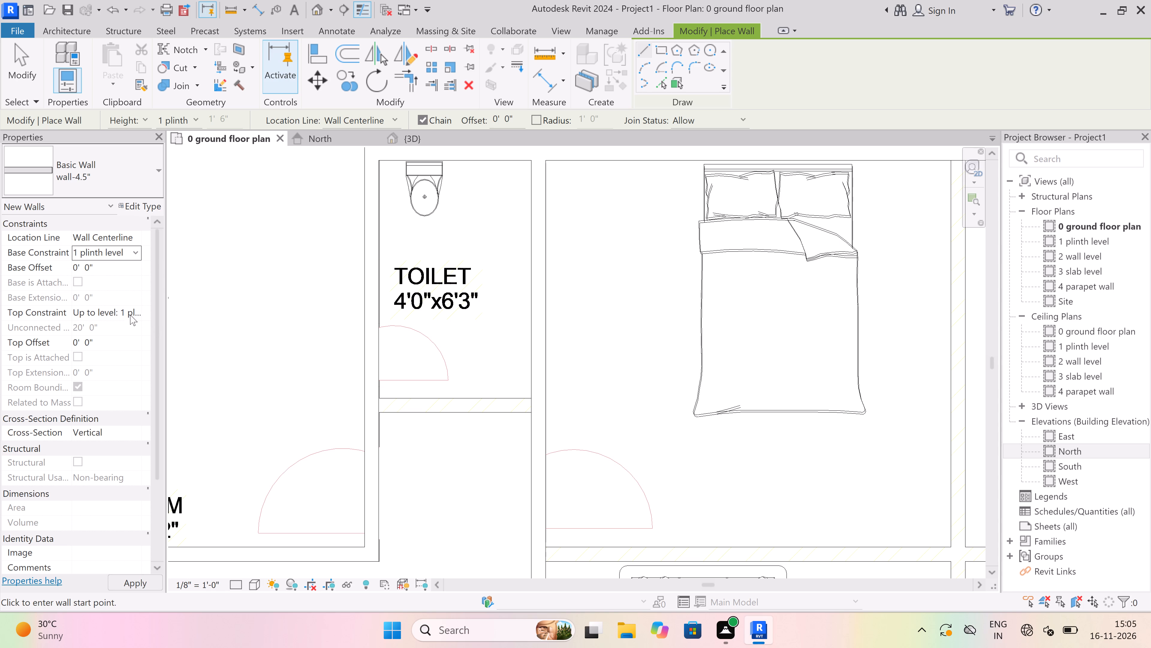
left_click(134, 314)
left_click(151, 363)
left_click(380, 406)
left_click(532, 405)
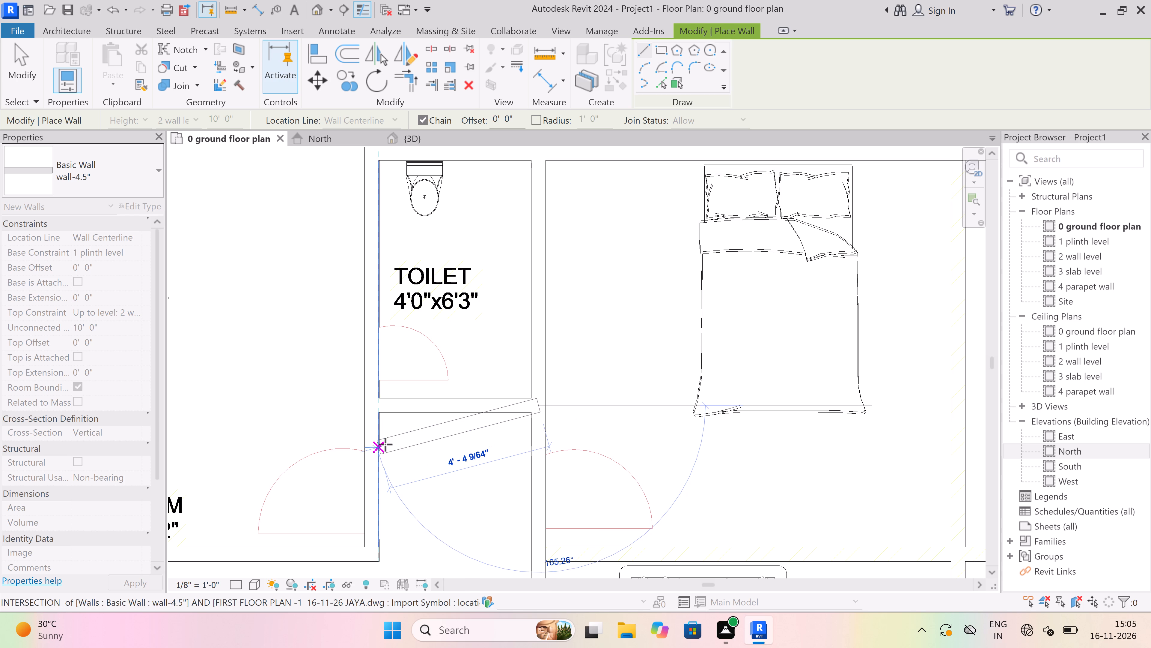
key("Escape")
Draw the duct's 4.5" side wall next to VERANDAH 3'0", about 1' 6" long, above the plan's right-hand TOILET 4'0"x6'3".
scroll(385, 444, "down", 2)
scroll(477, 358, "down", 3)
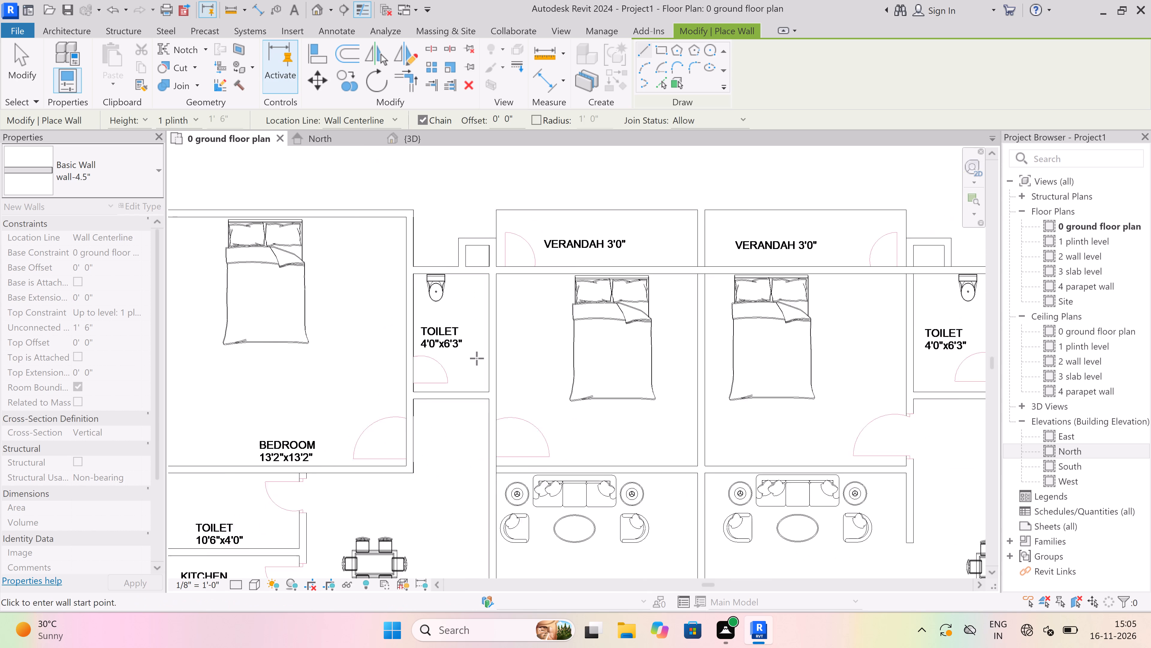
scroll(477, 358, "down", 4)
scroll(497, 286, "up", 7)
scroll(452, 351, "up", 2)
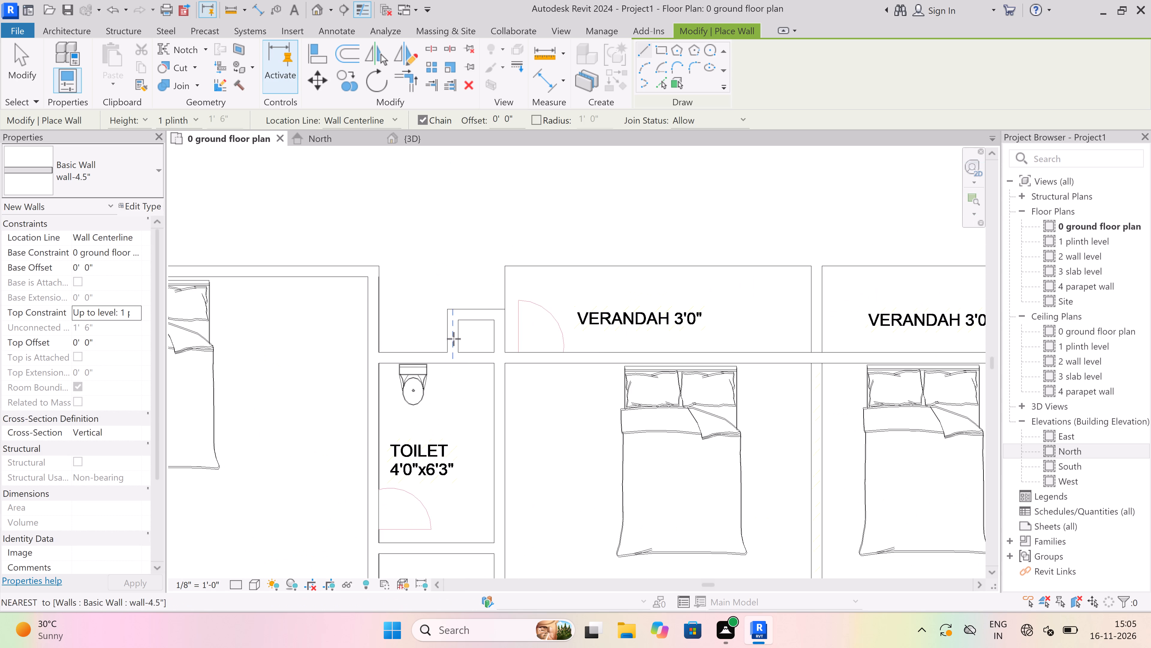
scroll(398, 337, "down", 11)
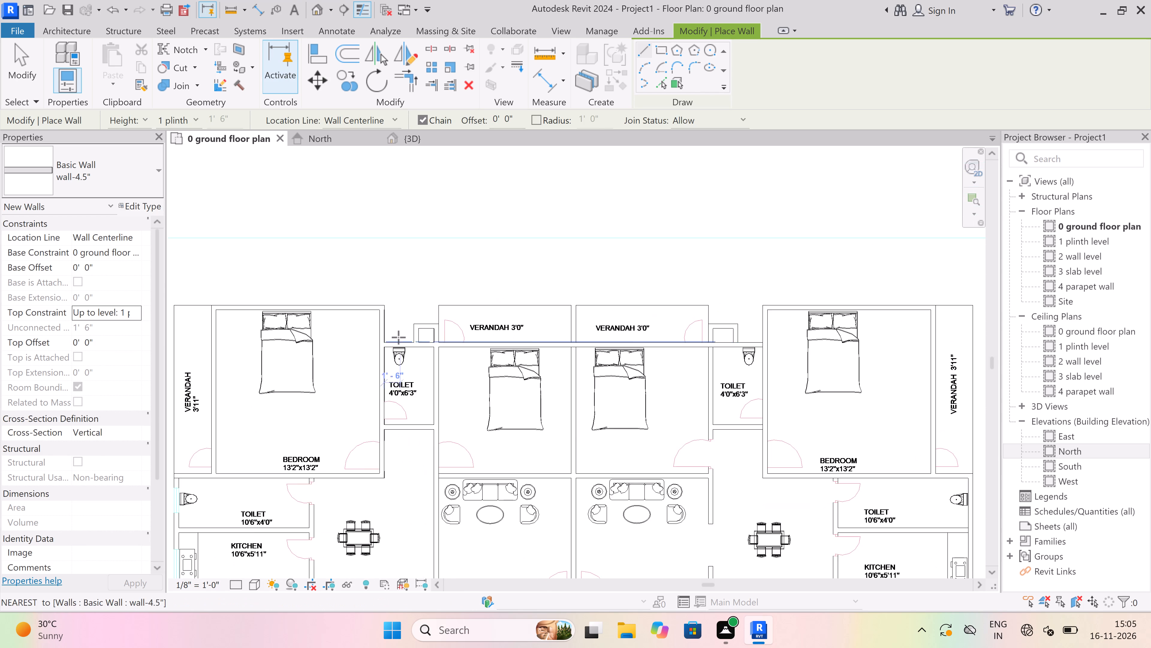
scroll(398, 337, "down", 1)
scroll(562, 338, "up", 3)
scroll(620, 335, "up", 3)
scroll(534, 356, "up", 3)
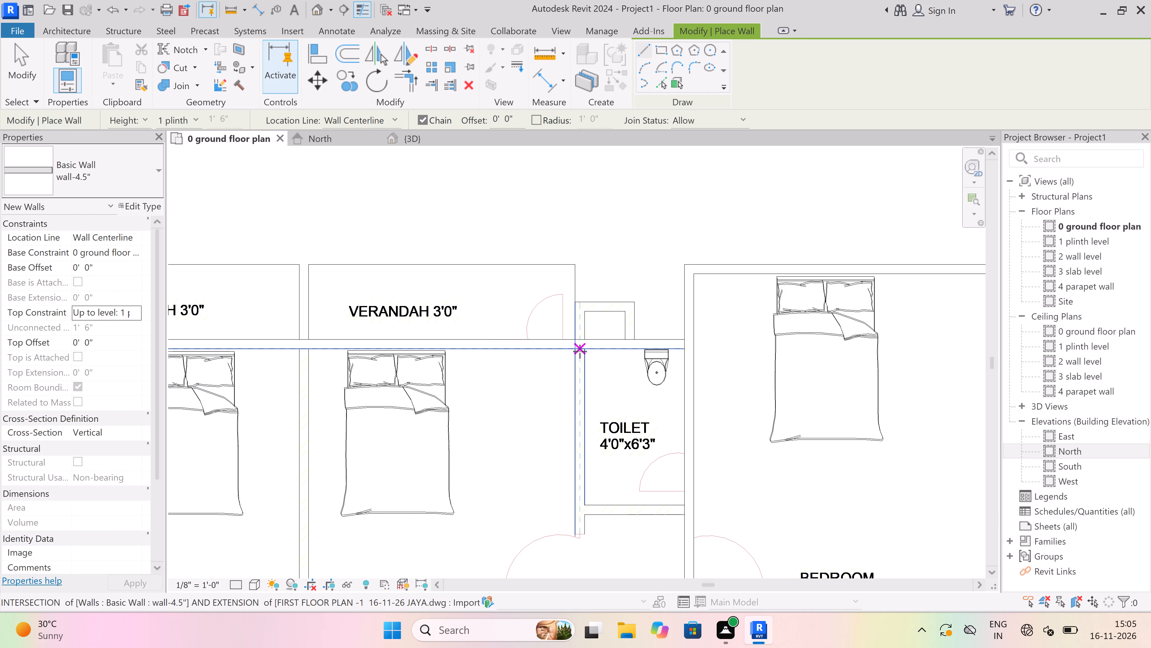
scroll(584, 508, "up", 2)
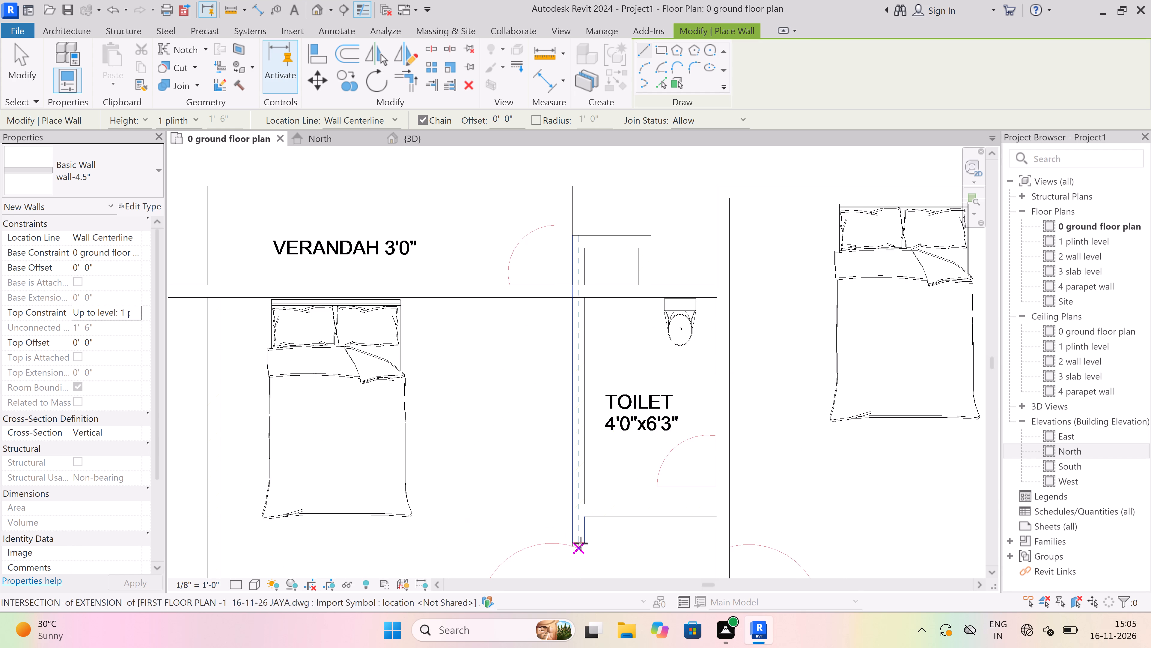
scroll(582, 388, "down", 7)
scroll(590, 466, "up", 3)
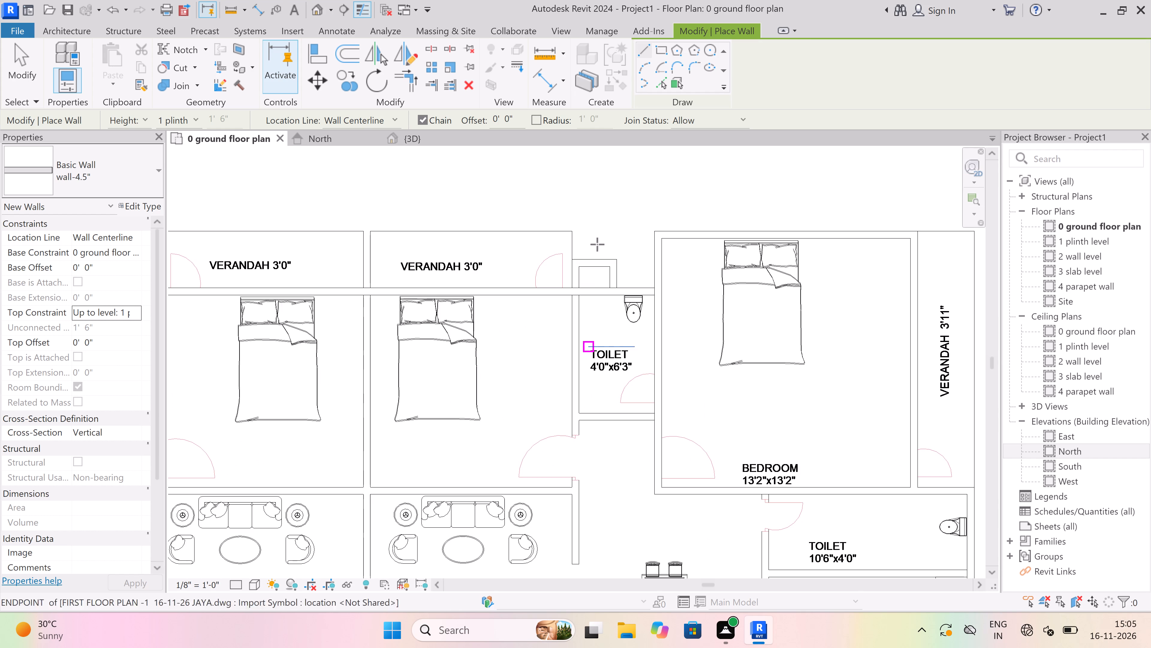
scroll(595, 230, "up", 3)
scroll(551, 325, "up", 3)
scroll(566, 299, "up", 3)
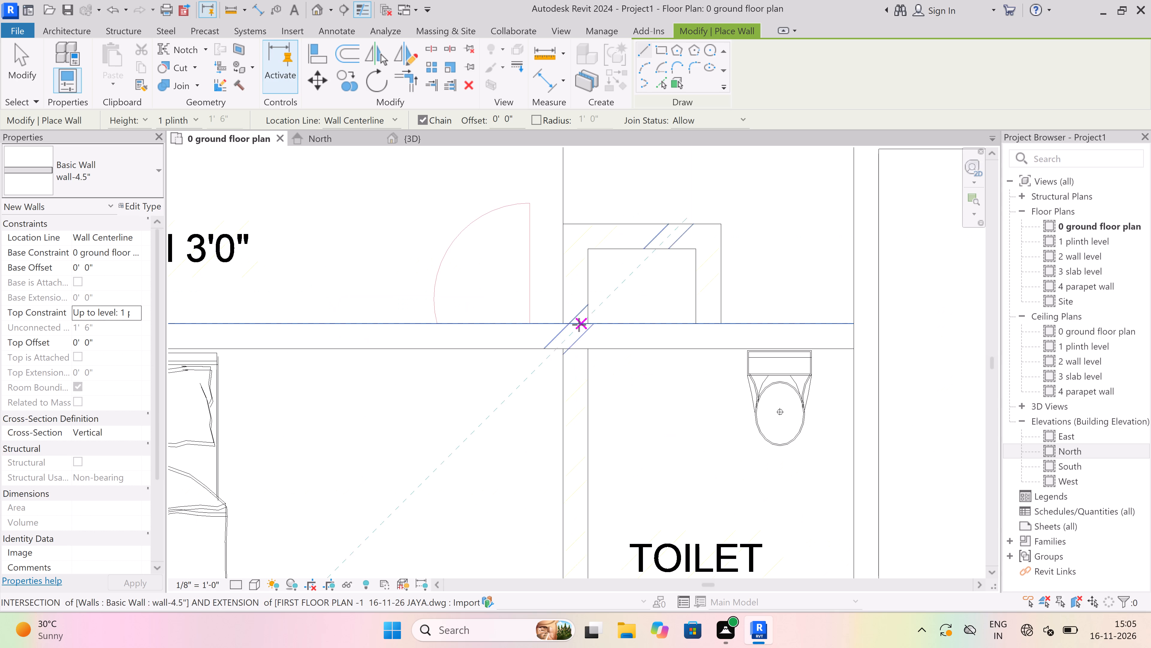
left_click(577, 325)
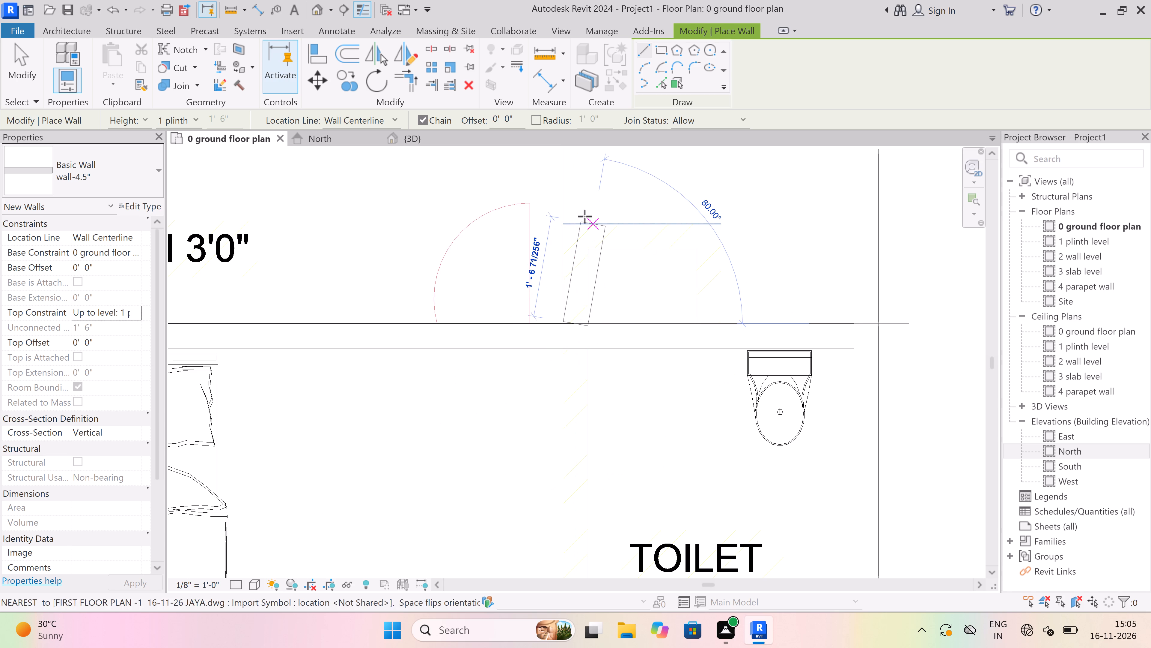
left_click(574, 224)
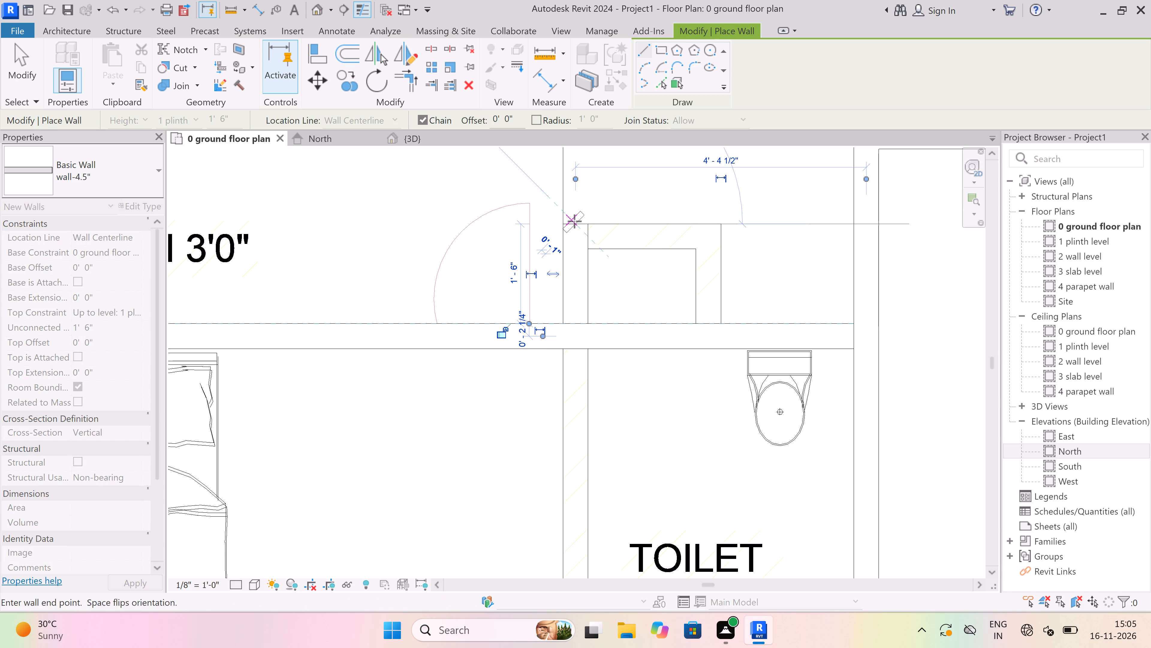
key("Escape")
Complete the duct with a 4.5" outer wall about 2' 0" long and an opposite side wall about 1' 1 1/2" long.
left_click(587, 234)
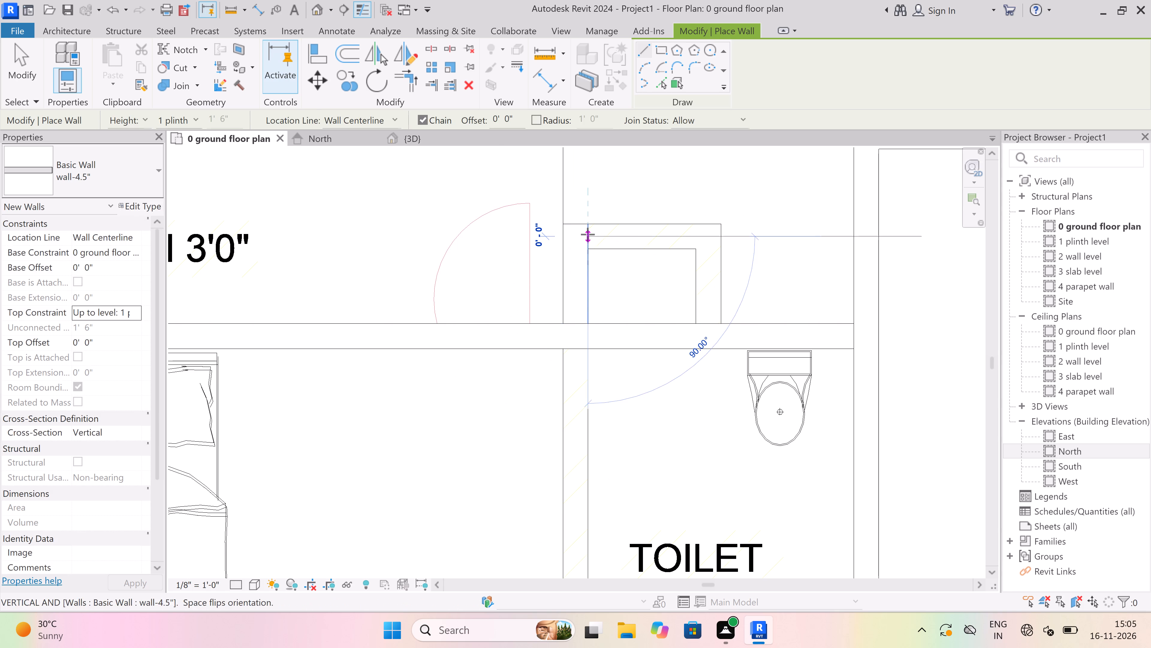
left_click(718, 237)
key("Escape")
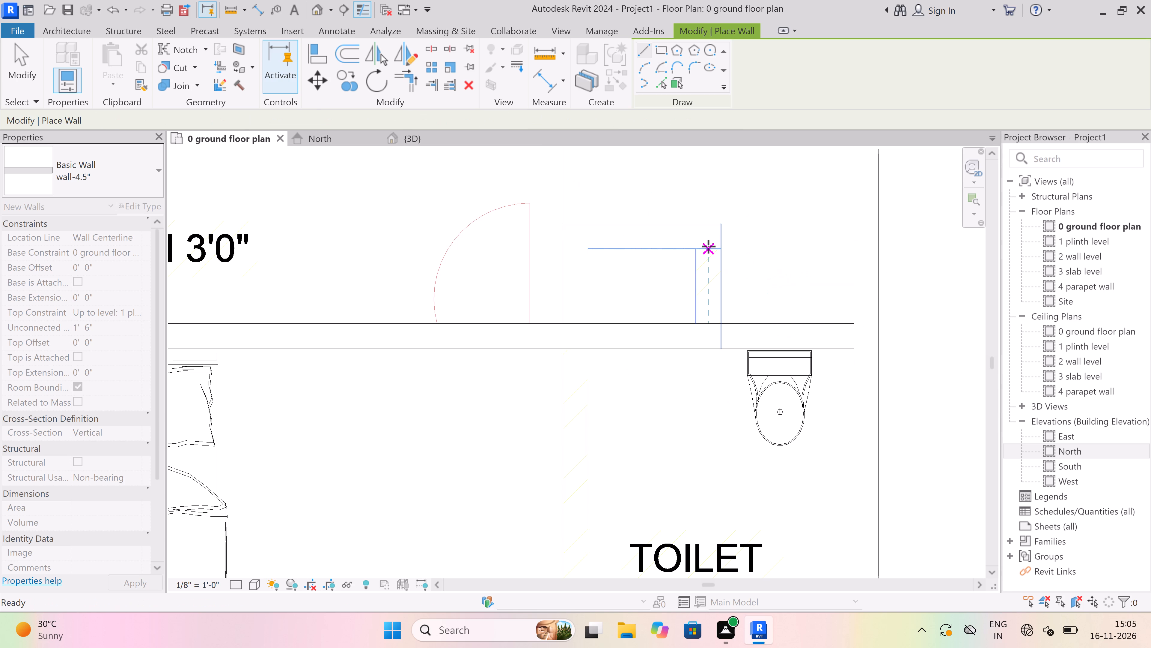
left_click_drag(708, 245, 708, 257)
left_click(711, 325)
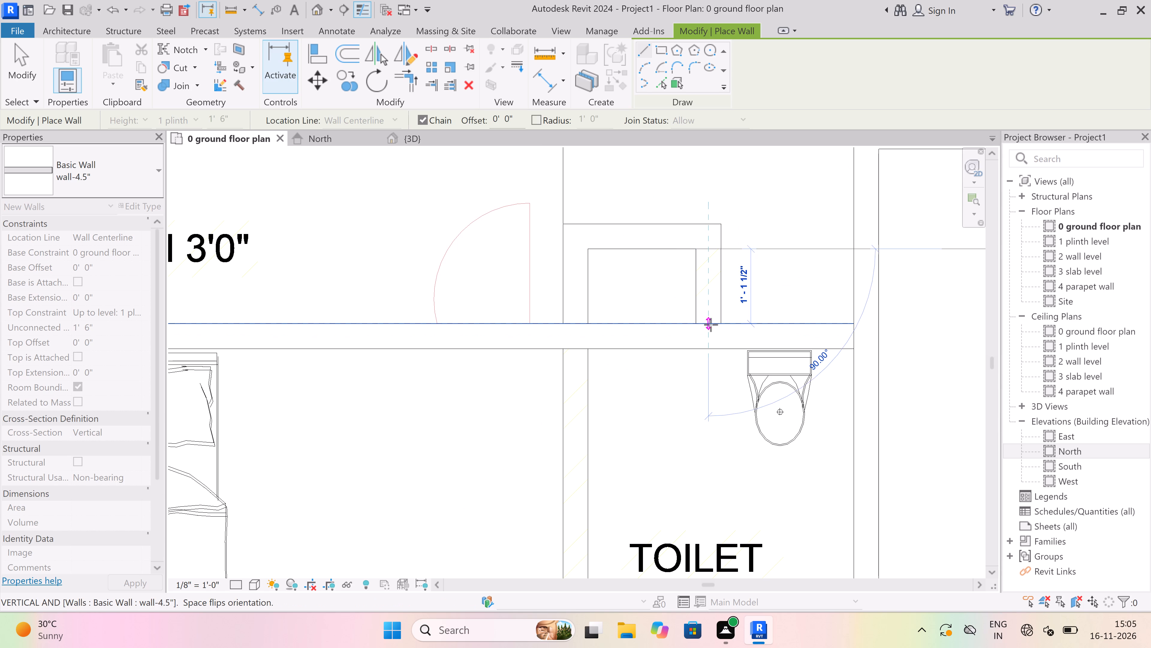
key("Escape")
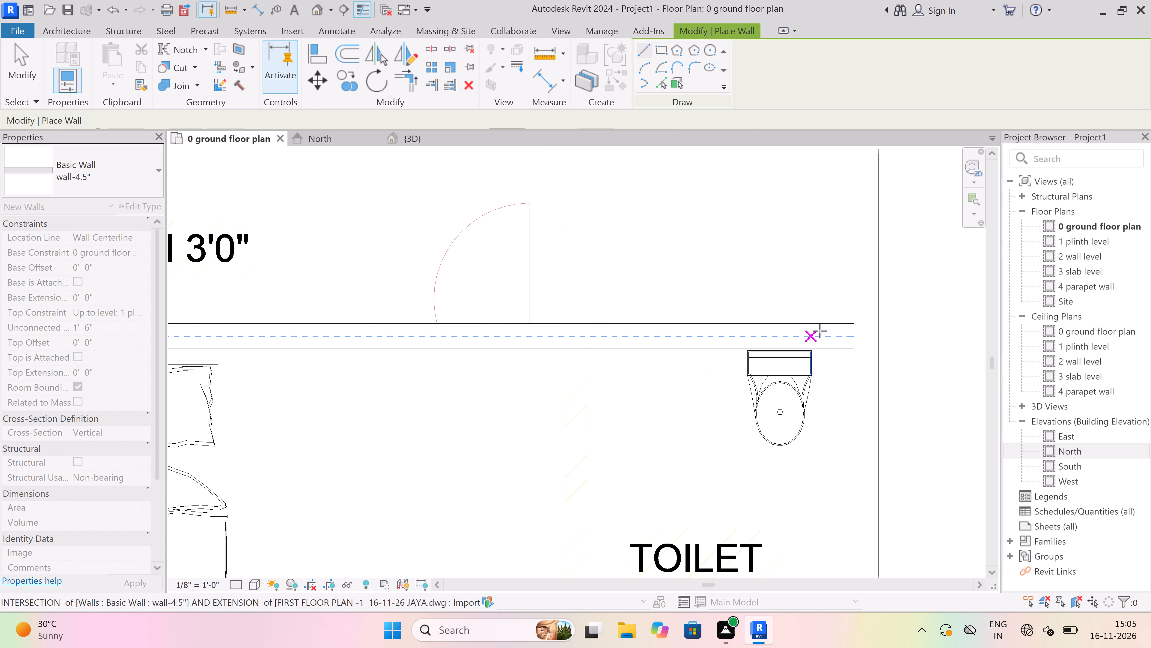
key("Escape")
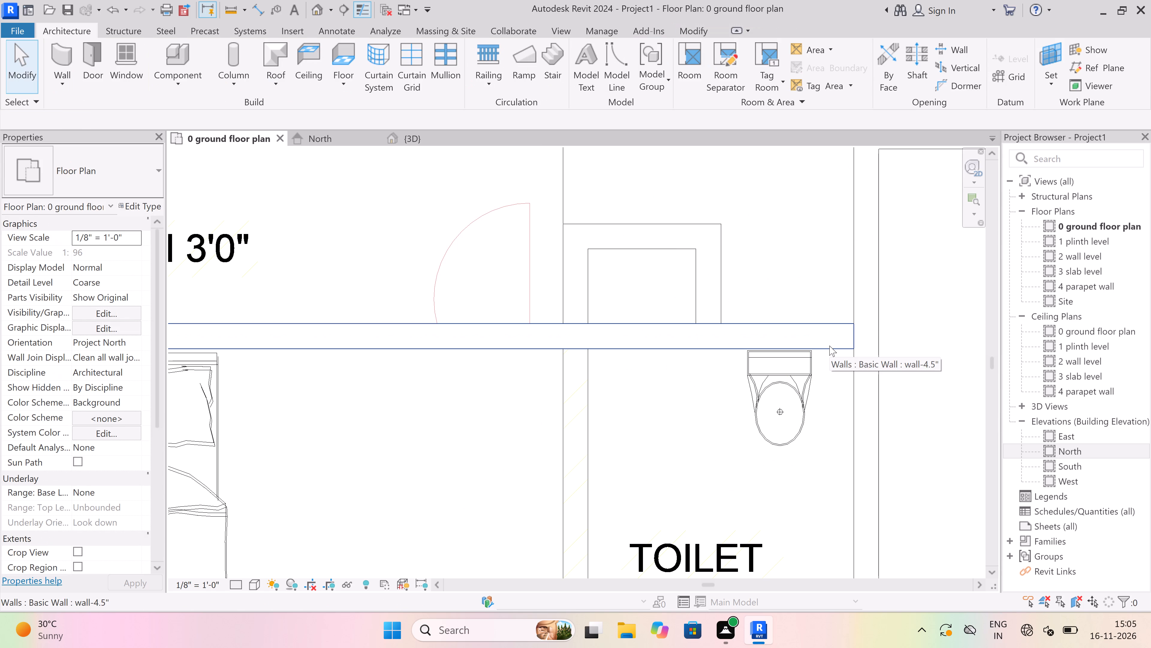
Draw a 4.5" wall up to 1 plinth level from the verandah wall along the right-hand TOILET 4'0"x6'3", continuing between LIVING 10'8"x9'9" and DINING.
scroll(562, 276, "down", 7)
scroll(680, 339, "up", 3)
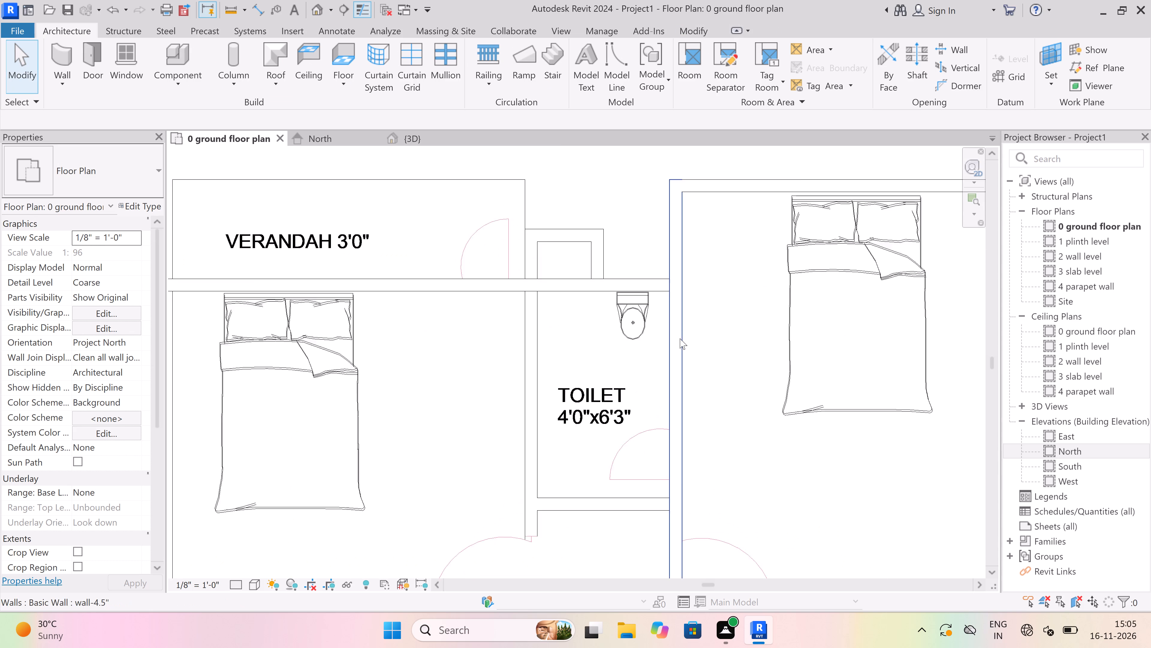
scroll(571, 425, "down", 4)
key("Escape")
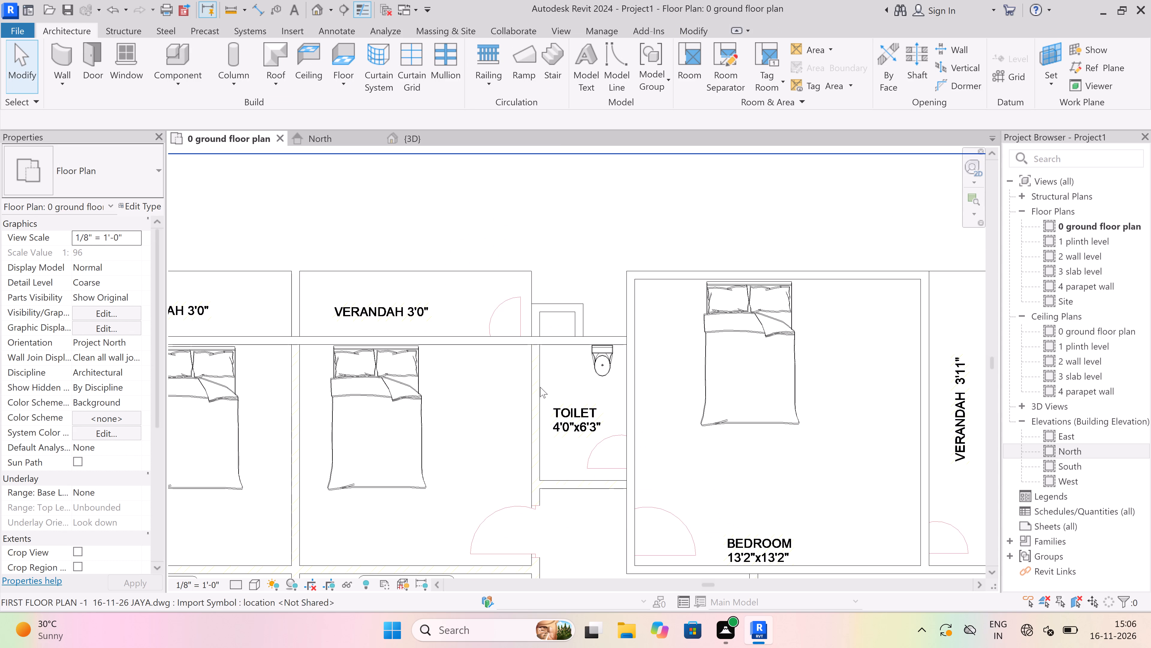
left_click(49, 77)
left_click(70, 114)
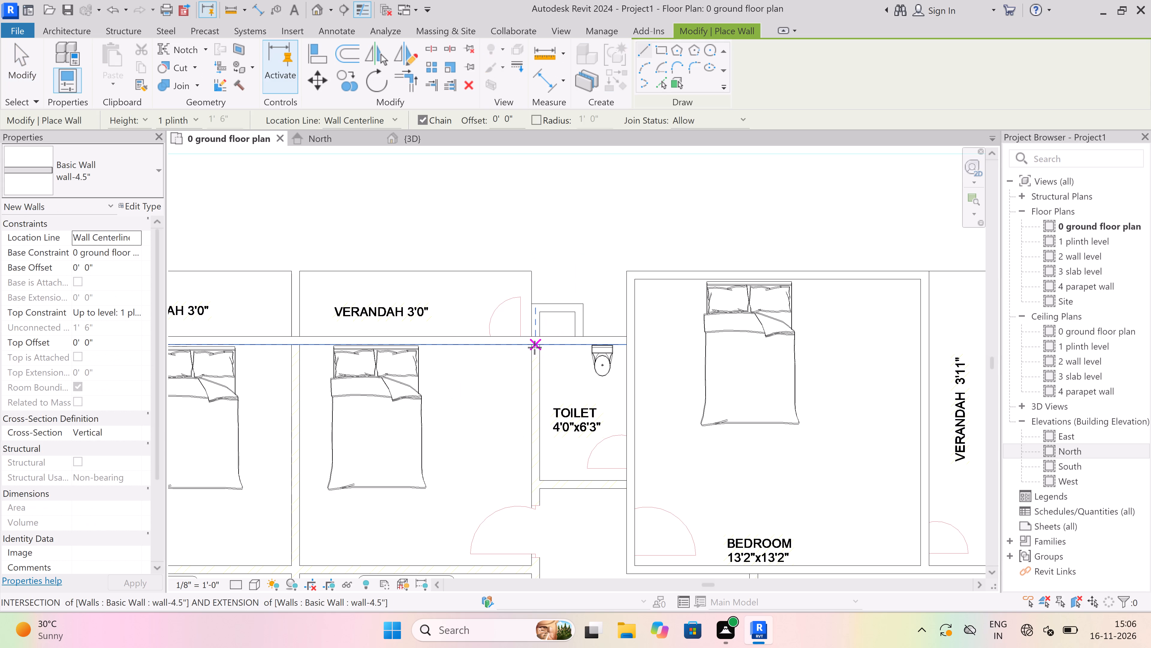
left_click_drag(534, 346, 536, 351)
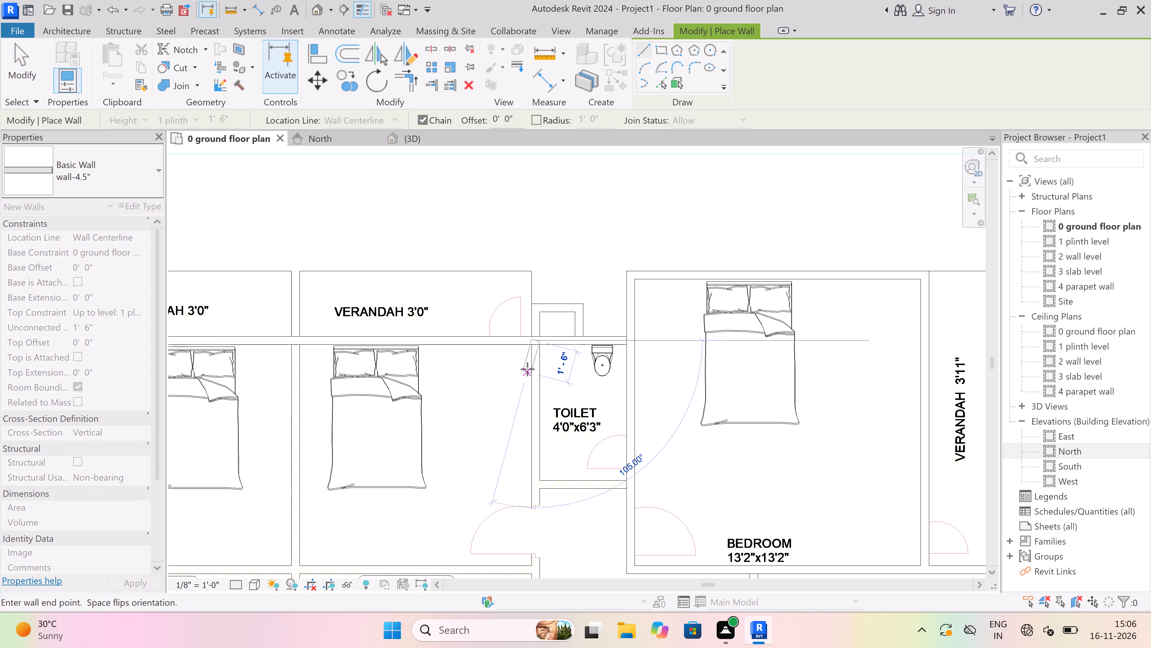
scroll(528, 368, "up", 3)
key("Escape")
scroll(551, 313, "up", 3)
scroll(522, 334, "up", 3)
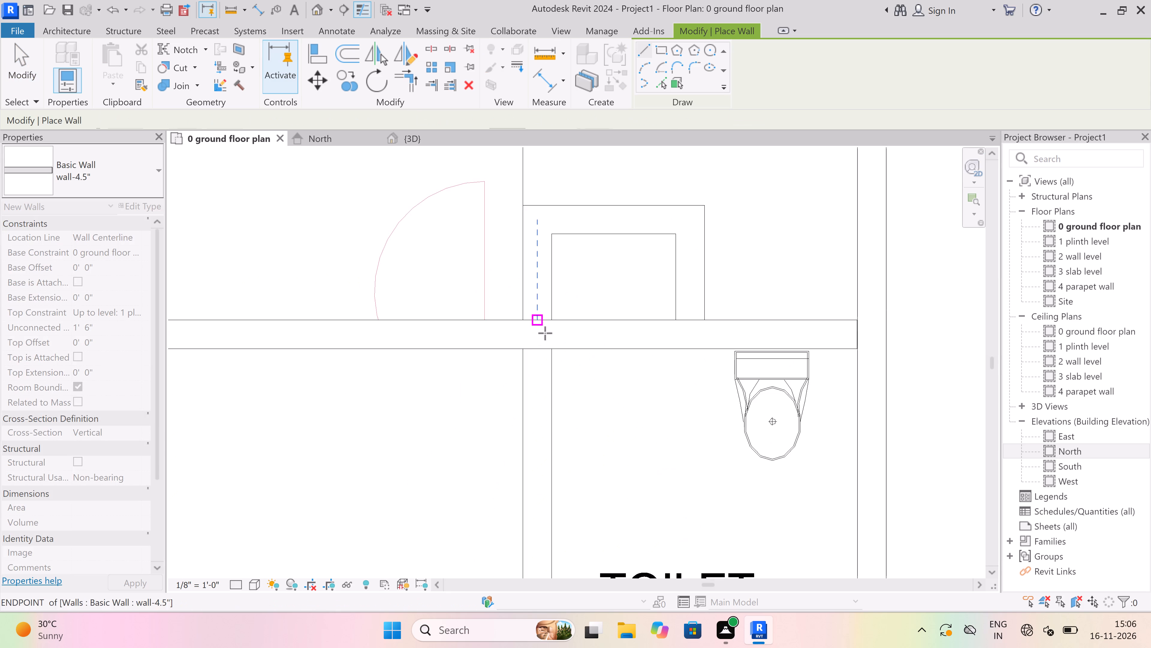
scroll(545, 334, "up", 4)
left_click(527, 354)
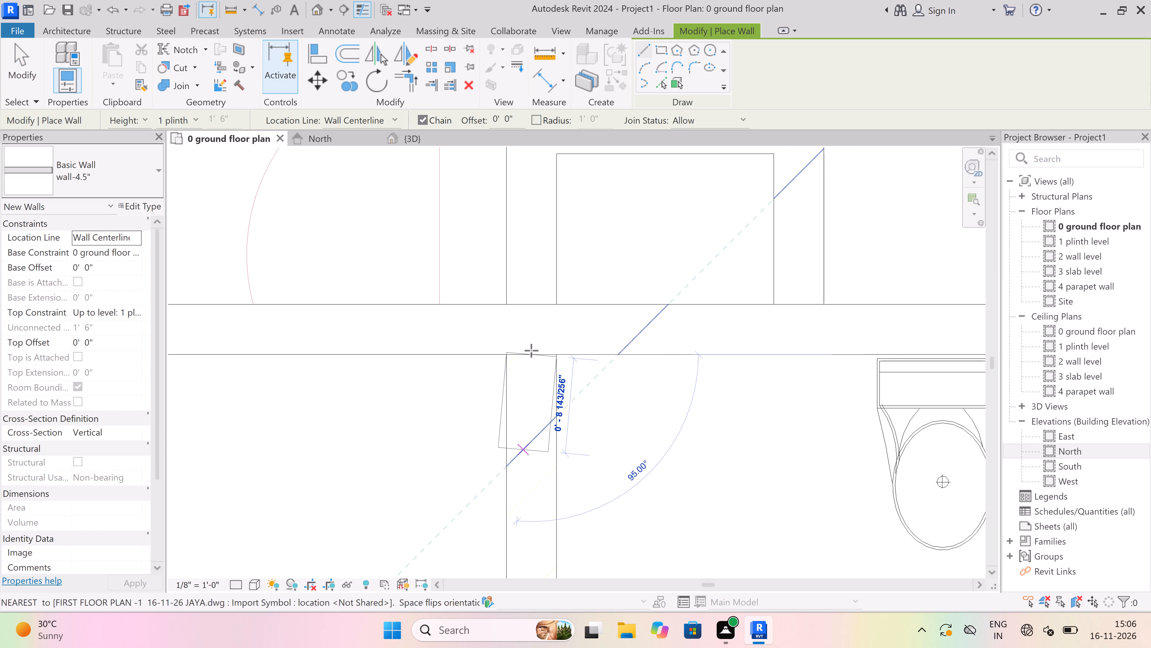
scroll(531, 339, "down", 19)
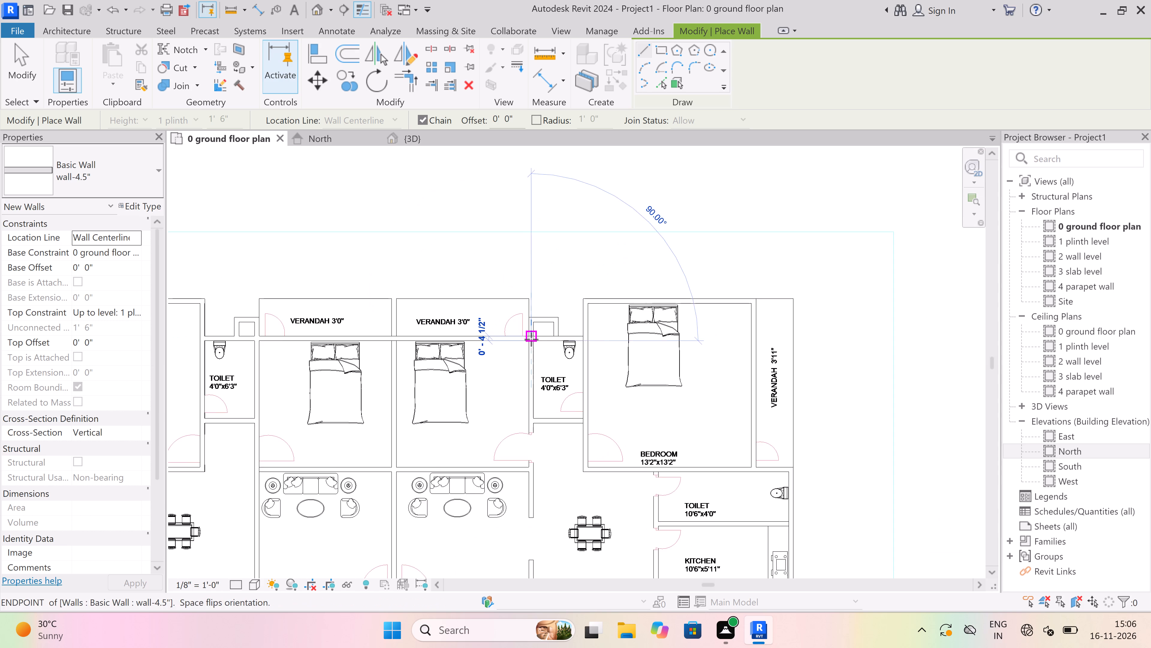
scroll(528, 549, "up", 11)
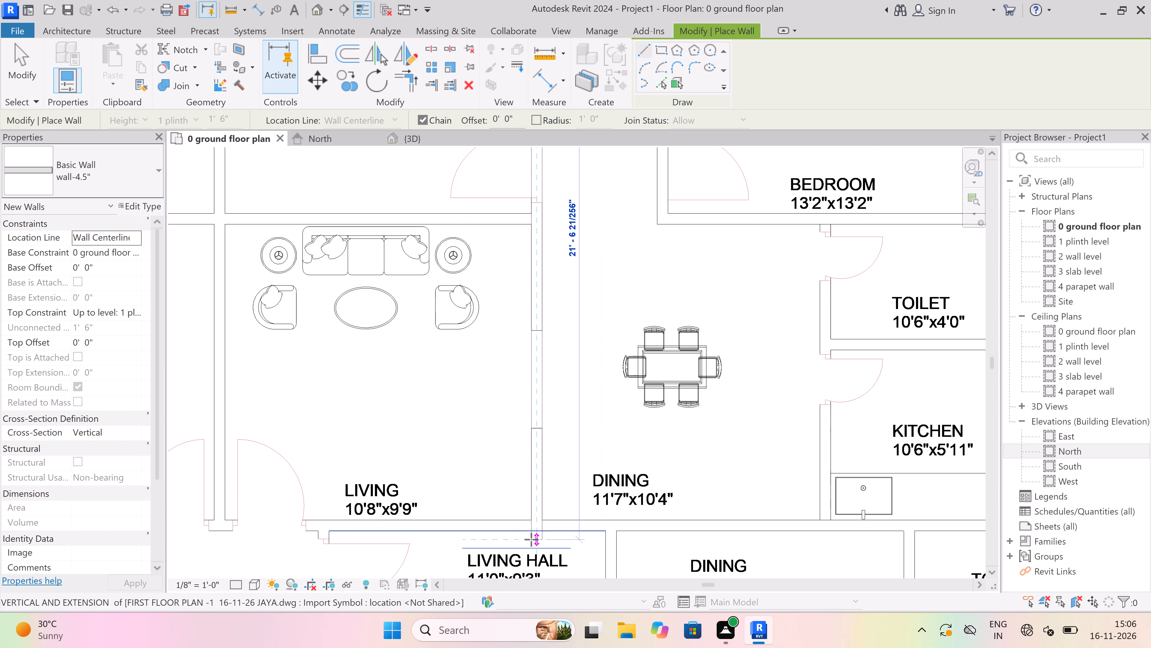
scroll(531, 539, "up", 6)
scroll(539, 508, "up", 5)
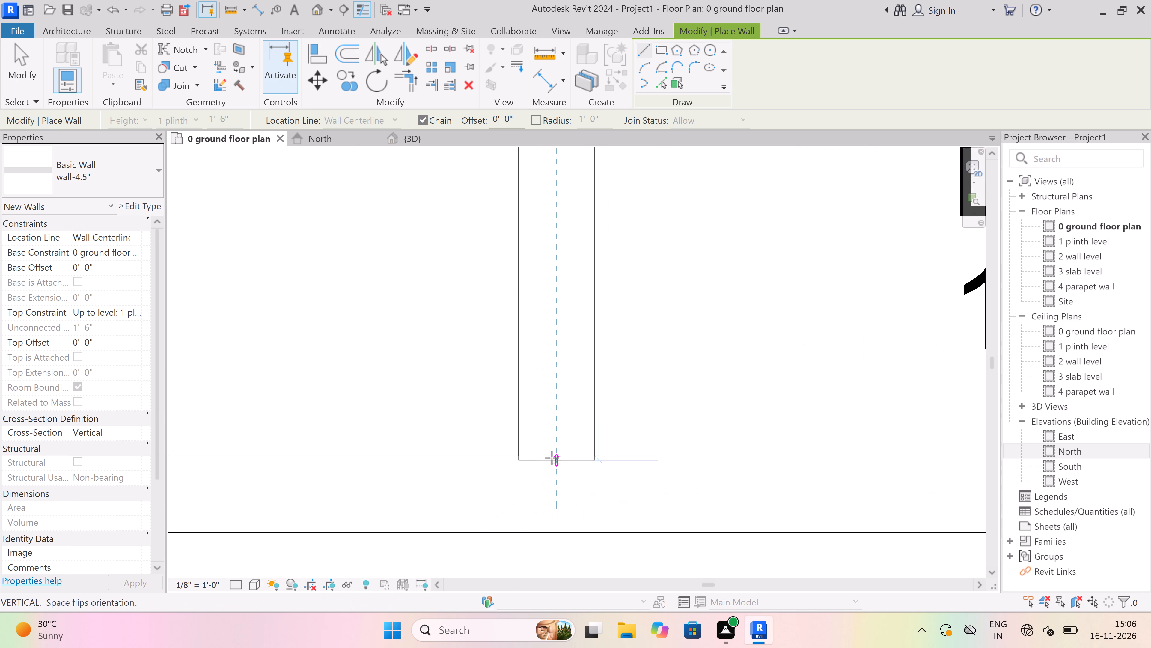
scroll(554, 454, "up", 4)
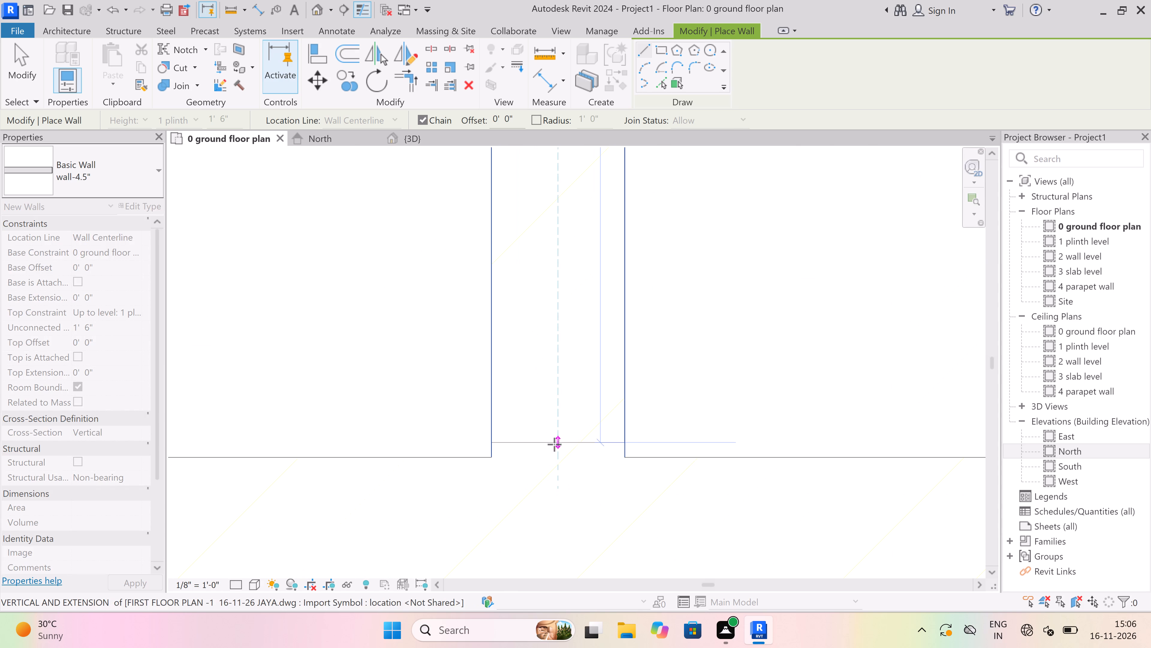
left_click(554, 456)
scroll(480, 479, "down", 4)
key("Escape")
Draw the 4.5" lower wall of the plan's right-hand TOILET 4'0"x6'3", spanning the toilet's width.
scroll(480, 476, "down", 20)
scroll(480, 476, "down", 2)
scroll(489, 354, "up", 3)
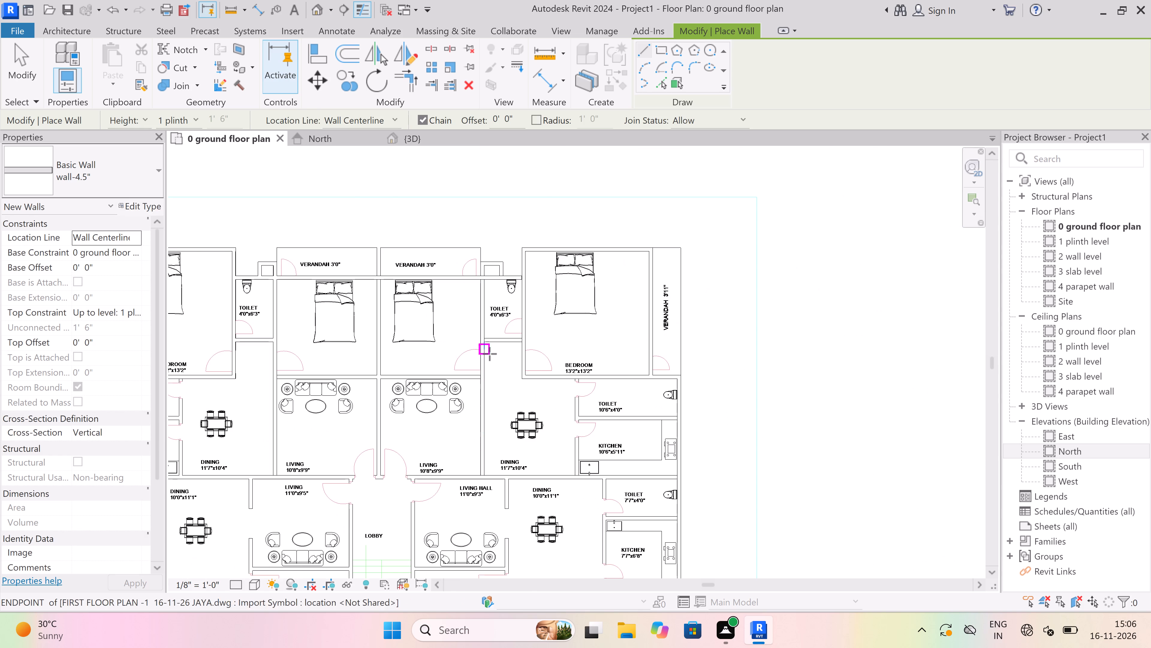
scroll(489, 354, "up", 4)
scroll(515, 307, "up", 2)
scroll(460, 324, "up", 4)
left_click_drag(456, 337, 463, 337)
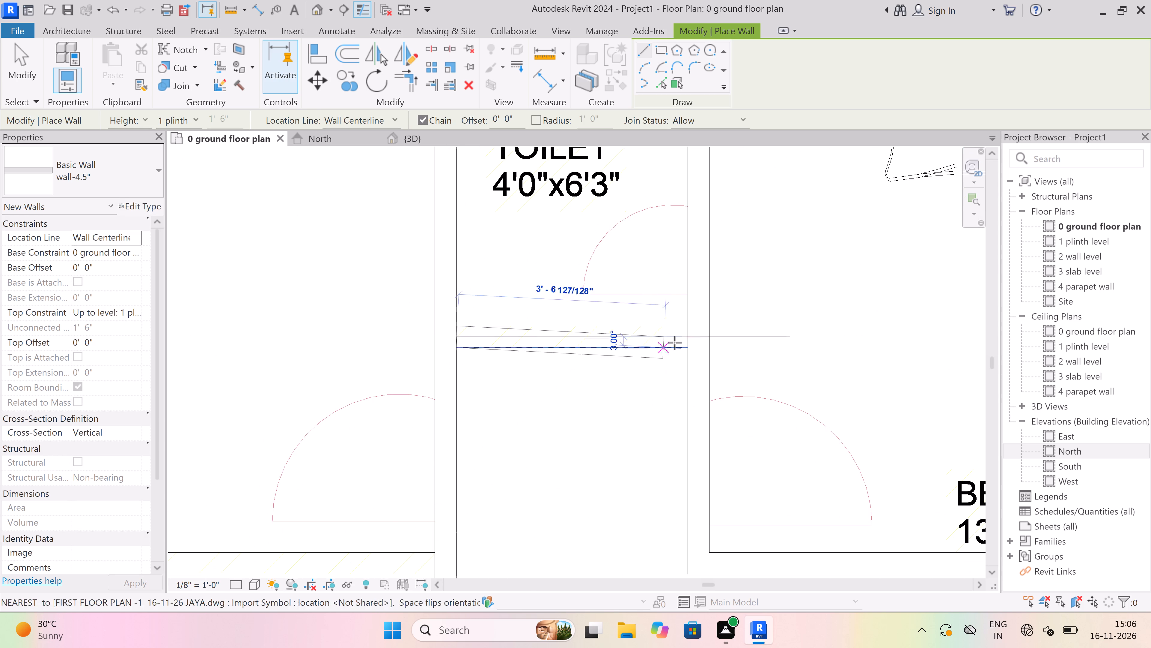
left_click(688, 337)
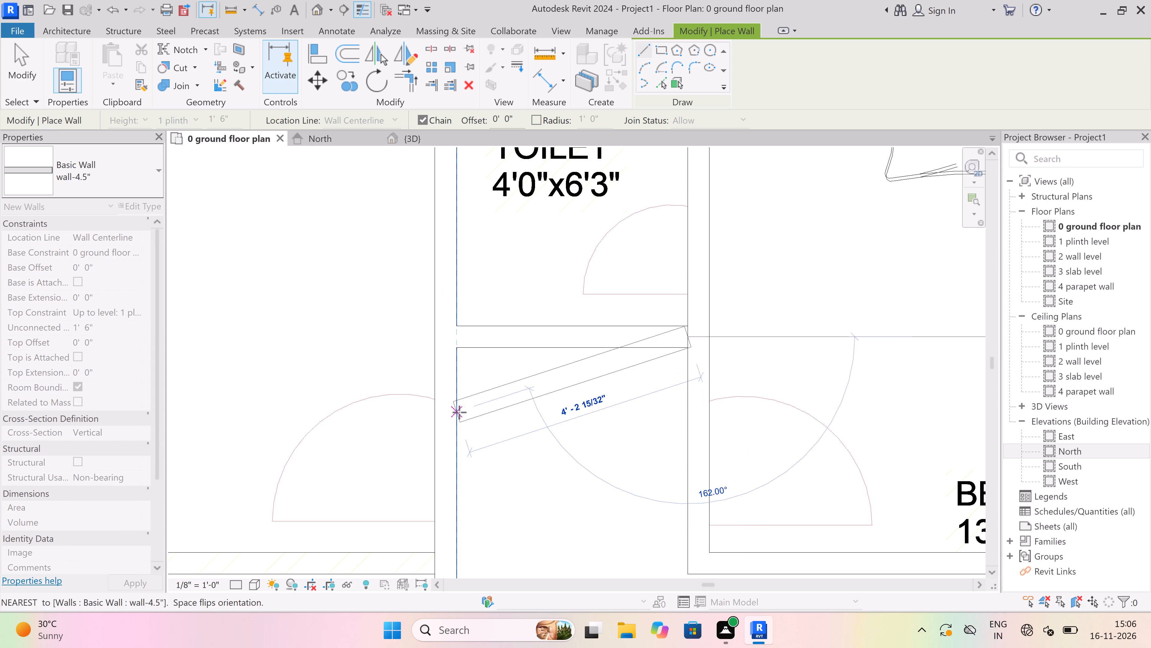
key("Escape")
Draw the 4.5" wall separating the right-hand DINING 11'7"x10'4" from TOILET 10'6"x4'0" and KITCHEN 10'6"x5'11", starting at the bedroom's lower wall.
scroll(473, 372, "down", 4)
scroll(556, 337, "down", 11)
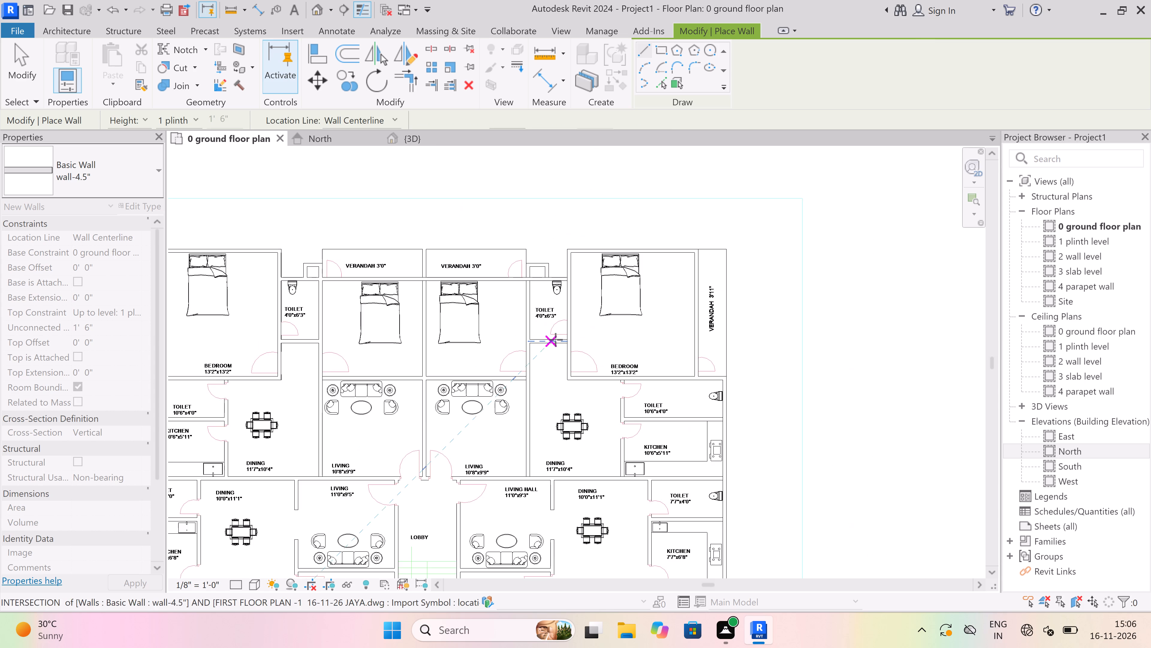
scroll(555, 340, "down", 2)
scroll(667, 342, "up", 4)
scroll(541, 392, "up", 6)
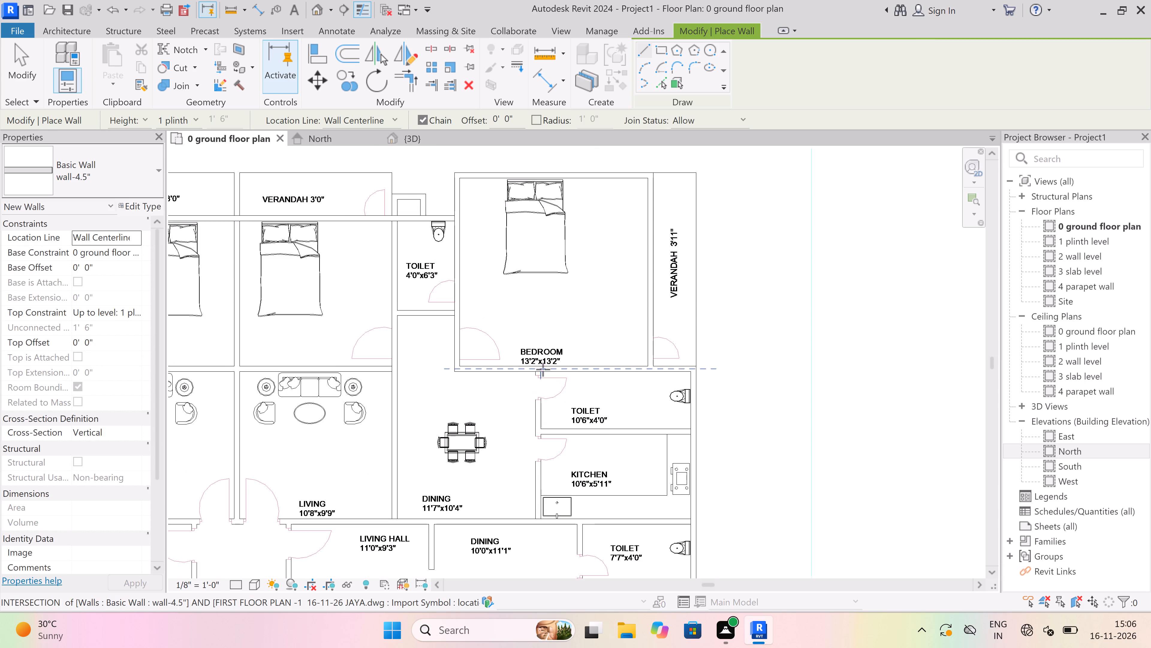
scroll(543, 370, "up", 5)
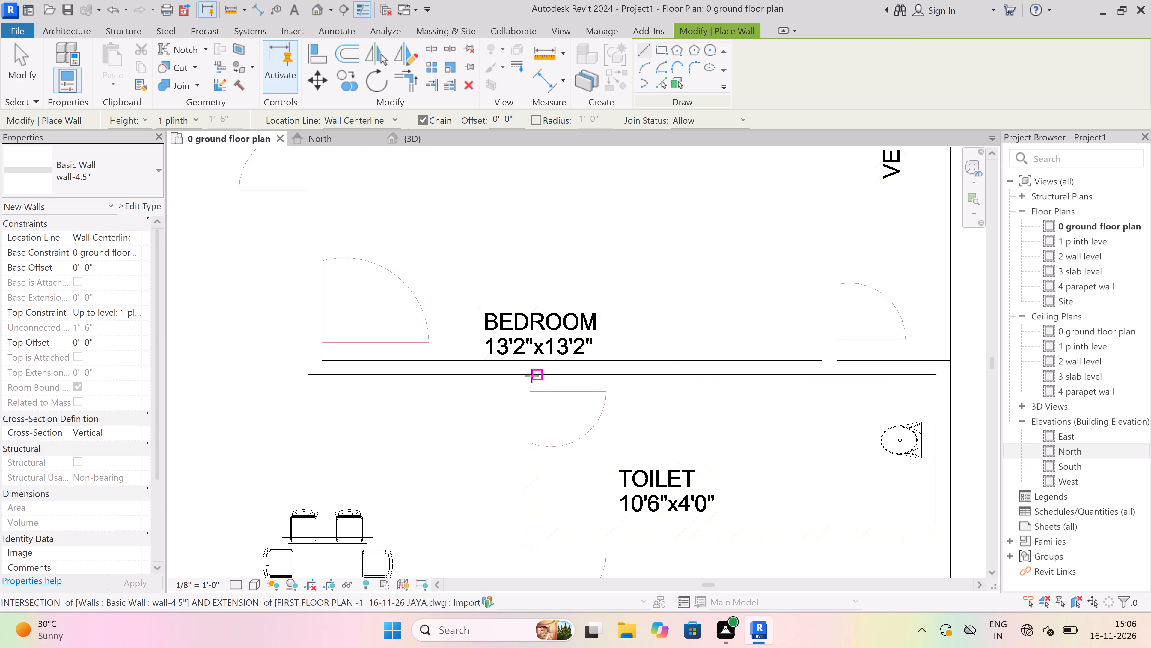
scroll(531, 376, "up", 7)
left_click(527, 368)
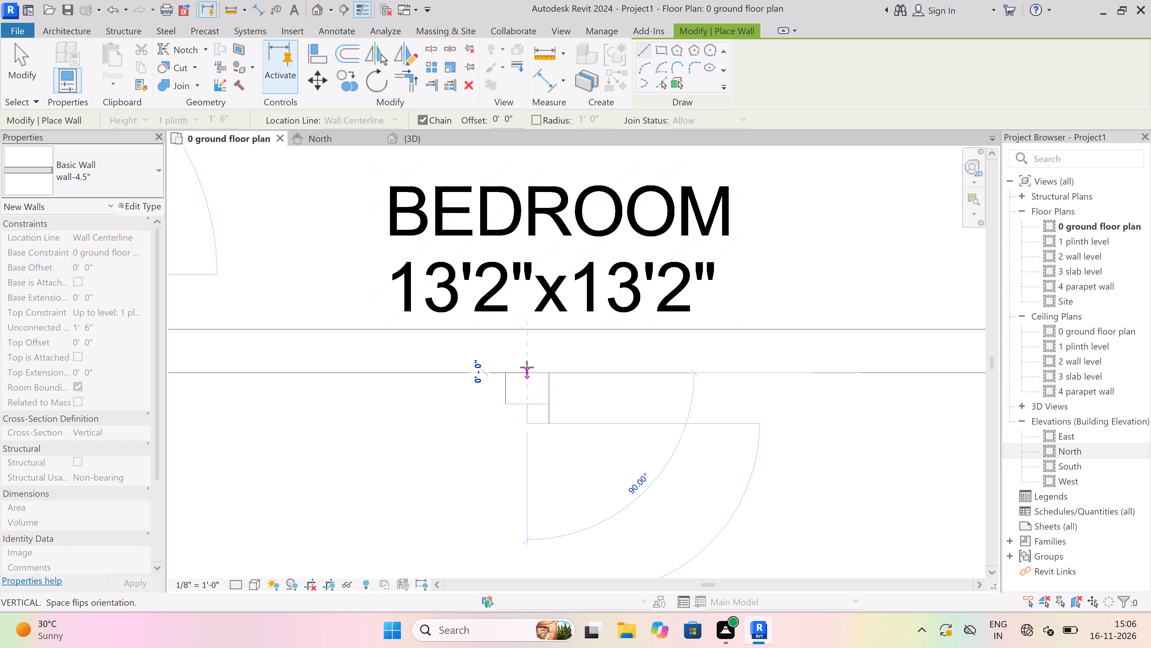
scroll(527, 367, "down", 19)
scroll(531, 364, "up", 1)
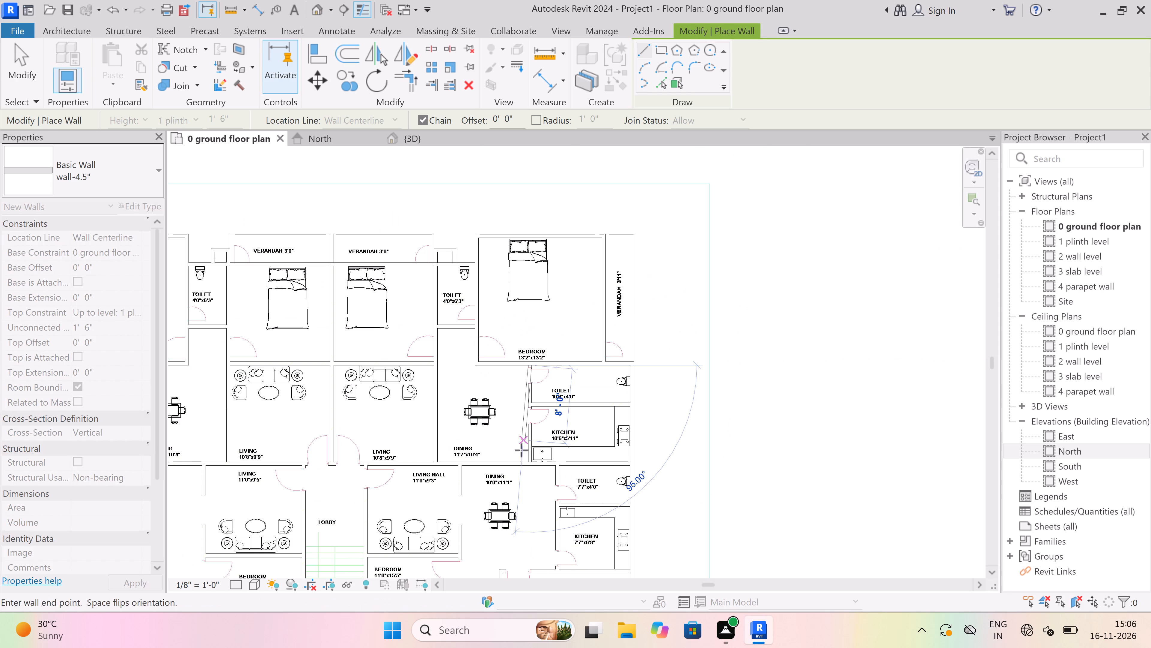
scroll(525, 465, "up", 18)
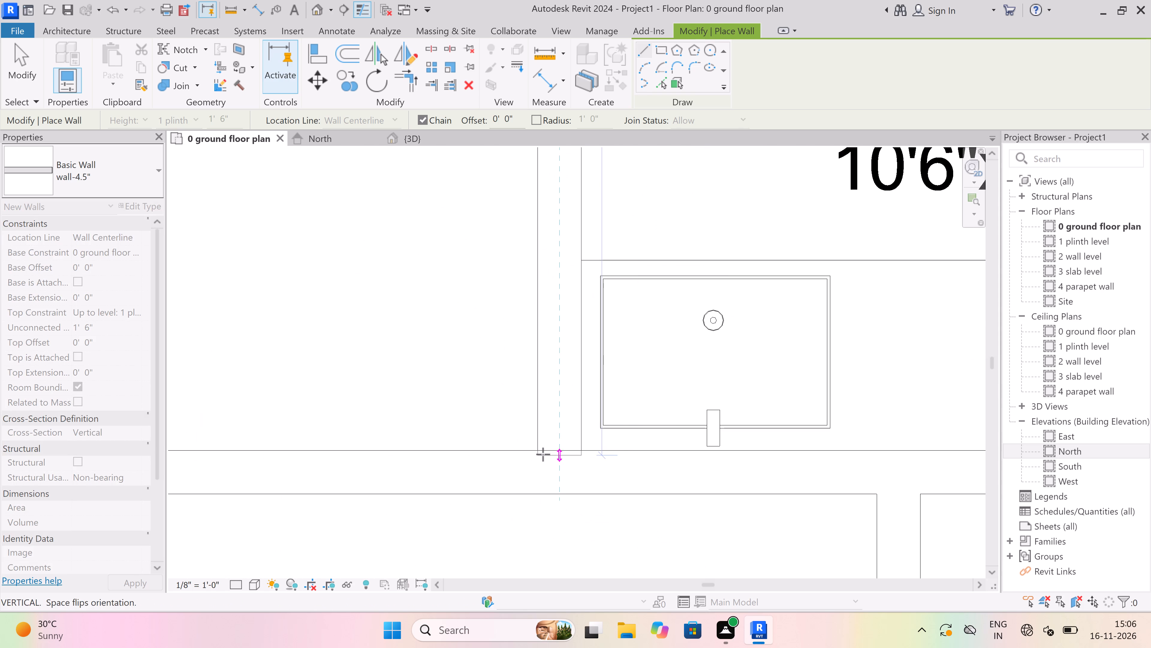
scroll(561, 448, "up", 3)
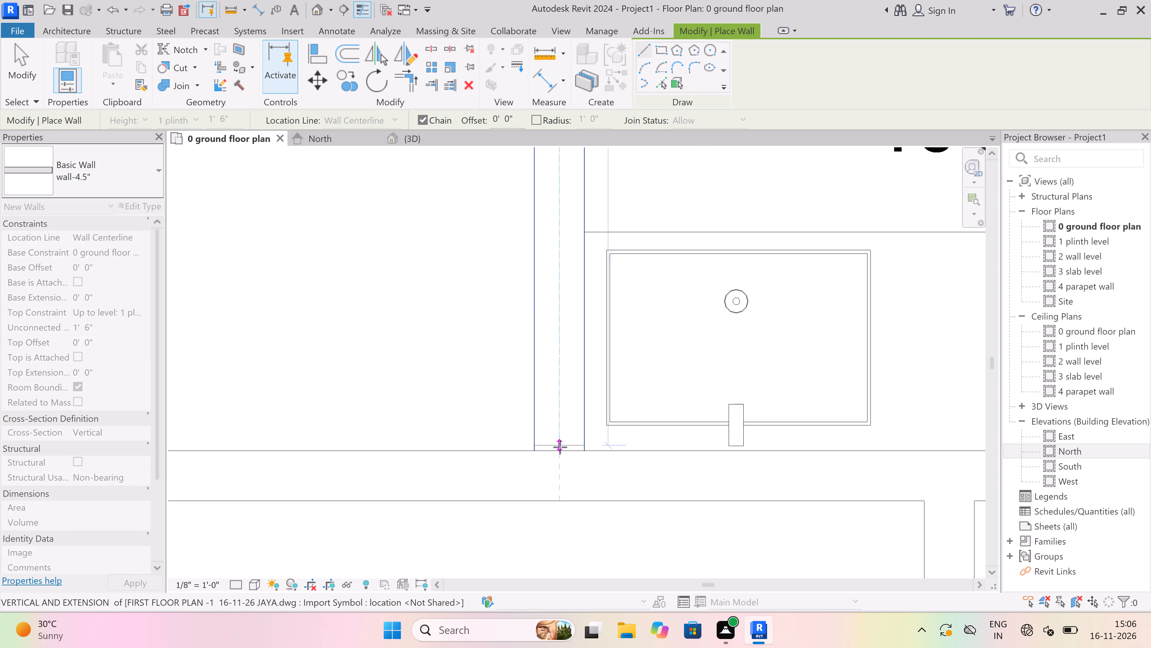
scroll(560, 447, "up", 8)
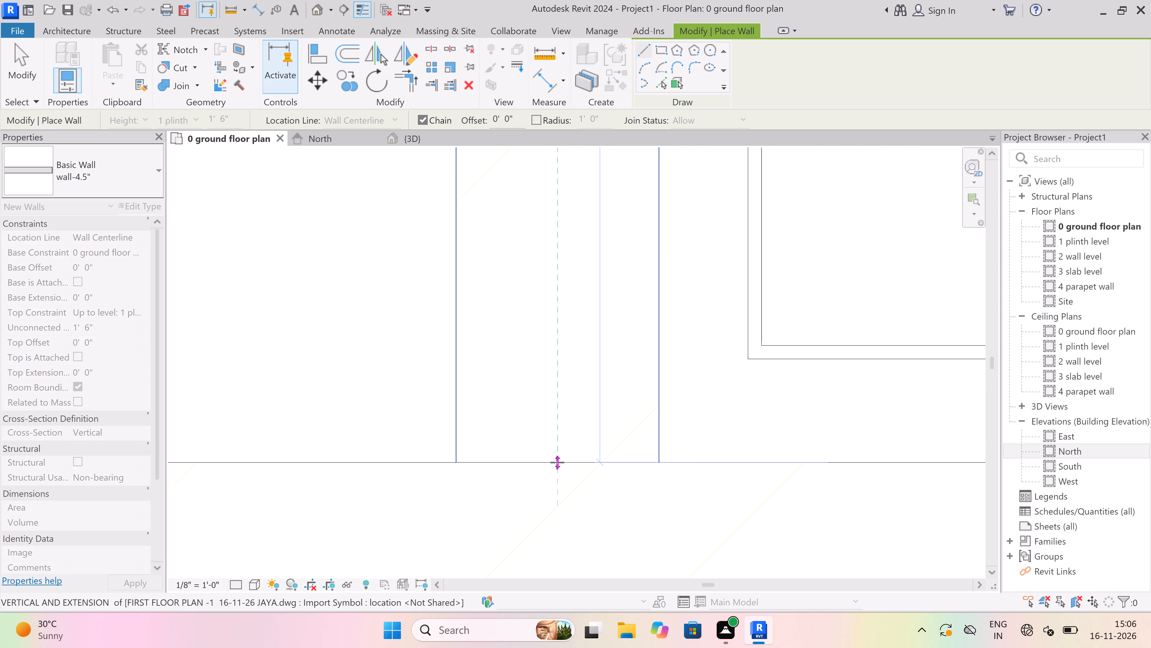
left_click(557, 462)
key("Escape")
Draw the 4.5" partition between the right-hand TOILET 10'6"x4'0" and KITCHEN 10'6"x5'11", from the outer wall to the dining-side wall.
scroll(465, 473, "down", 4)
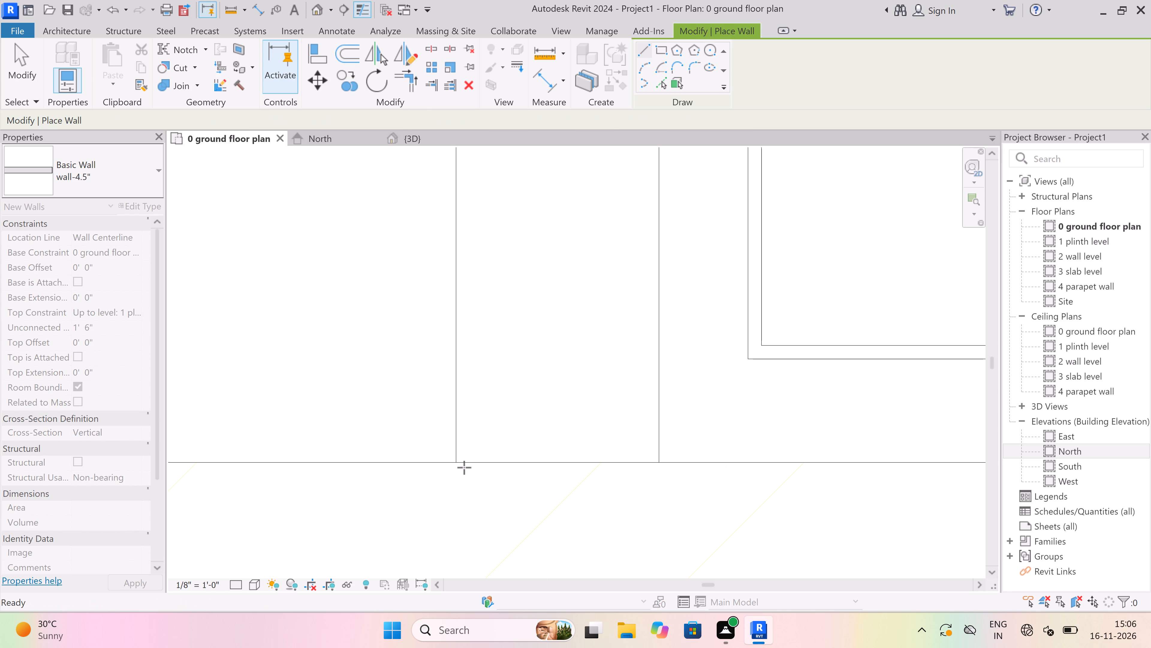
scroll(464, 467, "down", 20)
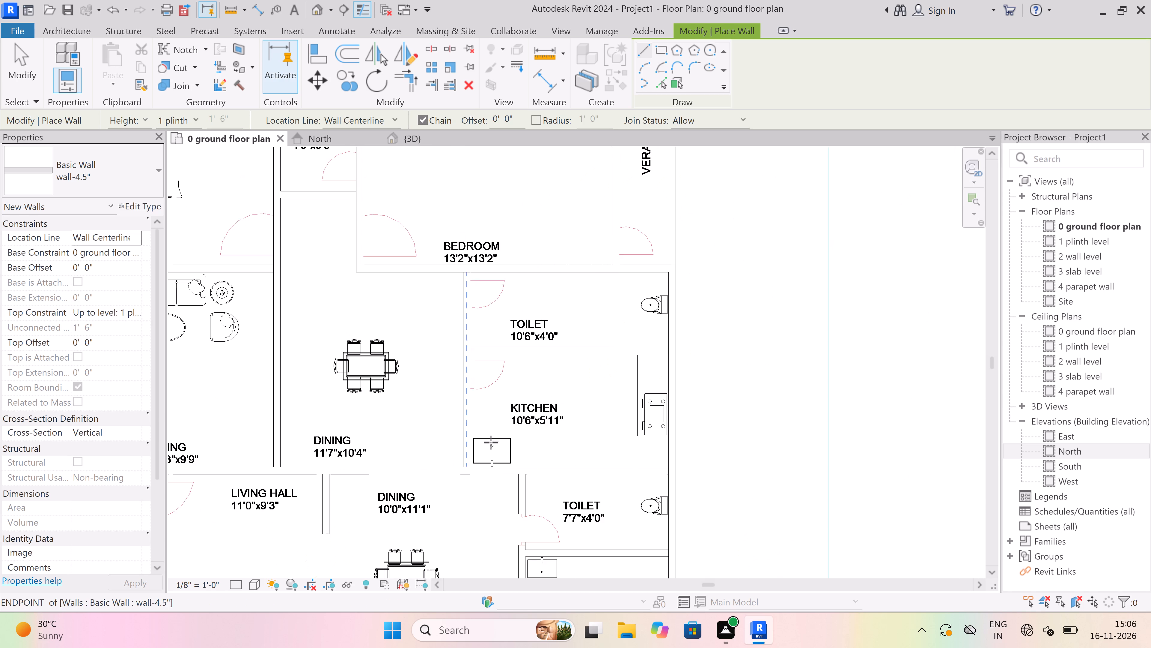
scroll(657, 362, "up", 3)
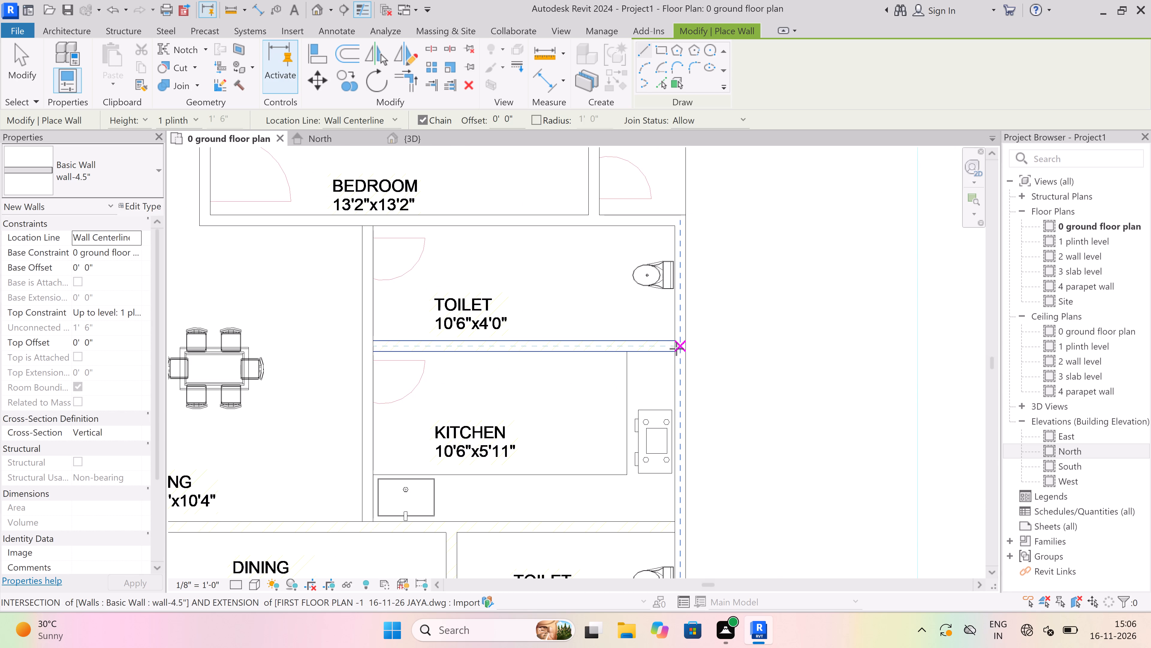
scroll(676, 349, "up", 8)
left_click(673, 344)
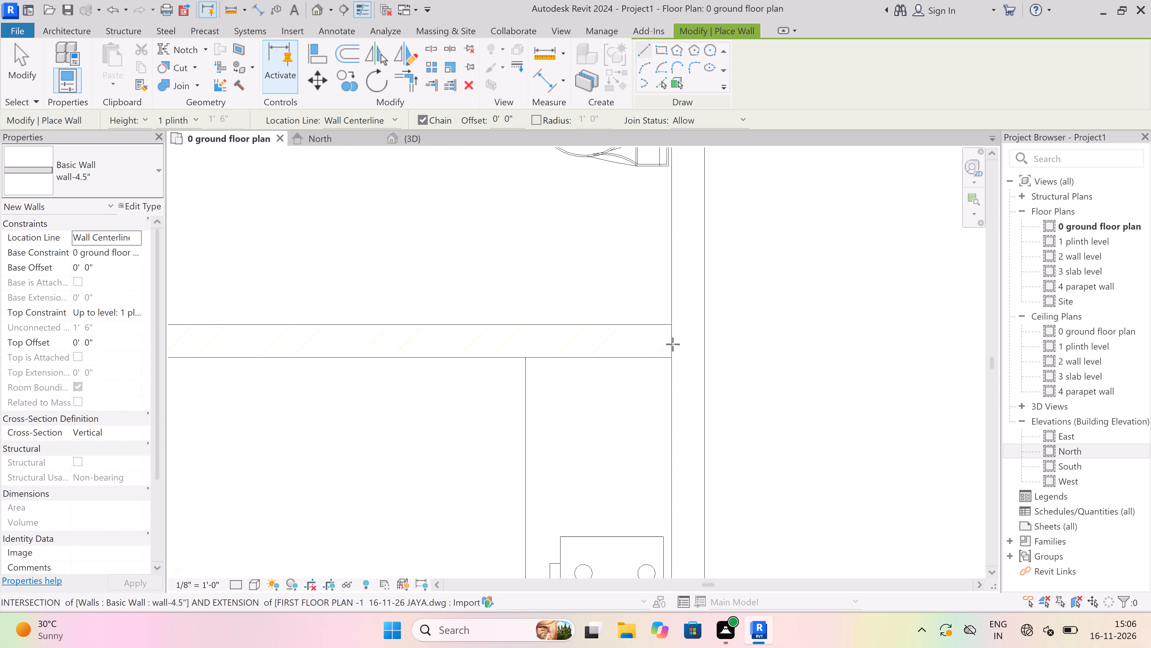
scroll(673, 344, "down", 8)
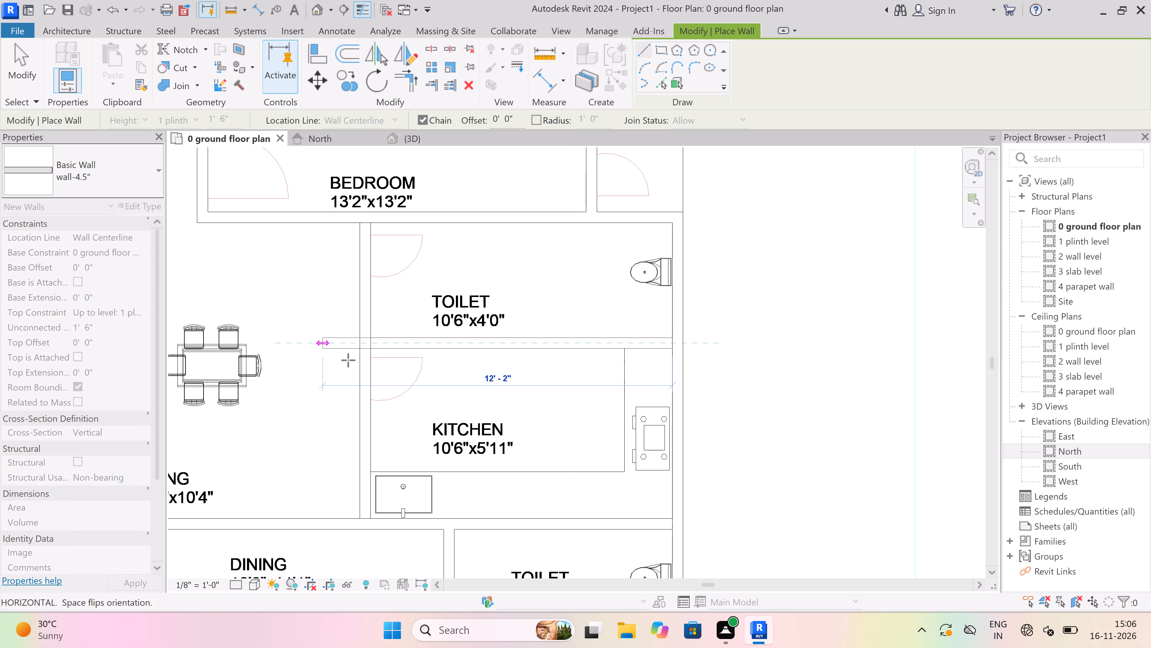
scroll(368, 345, "up", 11)
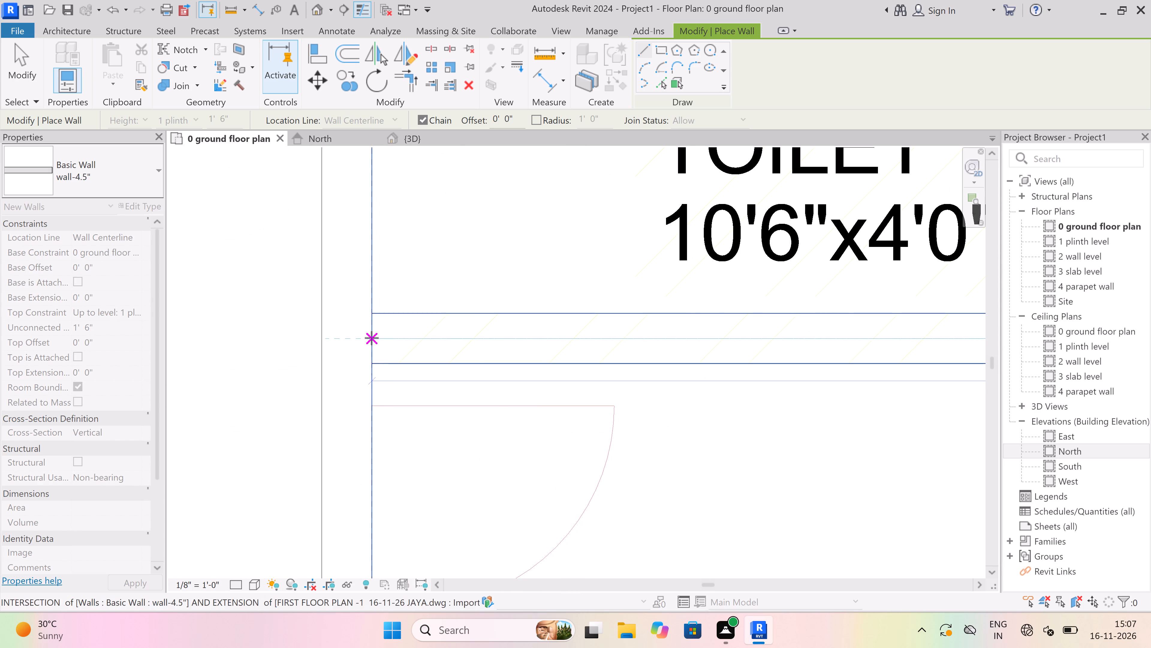
left_click(371, 338)
key("Escape")
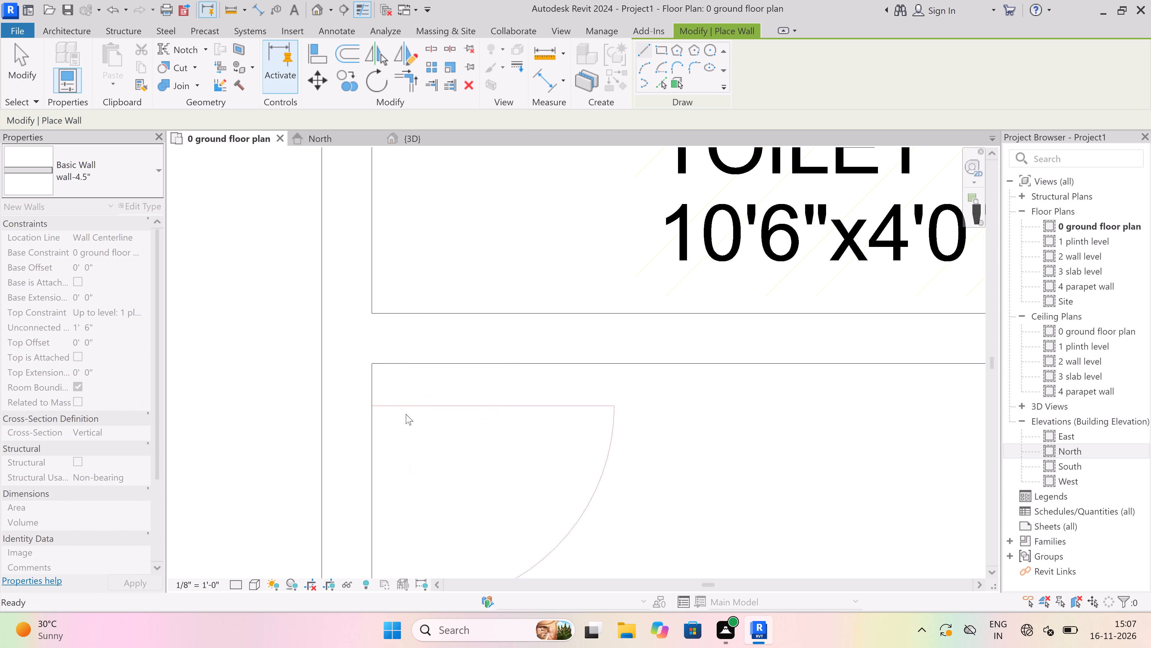
scroll(406, 414, "down", 13)
scroll(645, 341, "down", 4)
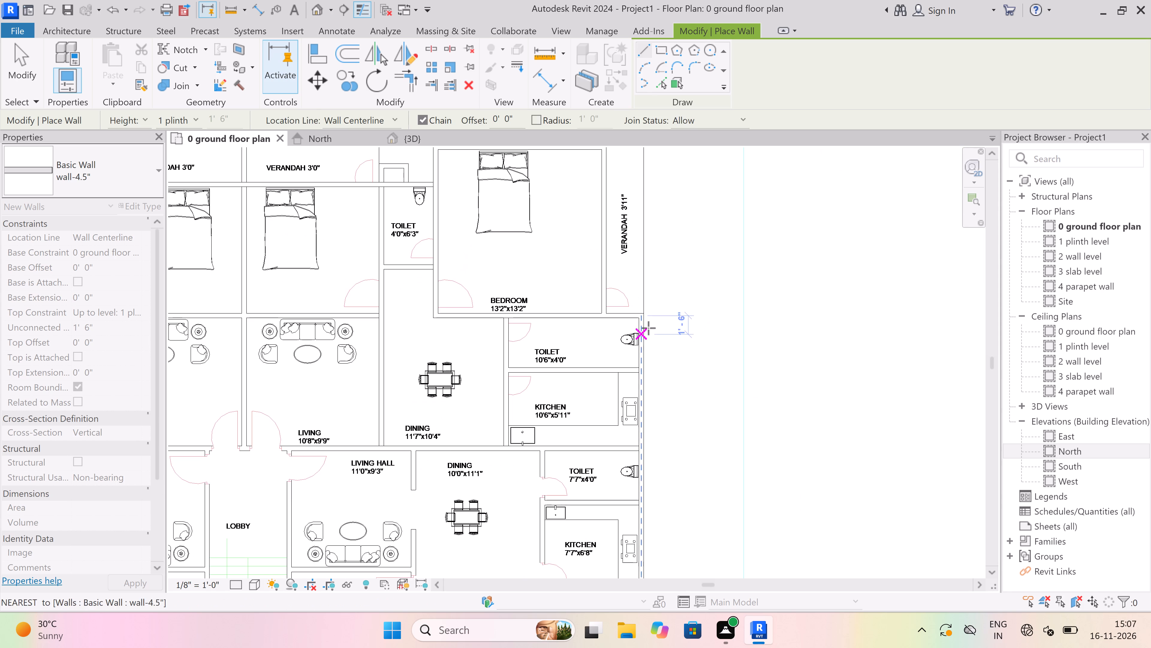
key("Escape")
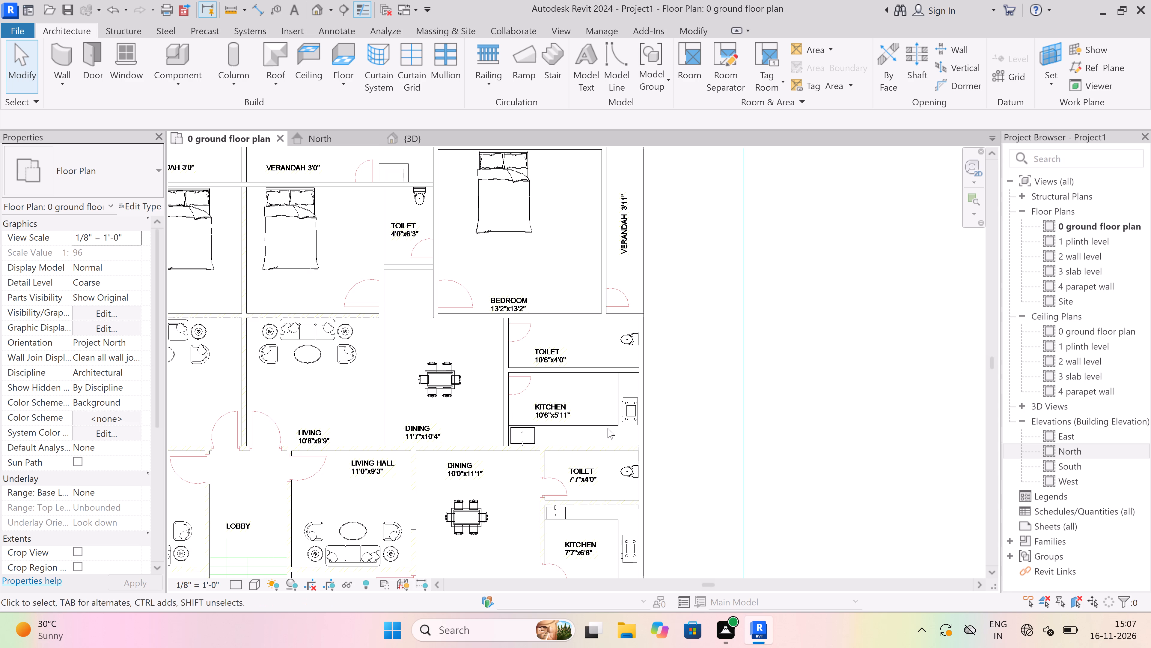
Examine the 0 ground floor plan across both mirrored halves to find the walls still to draw.
scroll(608, 428, "down", 4)
scroll(481, 438, "up", 5)
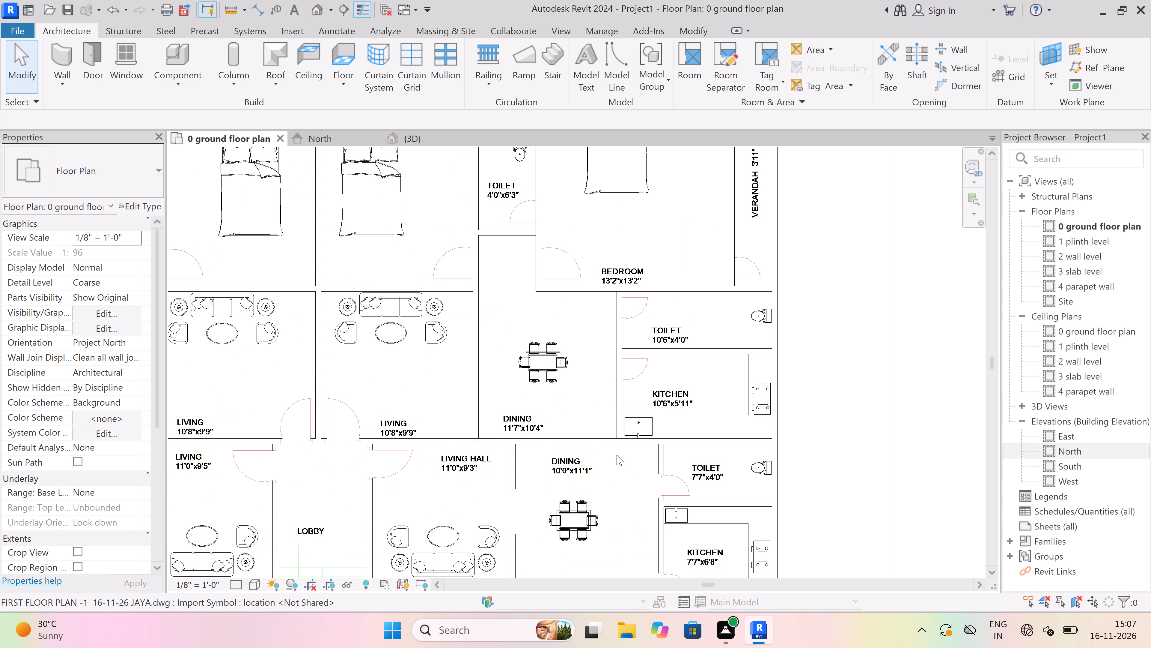
scroll(625, 436, "down", 4)
scroll(536, 376, "down", 2)
scroll(475, 351, "up", 3)
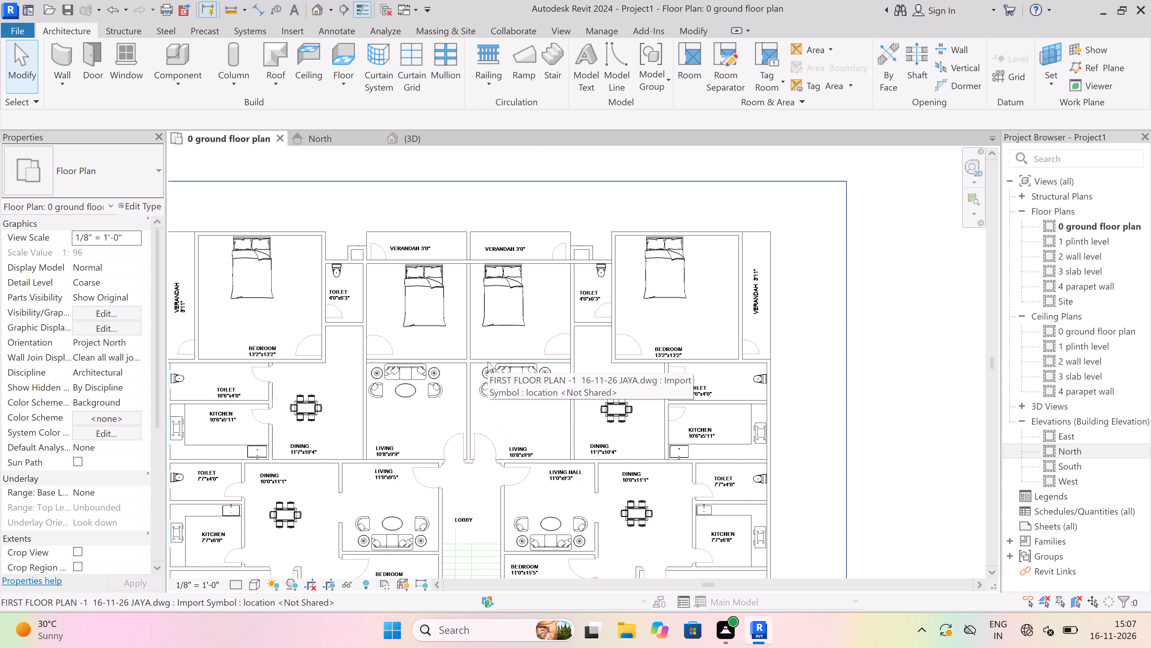
scroll(458, 361, "up", 2)
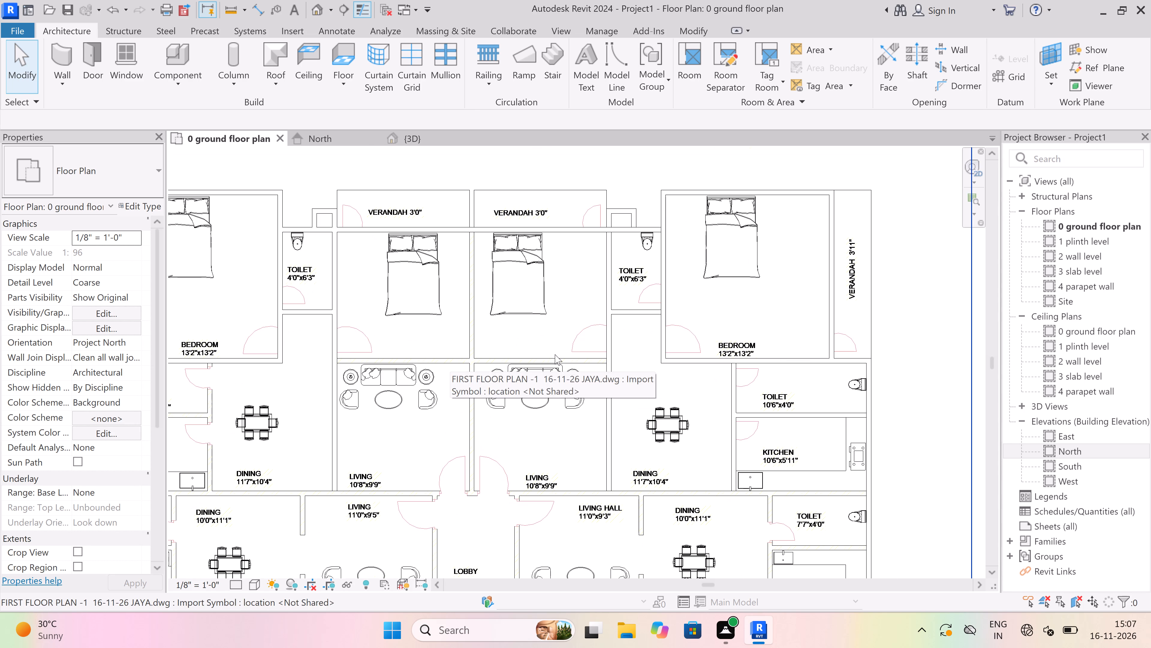
scroll(555, 354, "down", 4)
scroll(424, 346, "up", 3)
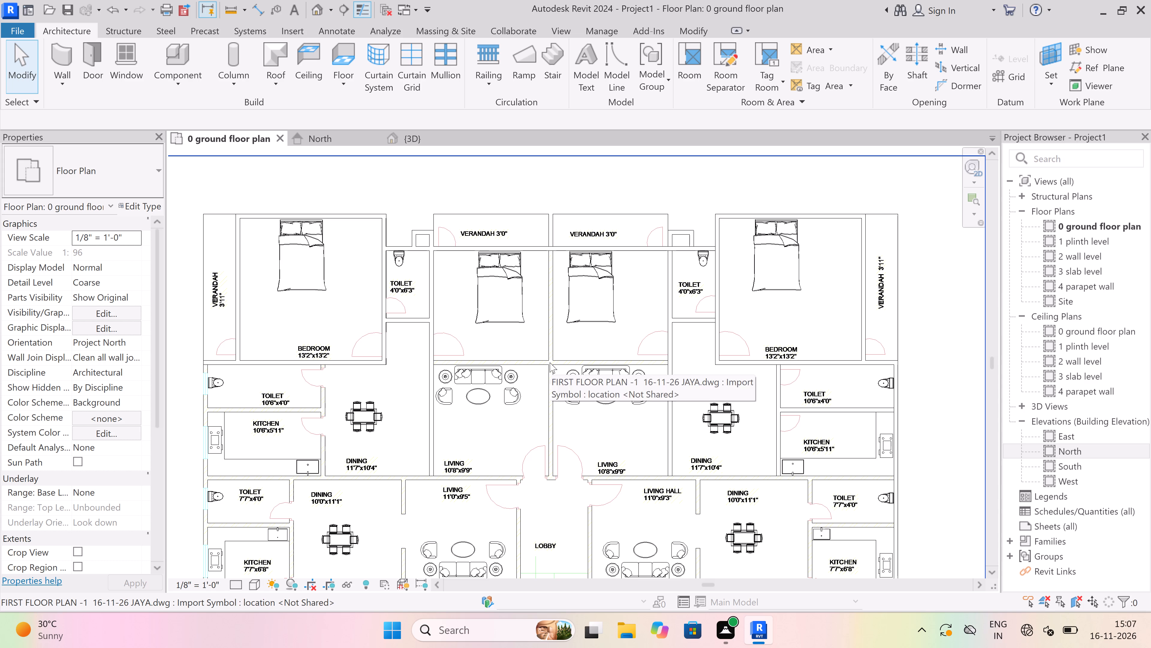
scroll(550, 362, "up", 2)
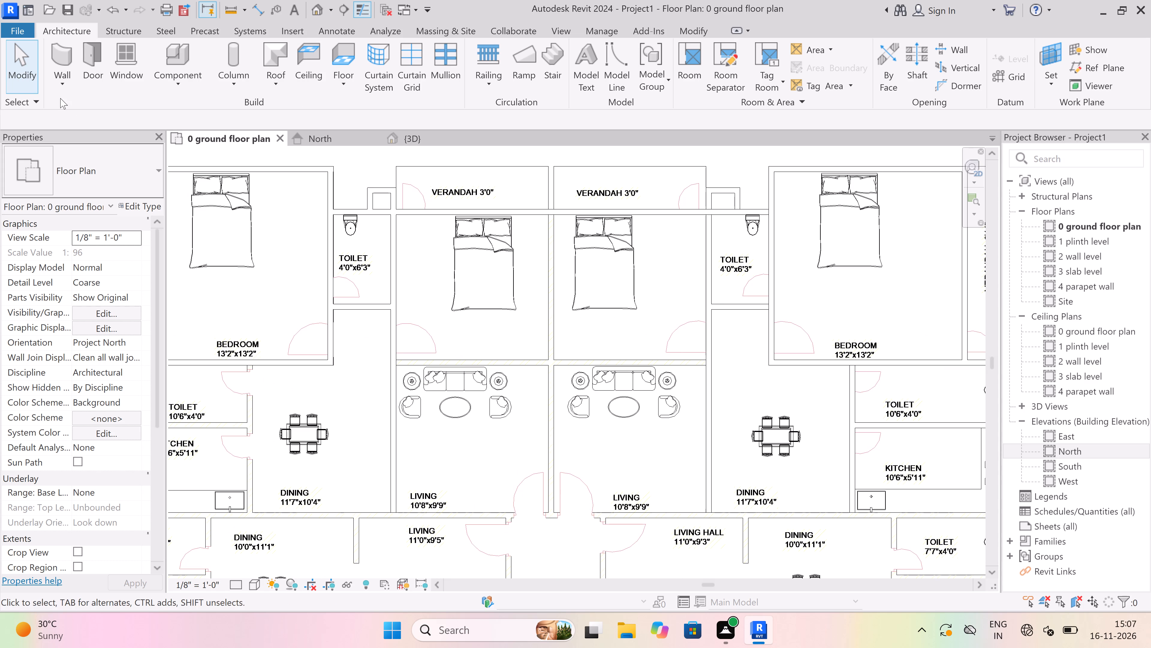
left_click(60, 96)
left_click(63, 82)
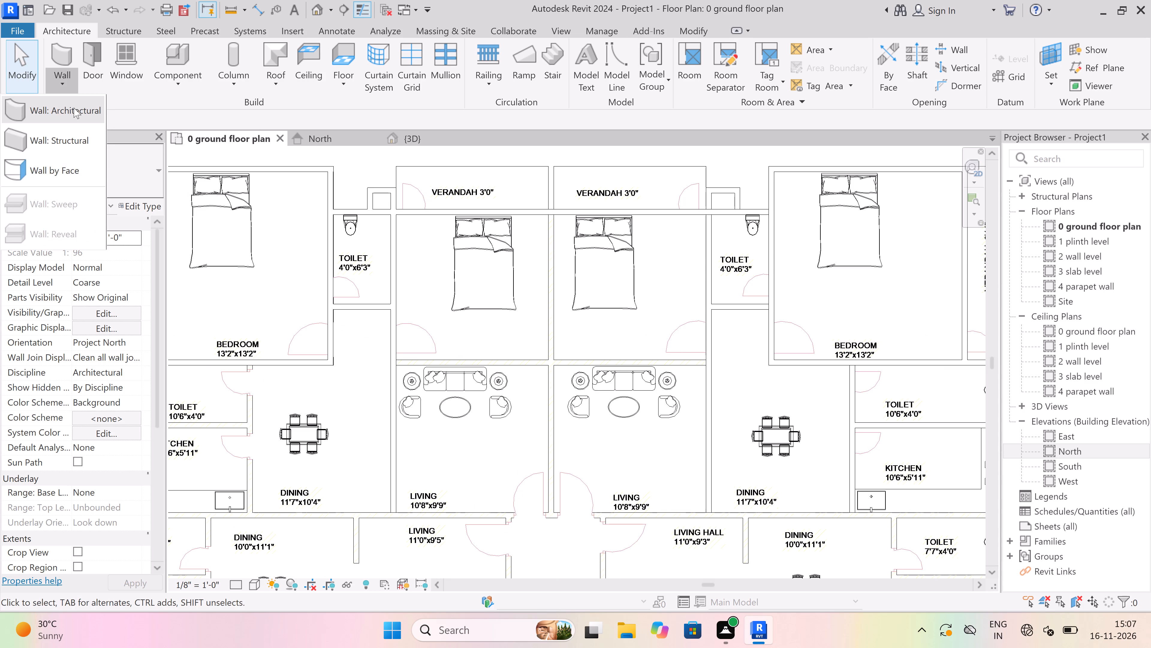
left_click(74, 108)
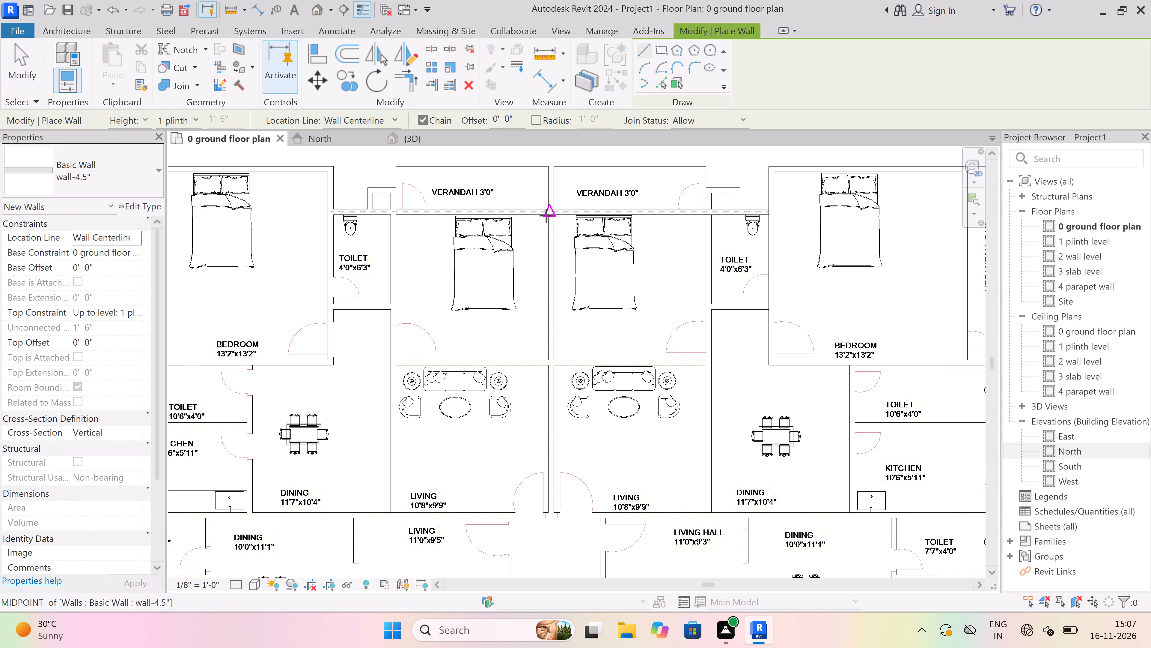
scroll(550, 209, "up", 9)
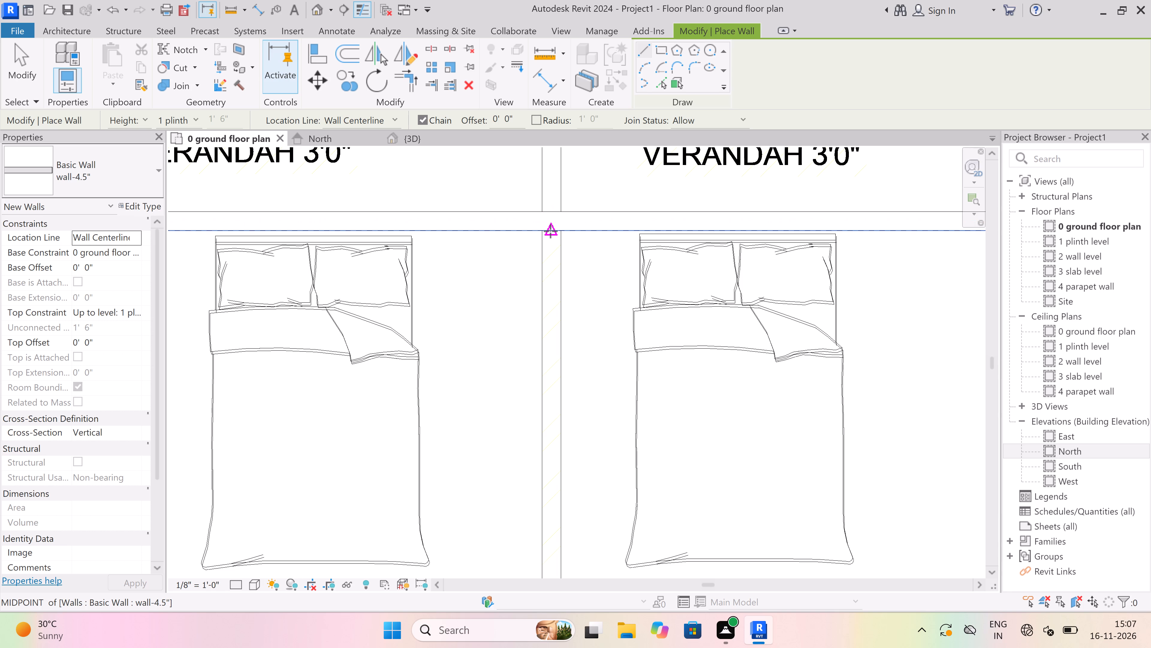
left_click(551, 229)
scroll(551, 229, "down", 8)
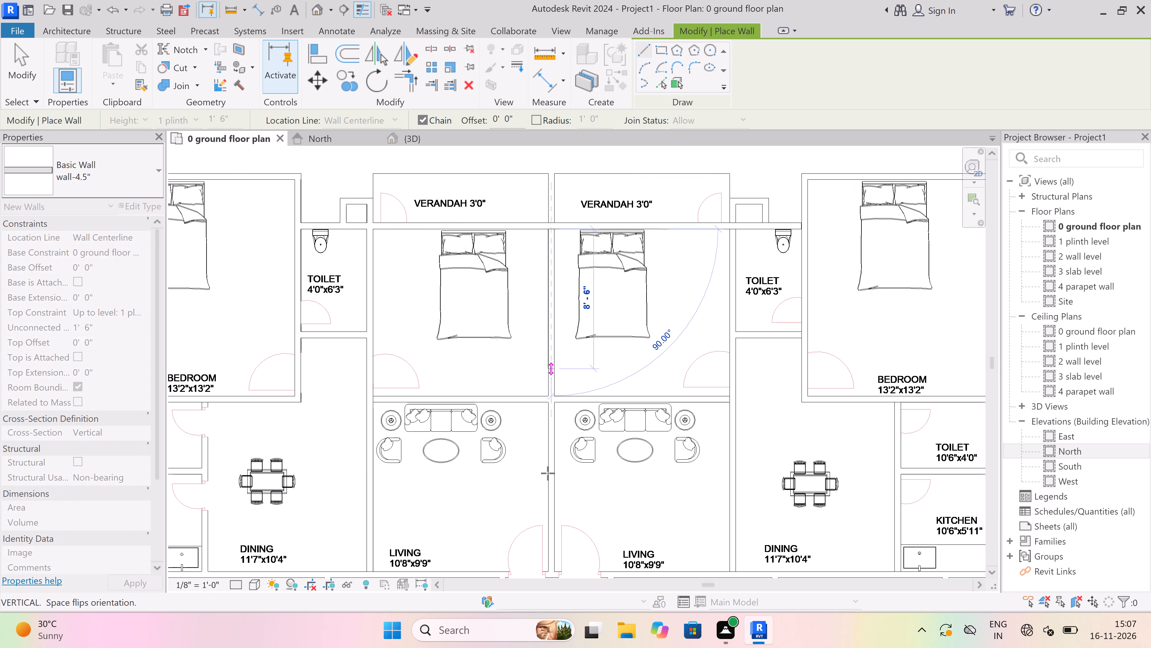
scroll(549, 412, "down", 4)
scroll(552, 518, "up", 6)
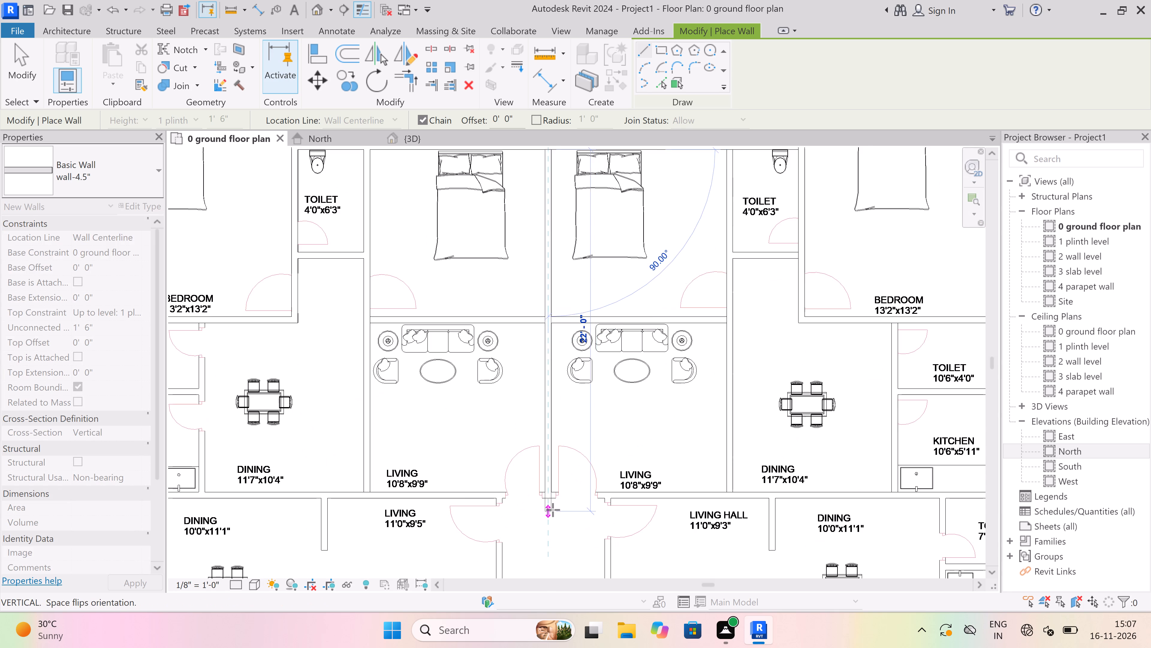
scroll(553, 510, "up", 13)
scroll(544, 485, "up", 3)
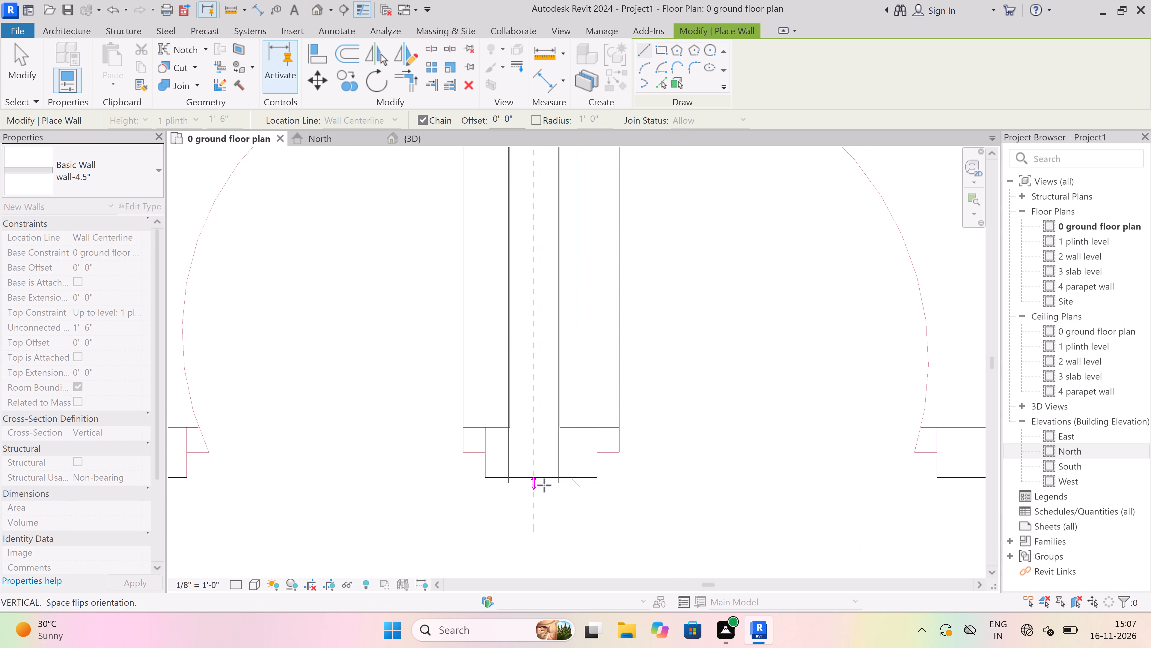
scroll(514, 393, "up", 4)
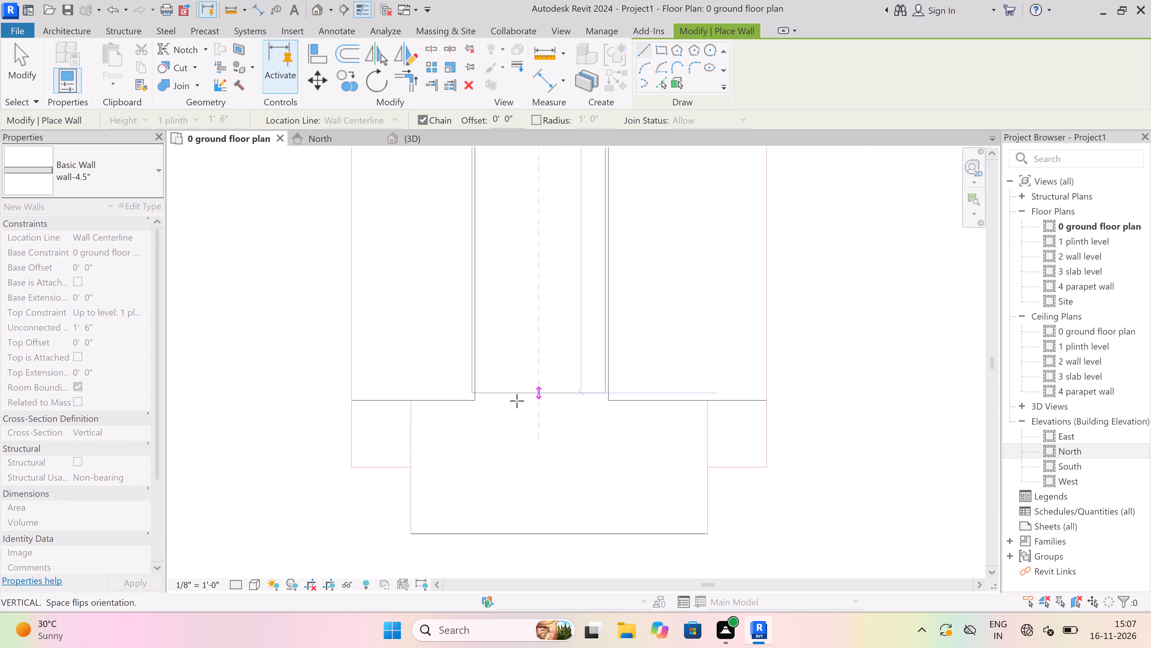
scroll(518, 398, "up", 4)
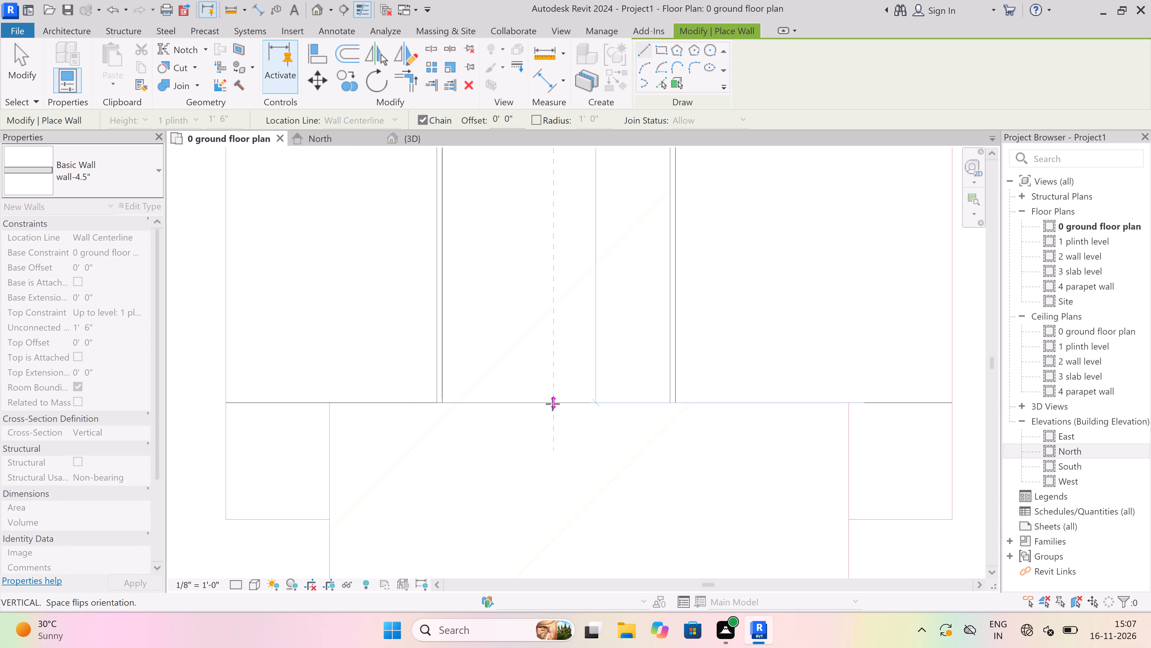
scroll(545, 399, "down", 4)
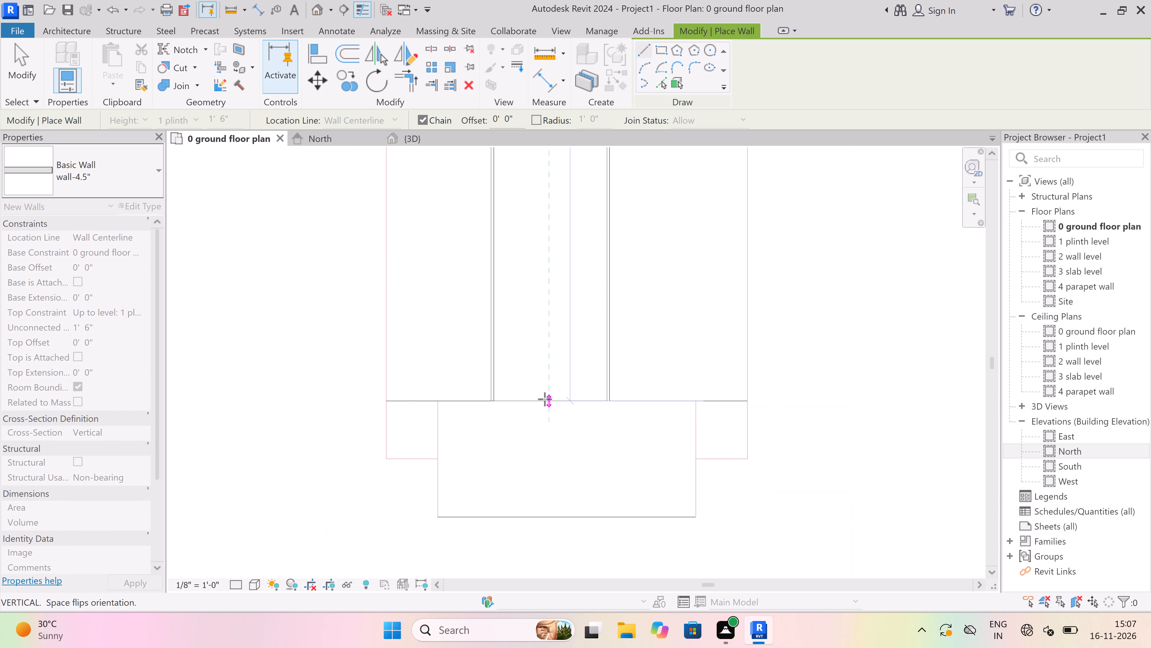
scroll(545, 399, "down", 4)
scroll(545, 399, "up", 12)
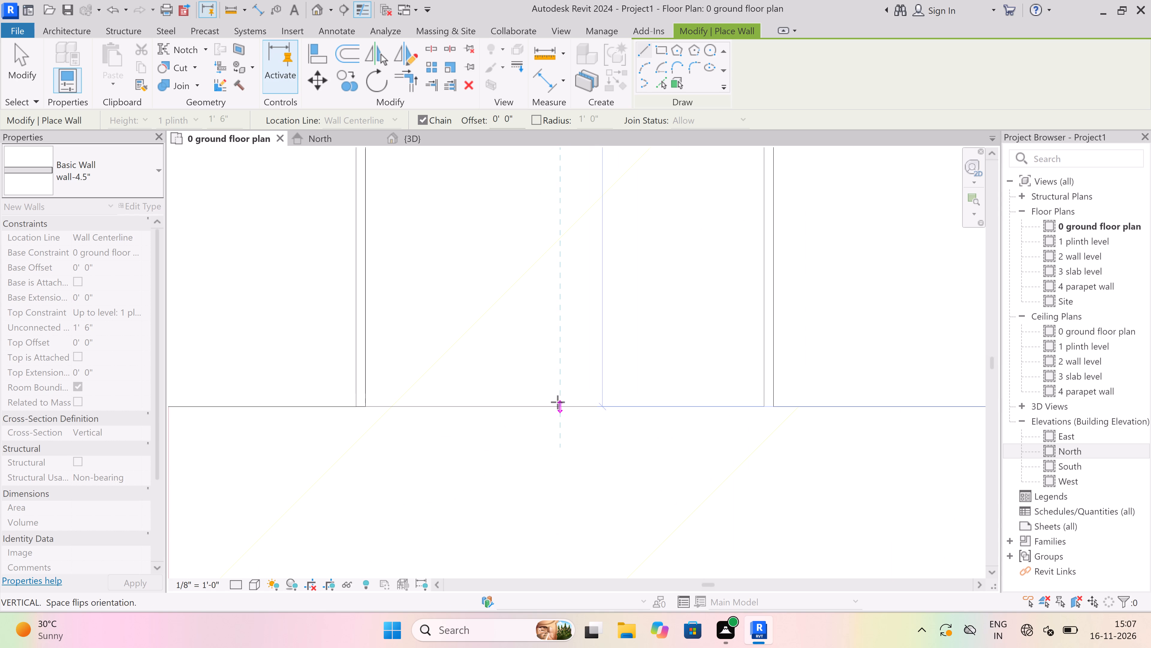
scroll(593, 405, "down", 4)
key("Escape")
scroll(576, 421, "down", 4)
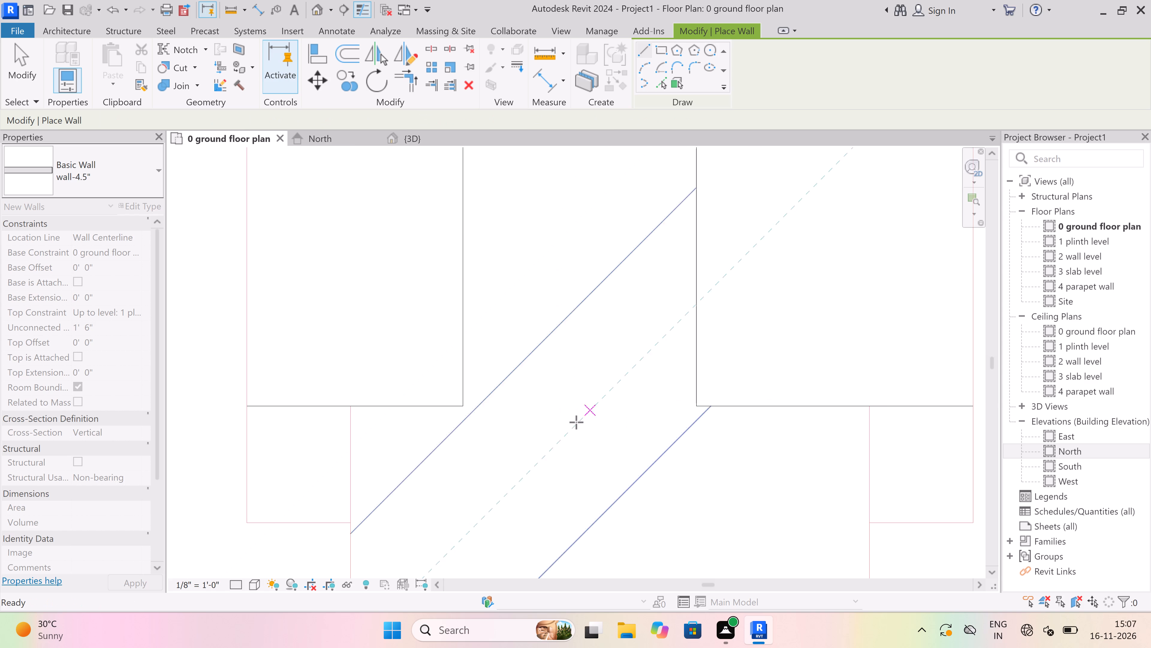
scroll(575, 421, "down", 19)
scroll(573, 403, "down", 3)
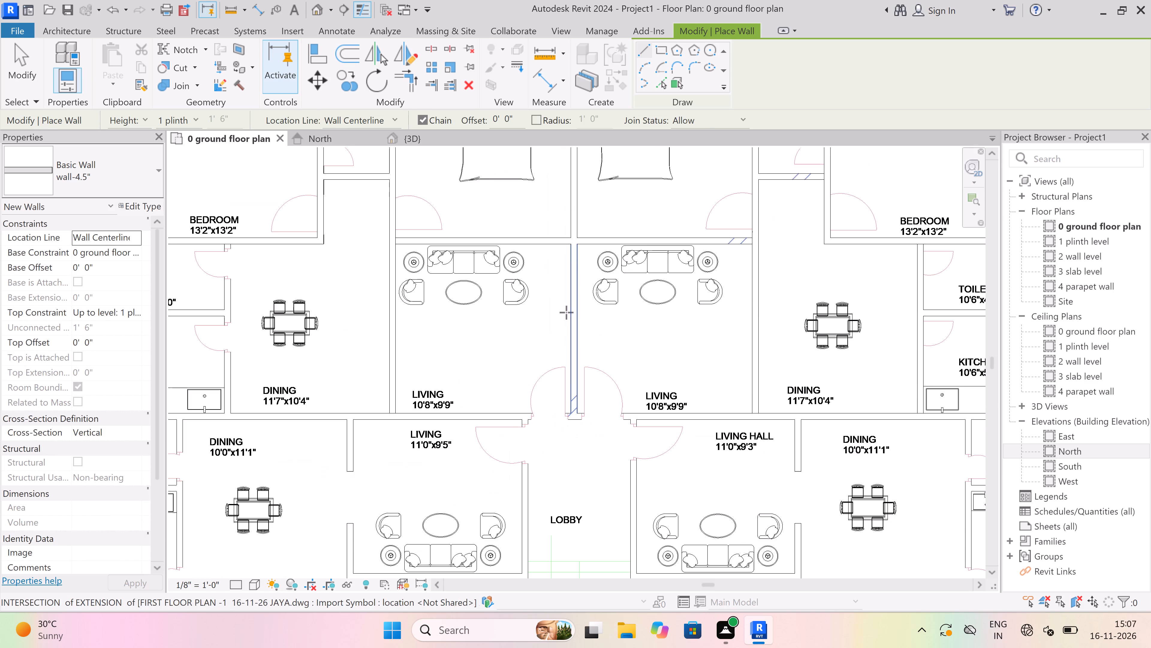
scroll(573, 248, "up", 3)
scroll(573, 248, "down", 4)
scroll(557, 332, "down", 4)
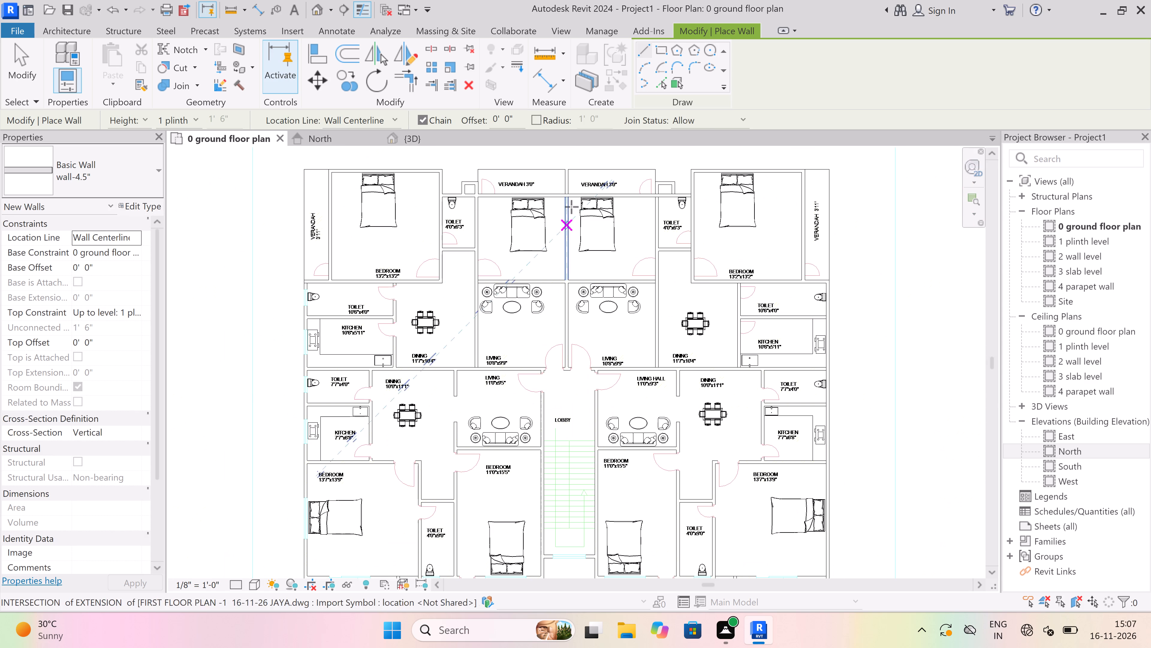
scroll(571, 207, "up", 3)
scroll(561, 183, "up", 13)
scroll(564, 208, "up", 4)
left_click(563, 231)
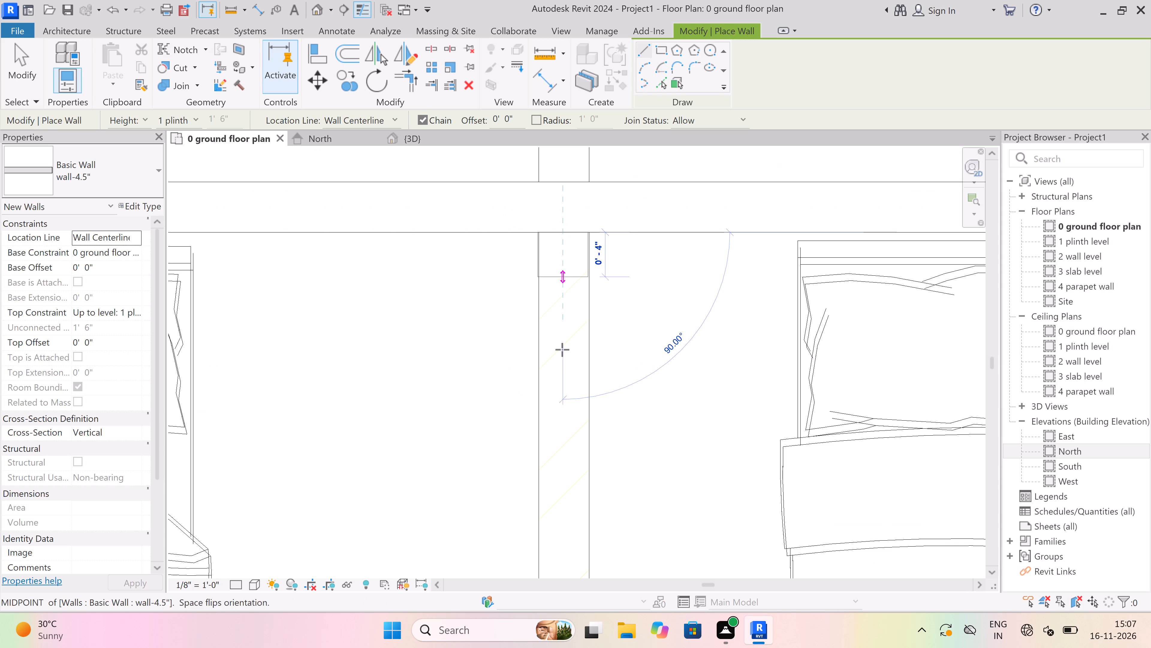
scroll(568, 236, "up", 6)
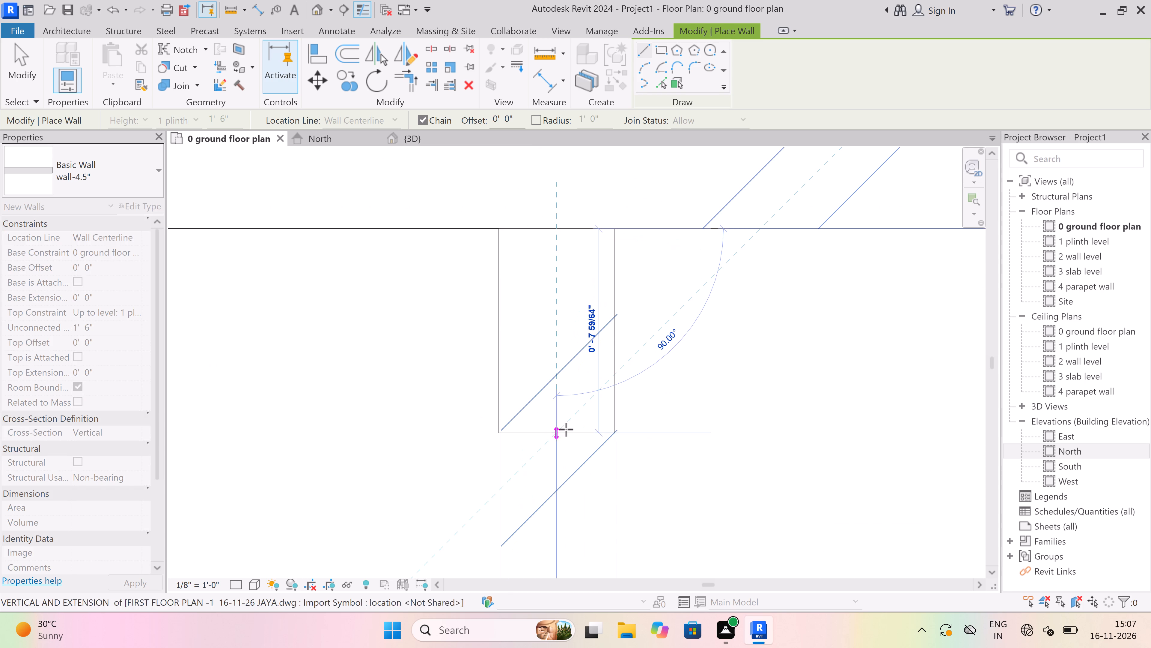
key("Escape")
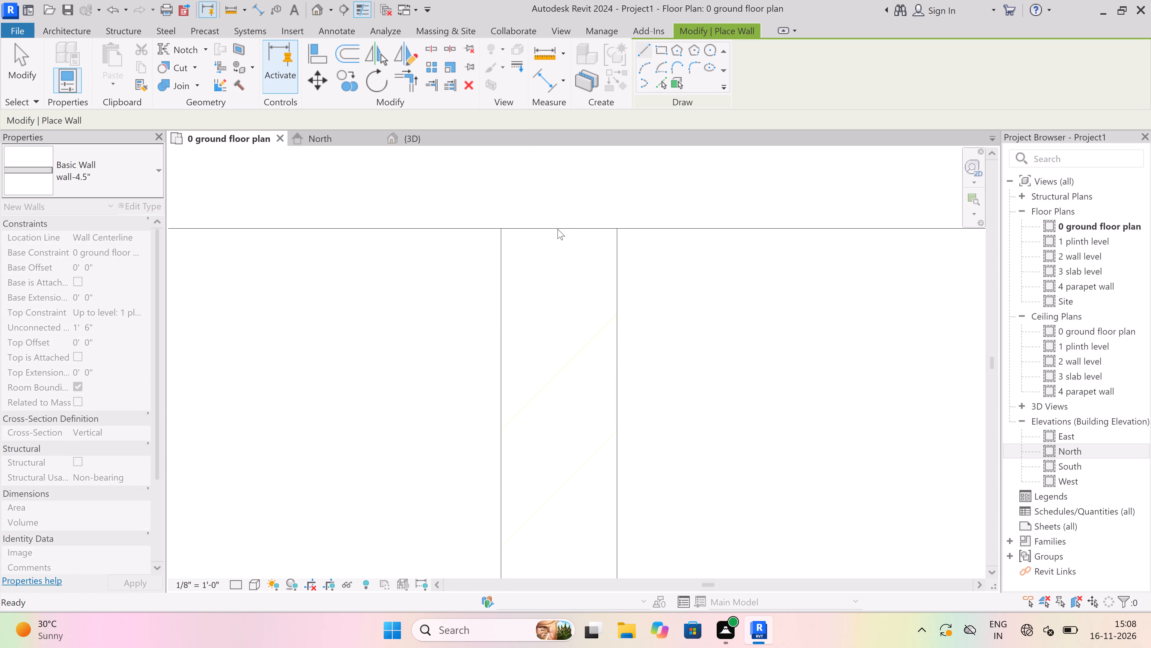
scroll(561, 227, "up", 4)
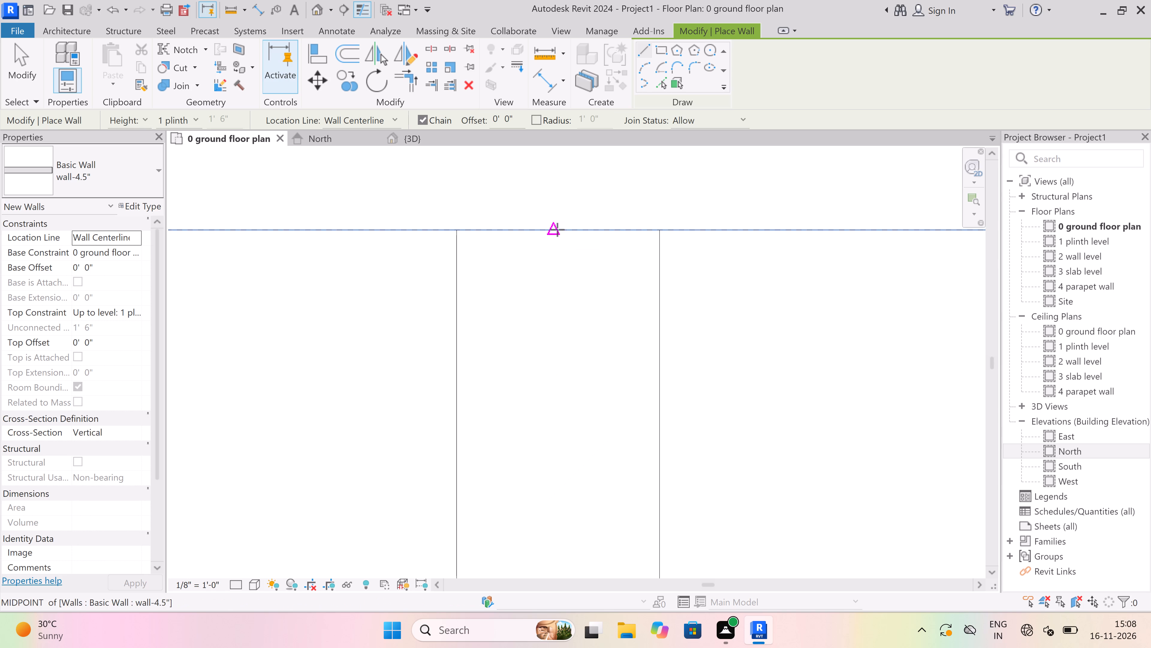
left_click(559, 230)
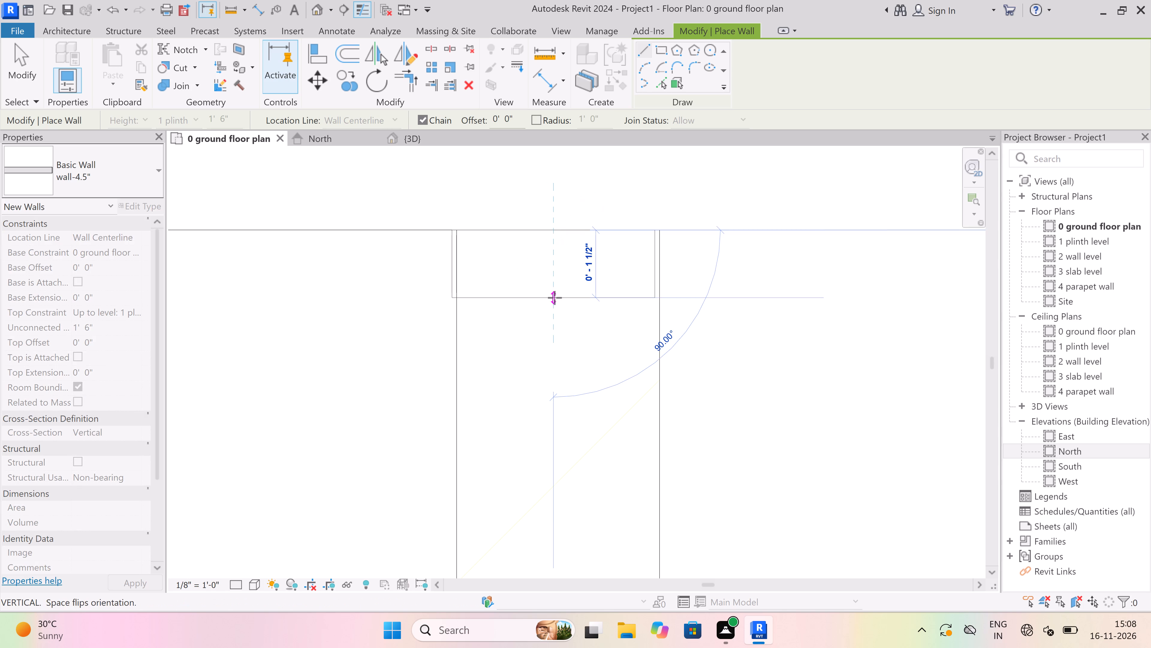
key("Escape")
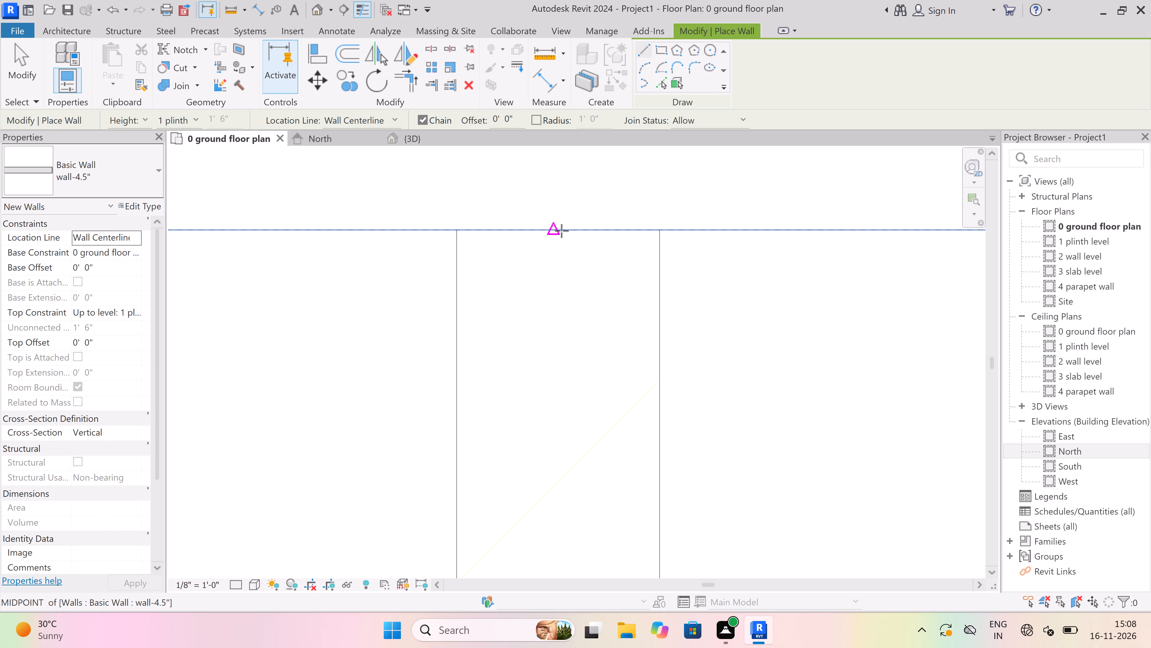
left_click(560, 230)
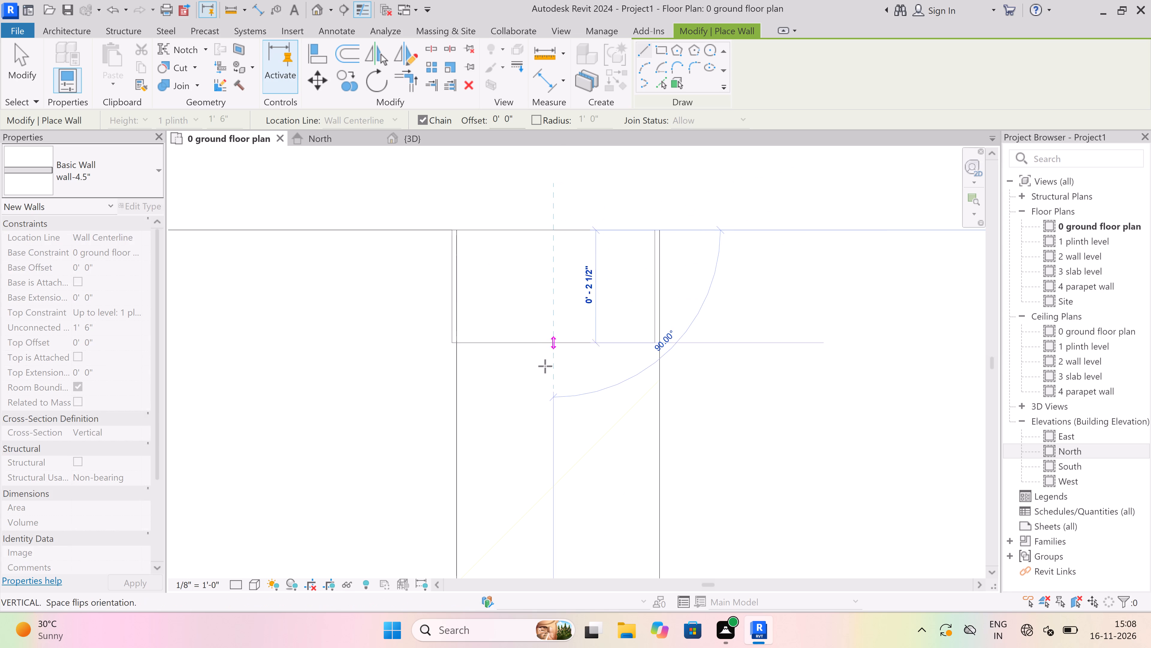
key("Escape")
Draw the 4.5" central wall between the mirrored bedrooms and LIVING 10'8"x9'9" rooms, from the verandah-side wall down to the living entrance doors.
scroll(561, 204, "up", 3)
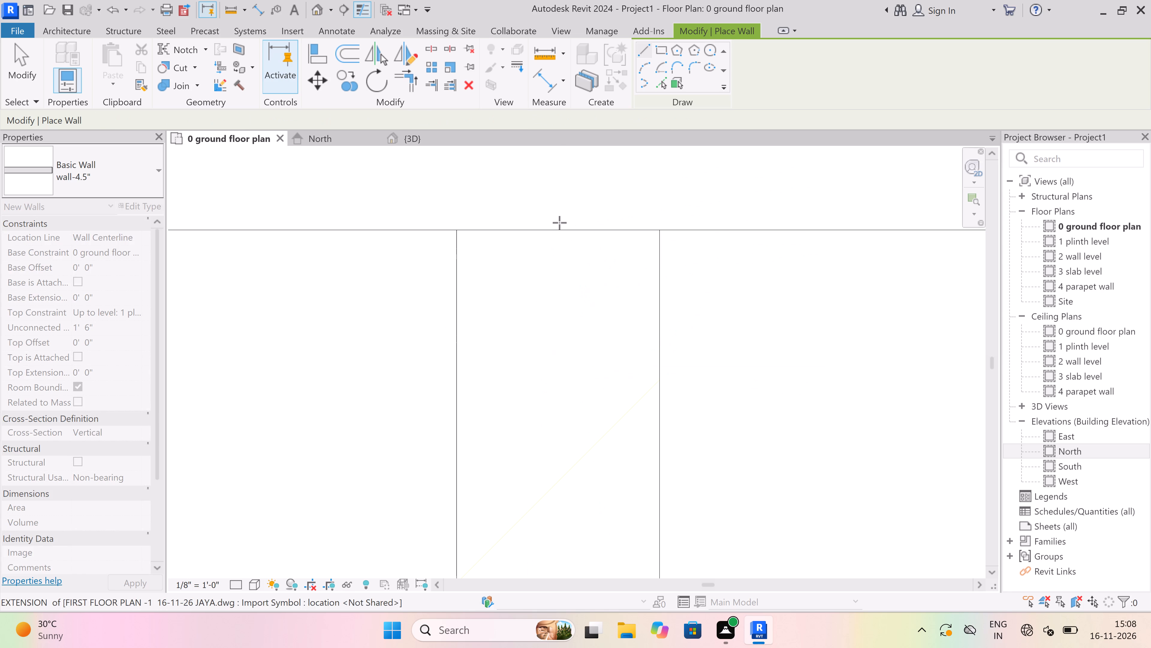
scroll(559, 223, "up", 3)
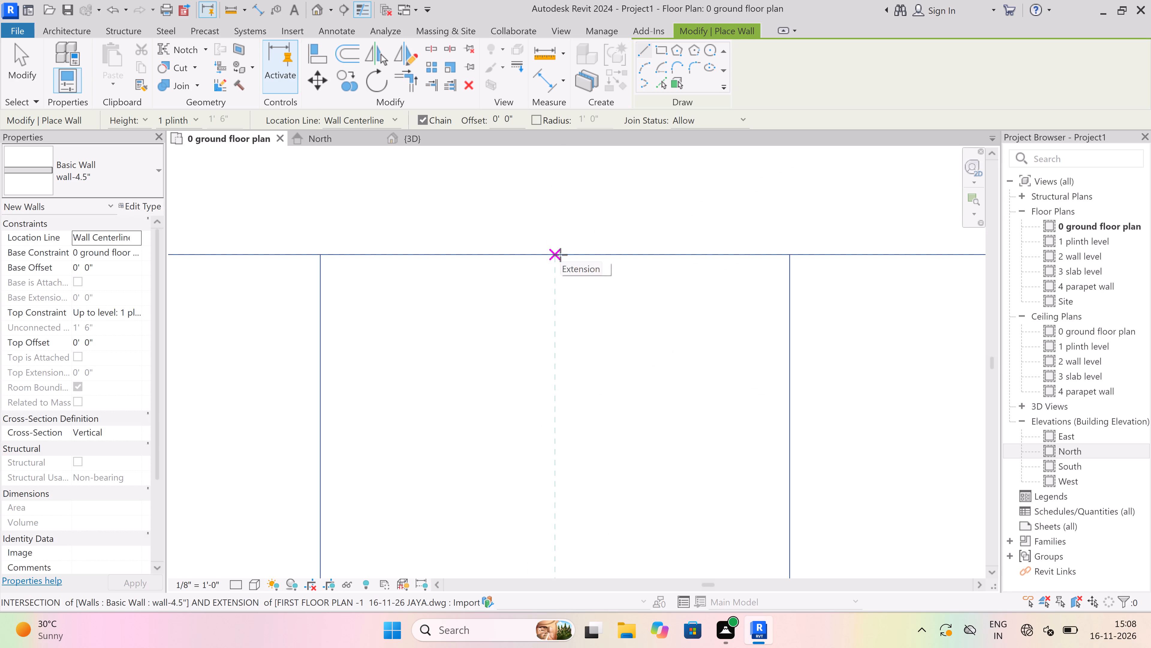
left_click(557, 253)
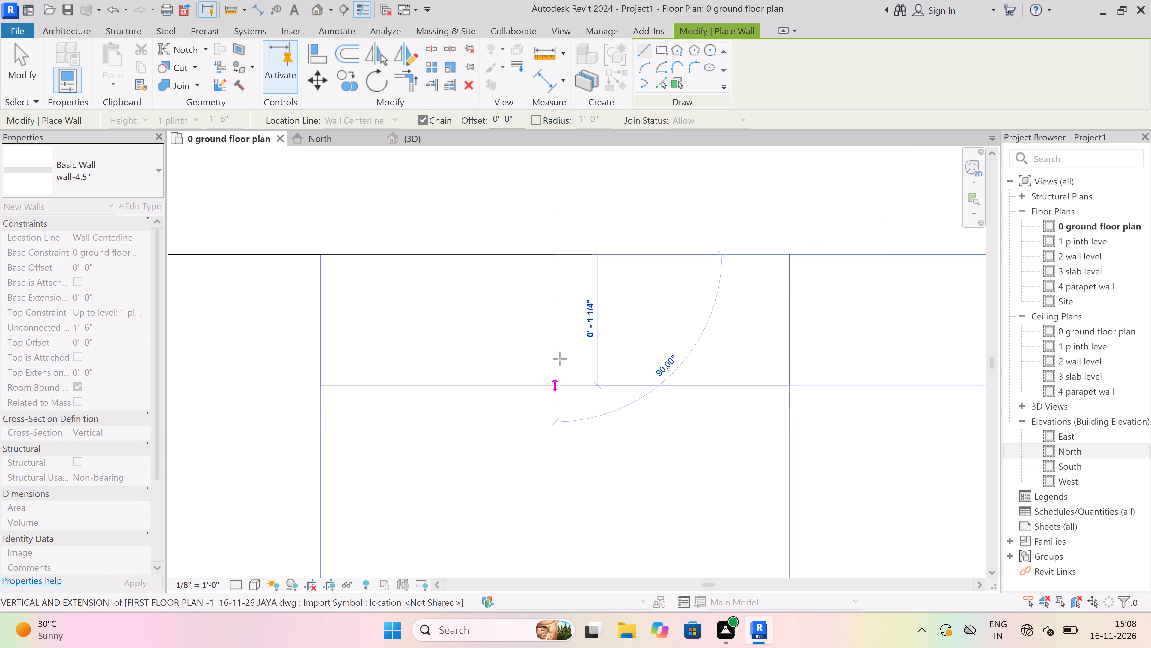
scroll(560, 359, "down", 6)
scroll(560, 359, "down", 20)
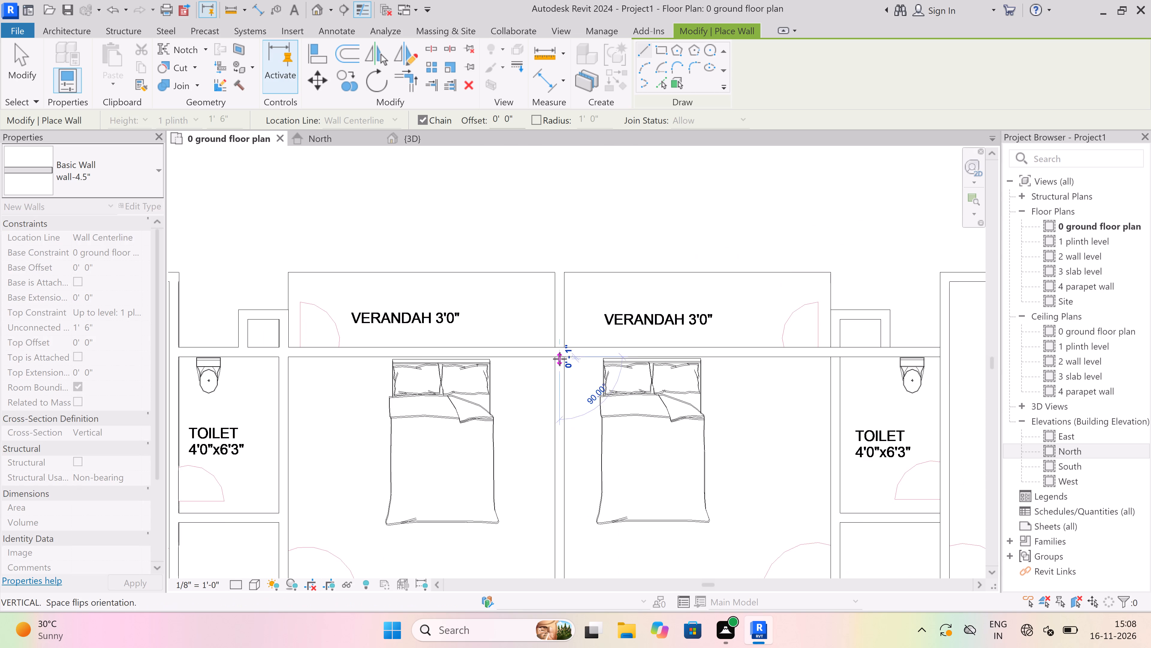
scroll(560, 359, "down", 9)
scroll(567, 511, "up", 4)
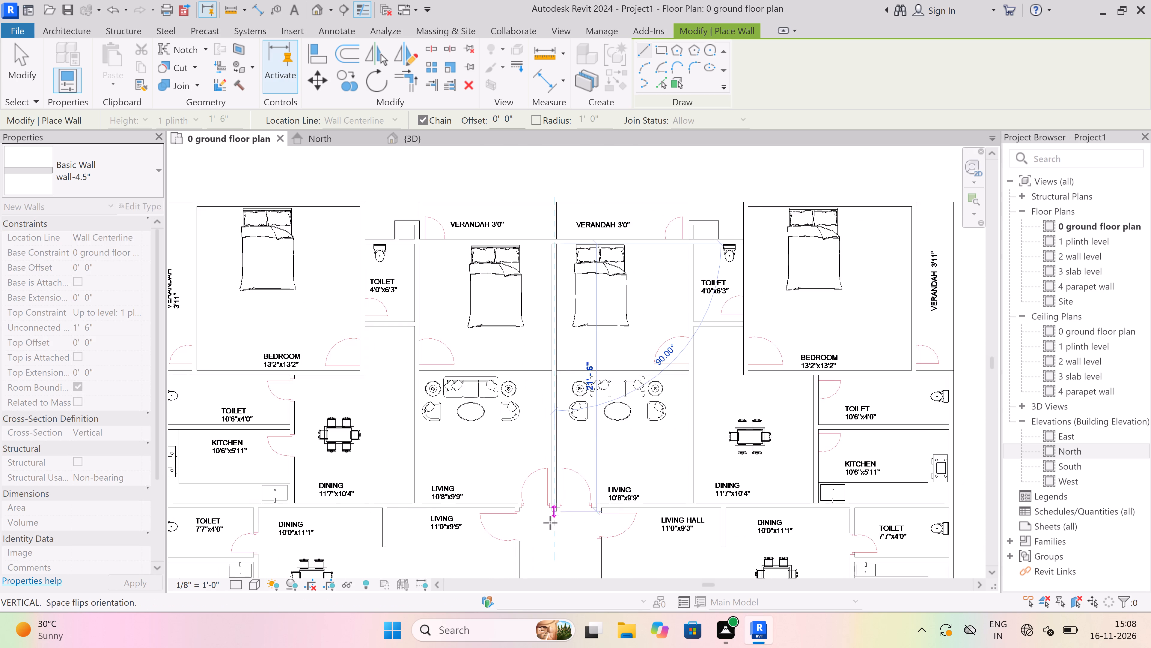
scroll(550, 523, "up", 9)
scroll(558, 499, "up", 10)
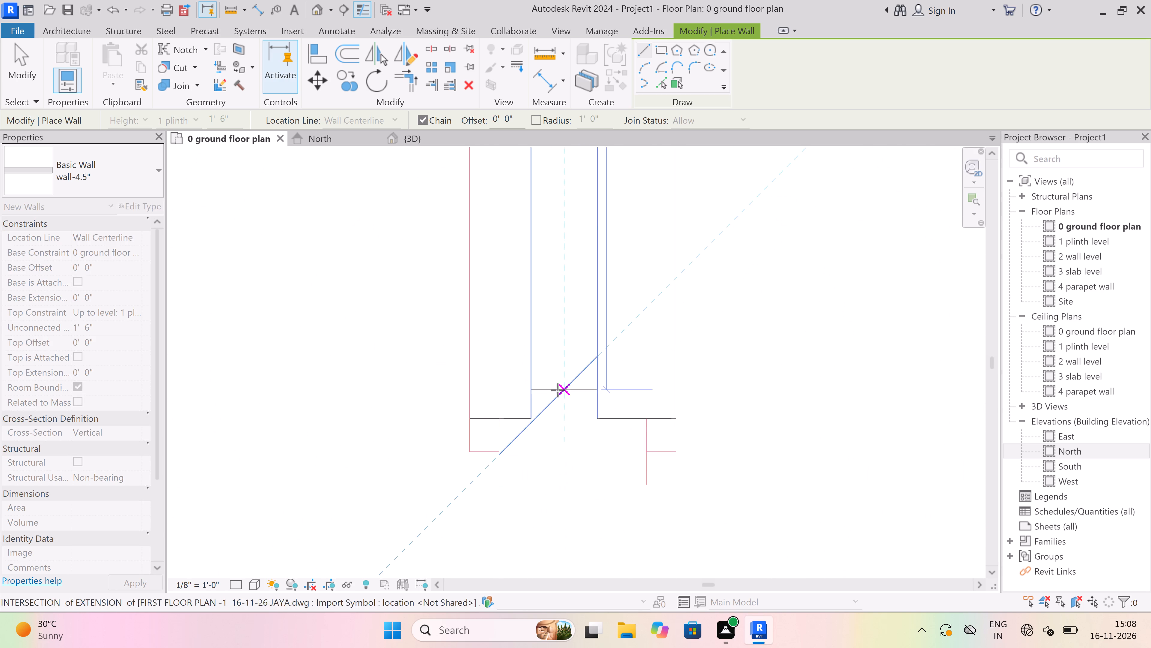
scroll(558, 390, "up", 4)
scroll(553, 430, "up", 4)
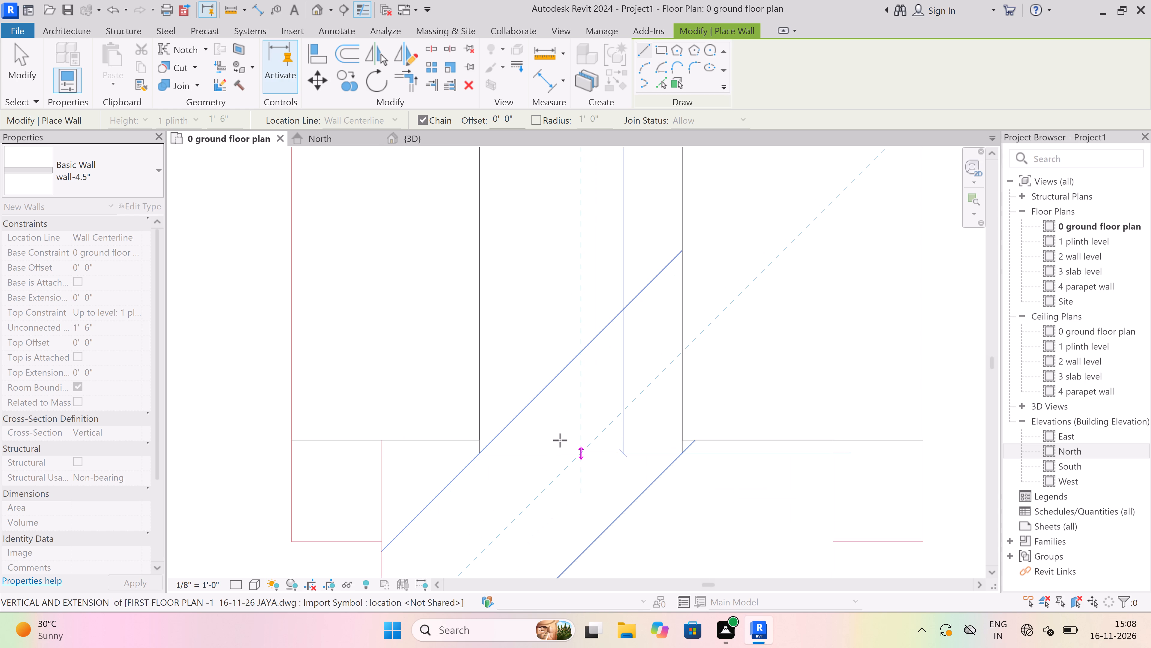
left_click(563, 435)
key("Escape")
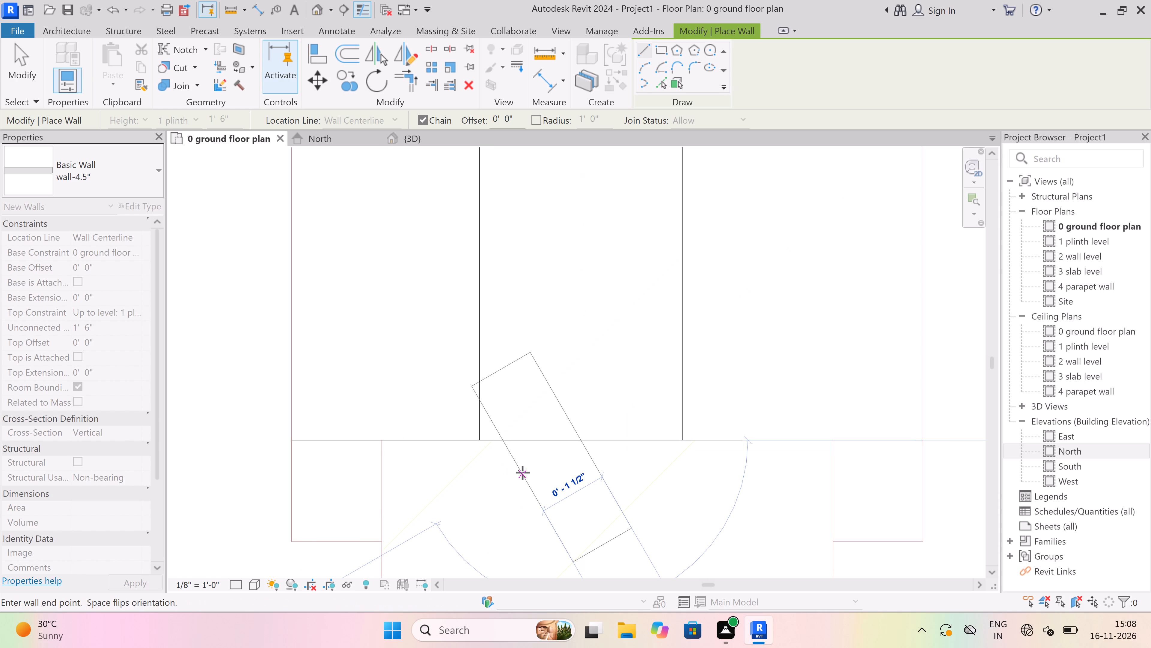
Draw the 4.5" wall between the left-hand central bedroom and LIVING 10'8"x9'9", from the dining-side wall to the central wall.
scroll(522, 472, "down", 20)
scroll(522, 472, "down", 2)
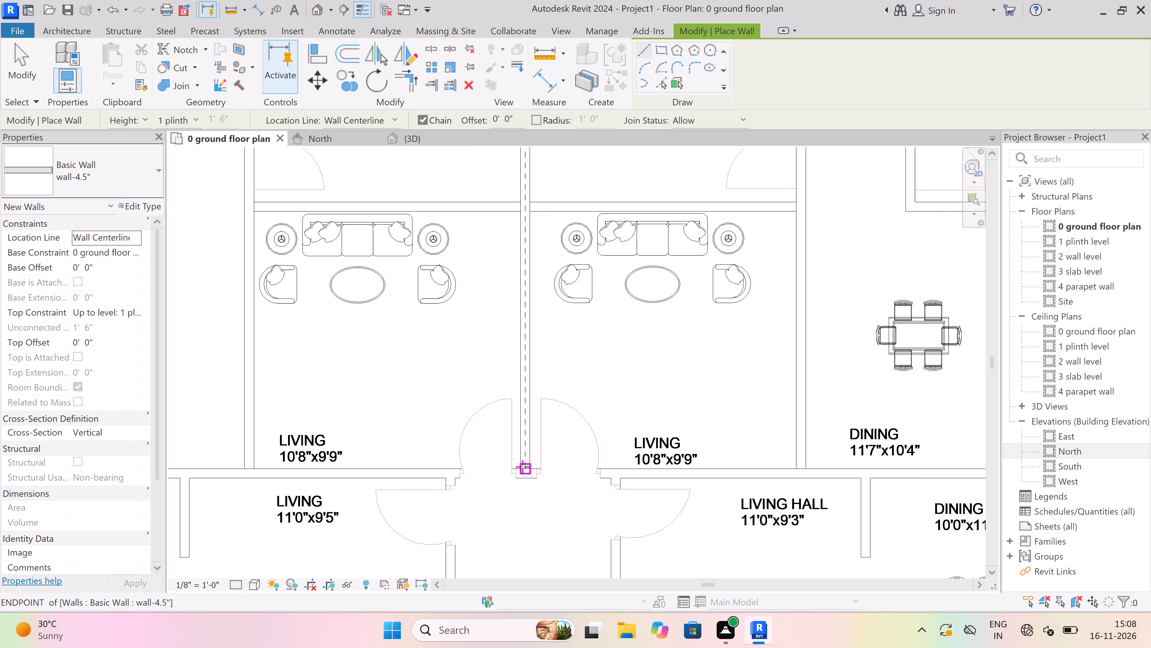
scroll(522, 467, "down", 7)
scroll(456, 345, "up", 4)
scroll(417, 375, "up", 3)
scroll(381, 384, "up", 4)
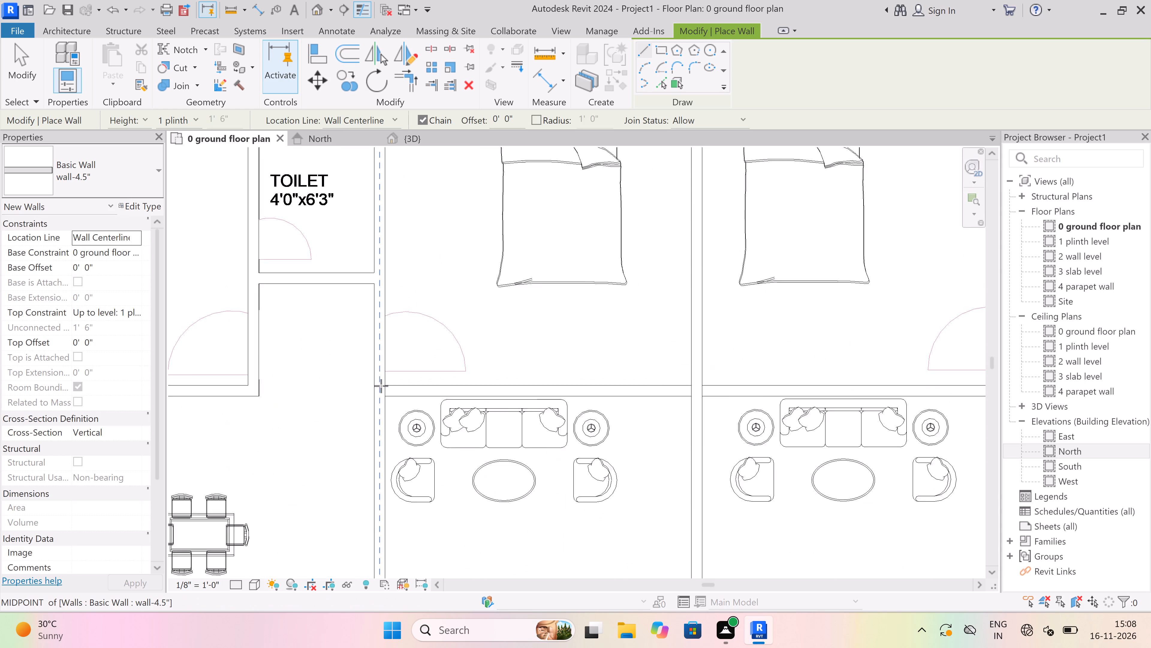
scroll(388, 393, "up", 11)
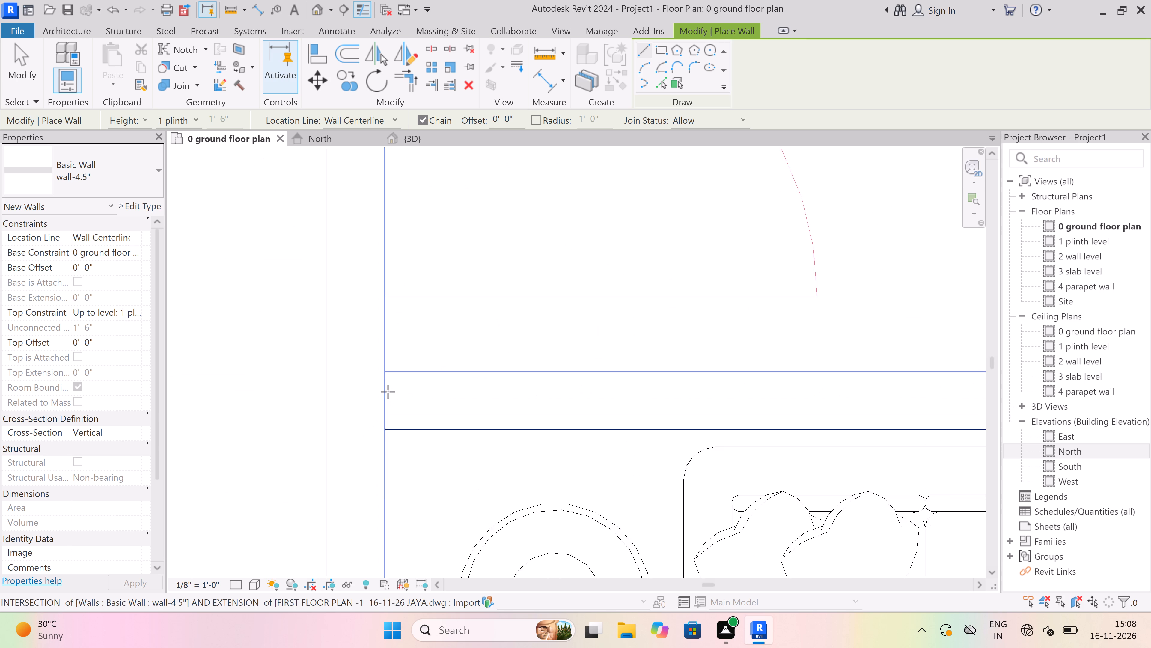
scroll(388, 391, "up", 2)
left_click_drag(382, 407, 385, 407)
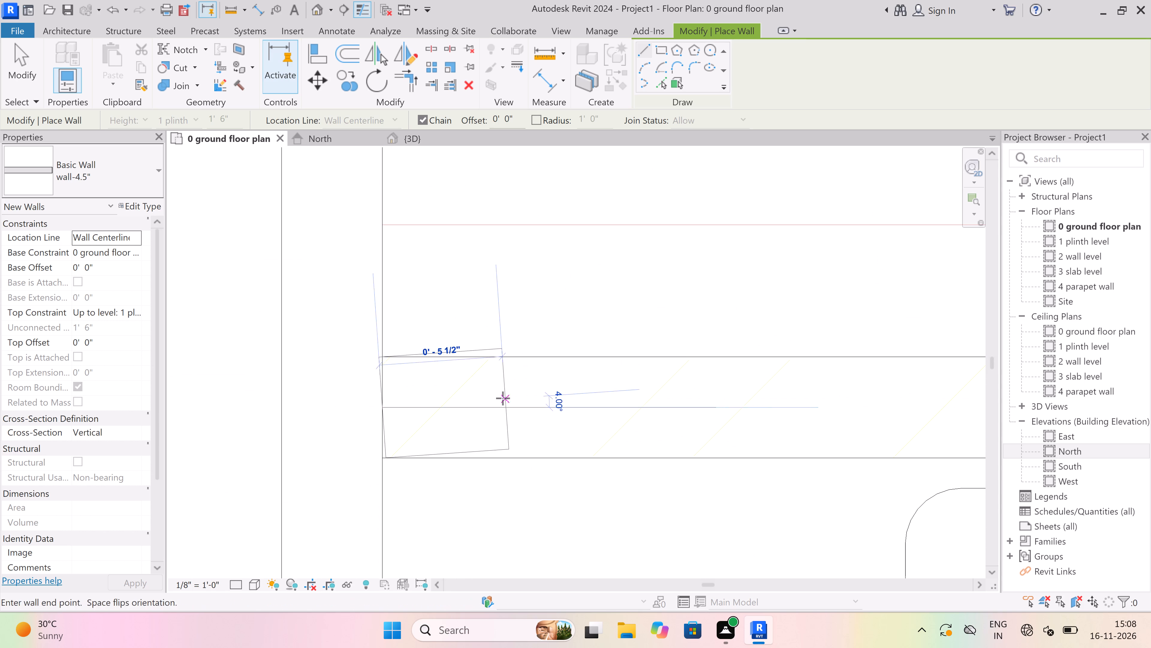
scroll(503, 398, "down", 18)
scroll(708, 408, "up", 4)
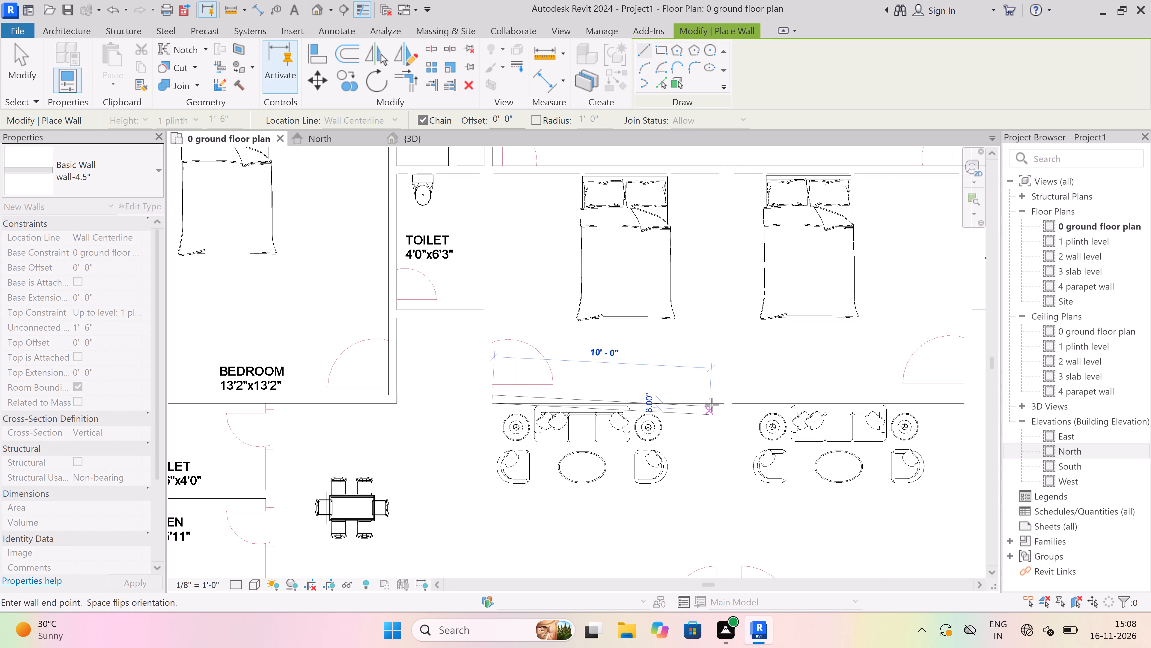
scroll(747, 391, "up", 13)
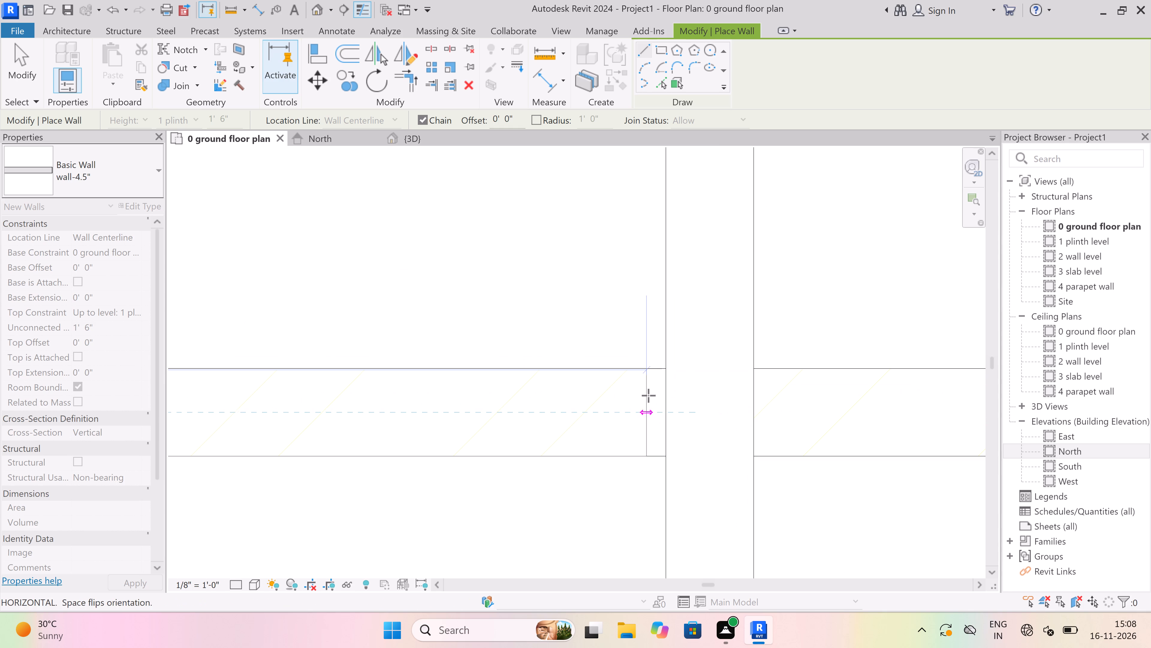
scroll(670, 407, "up", 8)
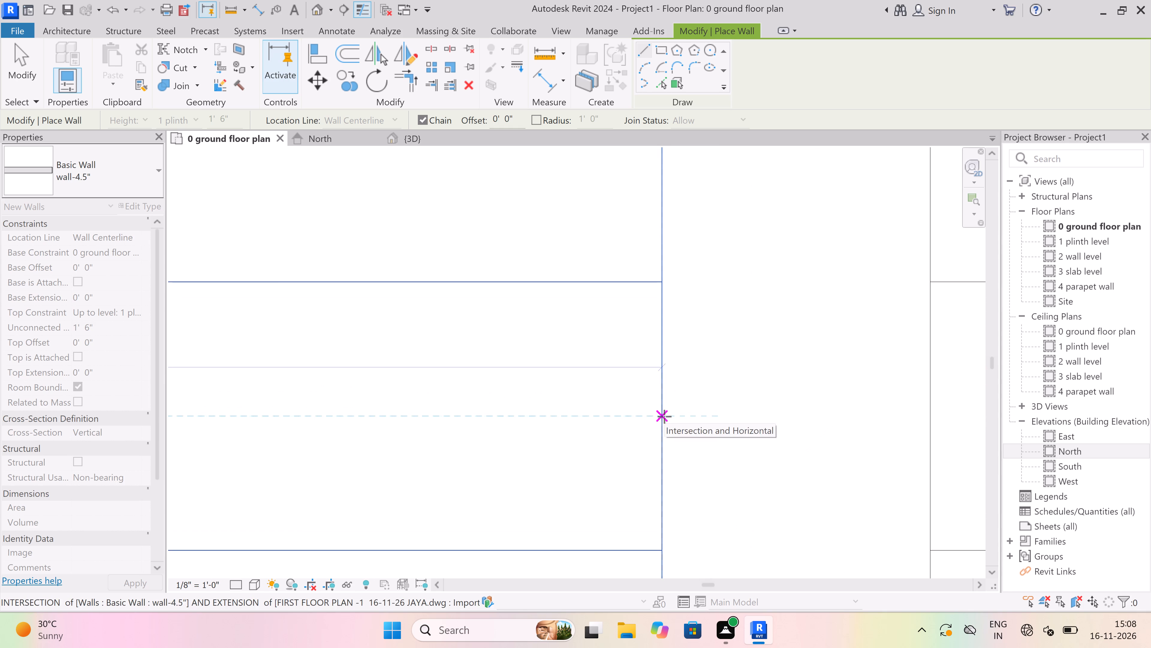
left_click(663, 416)
key("Escape")
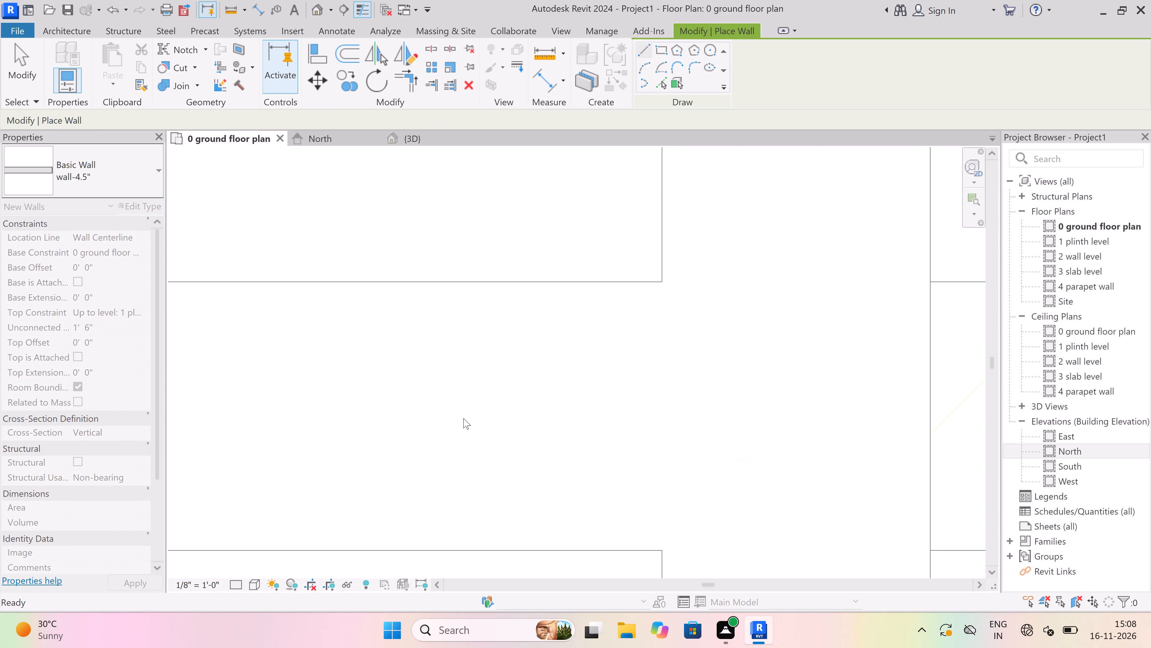
Draw the matching 4.5" wall between the right-hand central bedroom and LIVING 10'8"x9'9", from the central wall to the dining-side wall.
scroll(462, 417, "down", 12)
scroll(593, 411, "up", 4)
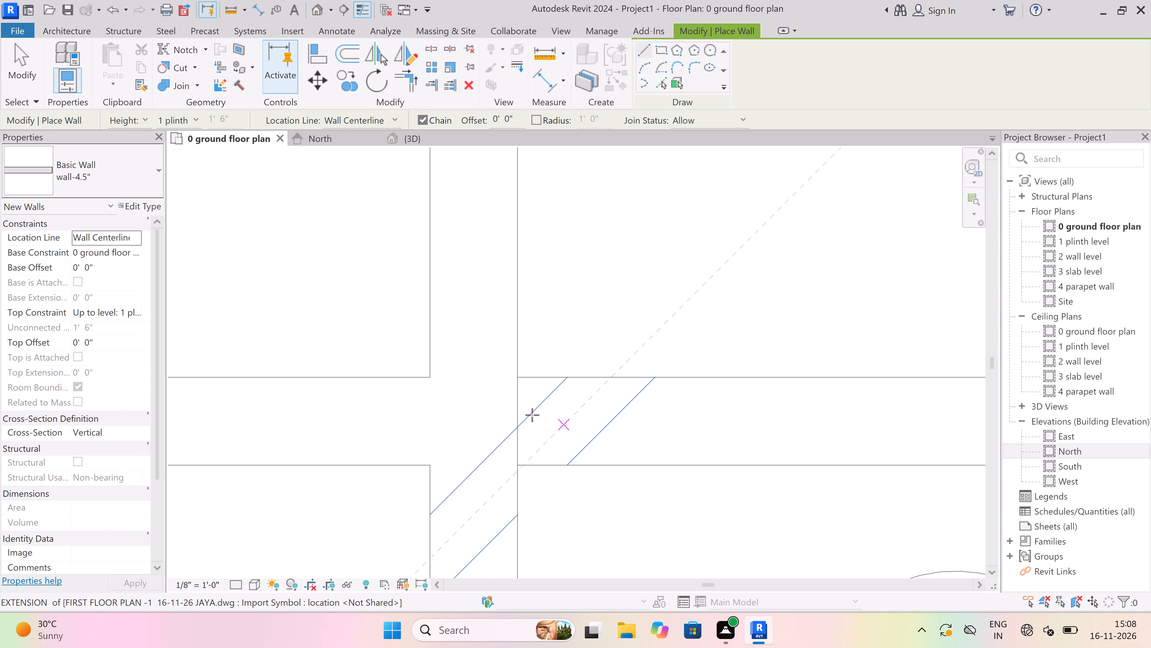
left_click(519, 422)
scroll(480, 406, "down", 10)
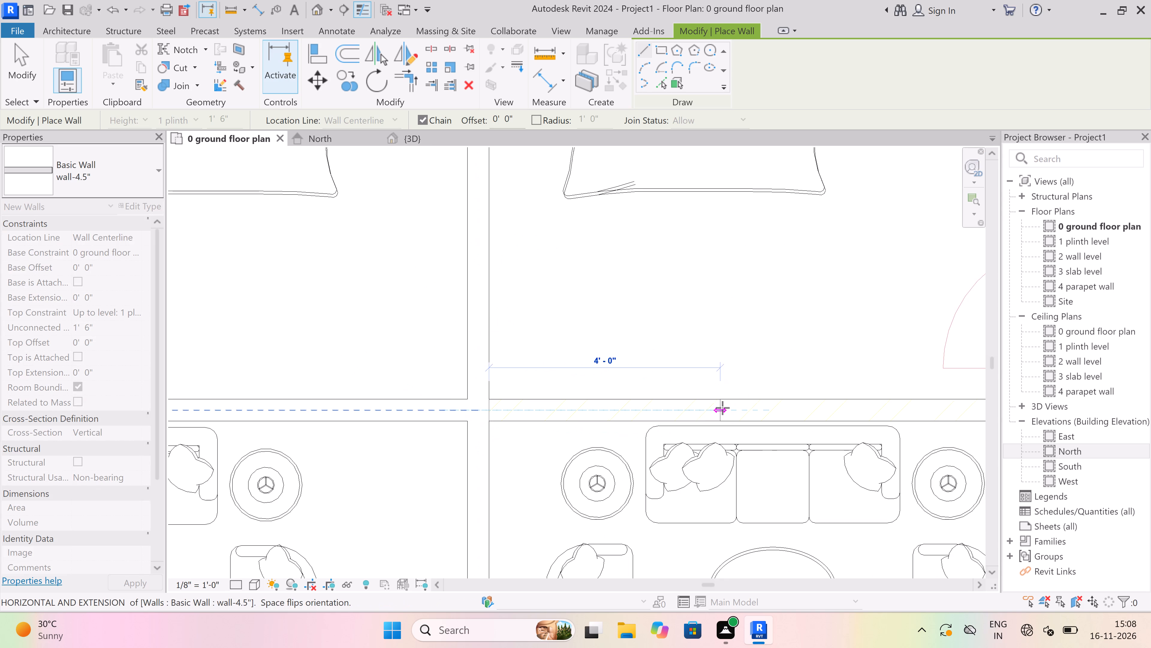
scroll(605, 411, "down", 8)
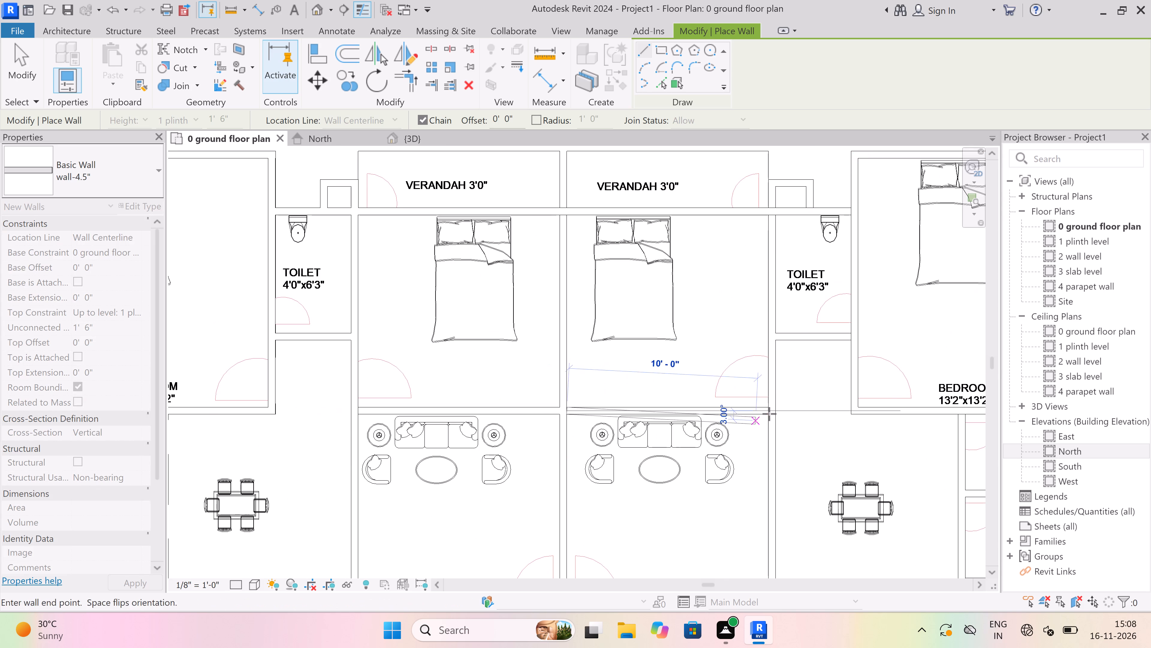
scroll(770, 411, "up", 17)
scroll(771, 409, "up", 4)
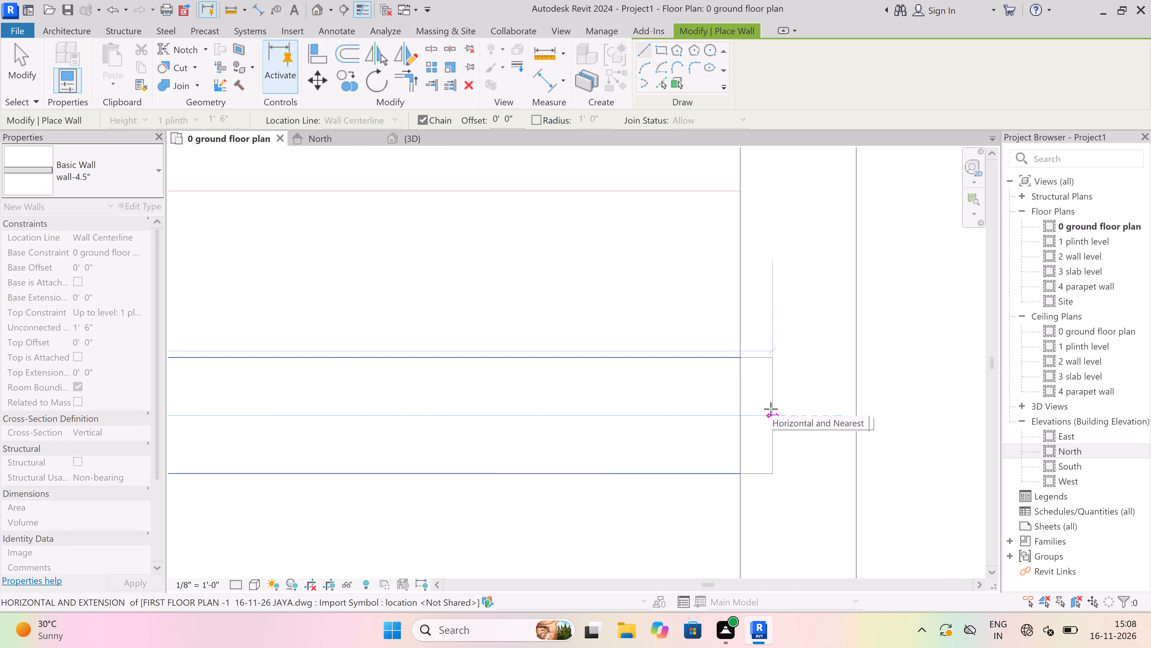
left_click(733, 414)
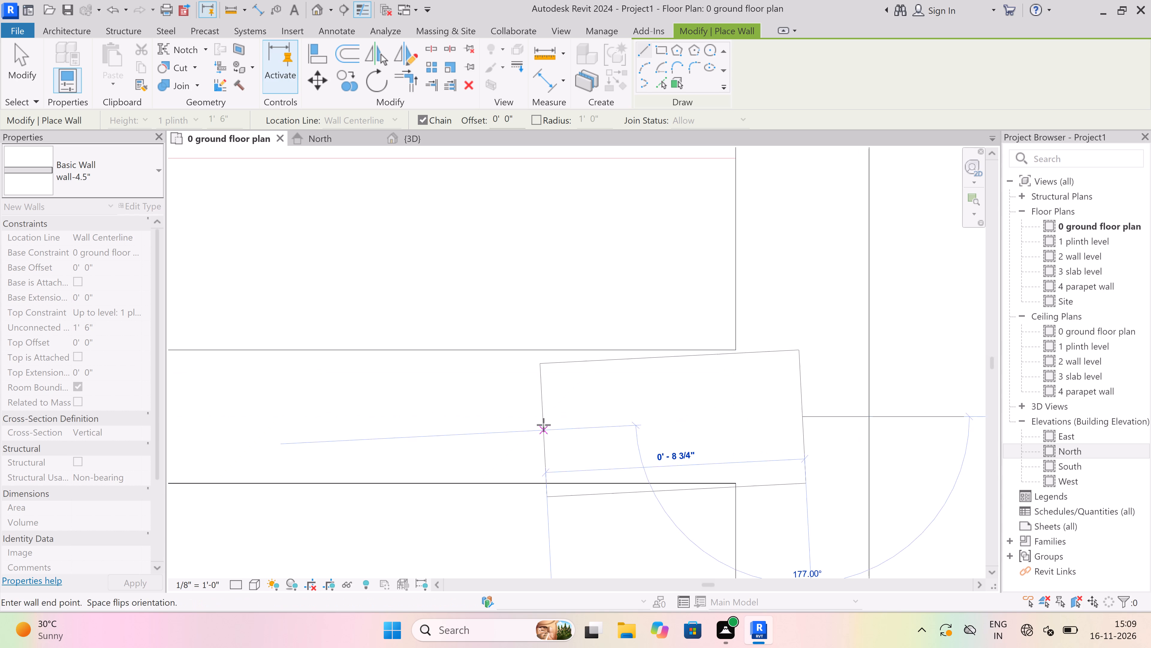
key("Escape")
scroll(529, 345, "down", 9)
key("Escape")
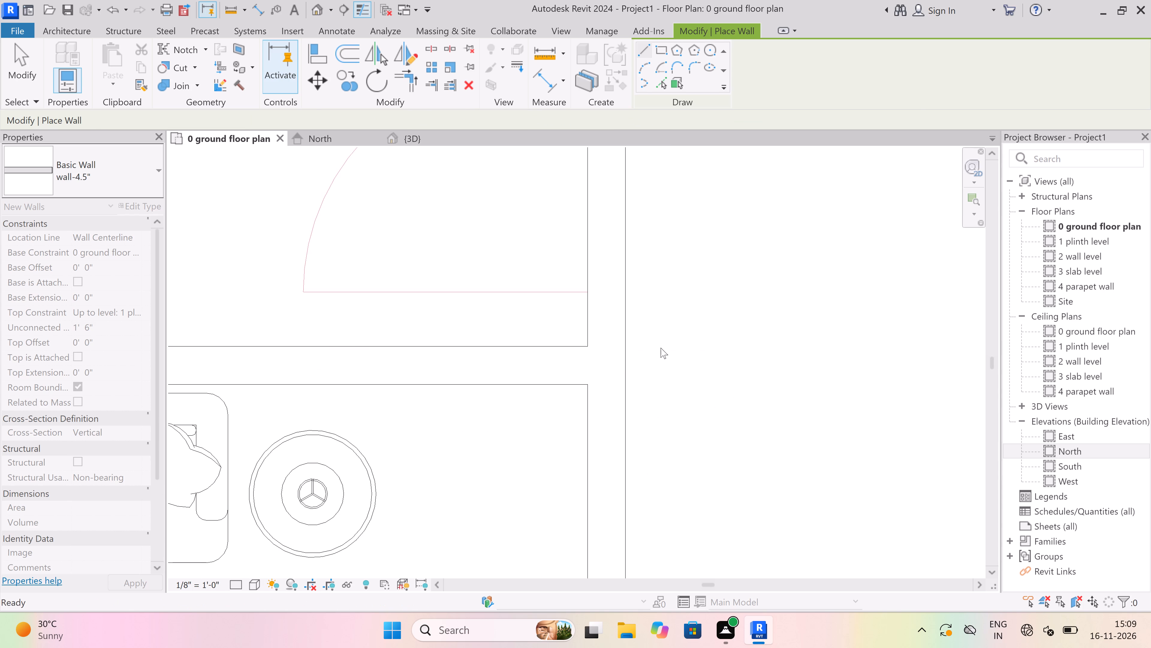
In the 3D view, set the left-hand bedroom–living wall's base constraint to 1 plinth level and top constraint to 2 wall level.
scroll(625, 337, "down", 1)
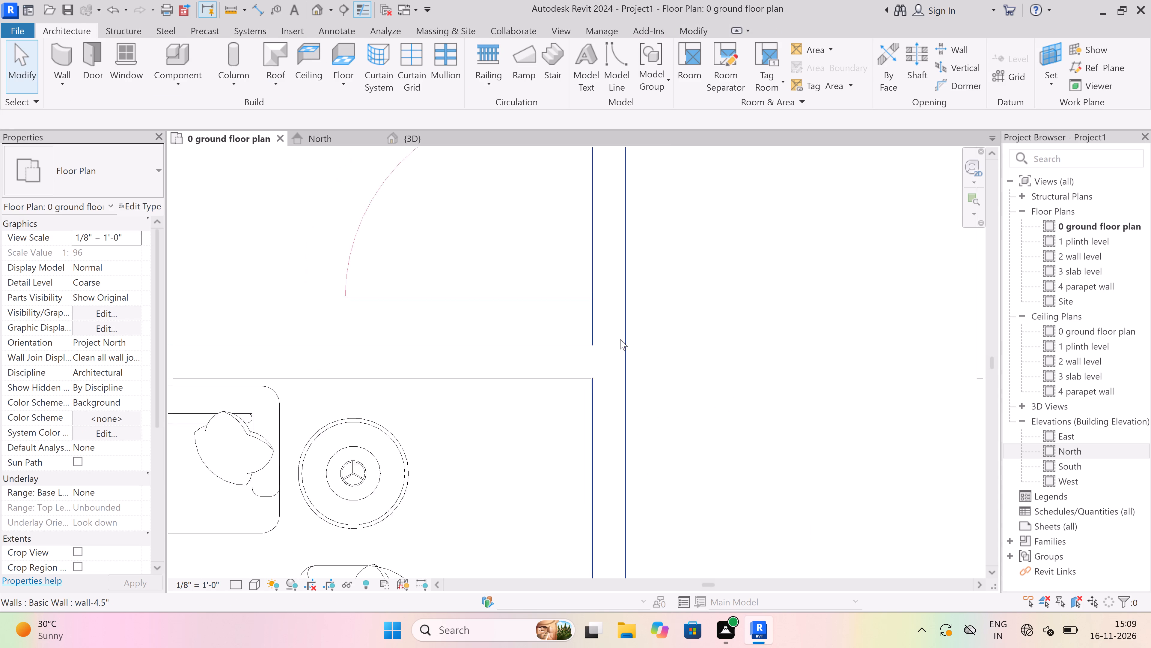
scroll(620, 339, "down", 1)
scroll(586, 354, "down", 13)
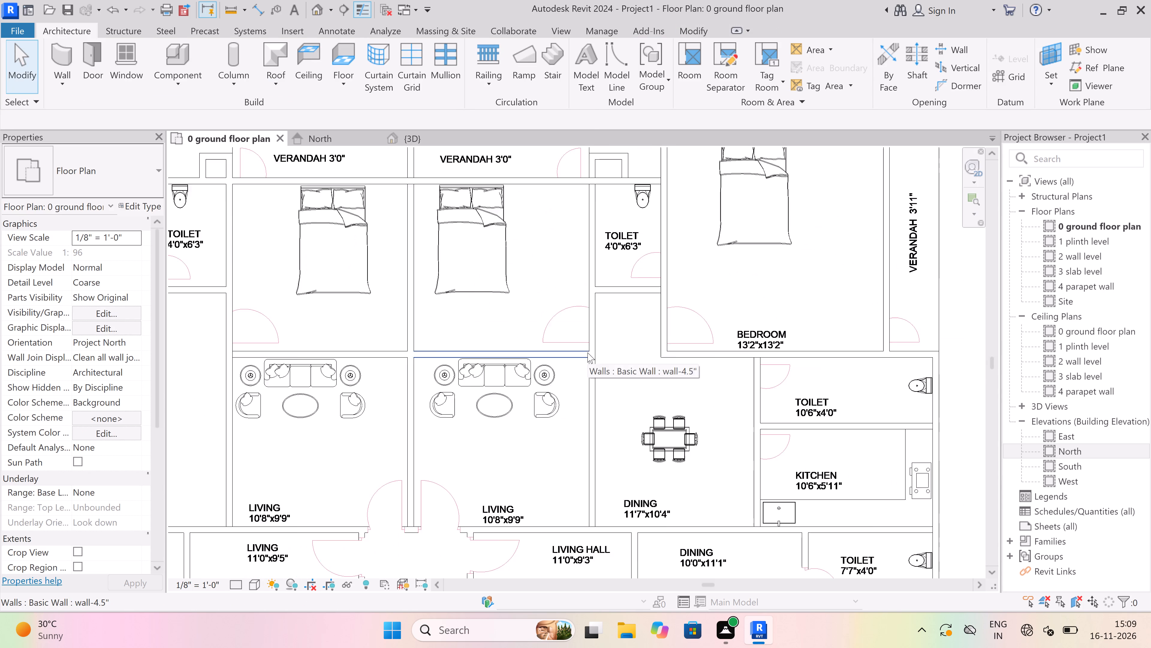
scroll(587, 352, "down", 7)
scroll(556, 400, "up", 3)
scroll(554, 340, "down", 4)
left_click(412, 135)
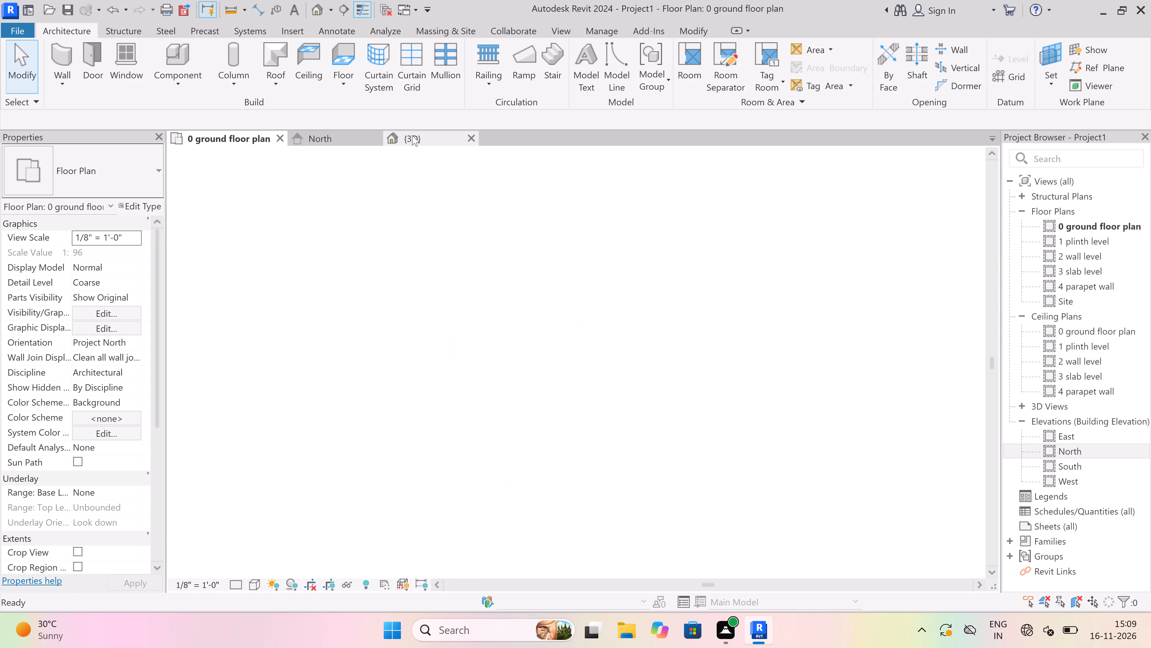
scroll(590, 337, "down", 8)
scroll(528, 320, "up", 2)
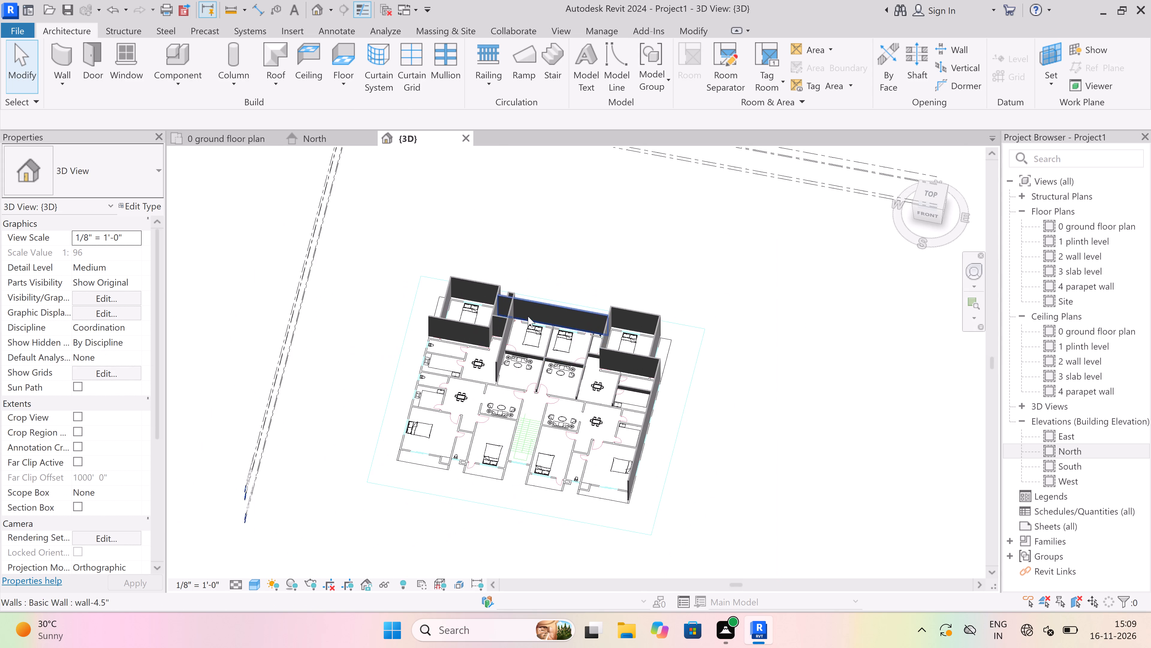
scroll(527, 315, "up", 9)
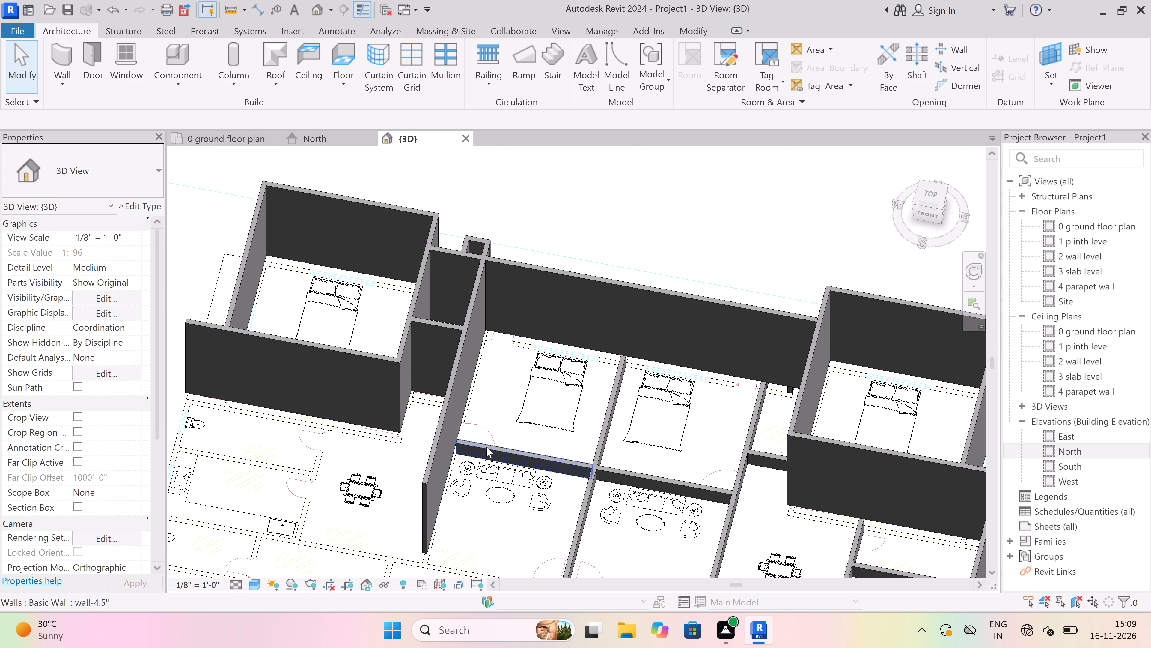
left_click(486, 447)
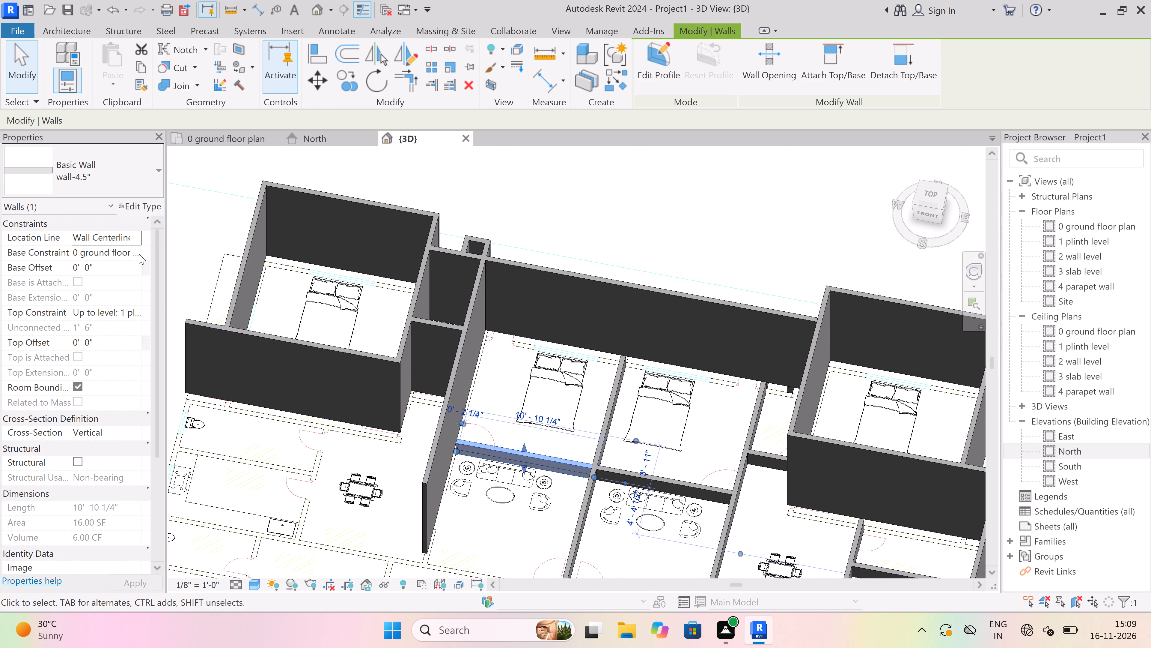
left_click(139, 254)
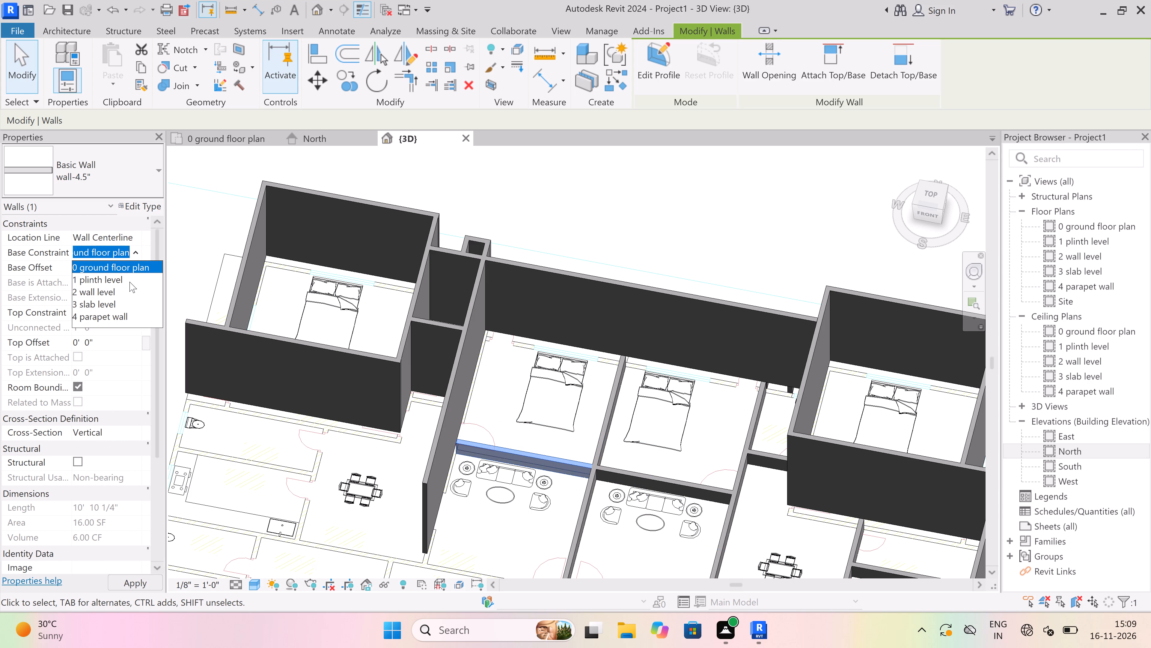
left_click(129, 280)
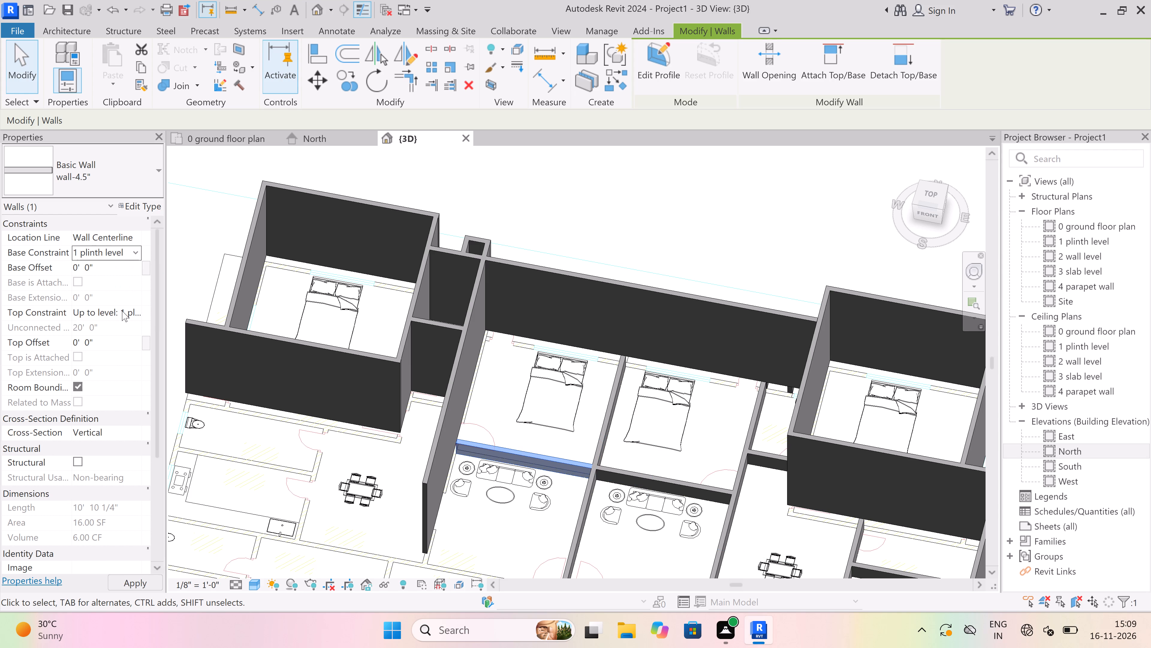
left_click(135, 309)
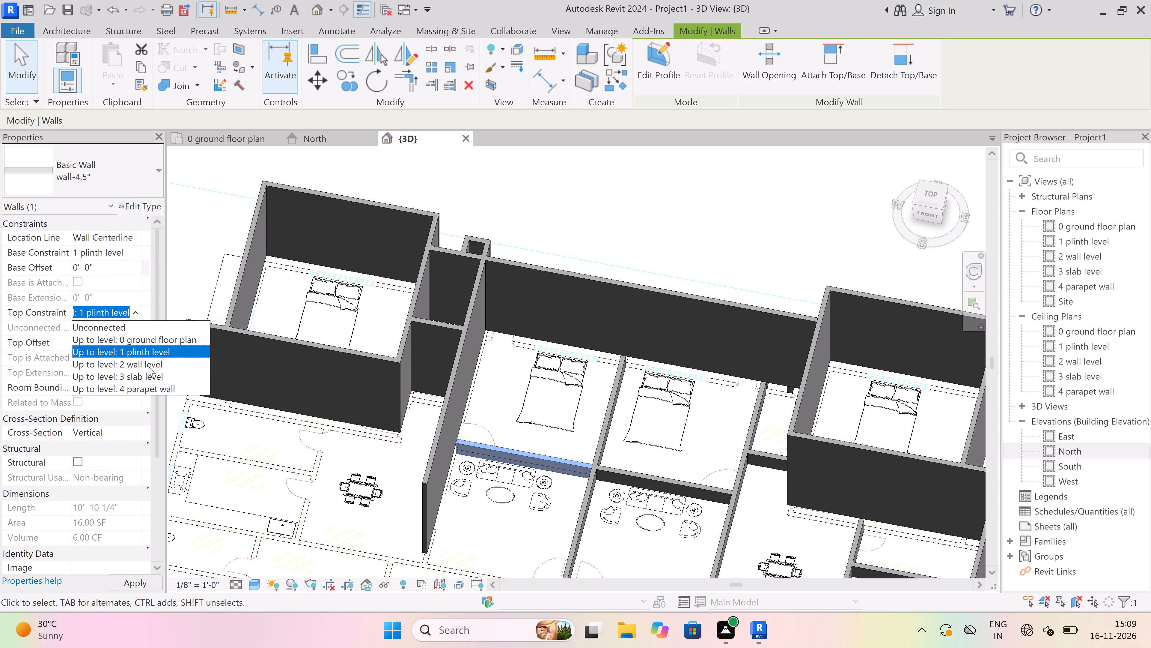
left_click(149, 362)
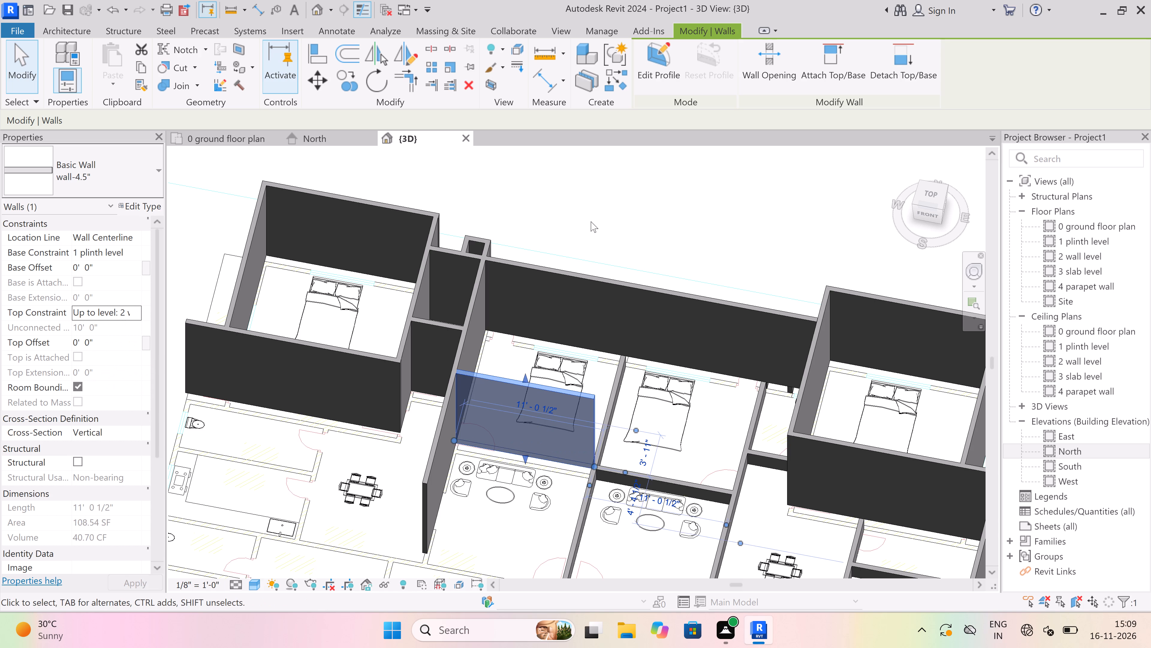
key("Escape")
Set the central wall between the mirrored bedrooms and living rooms to base constraint 1 plinth level and top constraint 2 wall level.
left_click(626, 373)
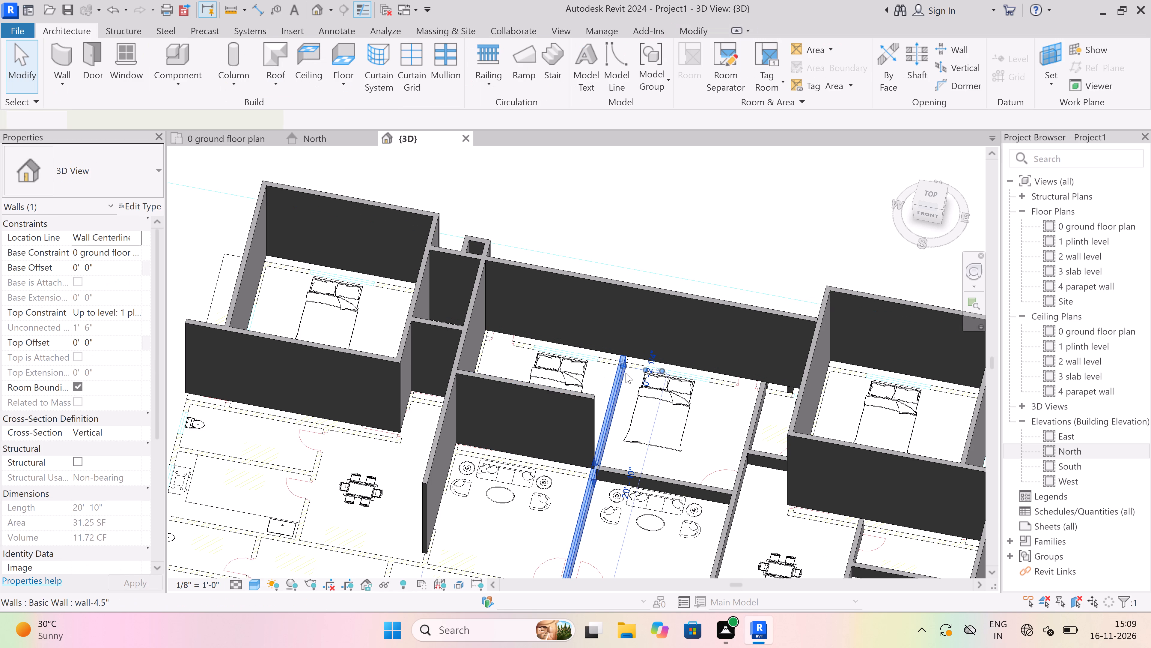
left_click(129, 248)
left_click(134, 256)
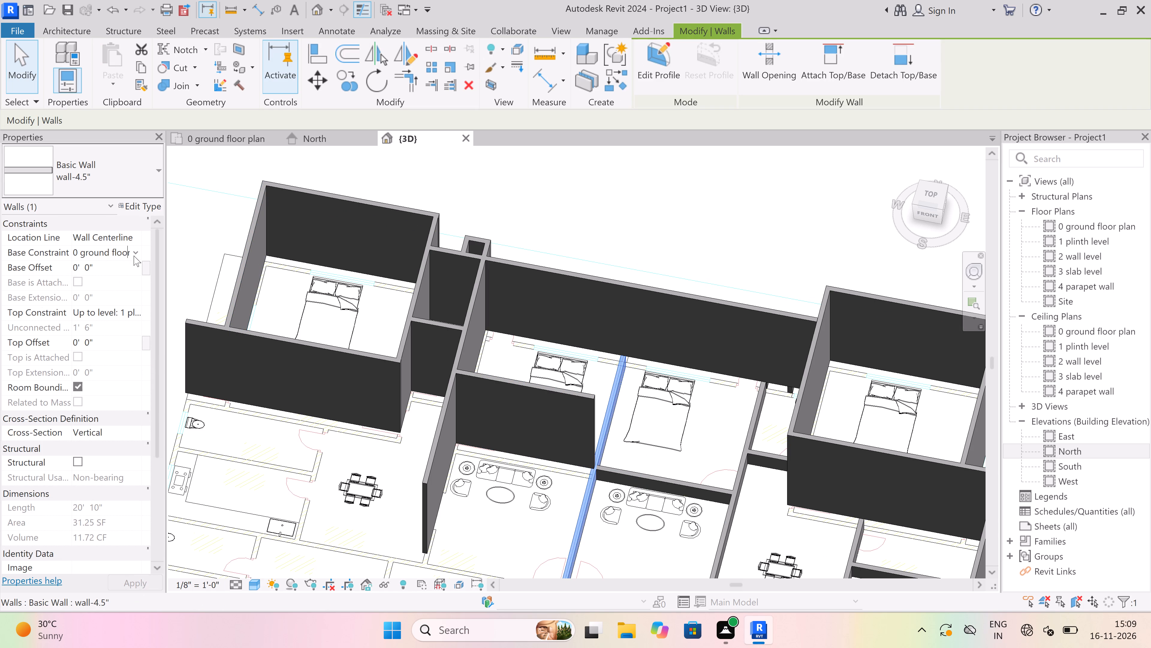
left_click(118, 280)
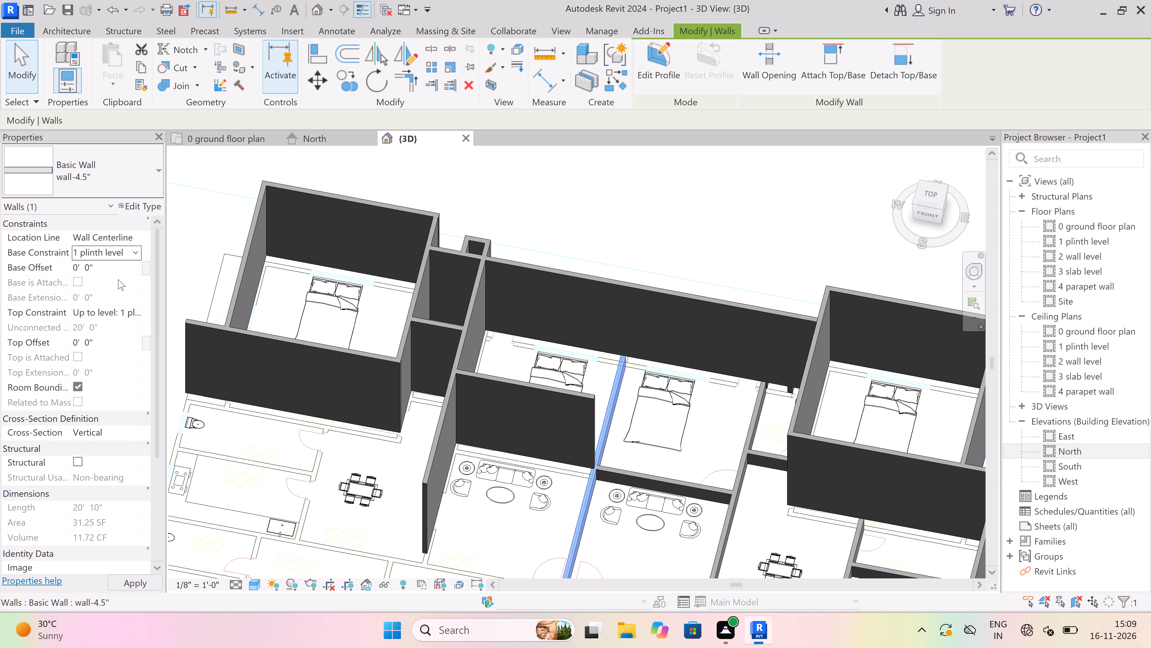
left_click(138, 318)
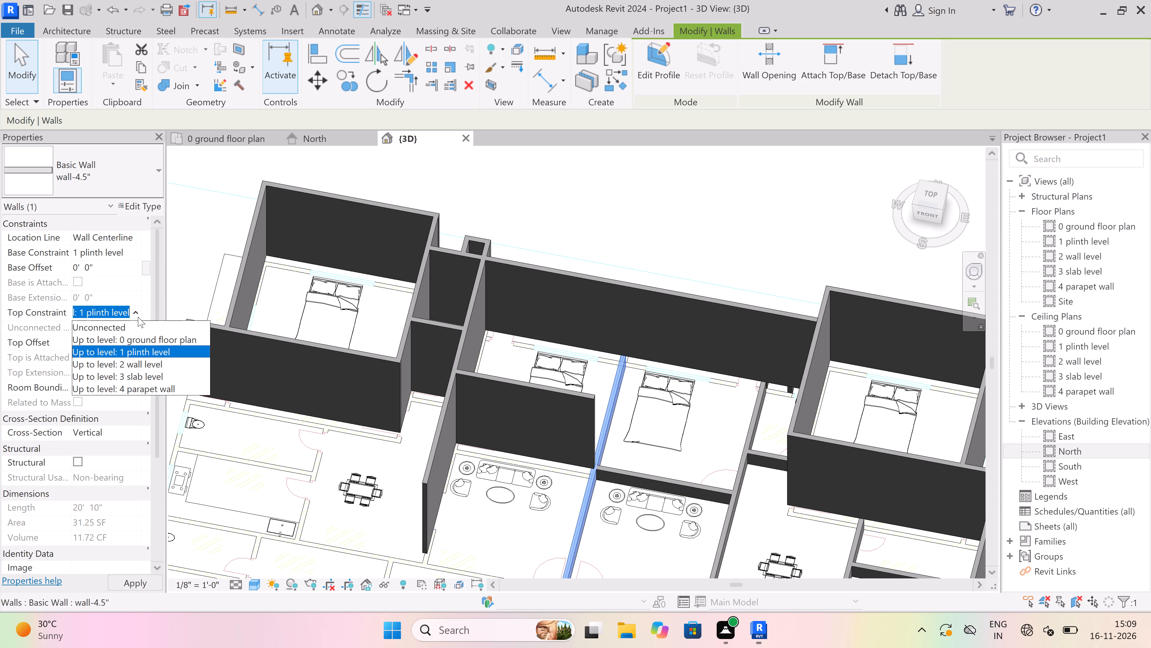
left_click(138, 359)
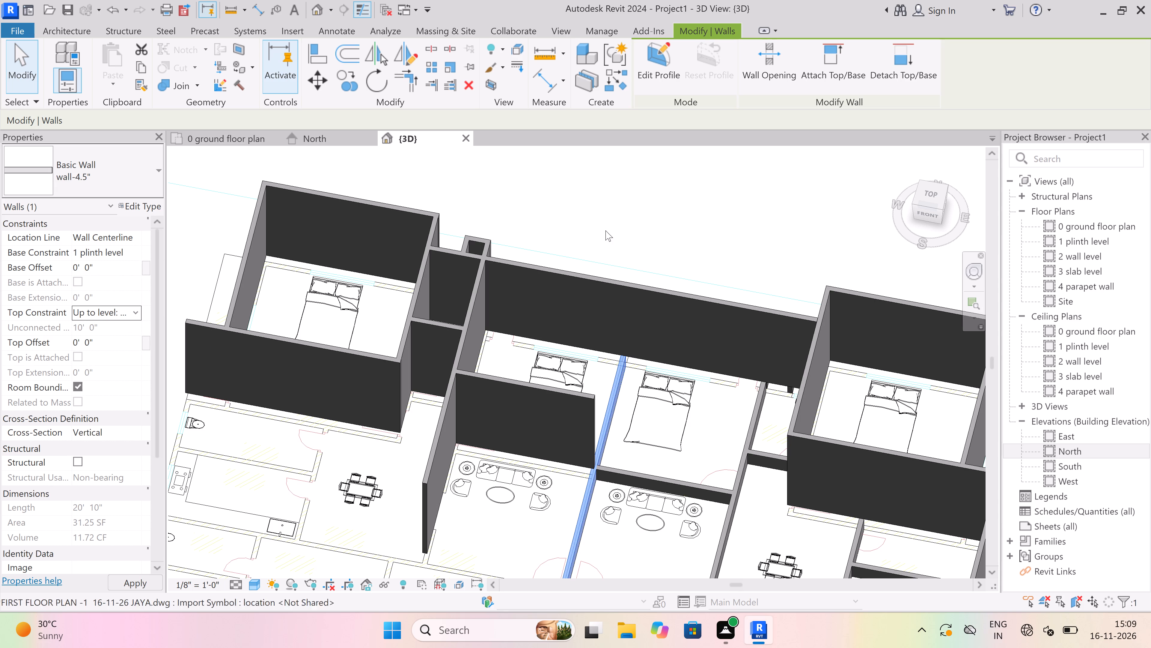
key("Escape")
Set the right-hand bedroom–living wall's base constraint to 1 plinth level and its top constraint to 2 wall level.
scroll(611, 223, "down", 6)
scroll(620, 279, "up", 4)
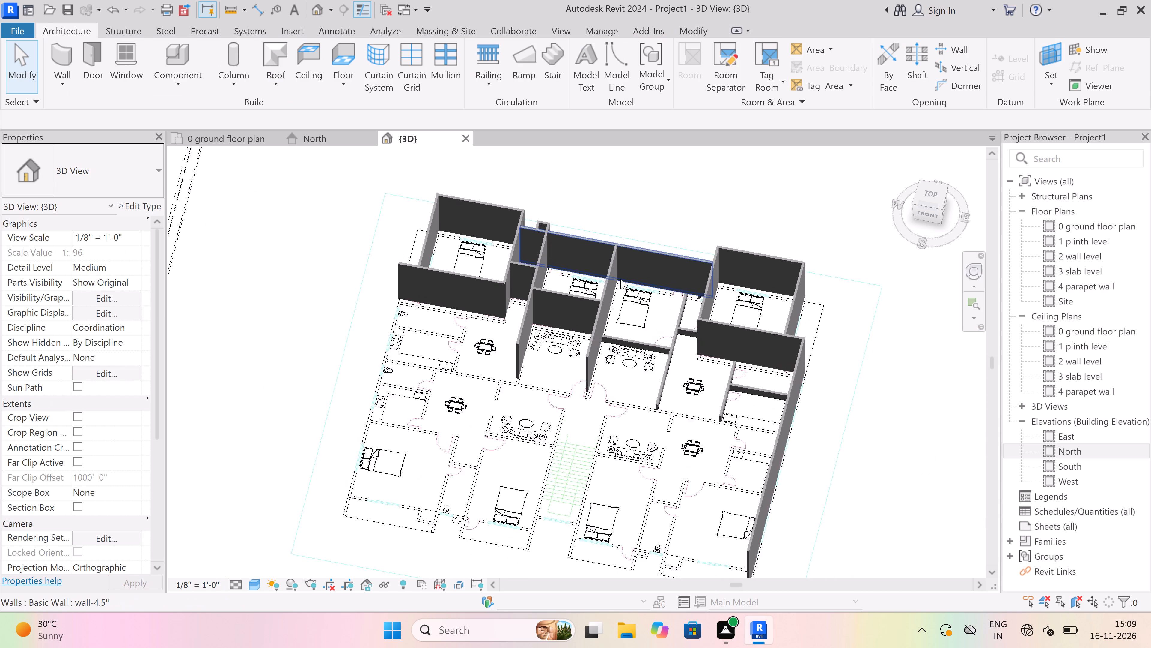
scroll(618, 368, "up", 1)
left_click(618, 367)
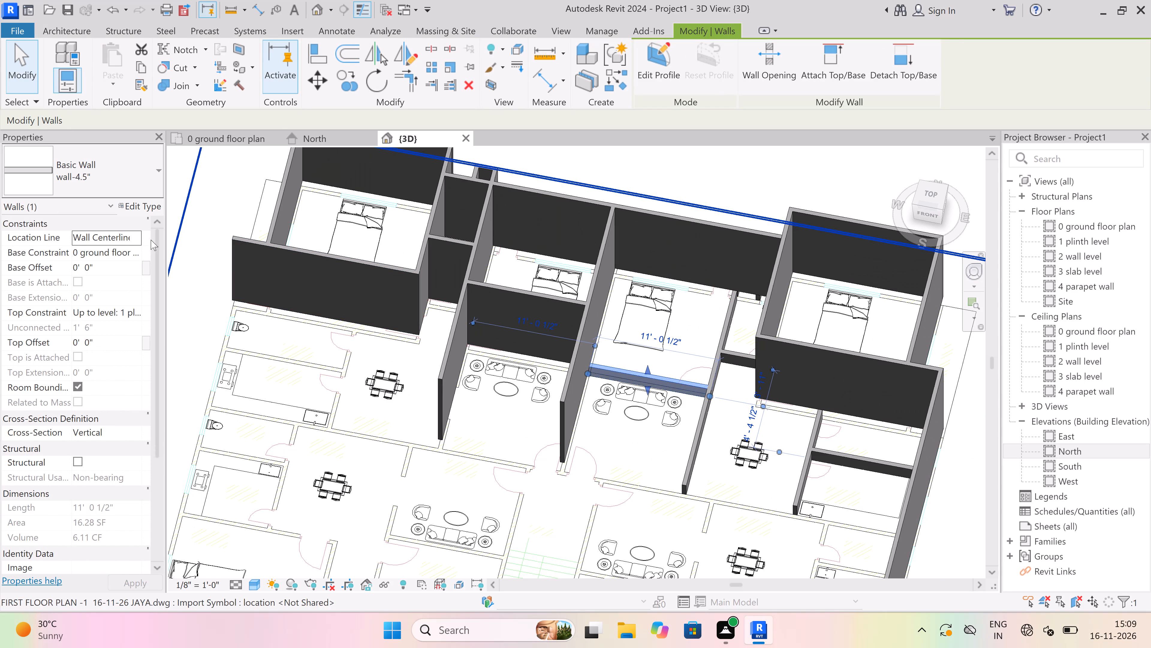
left_click(132, 251)
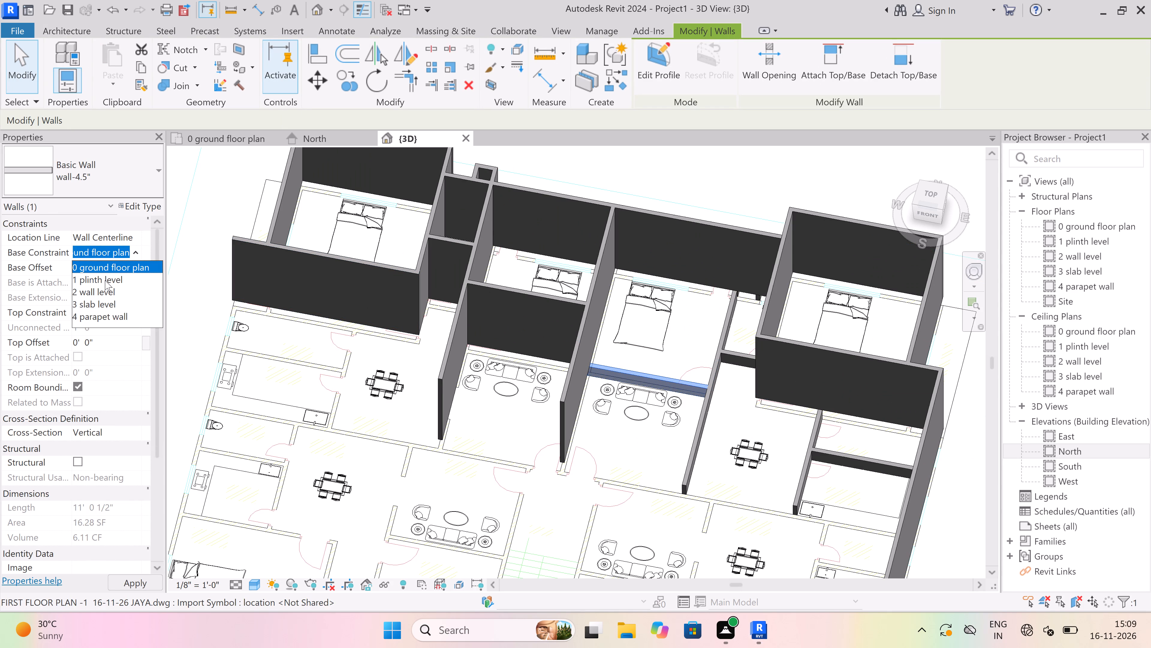
left_click(105, 280)
left_click(128, 308)
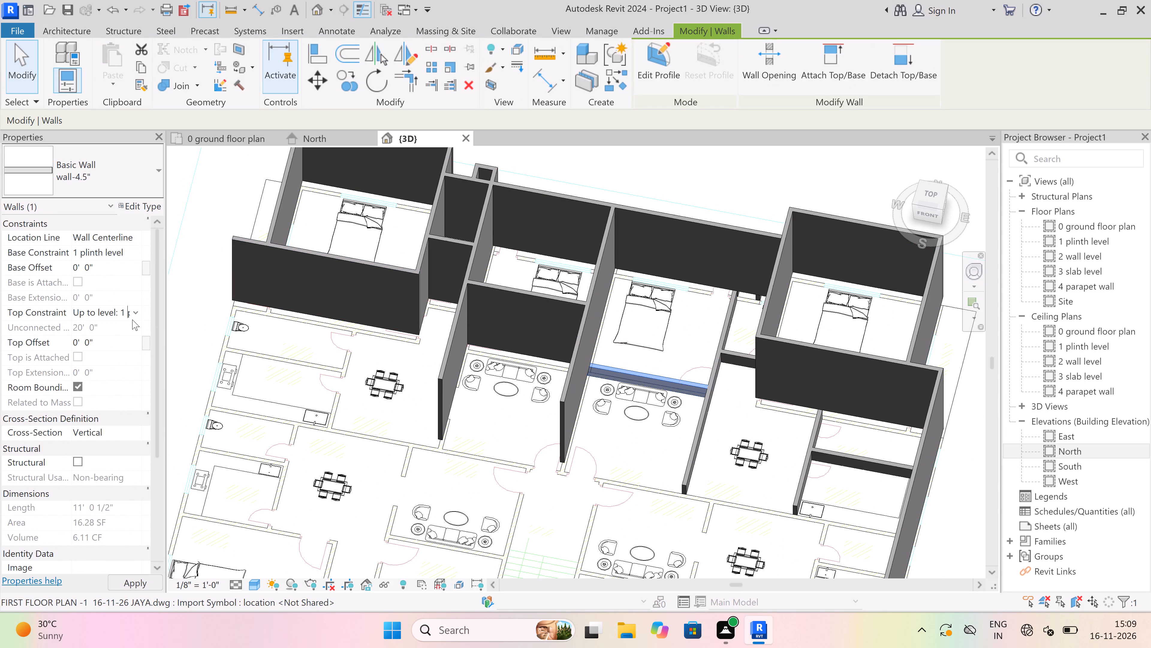
left_click(135, 313)
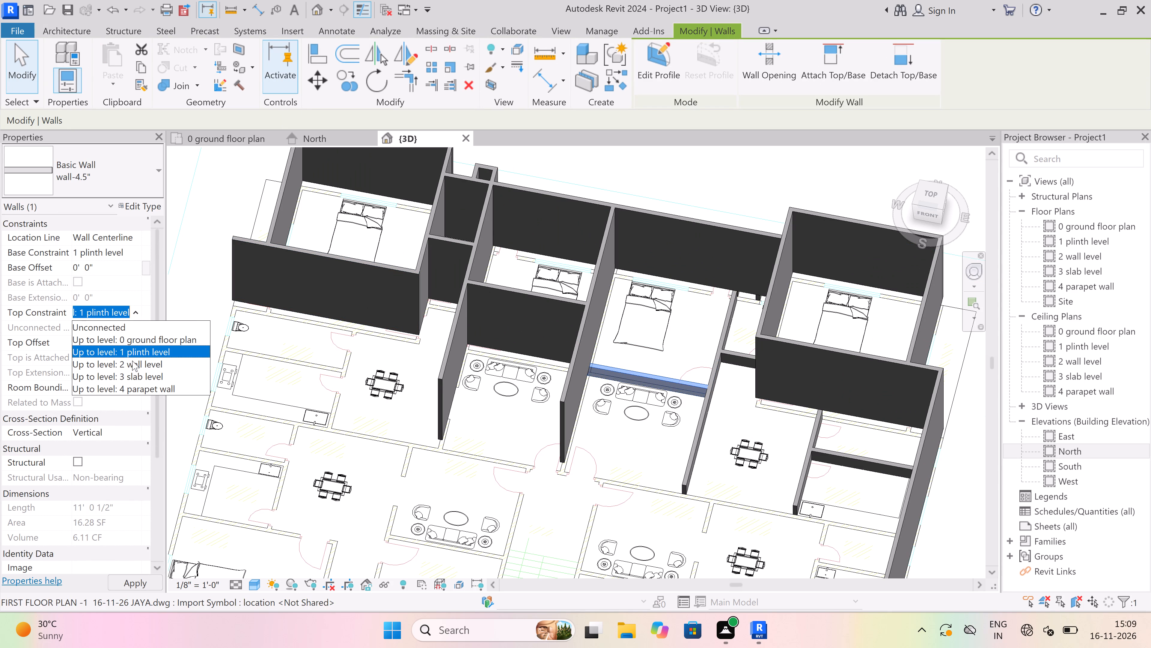
left_click(132, 360)
key("Escape")
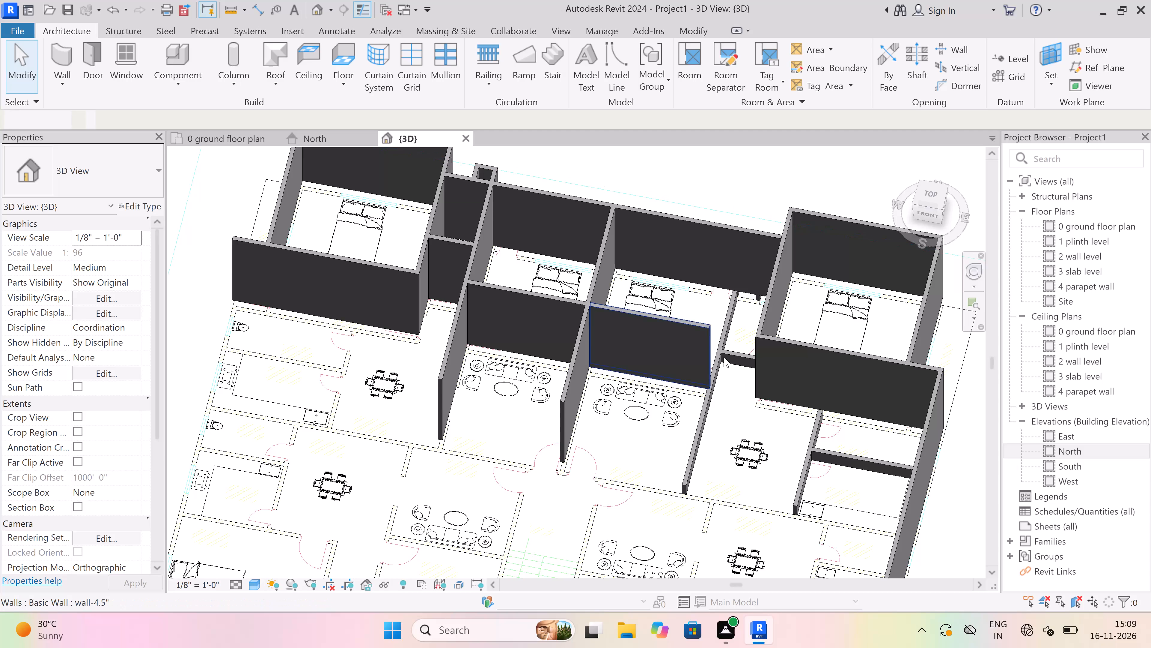
Set the wall between the right-hand living room and dining area to base constraint 1 plinth level and top constraint 2 wall level.
scroll(729, 332, "up", 3)
left_click(730, 320)
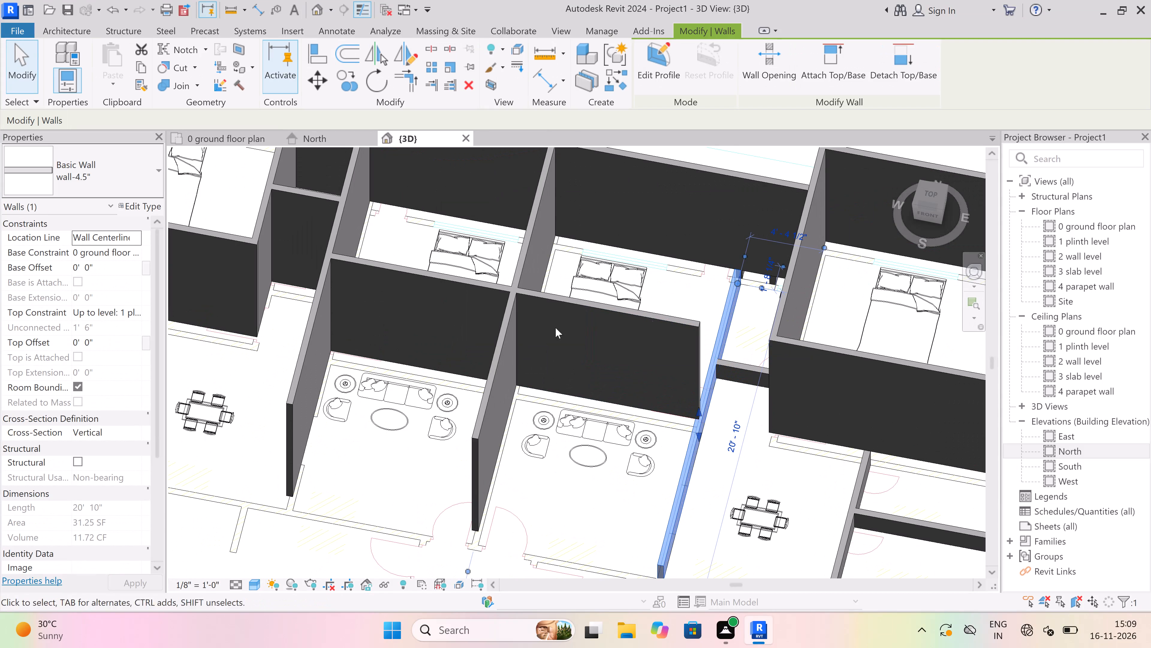
left_click(132, 252)
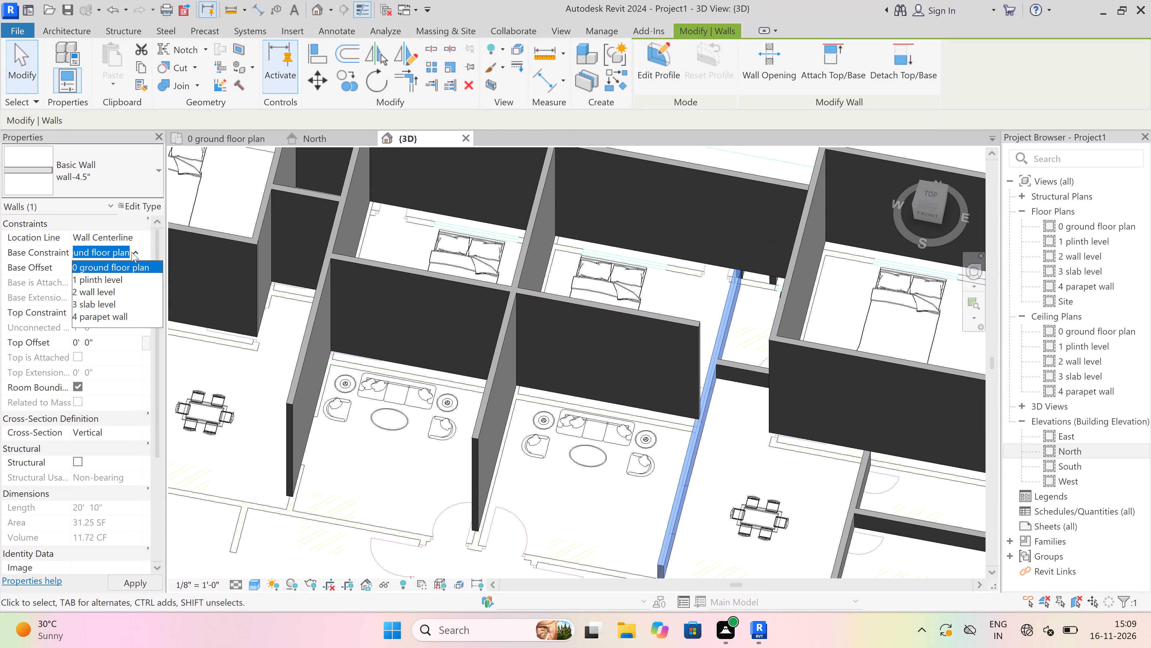
left_click(108, 277)
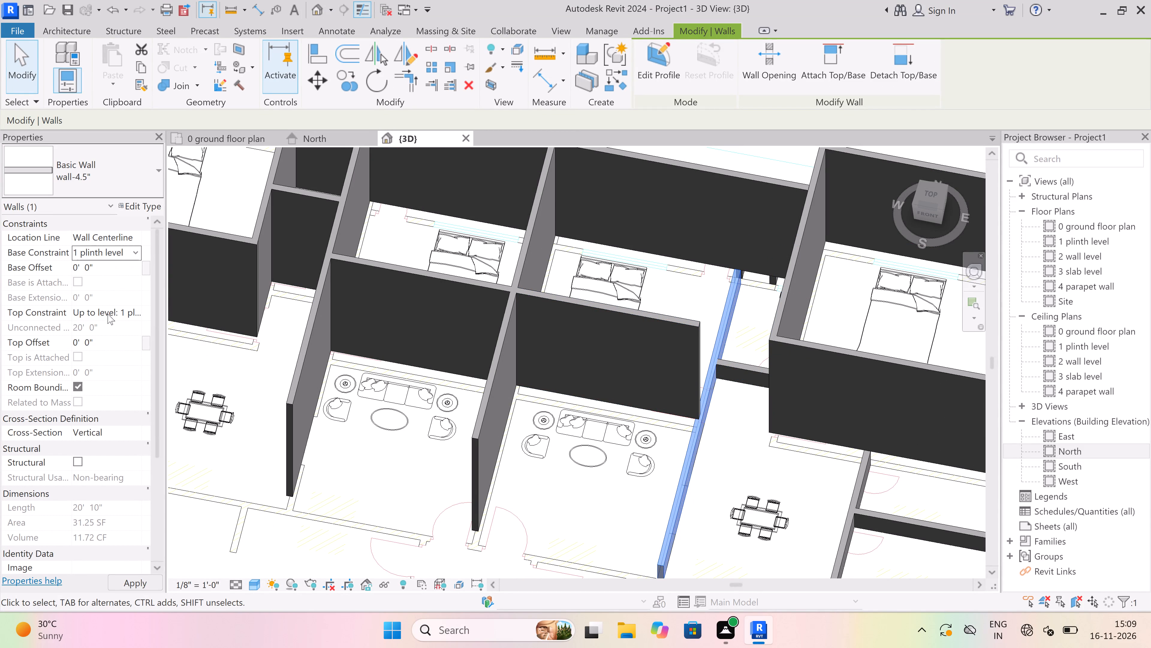
left_click(131, 309)
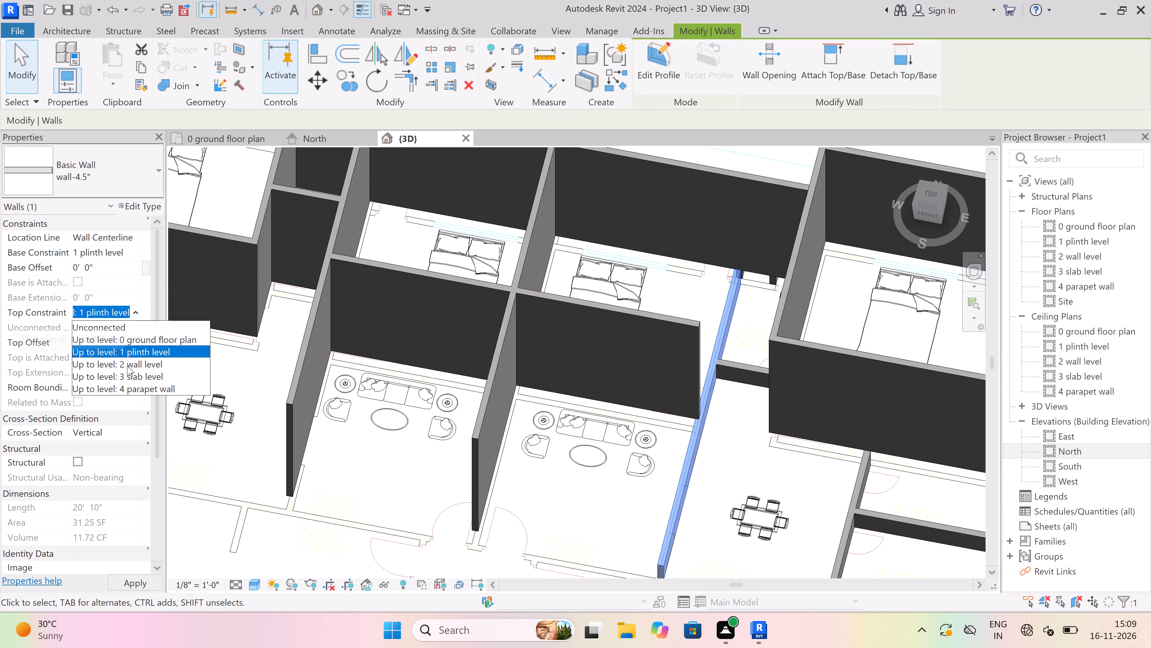
left_click(128, 365)
key("Escape")
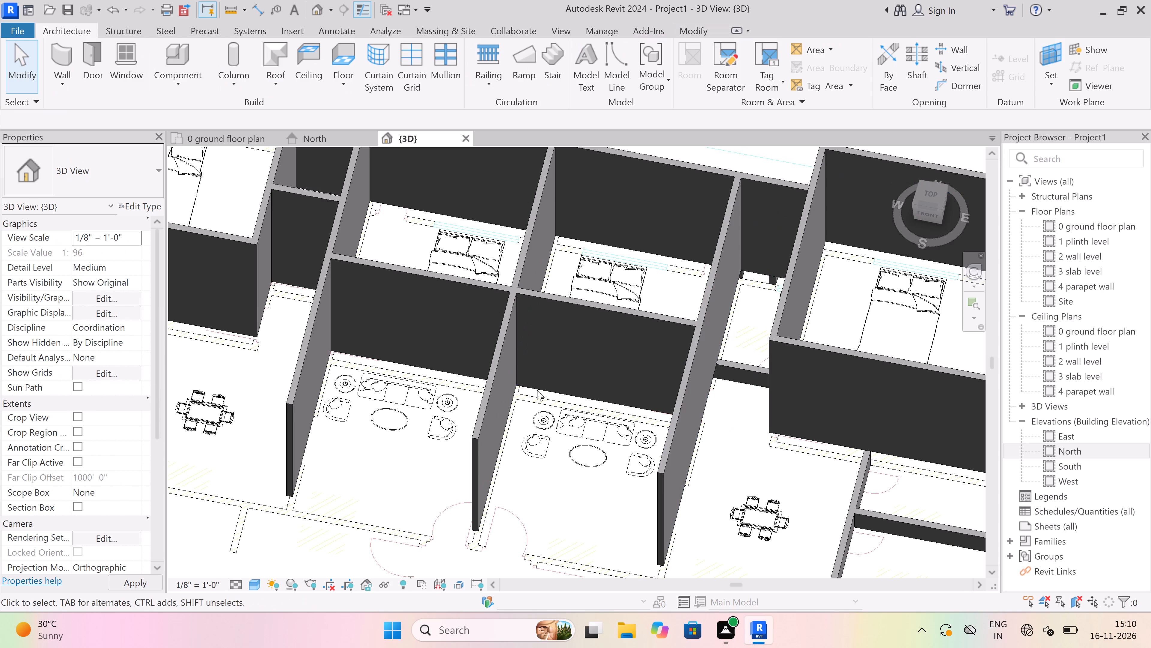
Examine the 3D model from several sides for walls that still need their height constraints changed.
scroll(538, 390, "down", 8)
scroll(465, 386, "down", 3)
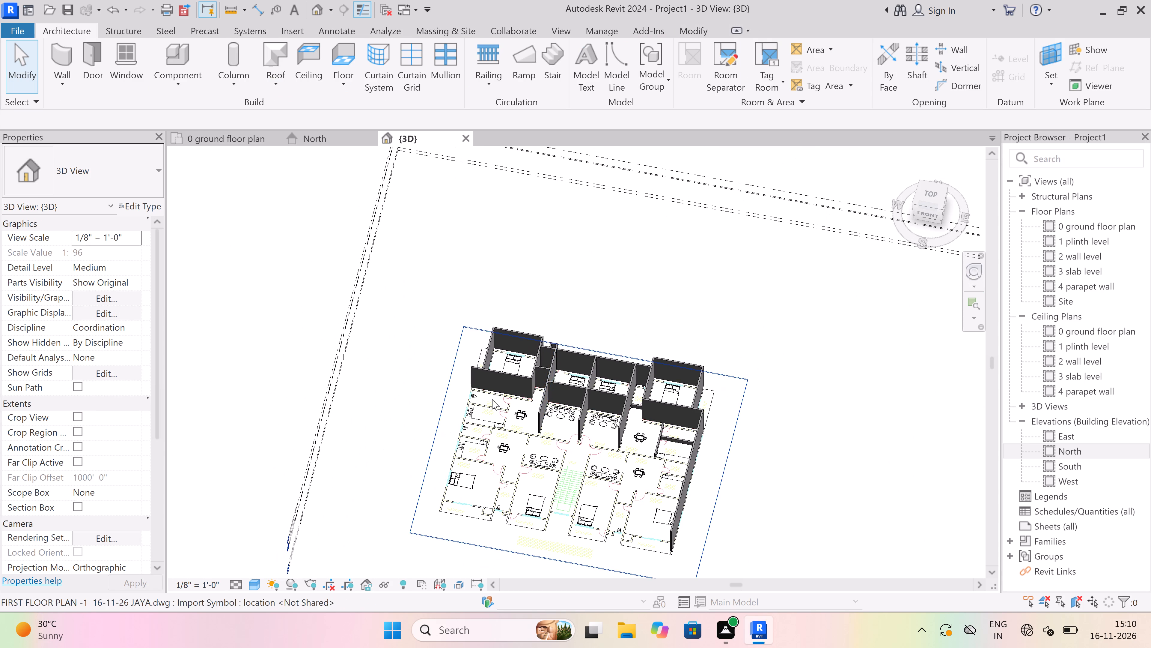
scroll(352, 342, "down", 1)
middle_click_drag(352, 342, 494, 398)
scroll(469, 383, "down", 8)
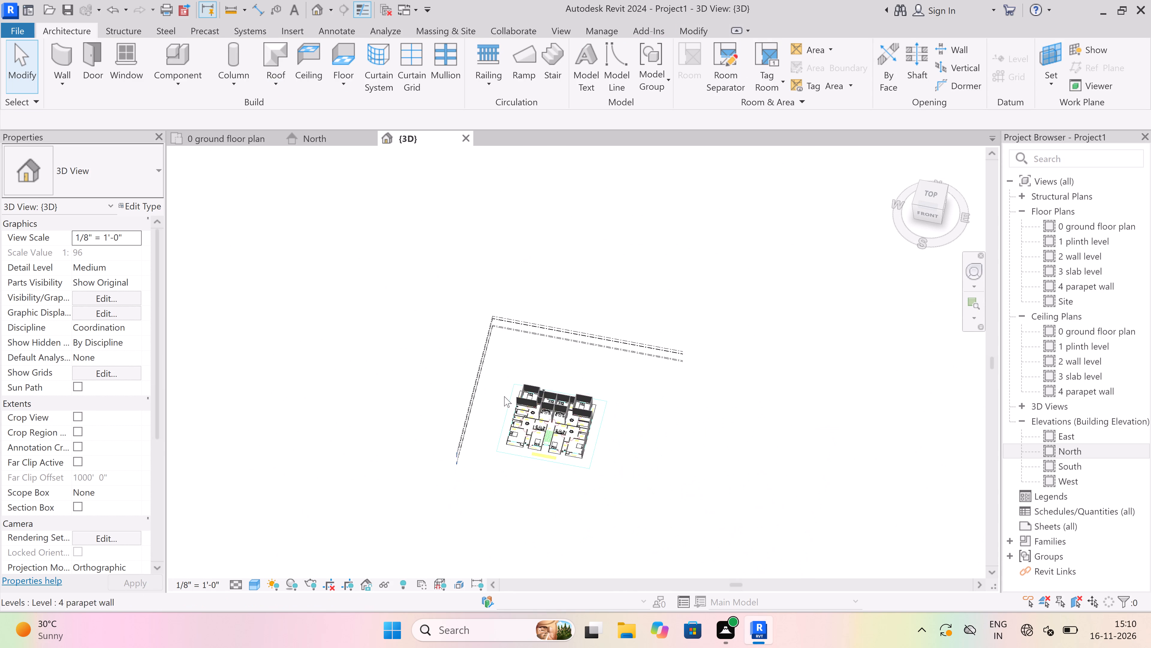
scroll(516, 385, "up", 3)
scroll(624, 473, "up", 2)
middle_click_drag(453, 394, 571, 404)
middle_click_drag(442, 421, 630, 444, "shift")
scroll(599, 462, "down", 1, "shift")
scroll(659, 411, "up", 8)
scroll(646, 457, "up", 4)
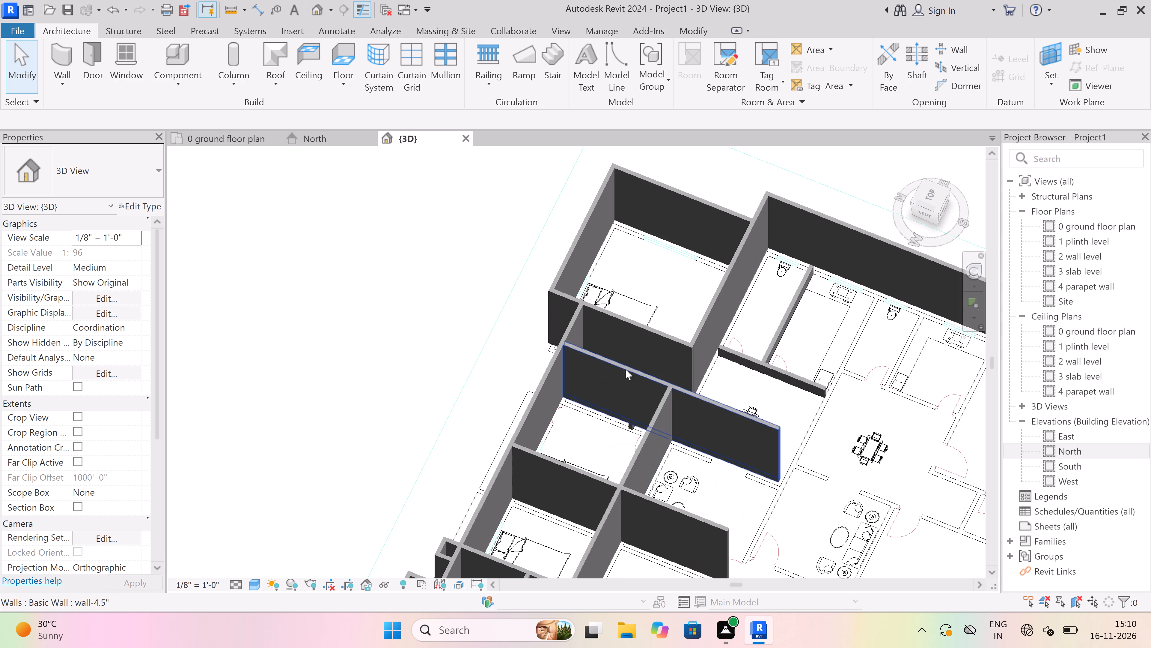
Set the short wall between the right-hand toilet and dining area to base constraint 1 plinth level and top constraint 2 wall level.
scroll(626, 369, "down", 9)
middle_click_drag(660, 376, 501, 409, "shift")
scroll(610, 369, "up", 6)
scroll(690, 373, "up", 3)
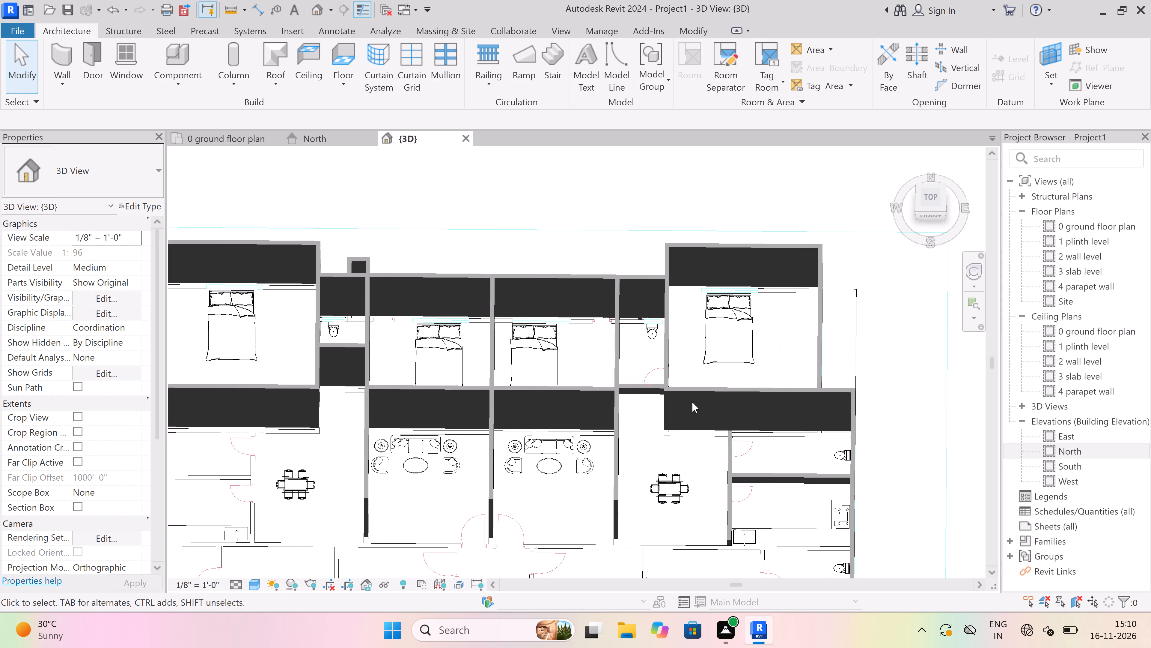
scroll(646, 371, "up", 2)
left_click(634, 387)
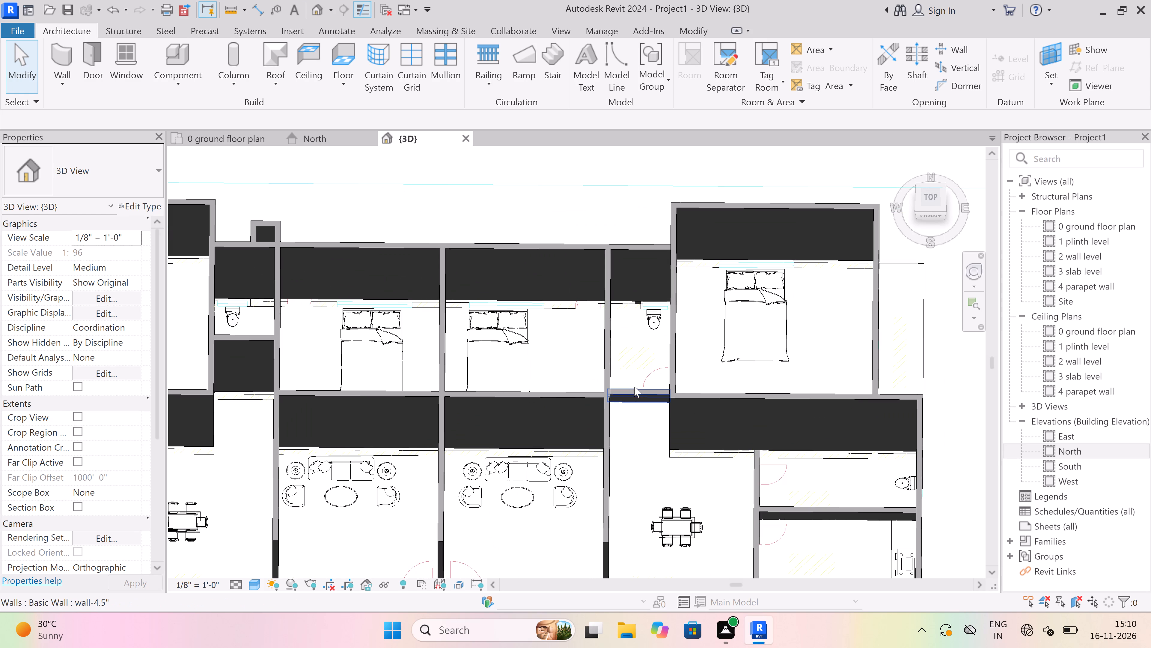
left_click(136, 254)
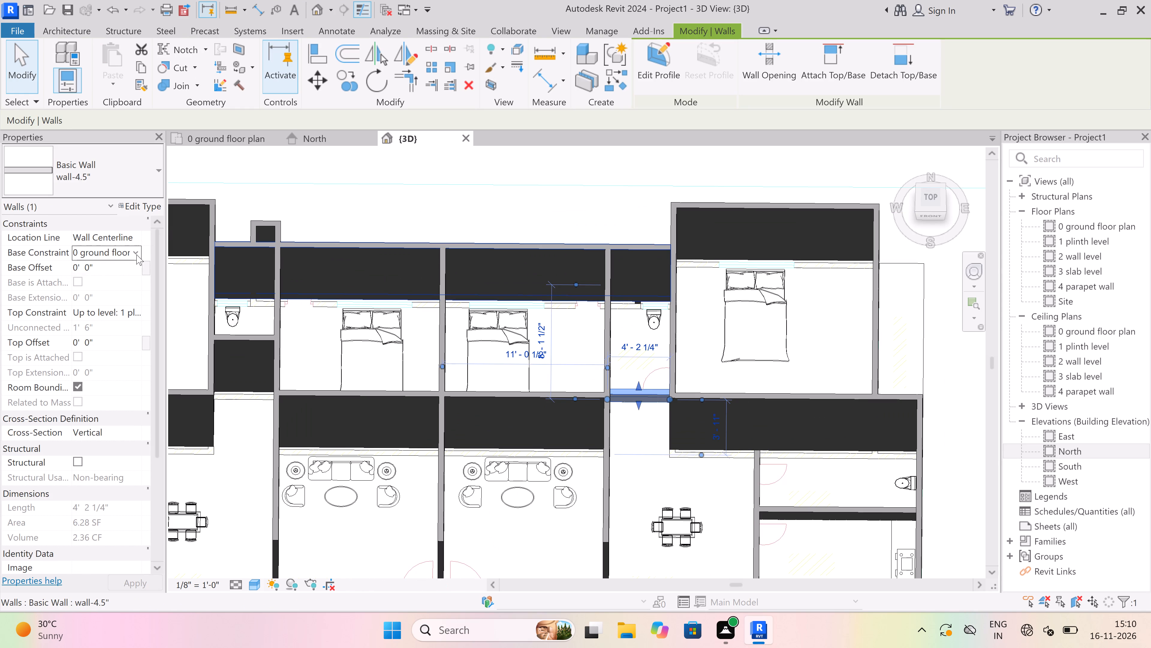
left_click(121, 279)
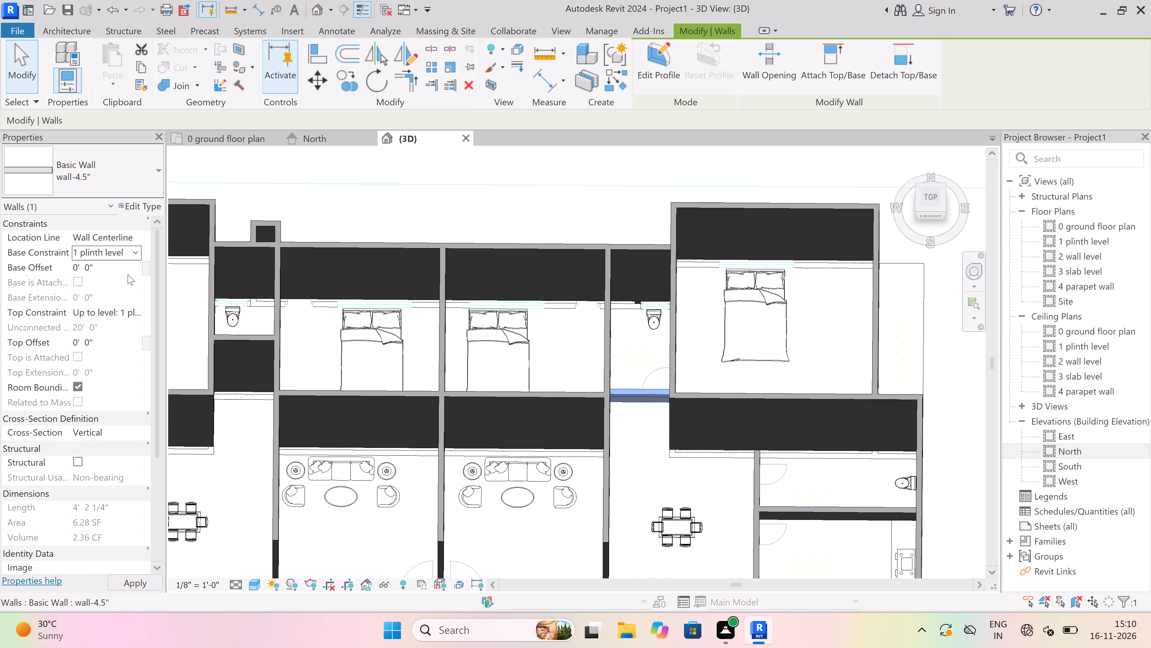
left_click(138, 309)
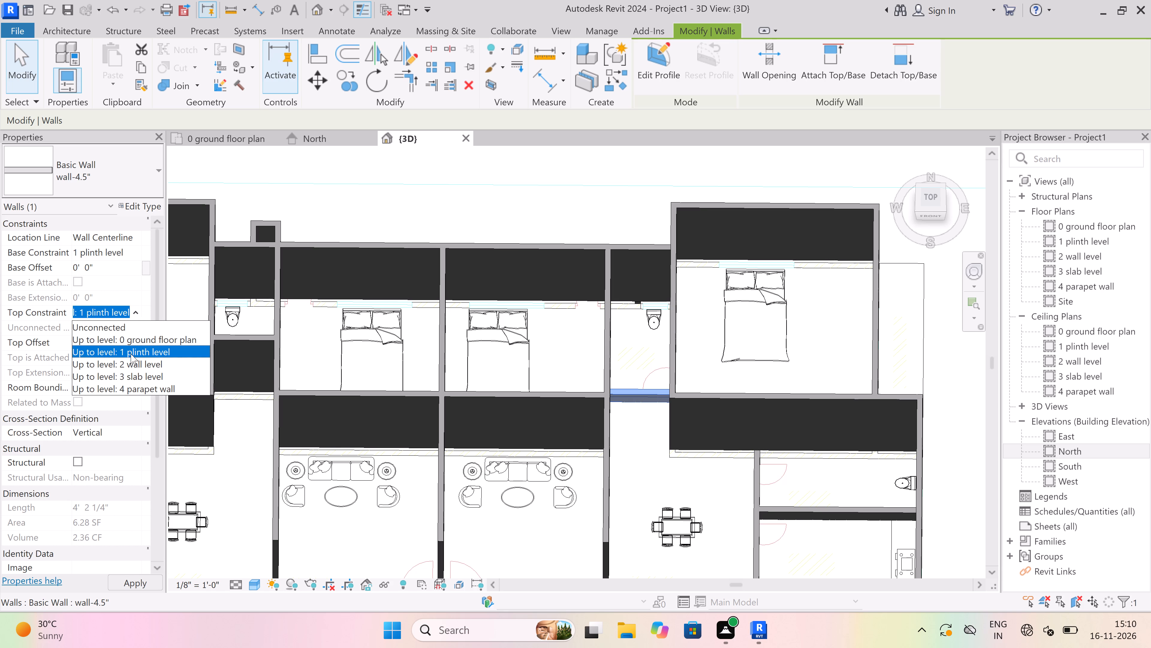
left_click(136, 363)
scroll(386, 360, "down", 5)
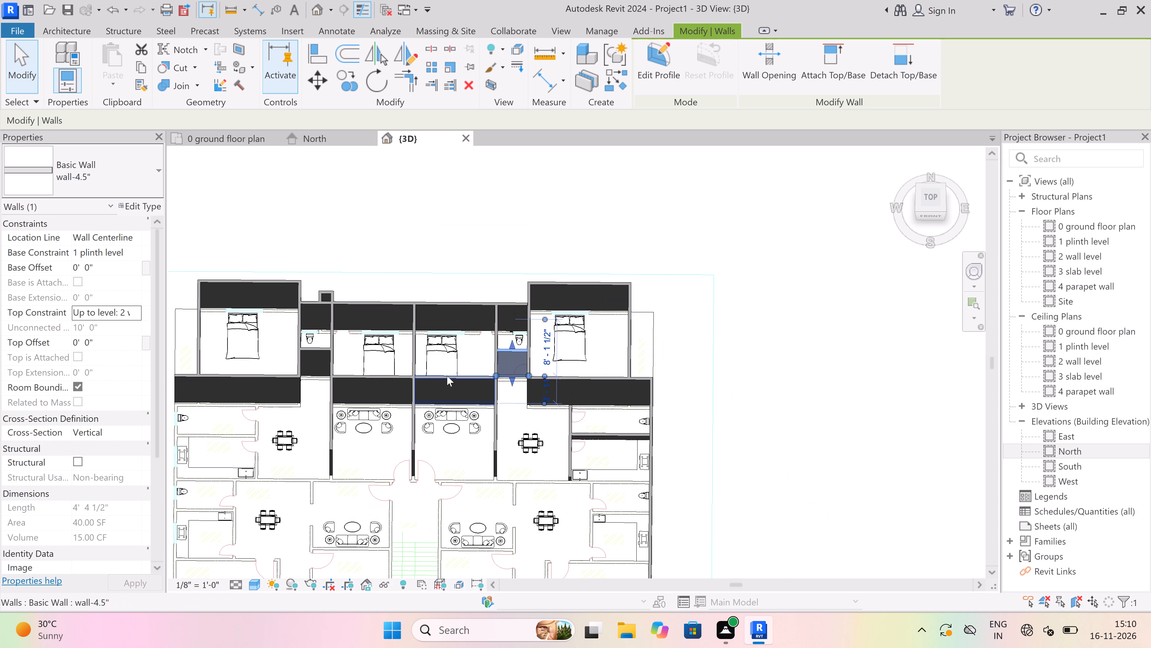
key("Escape")
Set the low rear shaft's side wall nearest the corner bedroom to base constraint 1 plinth level and top constraint 2 wall level.
scroll(453, 360, "down", 6)
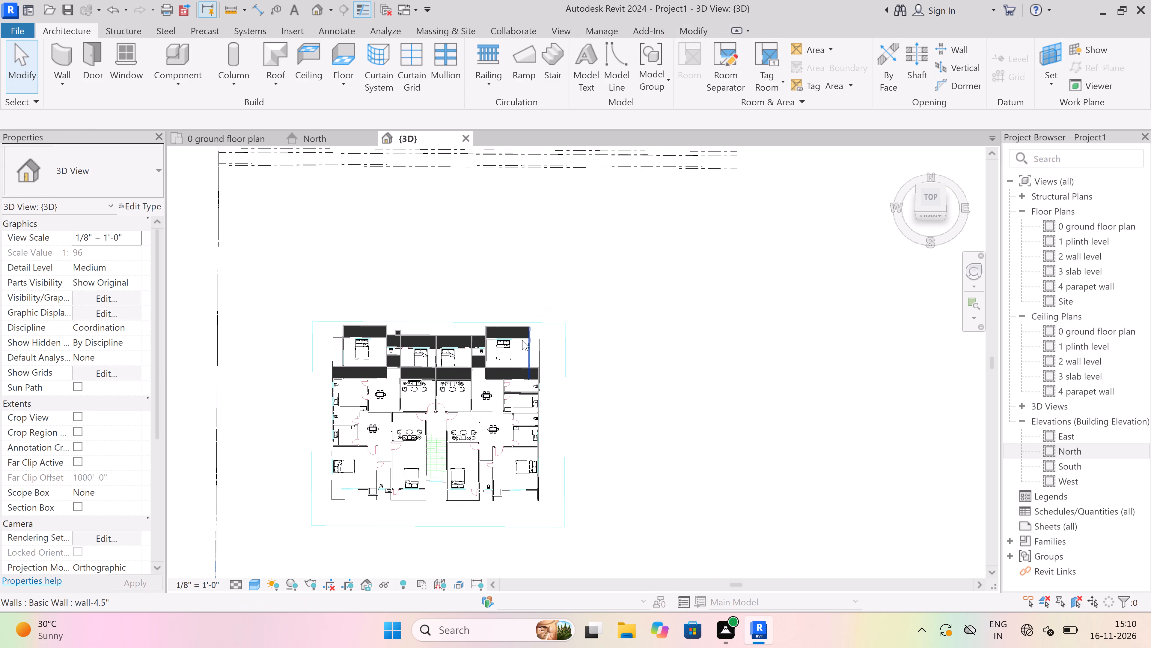
middle_click_drag(523, 347, 396, 401, "shift")
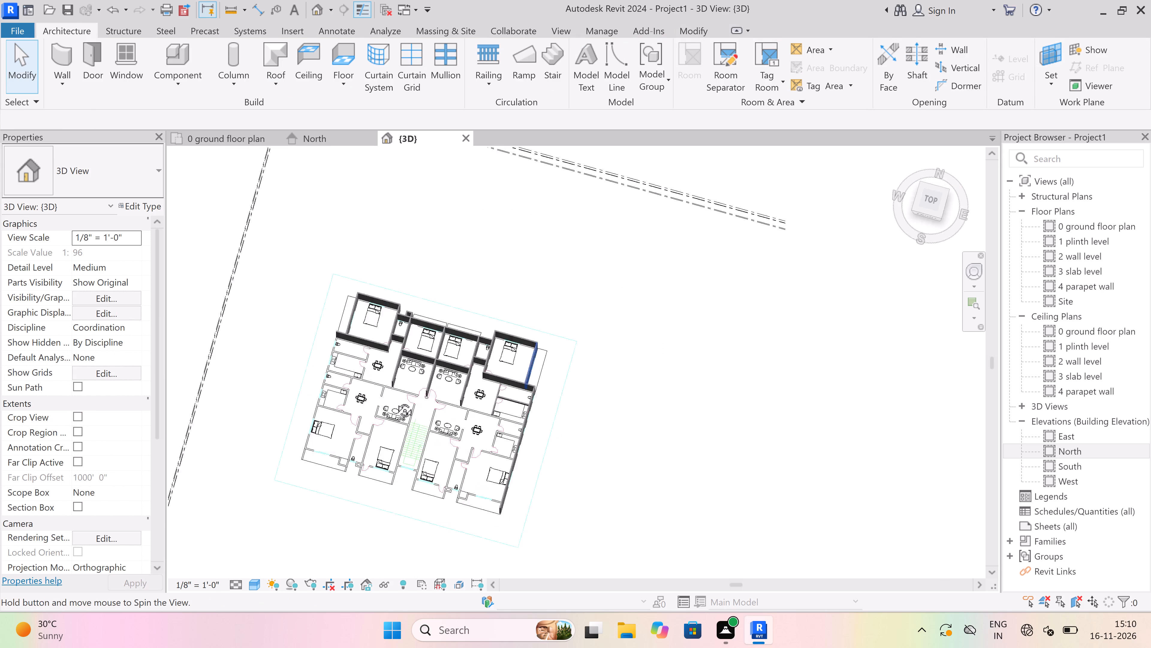
middle_click_drag(396, 401, 281, 331, "shift")
middle_click_drag(524, 369, 406, 368, "shift")
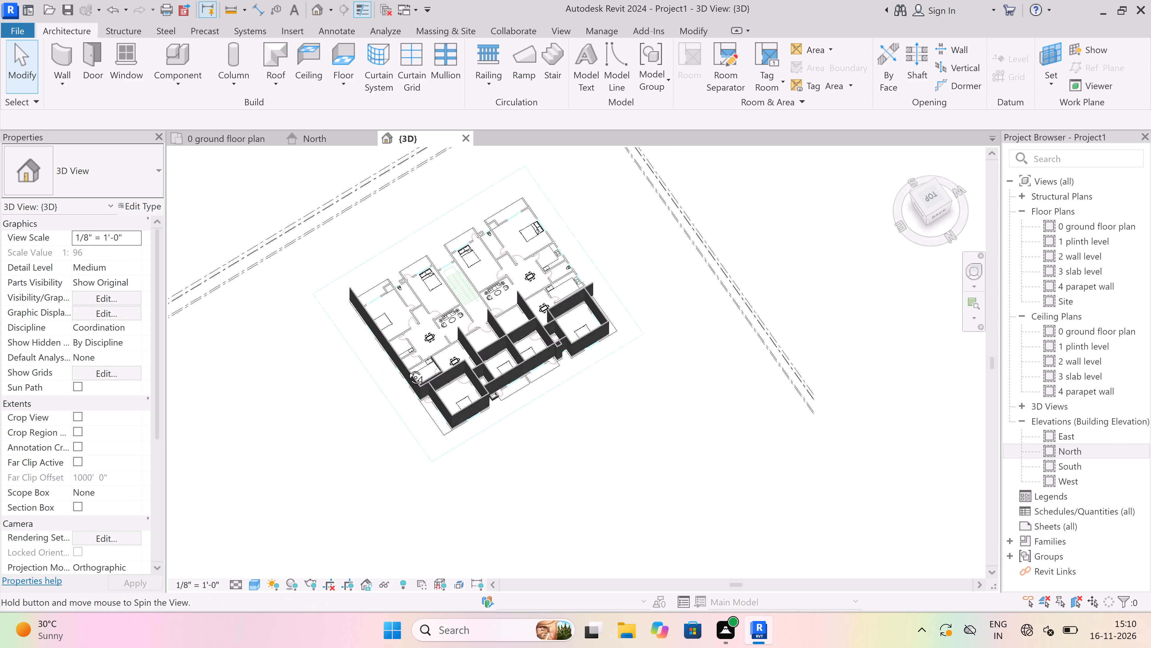
middle_click_drag(406, 368, 403, 315, "shift")
scroll(512, 428, "up", 3)
scroll(500, 364, "up", 4)
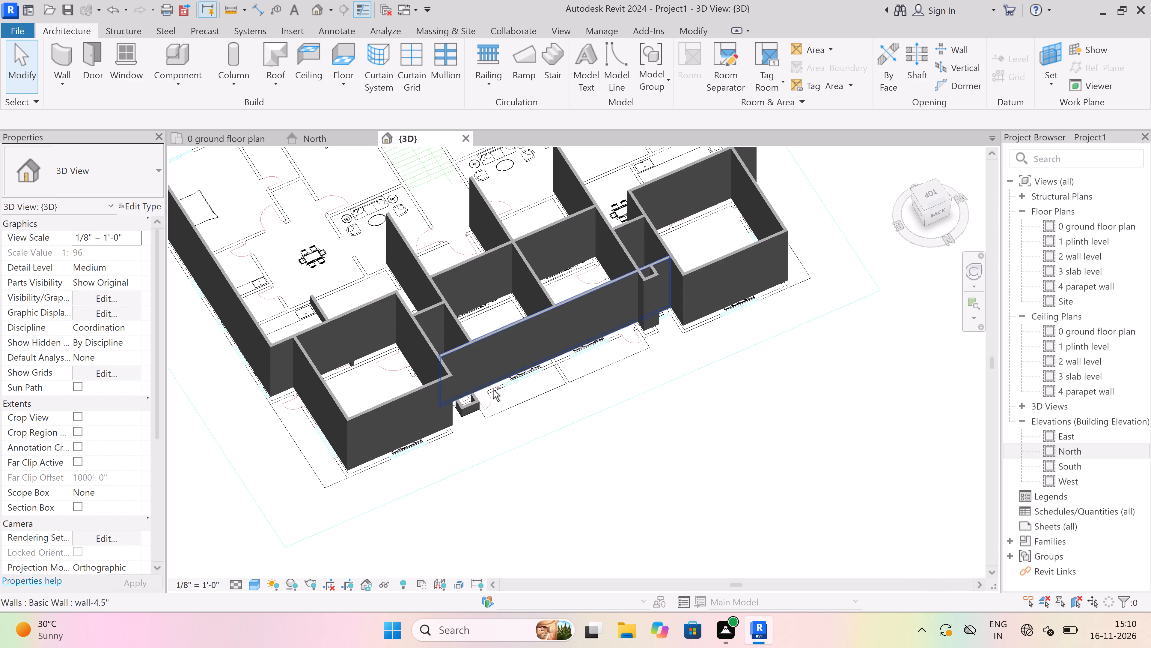
middle_click_drag(427, 399, 387, 356, "shift")
scroll(522, 422, "up", 7)
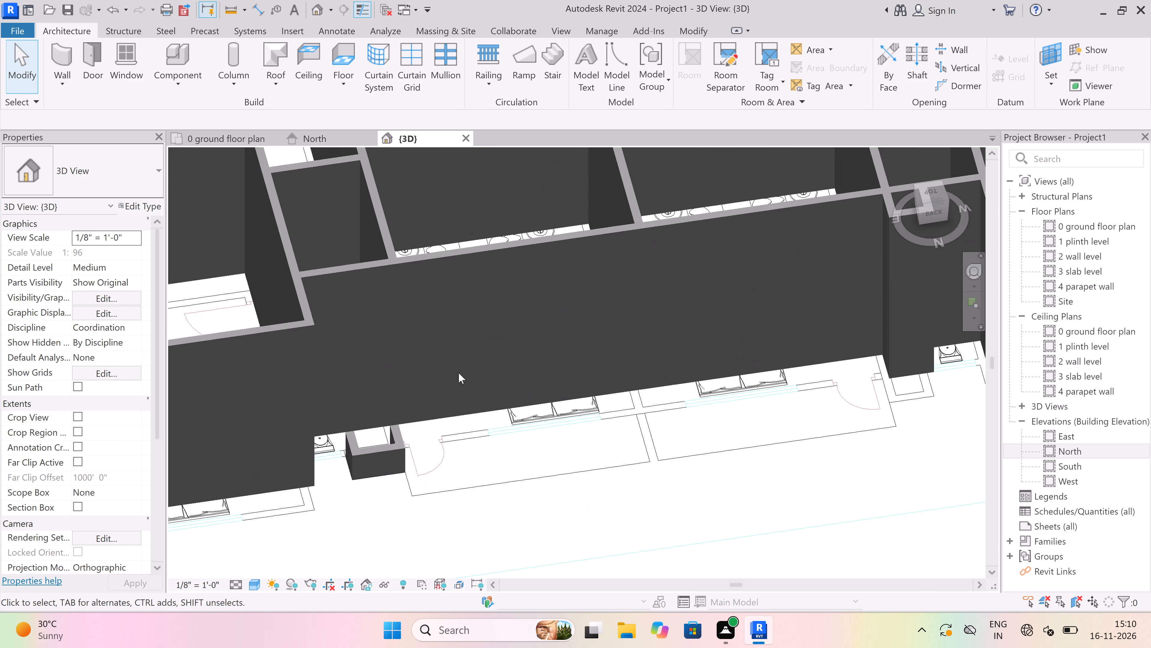
left_click(365, 442)
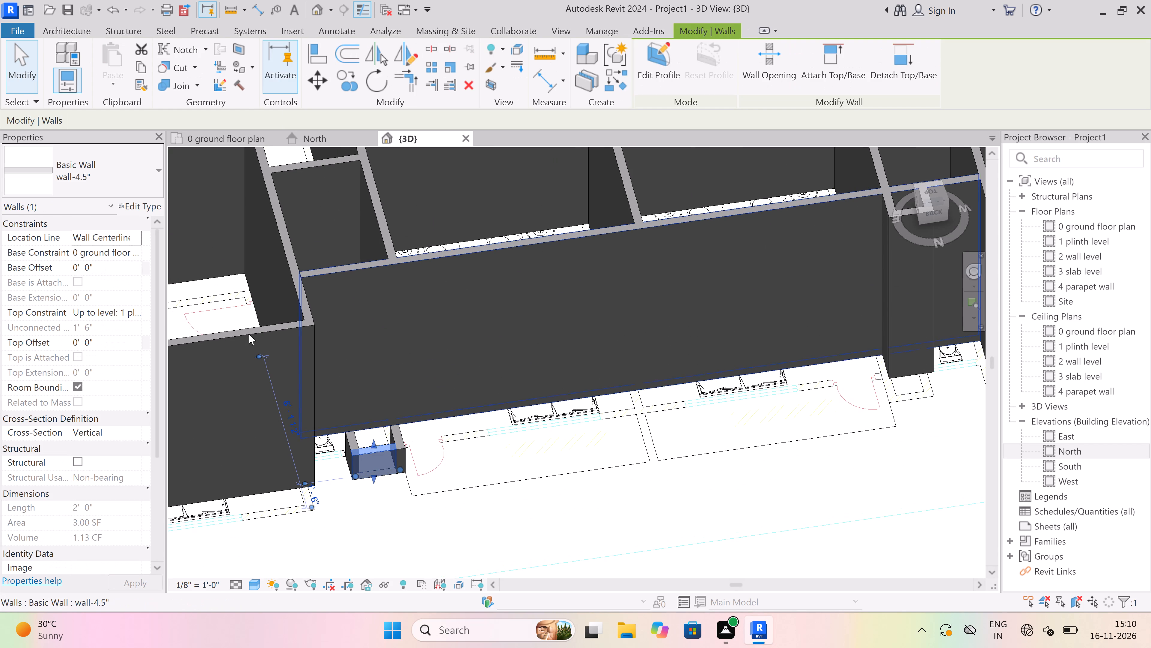
key("Escape")
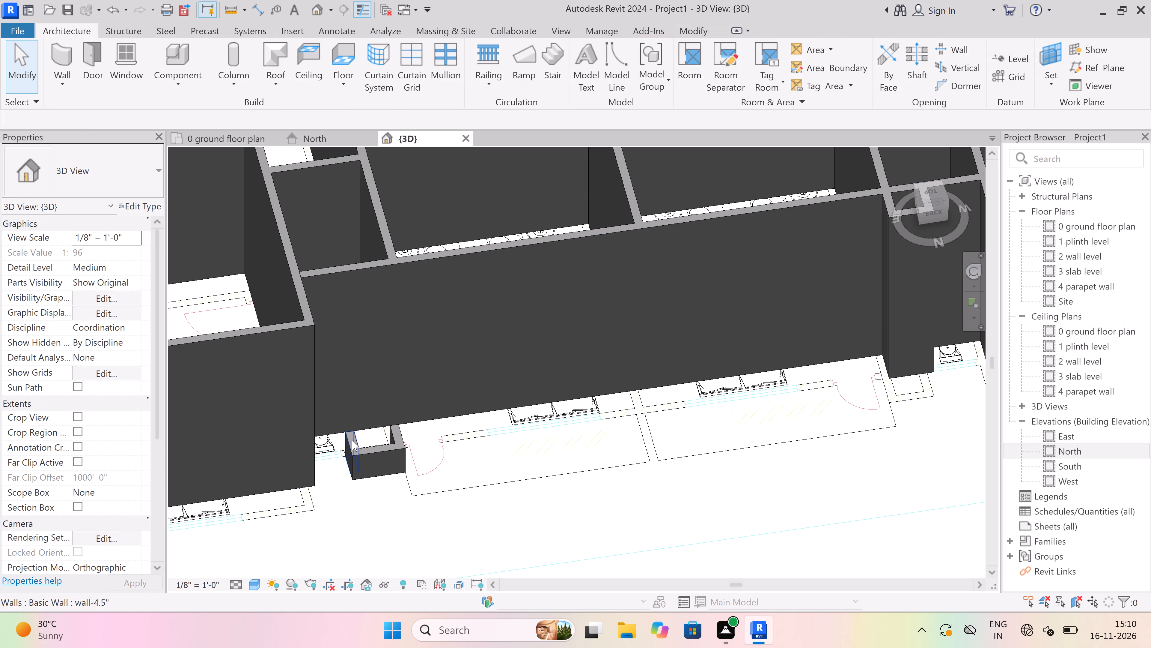
left_click(352, 440)
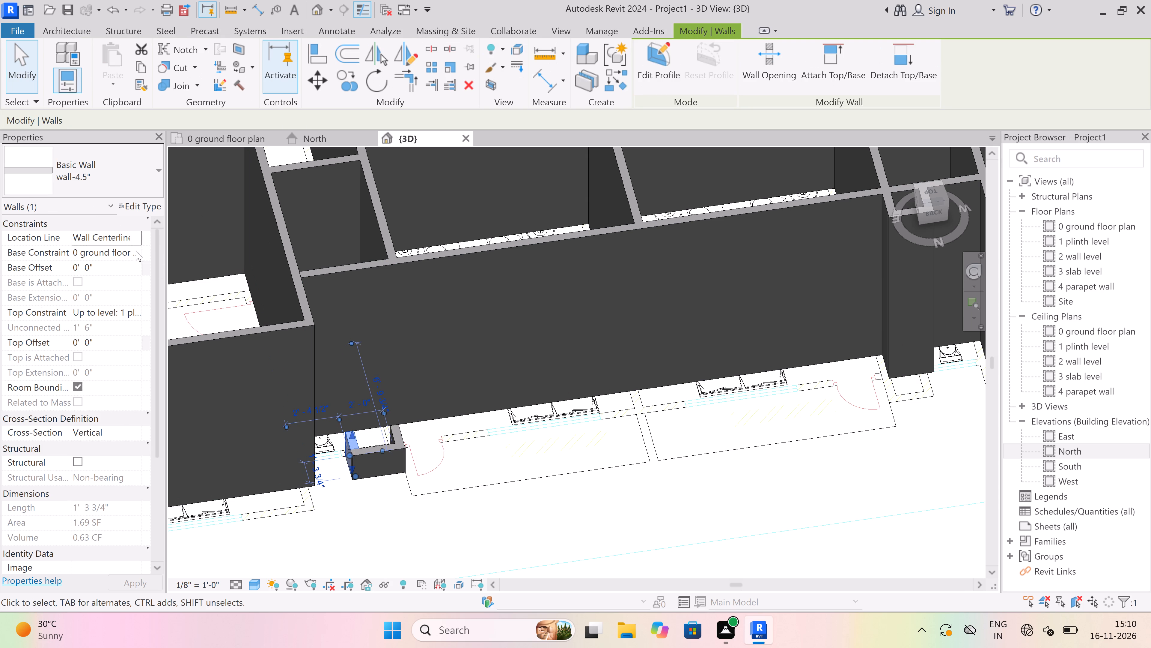
left_click(136, 250)
left_click(121, 277)
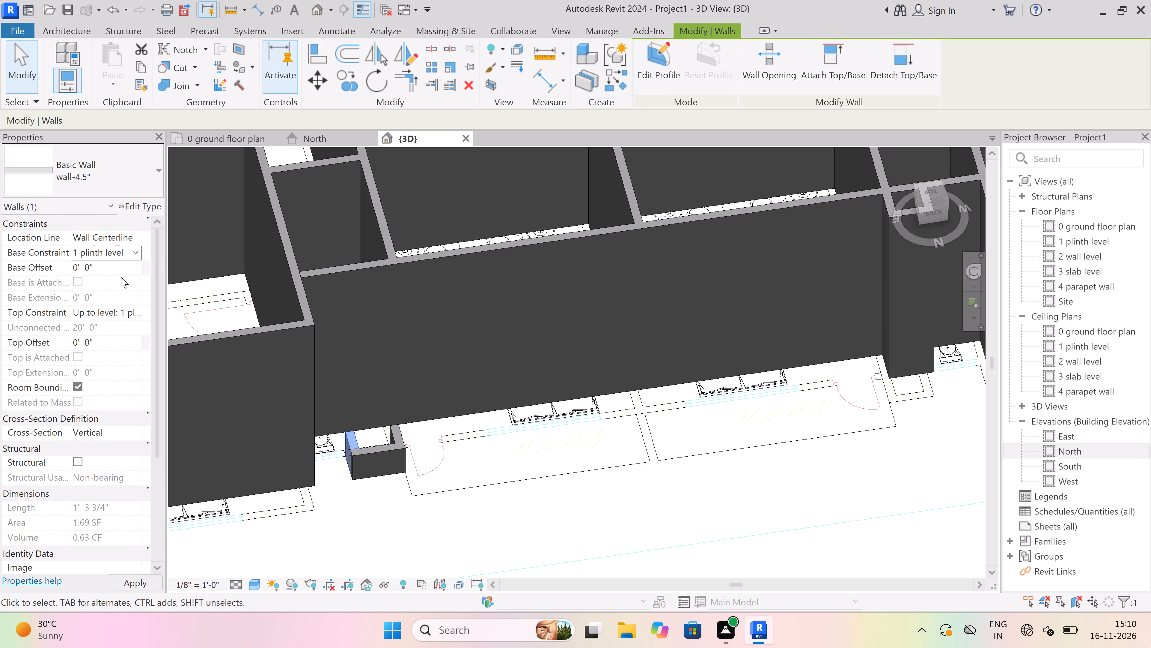
left_click(132, 312)
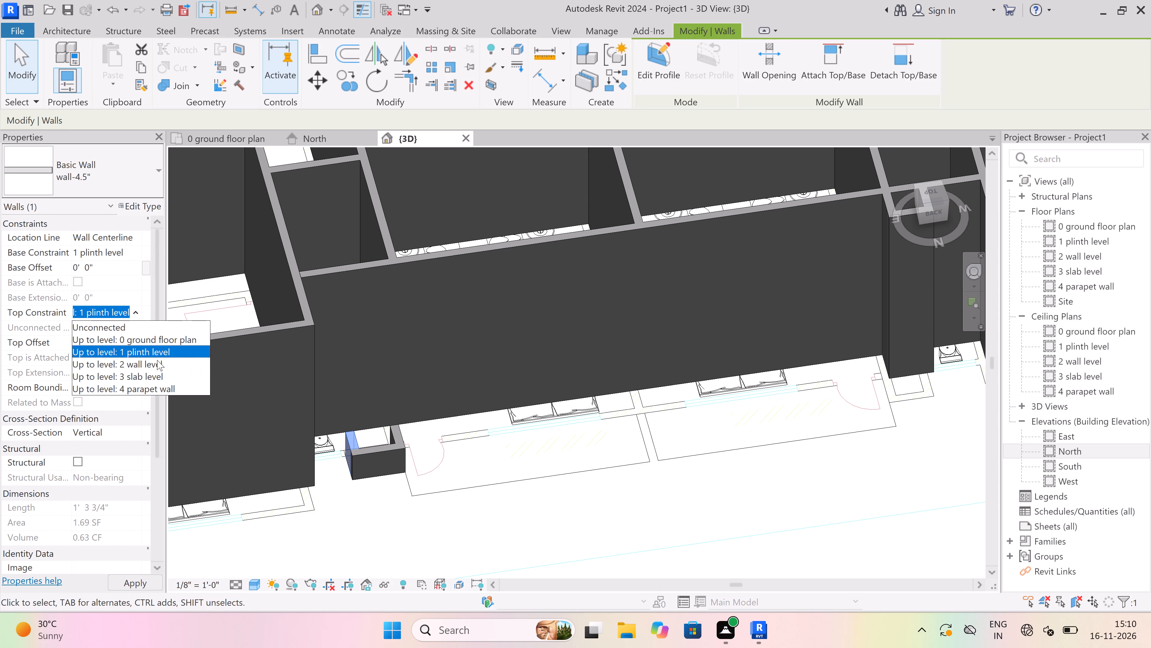
left_click(157, 360)
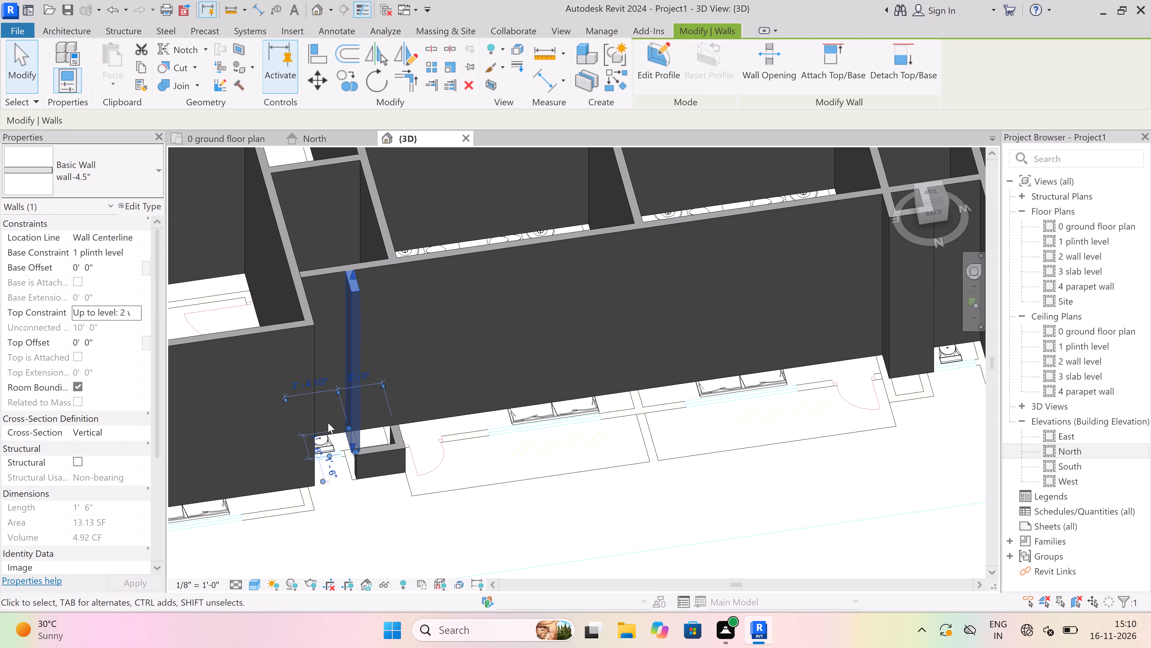
key("Escape")
Set the same rear shaft's outer wall to base constraint 1 plinth level and top constraint 2 wall level.
left_click(384, 451)
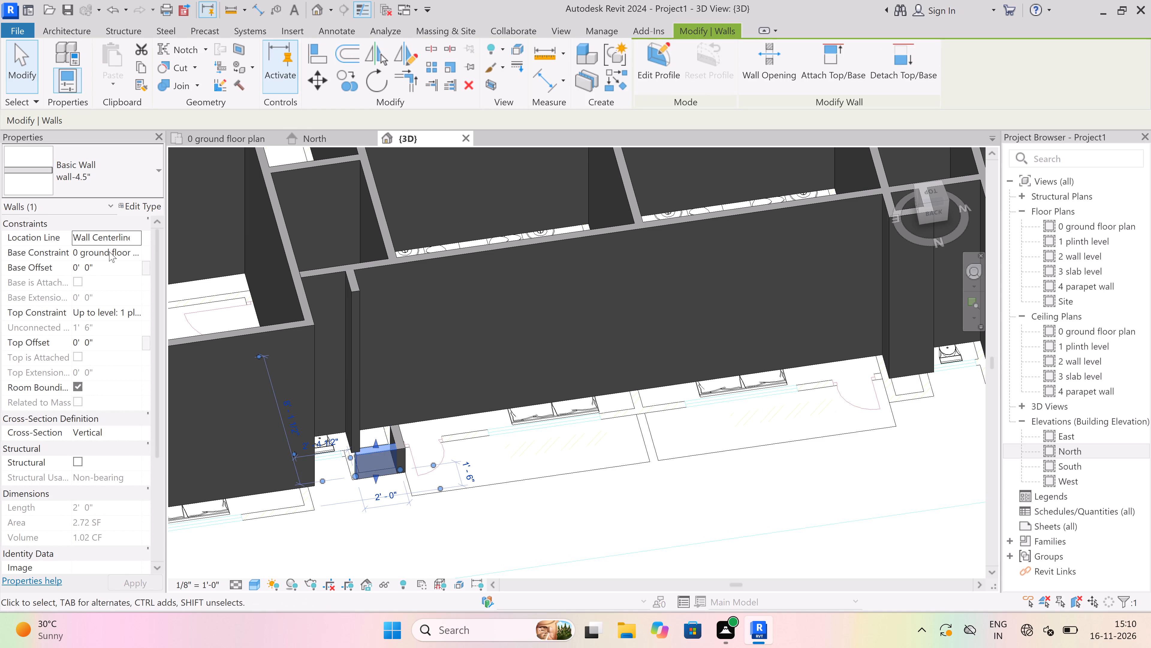
left_click(134, 250)
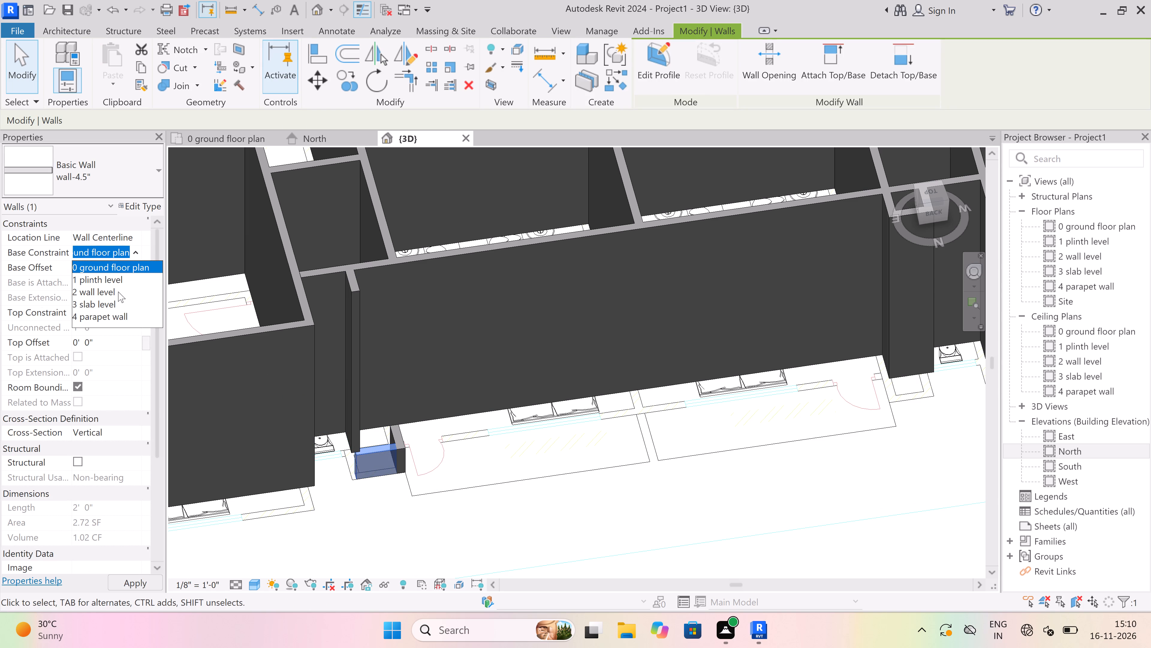
left_click(121, 281)
left_click(134, 313)
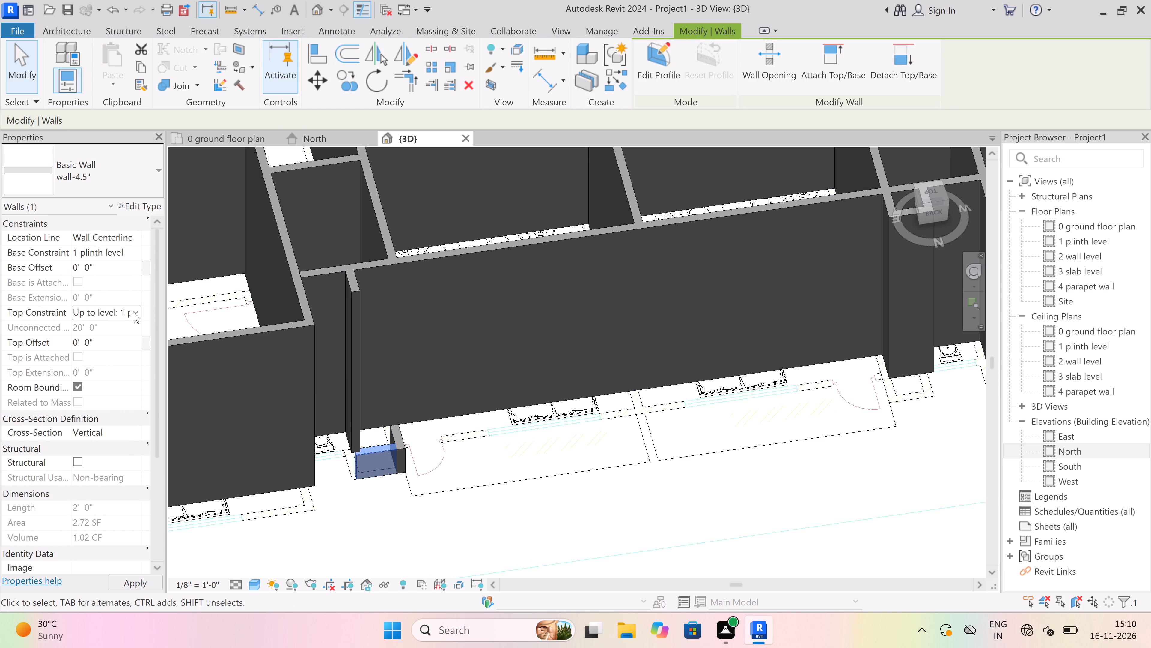
left_click(135, 360)
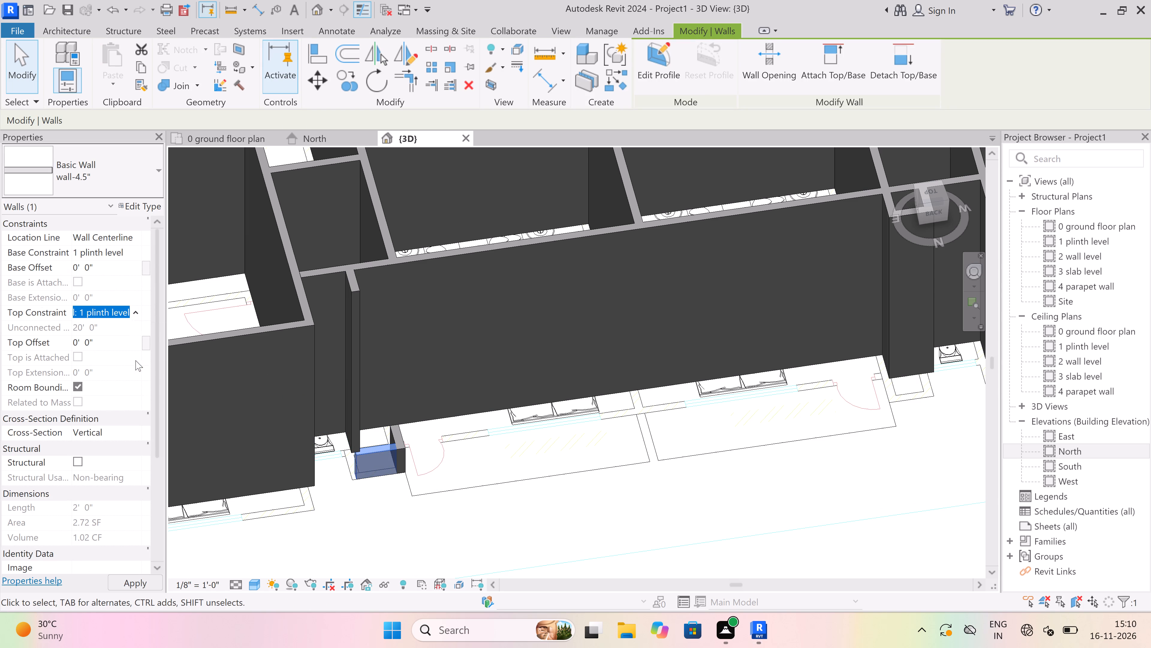
key("Escape")
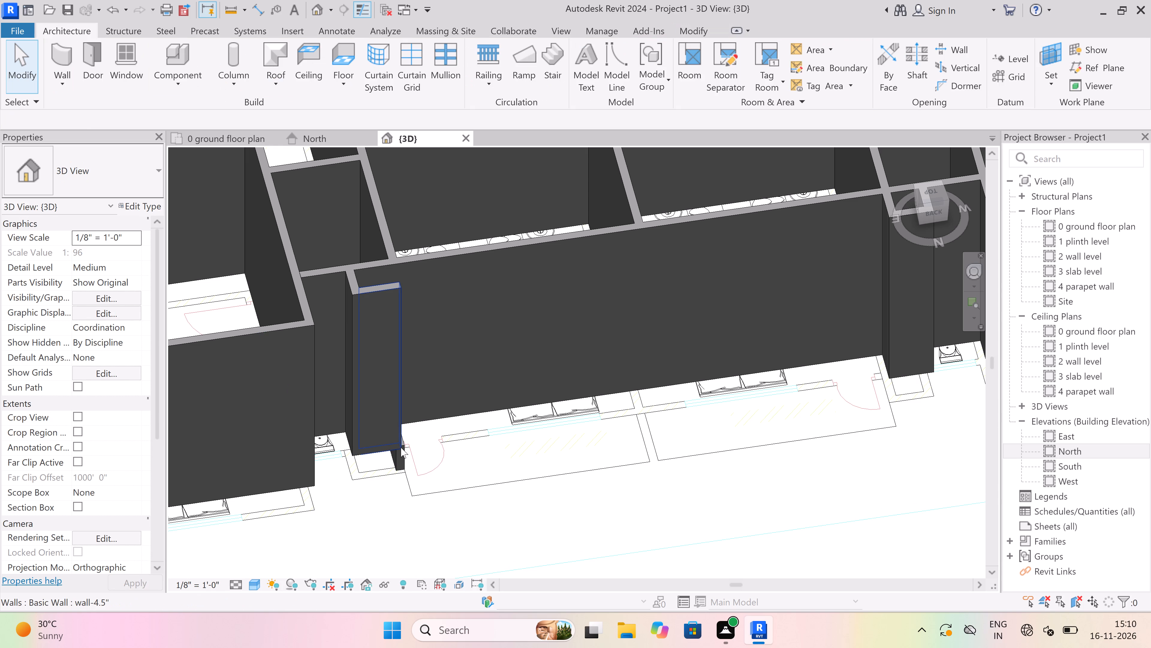
Set the rear shaft's remaining side wall, nearest the central bedroom, to base constraint 1 plinth level and top constraint 2 wall level.
left_click(400, 446)
key("Escape")
left_click(403, 459)
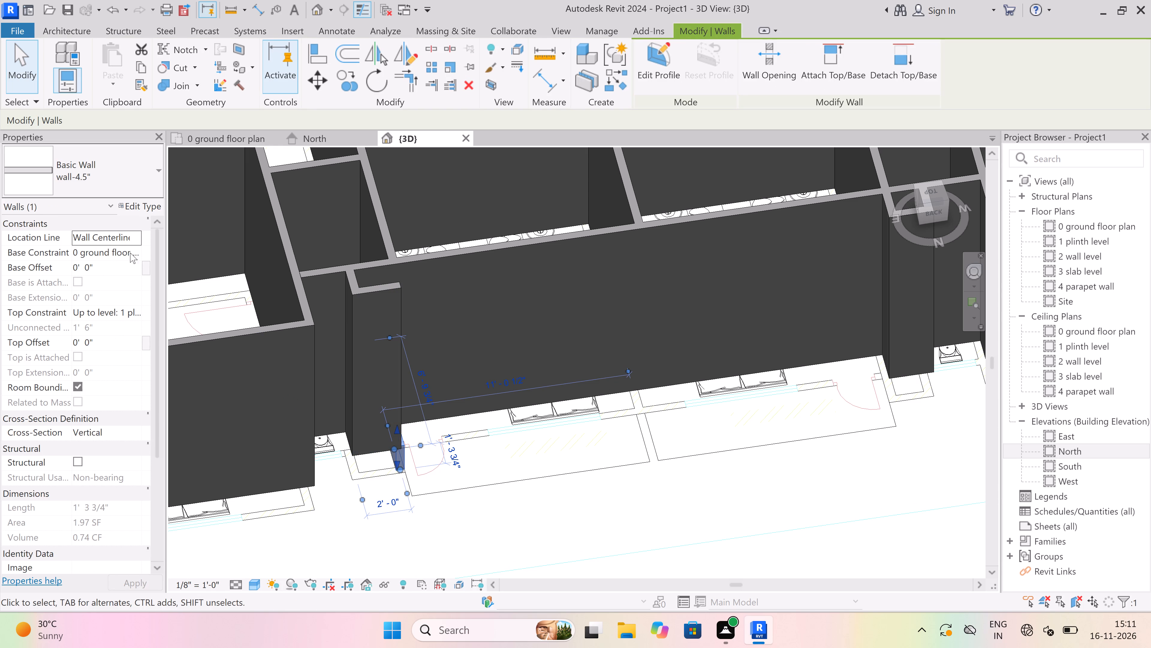
left_click(131, 253)
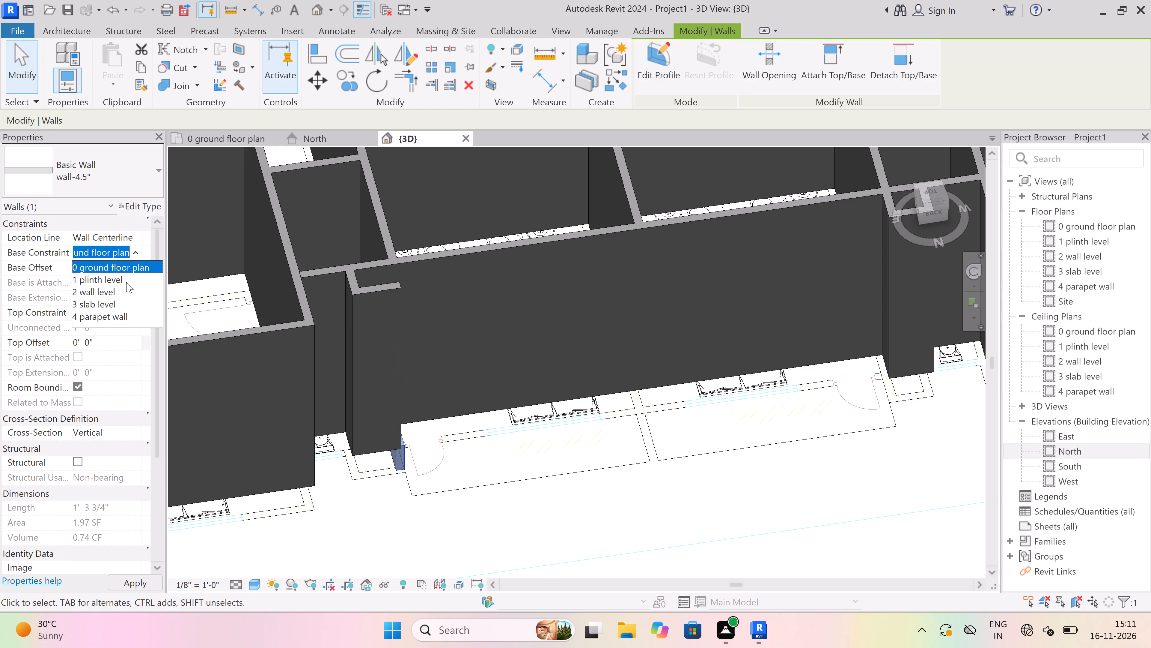
left_click(126, 282)
left_click(136, 317)
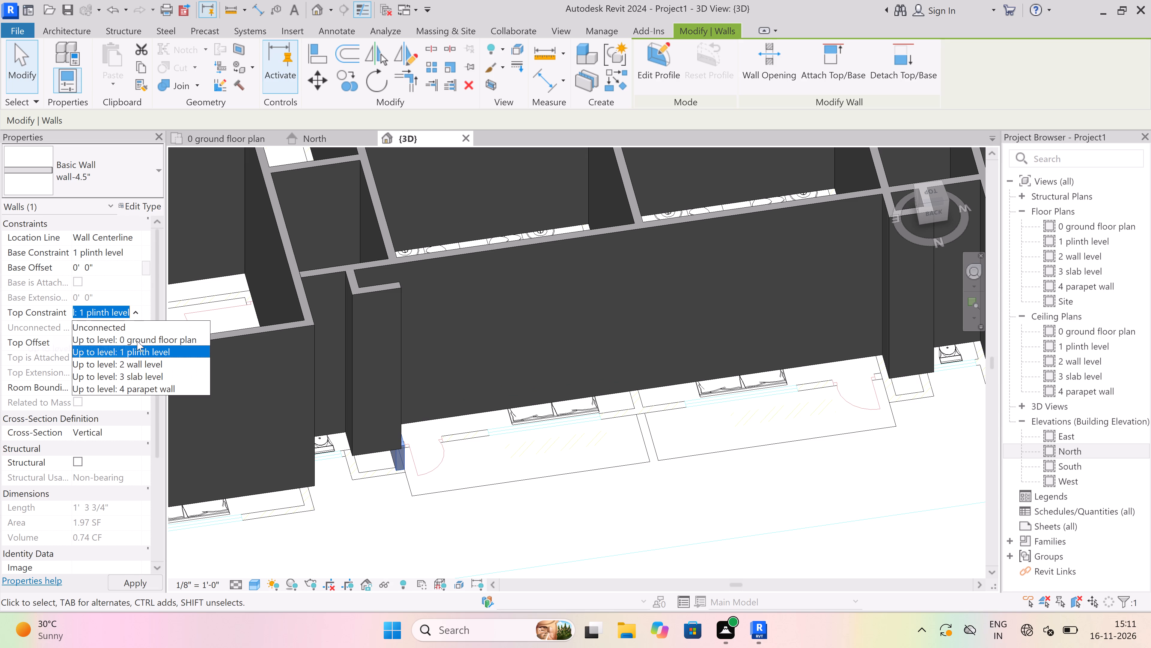
left_click(144, 364)
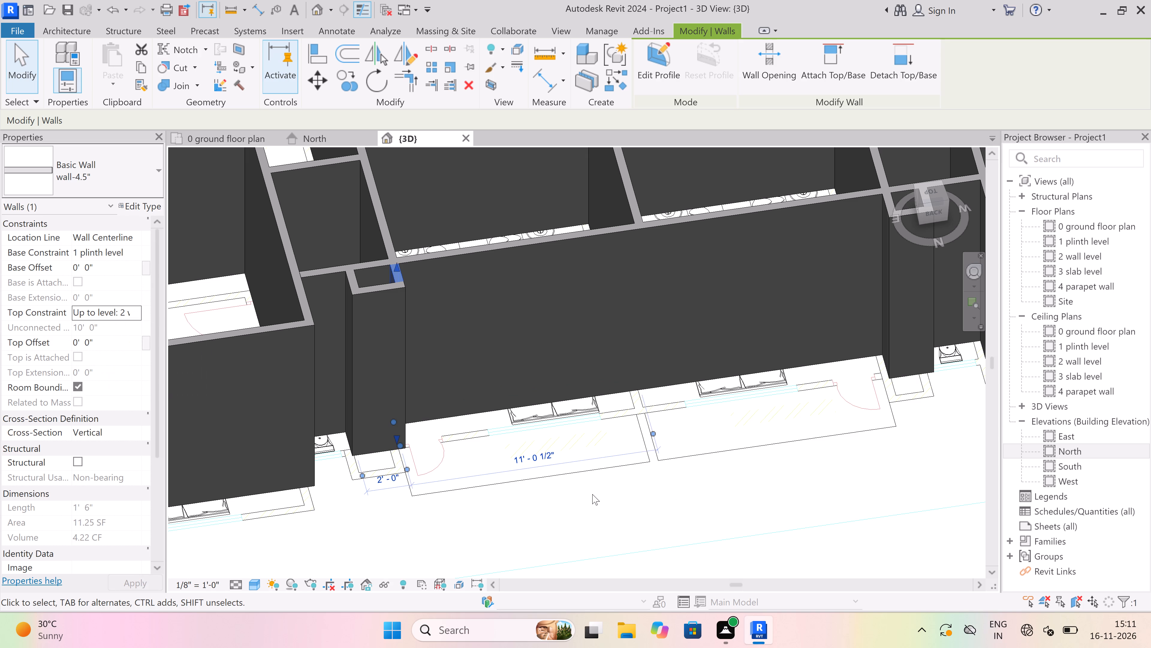
key("Escape")
scroll(588, 465, "down", 4)
scroll(564, 451, "down", 7)
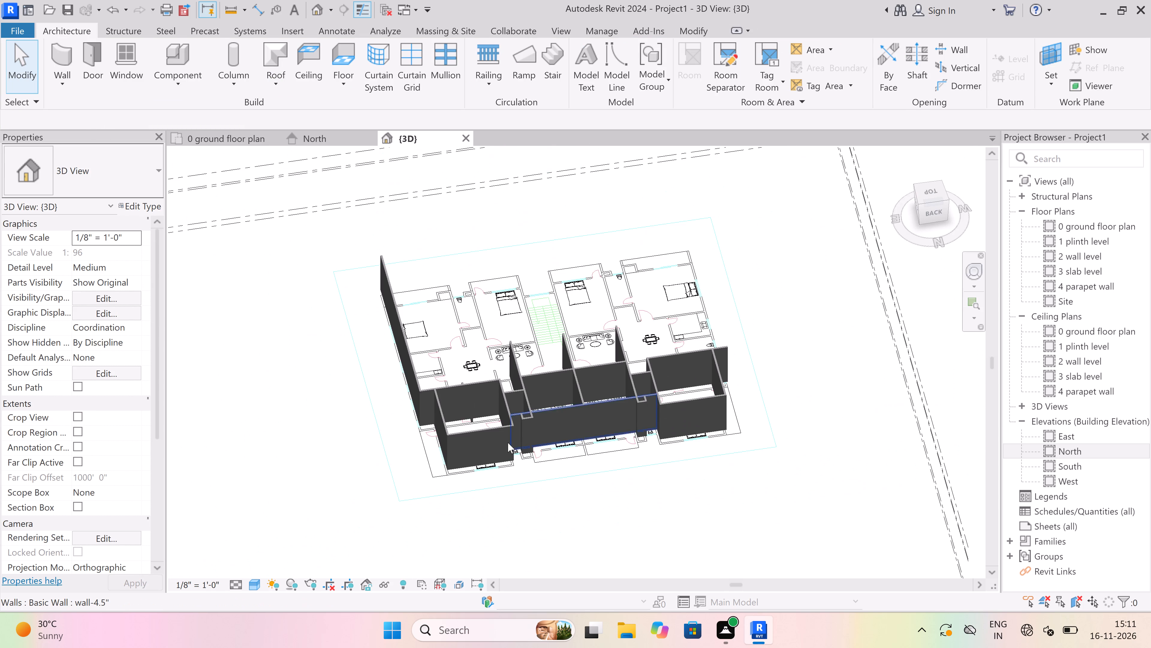
Examine the 3D model from several sides for walls still standing at plinth height.
scroll(506, 440, "down", 2)
middle_click_drag(430, 393, 550, 452)
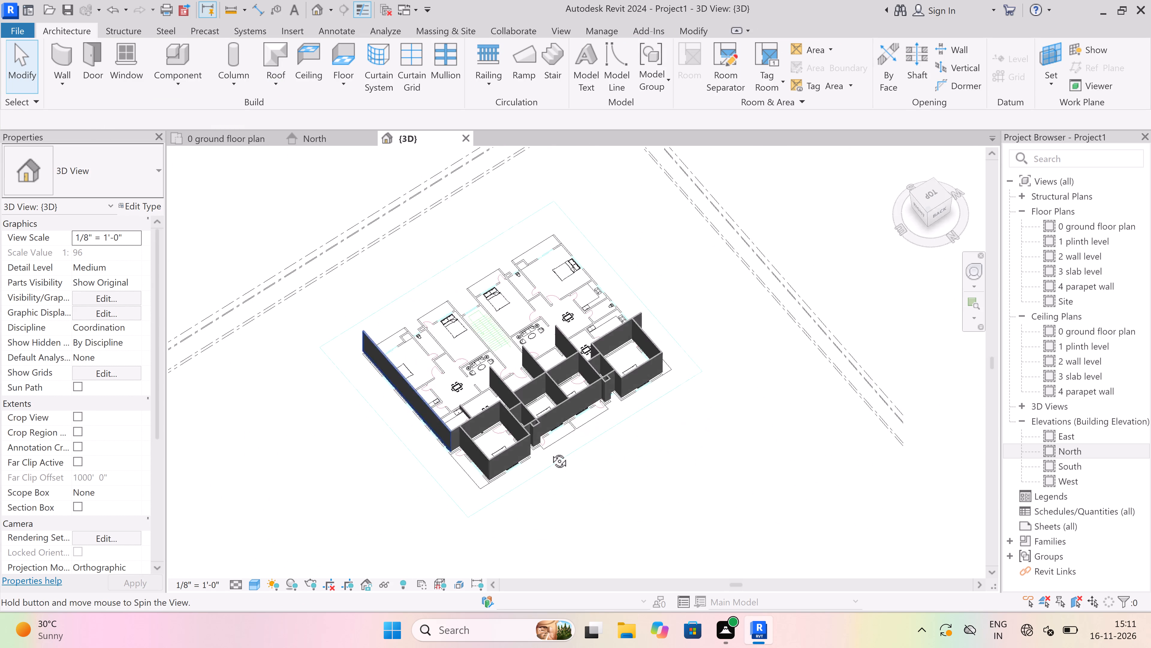
middle_click_drag(550, 452, 620, 339)
middle_click_drag(390, 369, 582, 484, "shift")
scroll(398, 403, "down", 1, "shift")
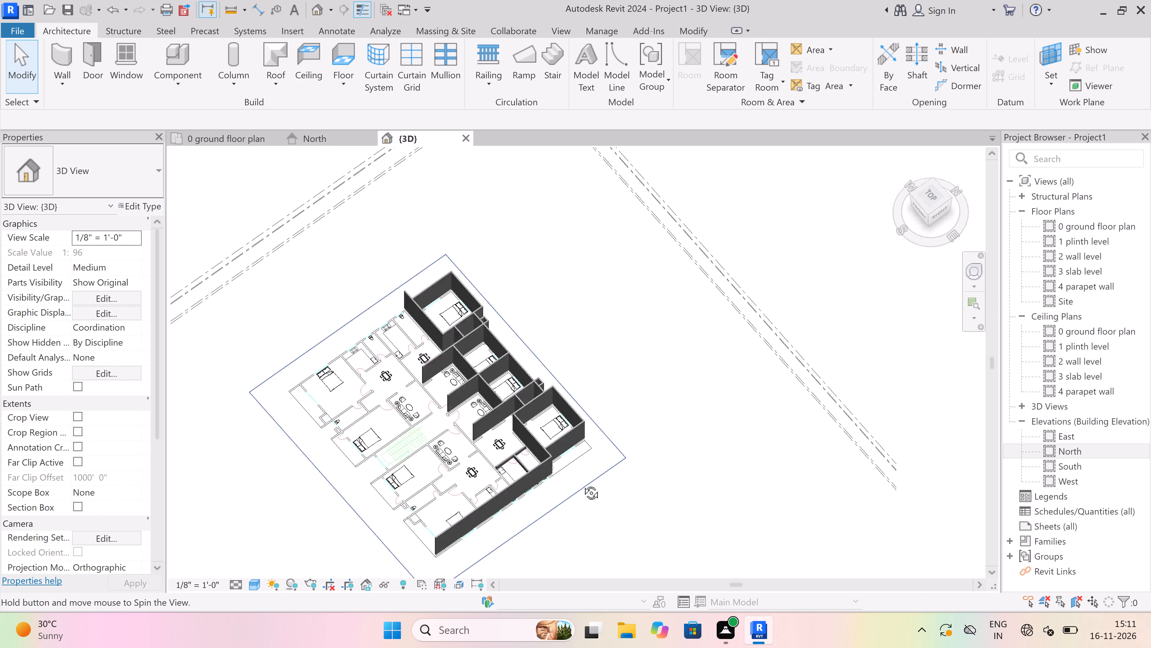
middle_click_drag(582, 484, 547, 315, "shift")
middle_click_drag(372, 365, 504, 502, "shift")
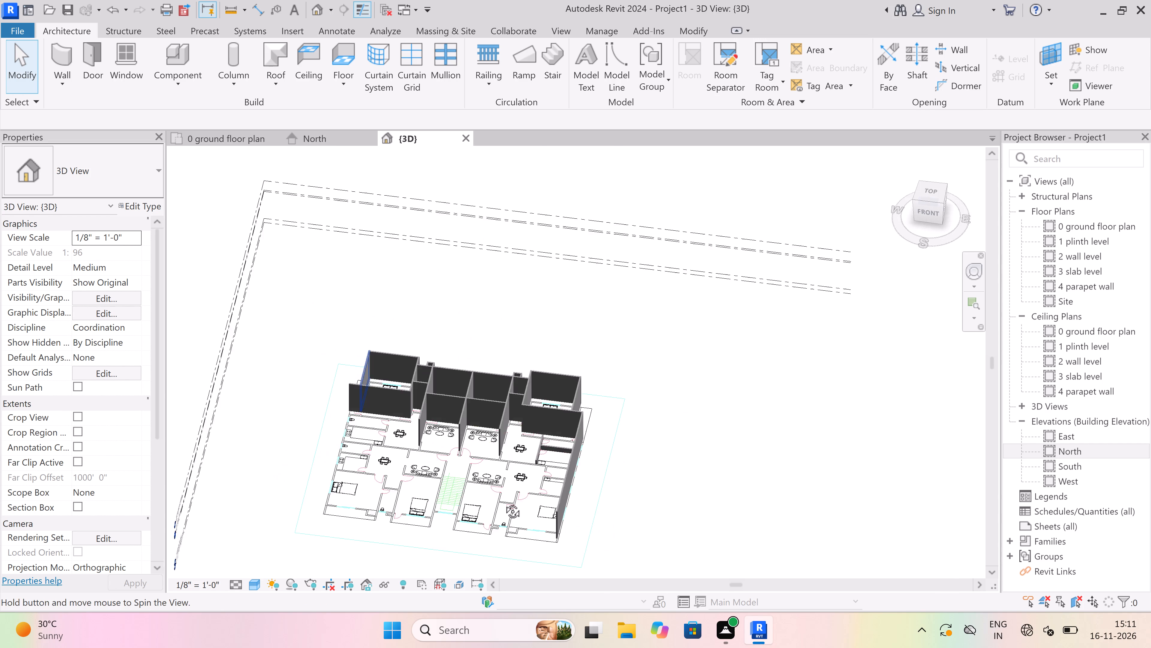
middle_click_drag(504, 502, 590, 427, "shift")
middle_click_drag(531, 370, 462, 497, "shift")
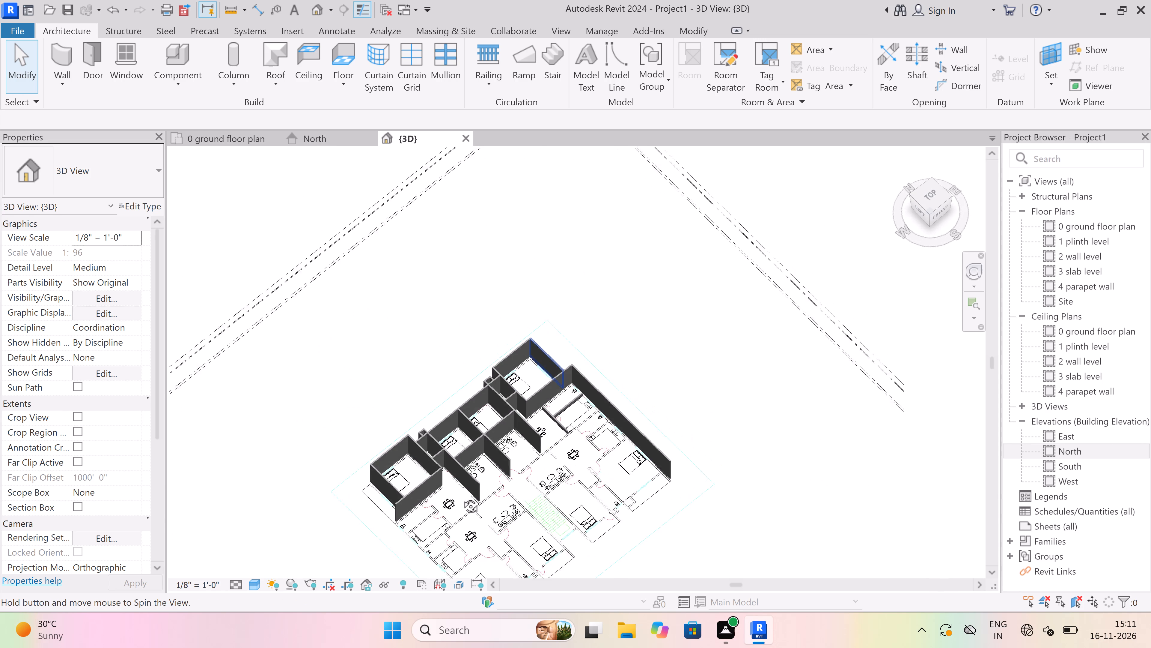
middle_click_drag(462, 497, 461, 498, "shift")
scroll(578, 358, "down", 4)
scroll(564, 343, "up", 7)
scroll(536, 356, "up", 7)
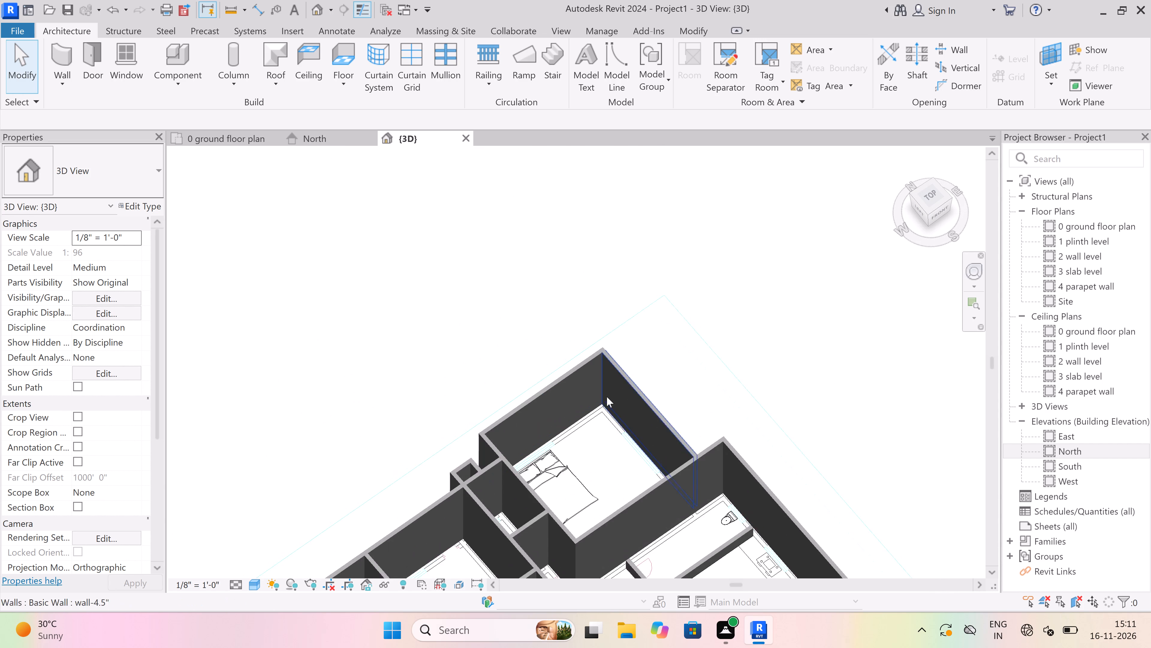
scroll(607, 397, "up", 2)
scroll(602, 370, "up", 4)
scroll(559, 316, "down", 16)
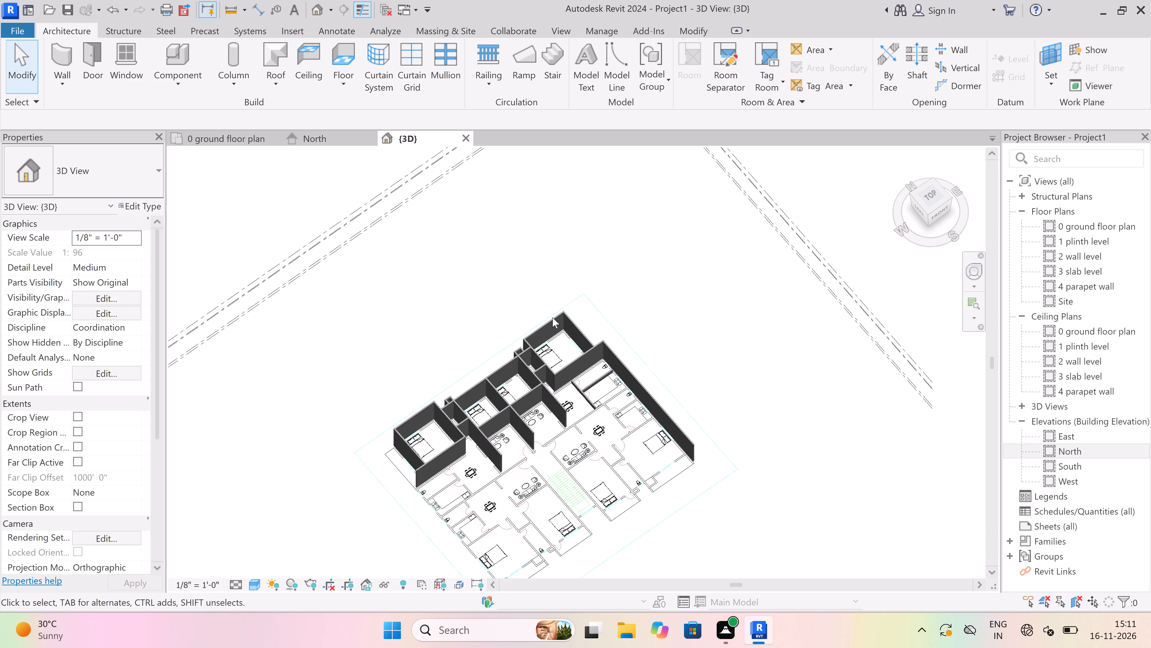
scroll(552, 317, "down", 1)
scroll(425, 404, "up", 12)
scroll(381, 357, "down", 7)
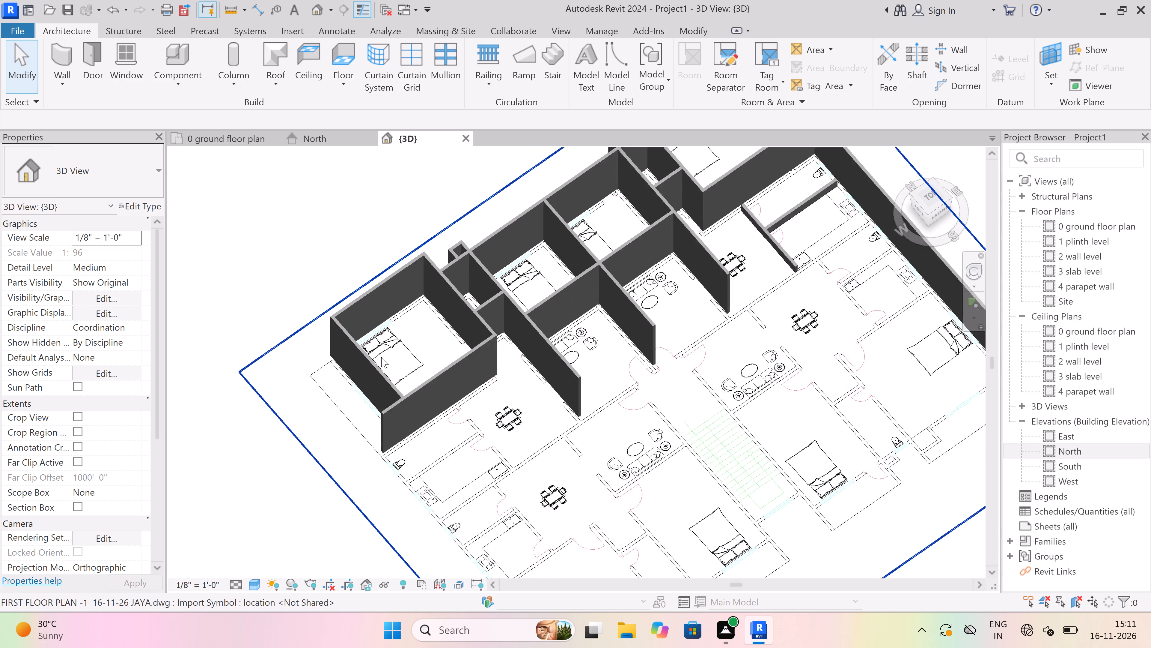
scroll(381, 357, "down", 5)
Set the low wall separating the dining area from the toilet and kitchen to base constraint 1 plinth level and top constraint 2 wall level.
scroll(670, 363, "up", 2)
scroll(424, 306, "up", 4)
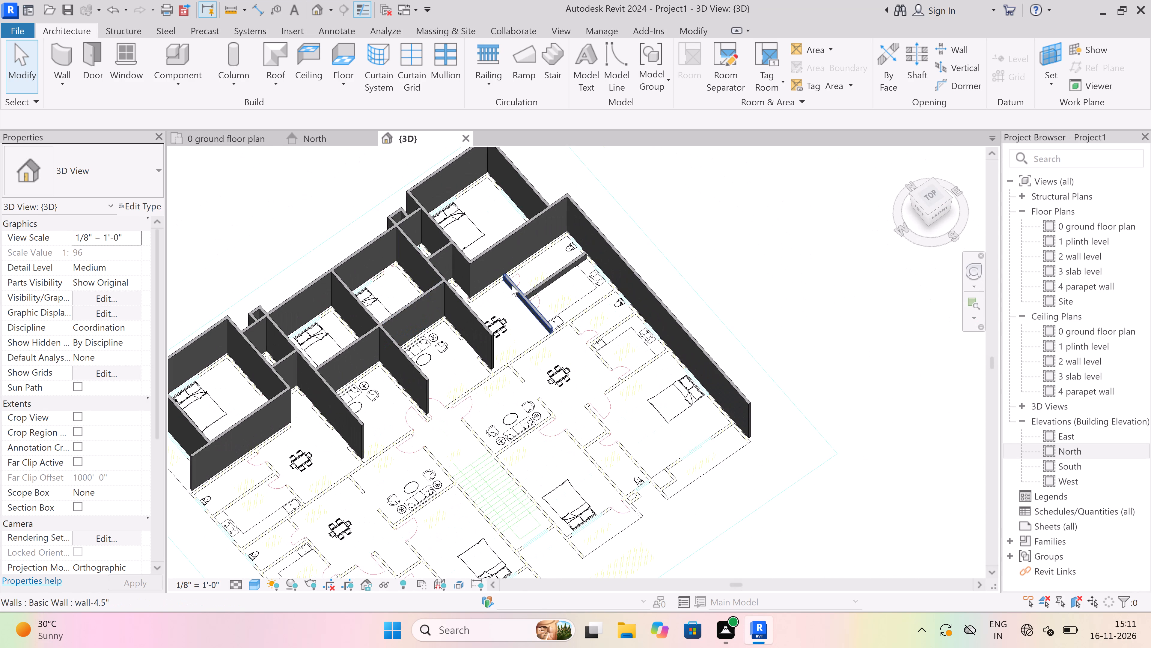
scroll(512, 285, "up", 3)
scroll(541, 269, "up", 4)
left_click(518, 334)
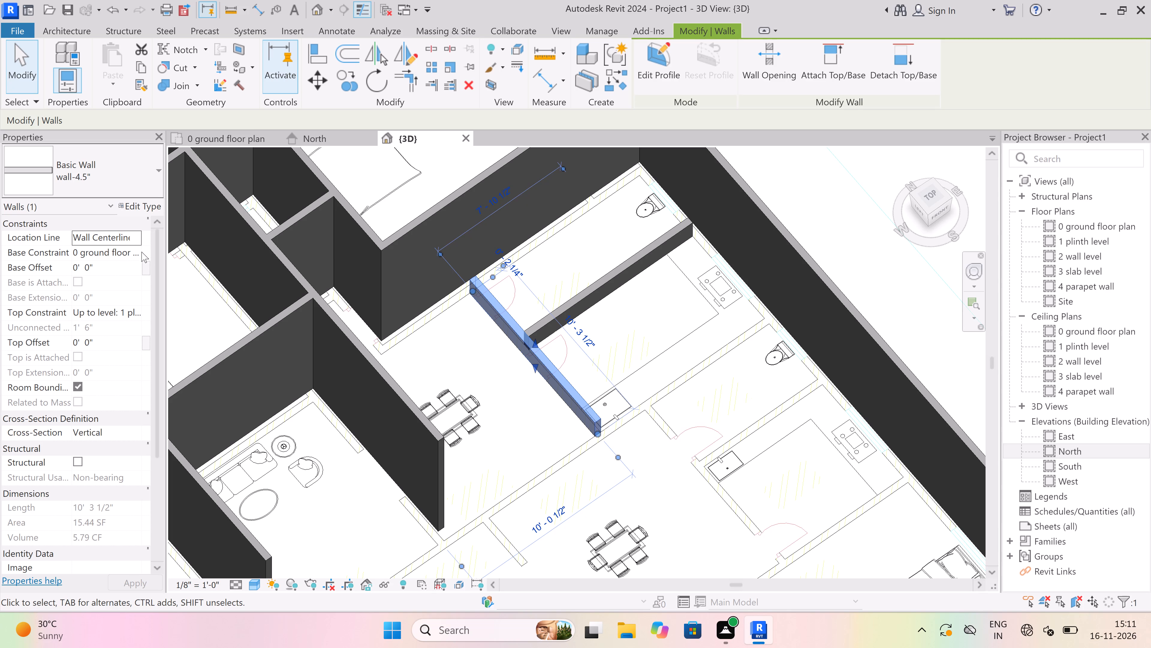
left_click(138, 255)
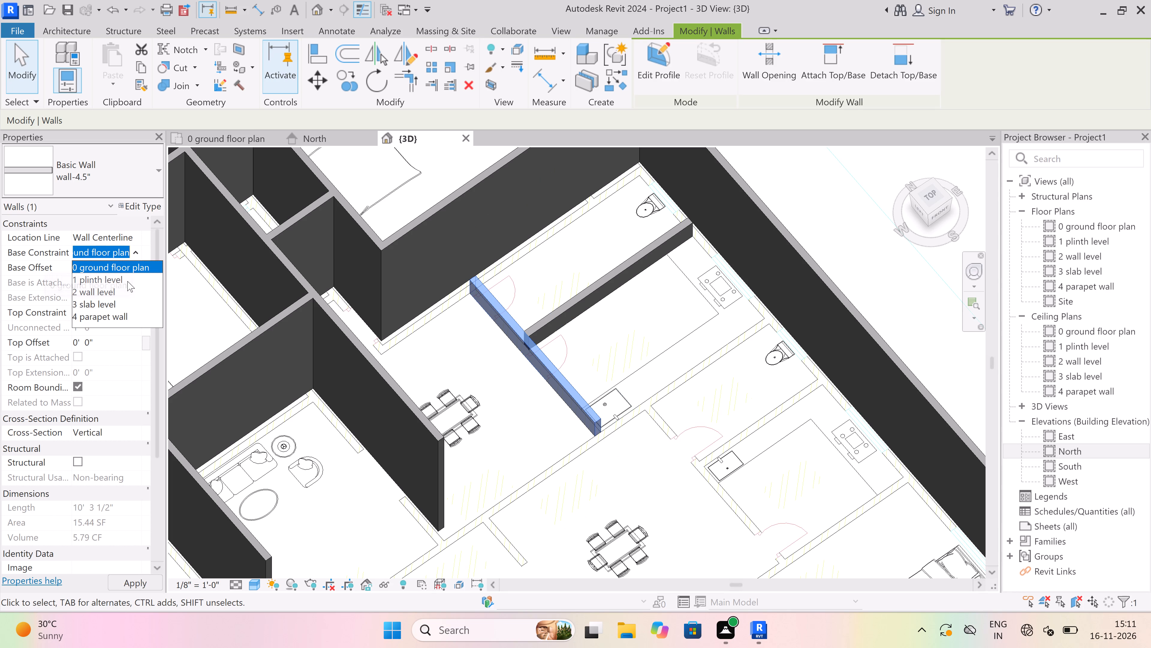
left_click(127, 281)
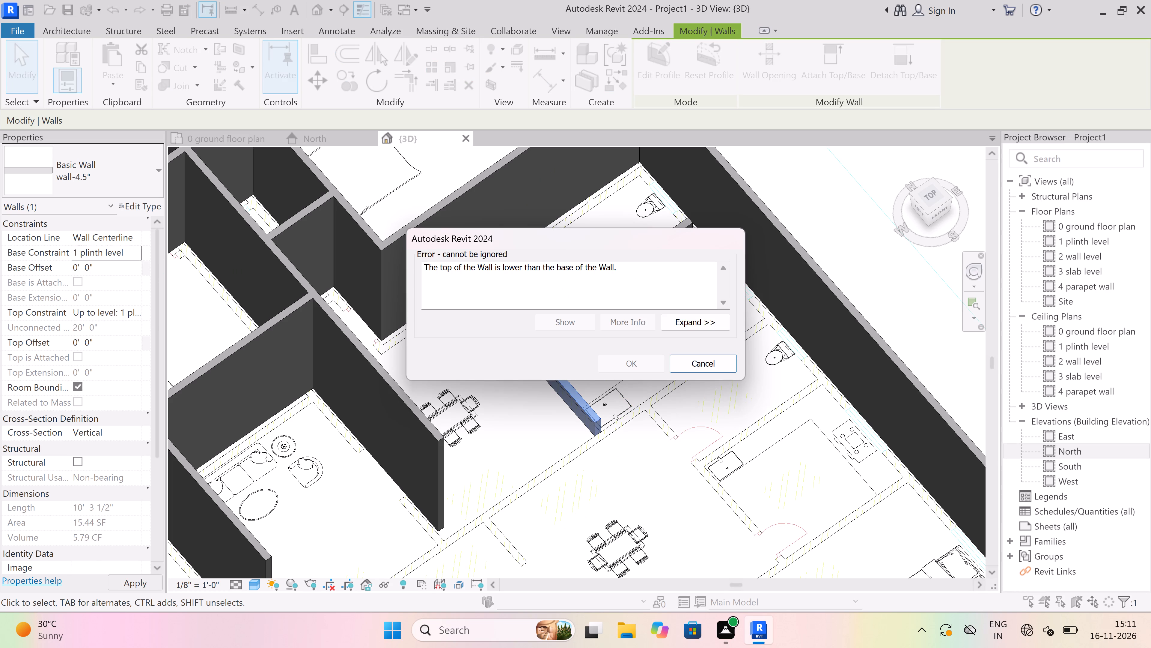
left_click(686, 361)
left_click(126, 250)
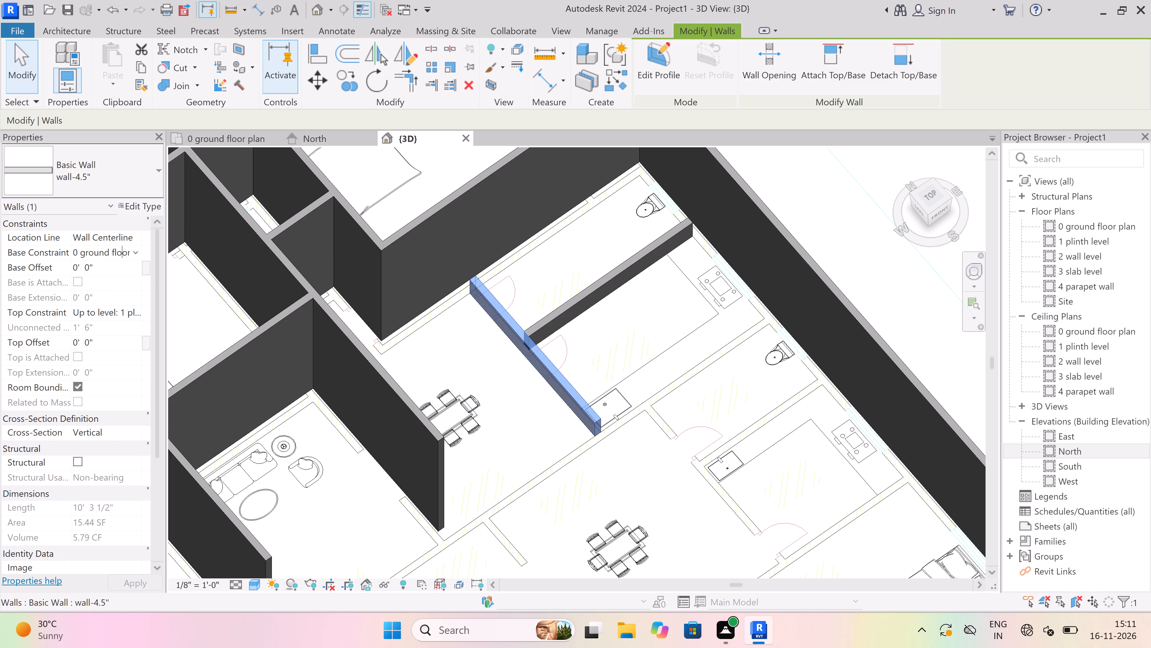
left_click(135, 249)
left_click(120, 274)
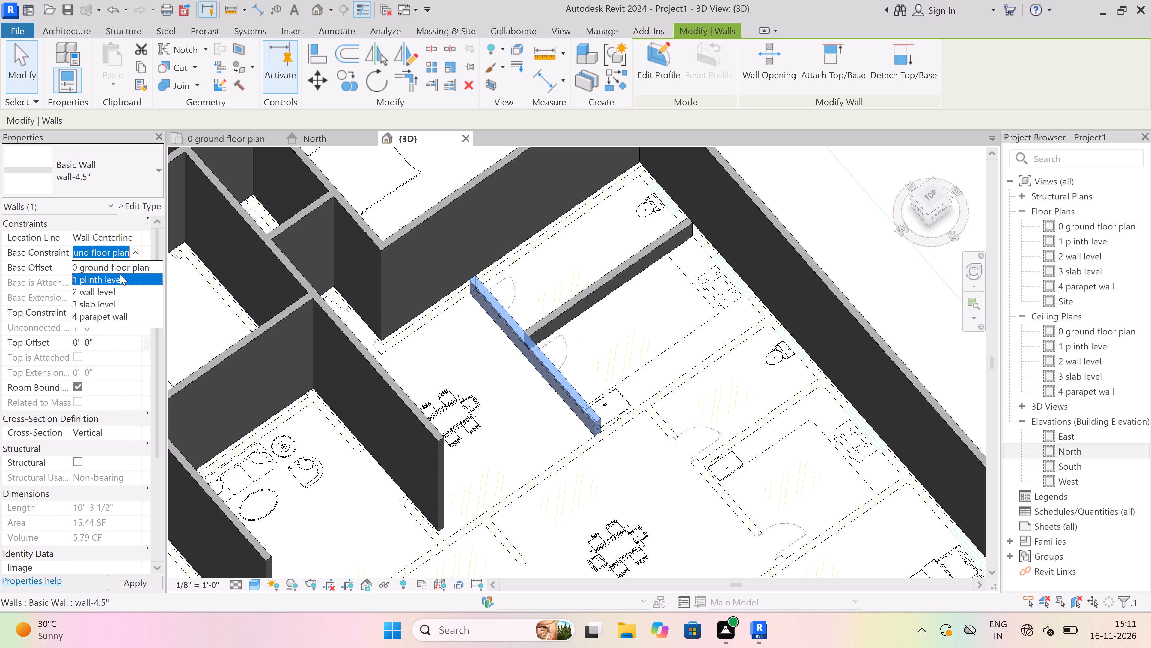
left_click(135, 310)
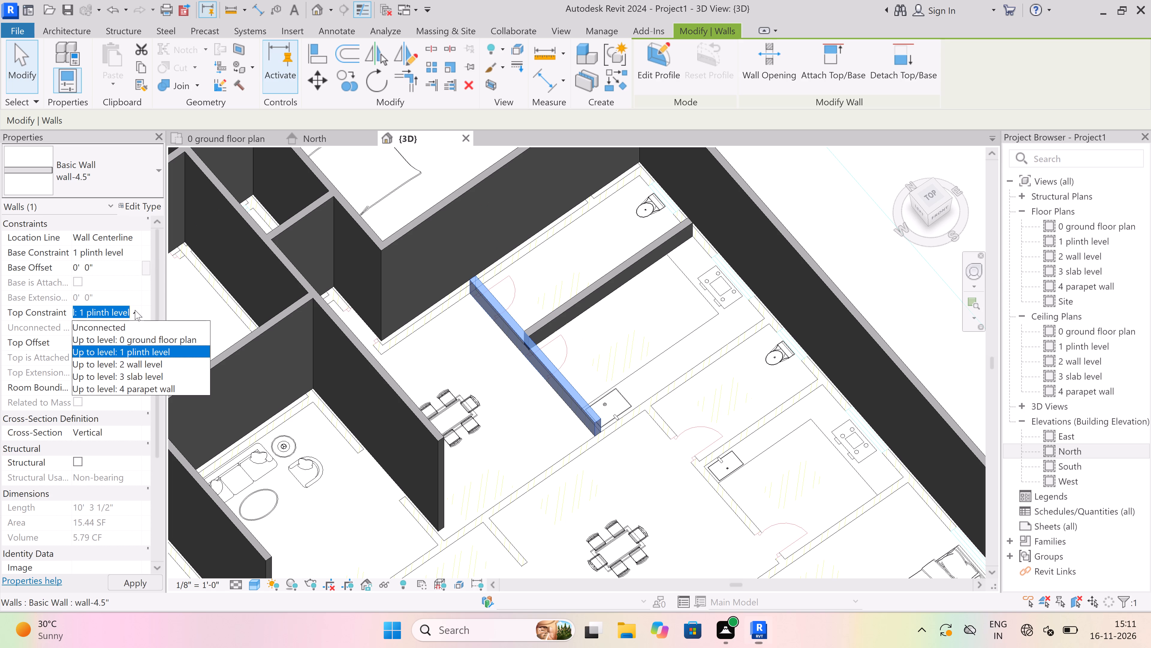
left_click(142, 361)
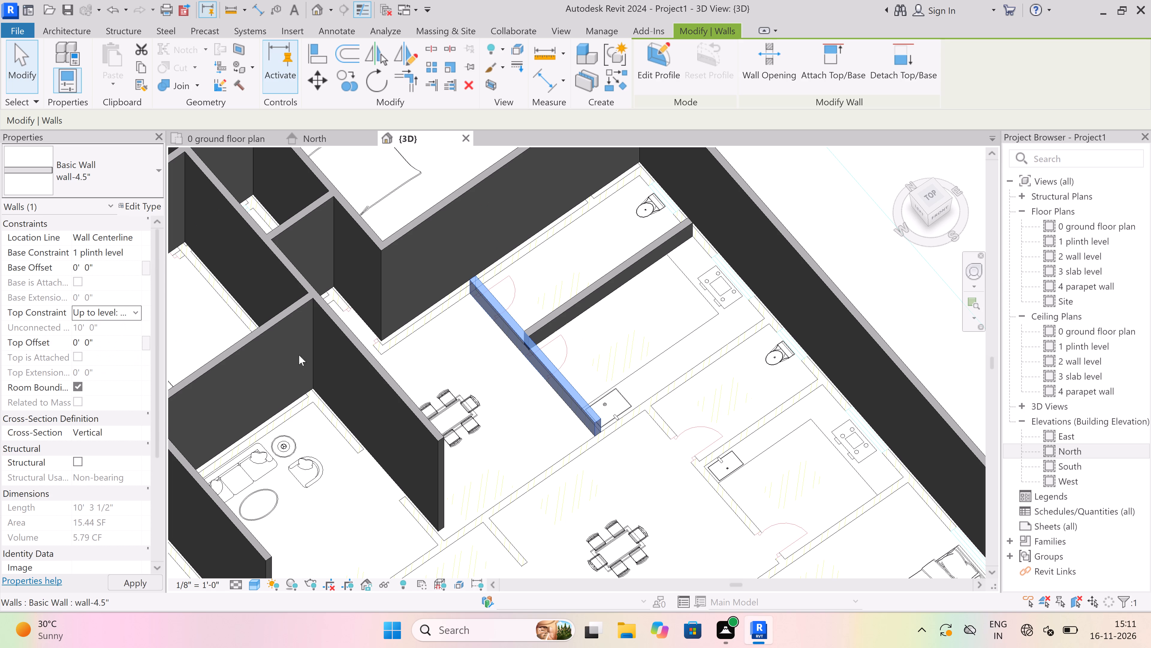
key("Escape")
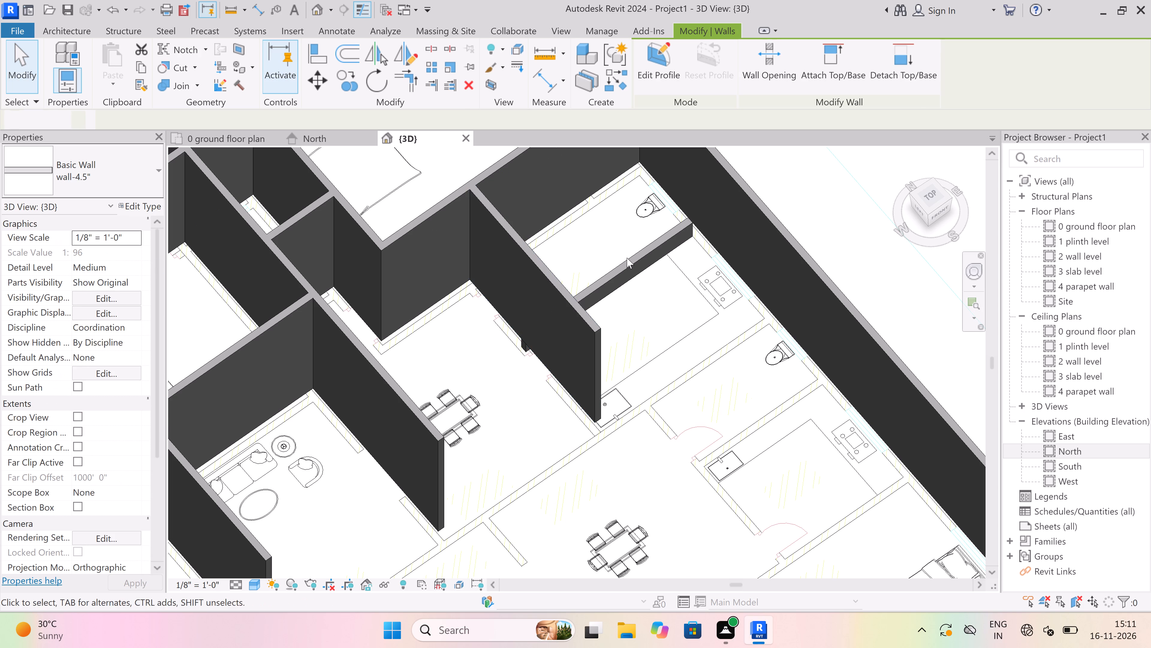
Set the low partition between the toilet and kitchen to base constraint 1 plinth level and top constraint 2 wall level.
left_click(627, 263)
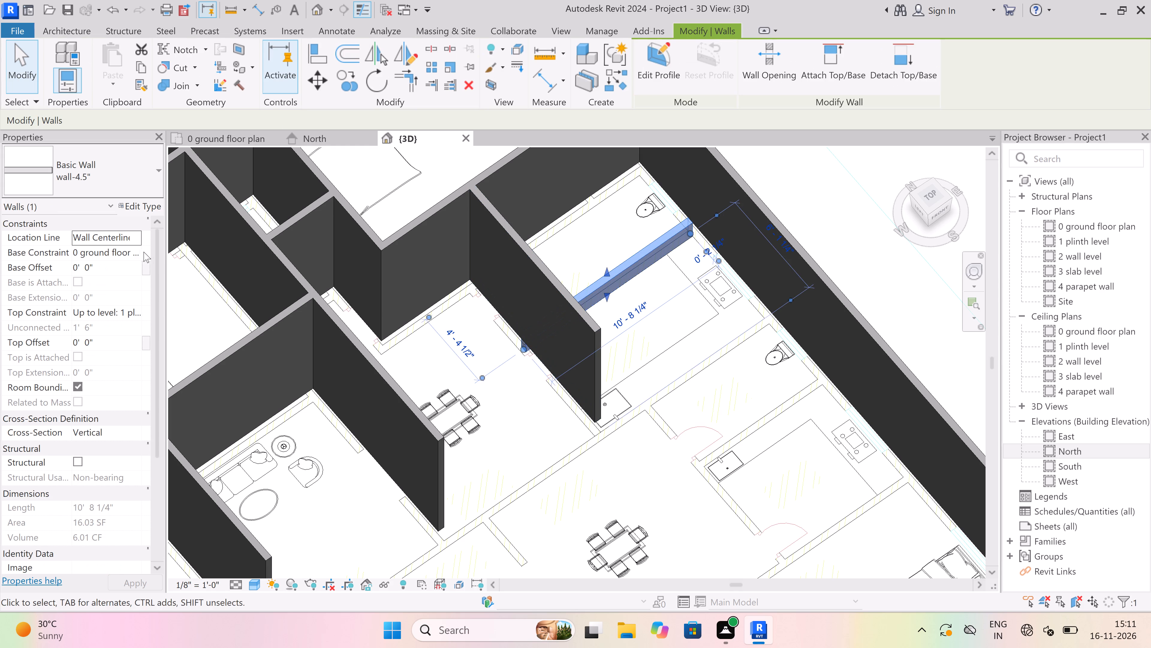
left_click(132, 251)
left_click(121, 281)
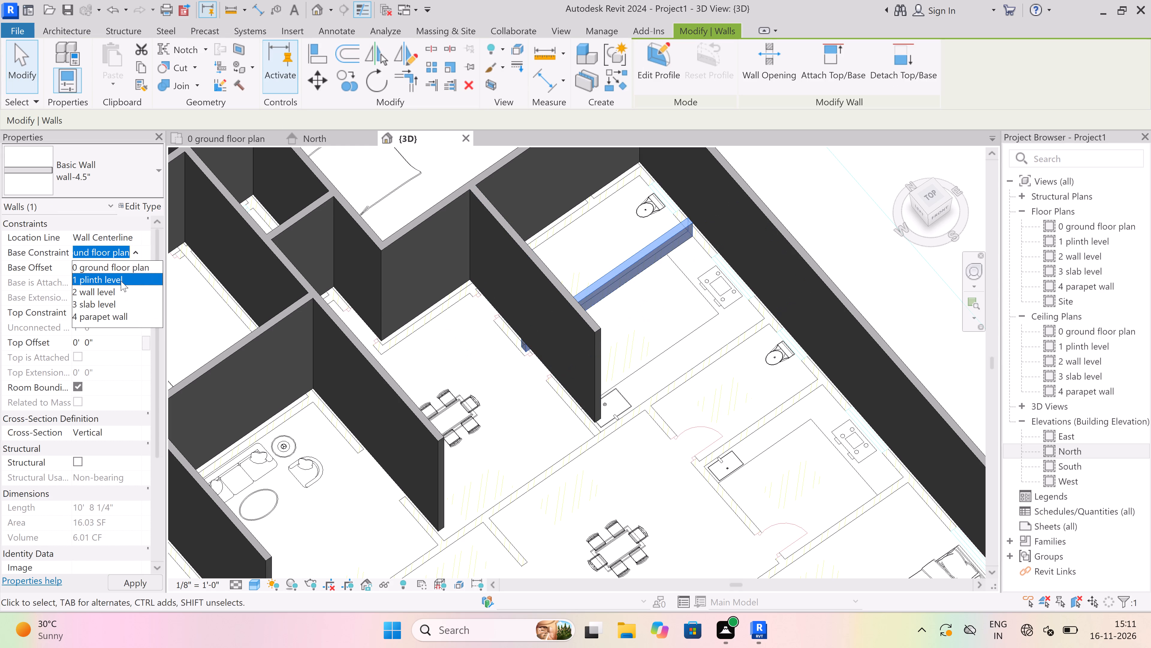
left_click(130, 310)
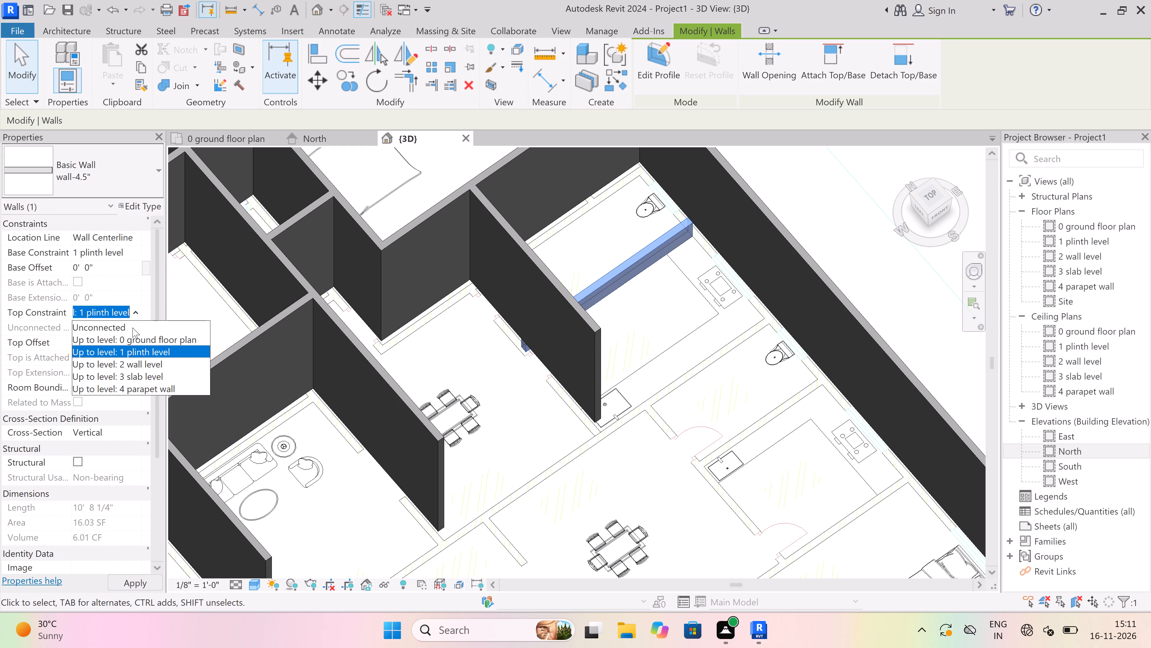
left_click(149, 359)
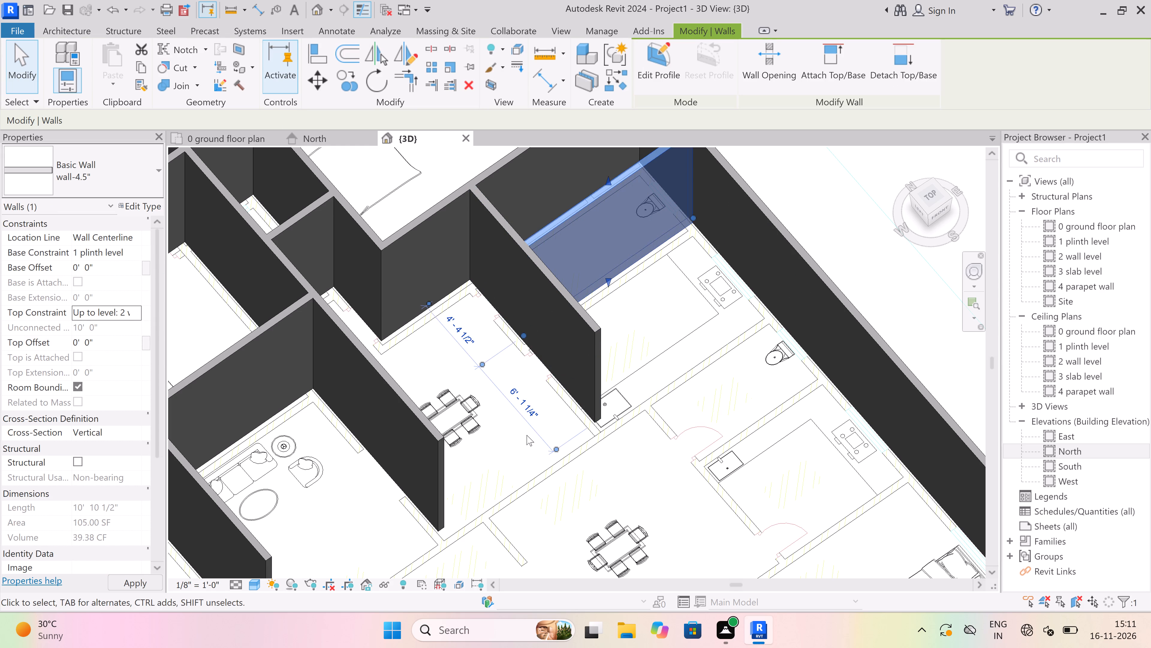
scroll(527, 435, "down", 4)
key("Escape")
Examine the whole wall layout in 3D, from directly above and at an angle, over the linked floor plan.
scroll(528, 397, "down", 3)
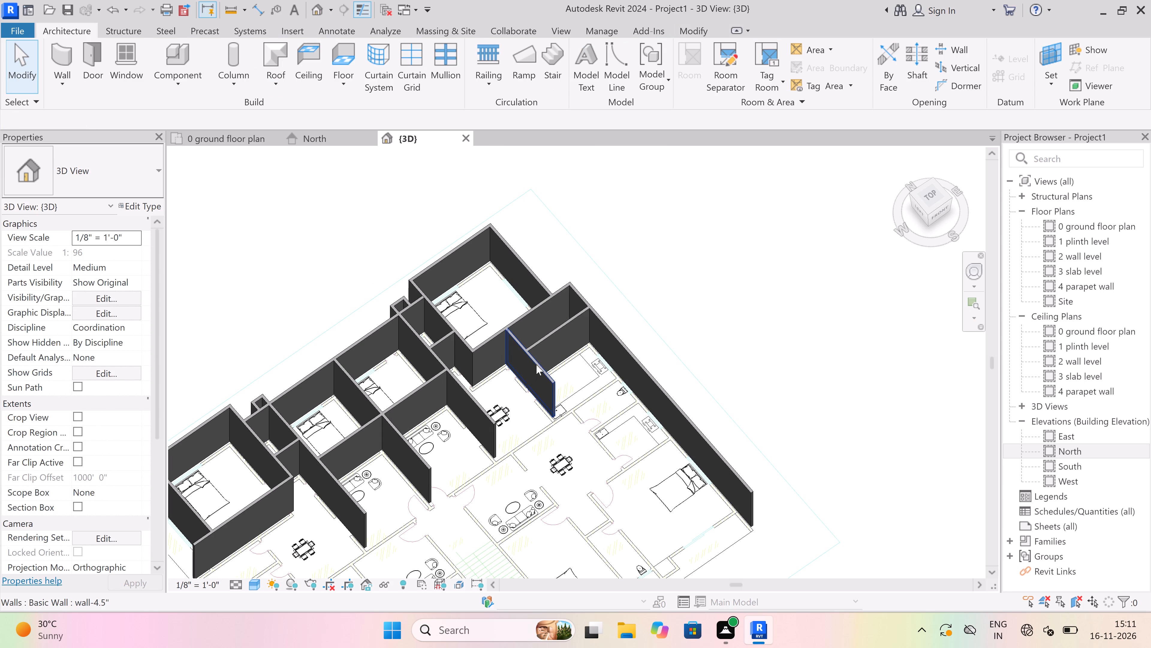
middle_click_drag(535, 363, 383, 437, "shift")
scroll(534, 367, "down", 1, "shift")
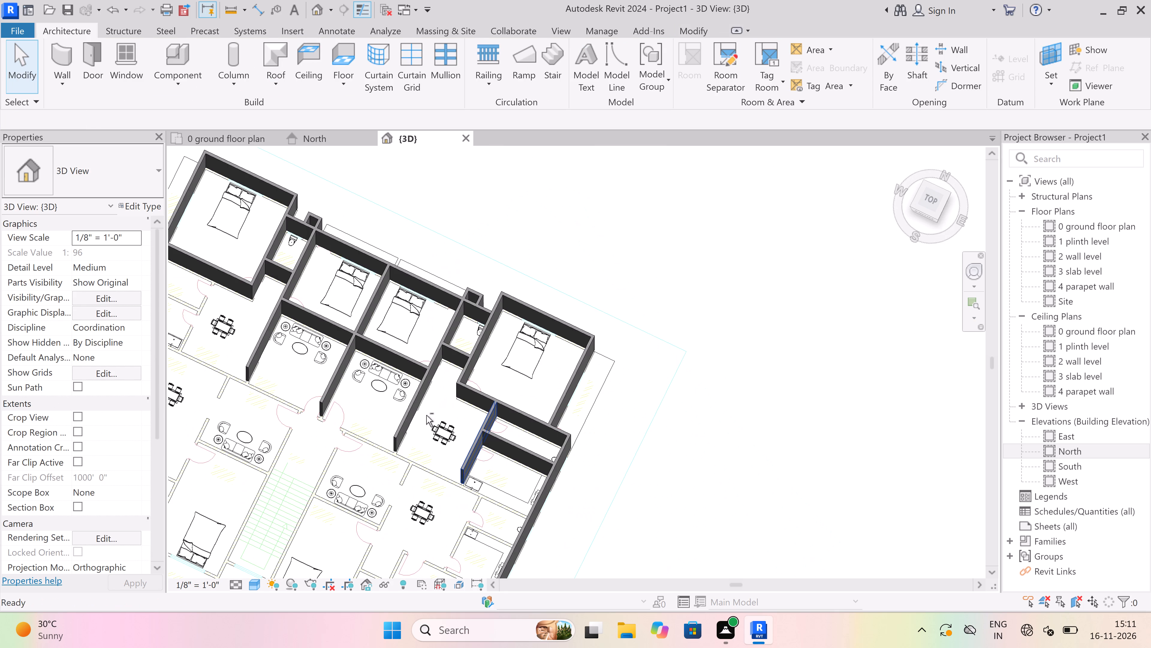
middle_click_drag(530, 400, 483, 454, "shift")
scroll(509, 409, "down", 2)
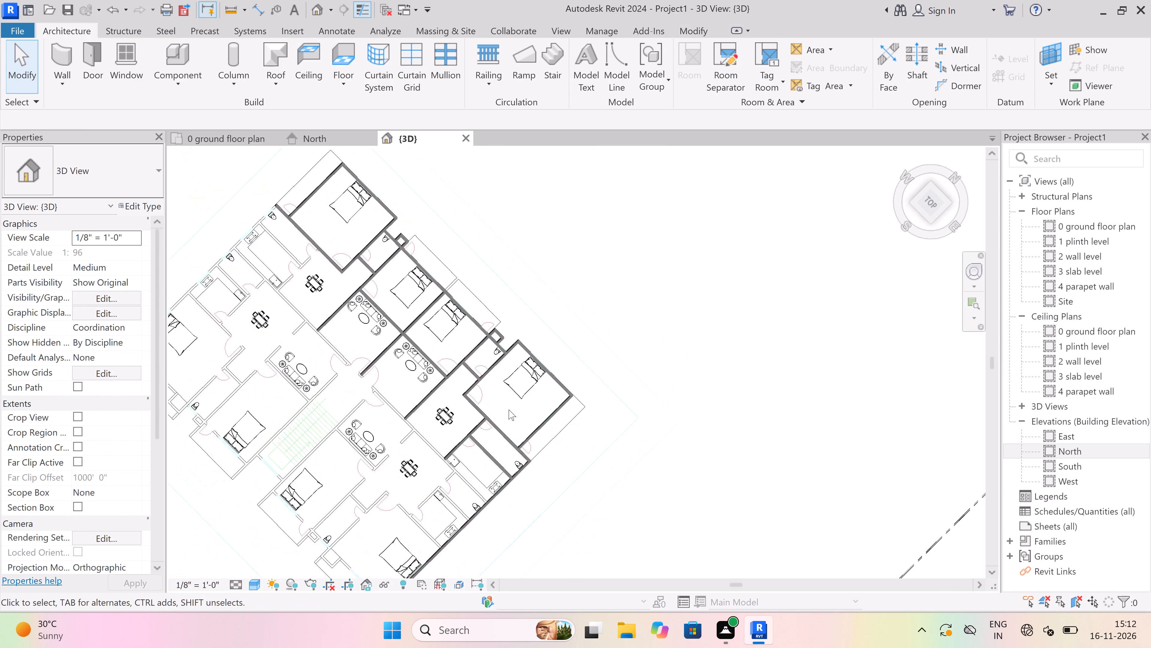
scroll(509, 409, "down", 5)
middle_click_drag(385, 383, 504, 343, "shift")
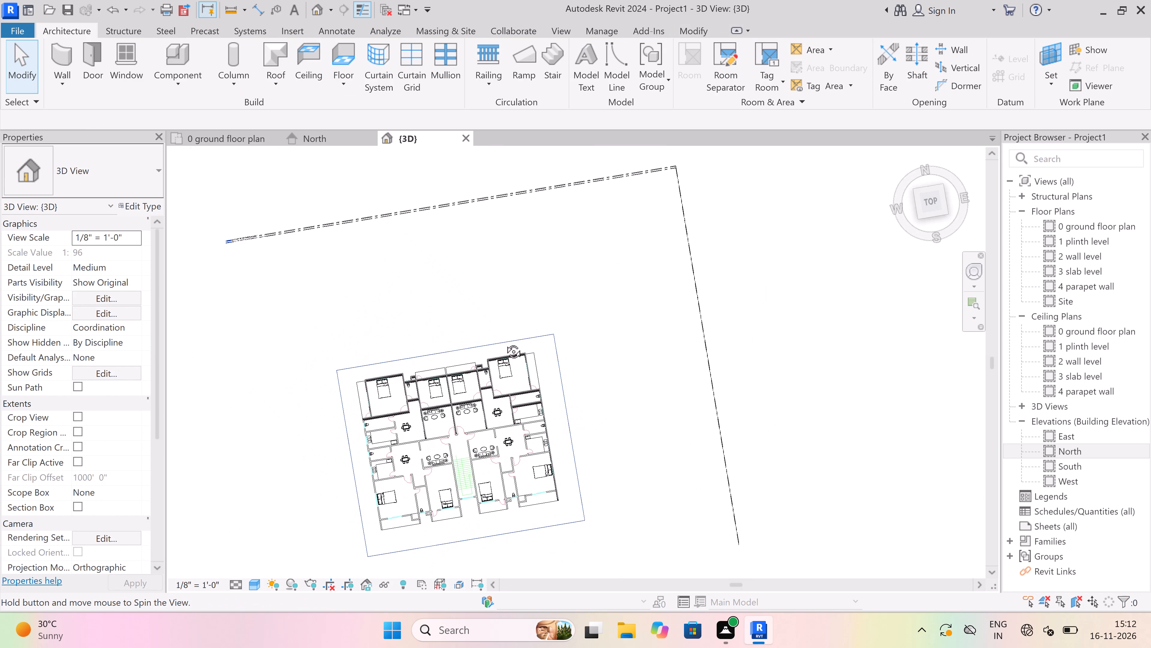
middle_click_drag(504, 343, 493, 329, "shift")
scroll(504, 325, "down", 4)
scroll(413, 359, "up", 3)
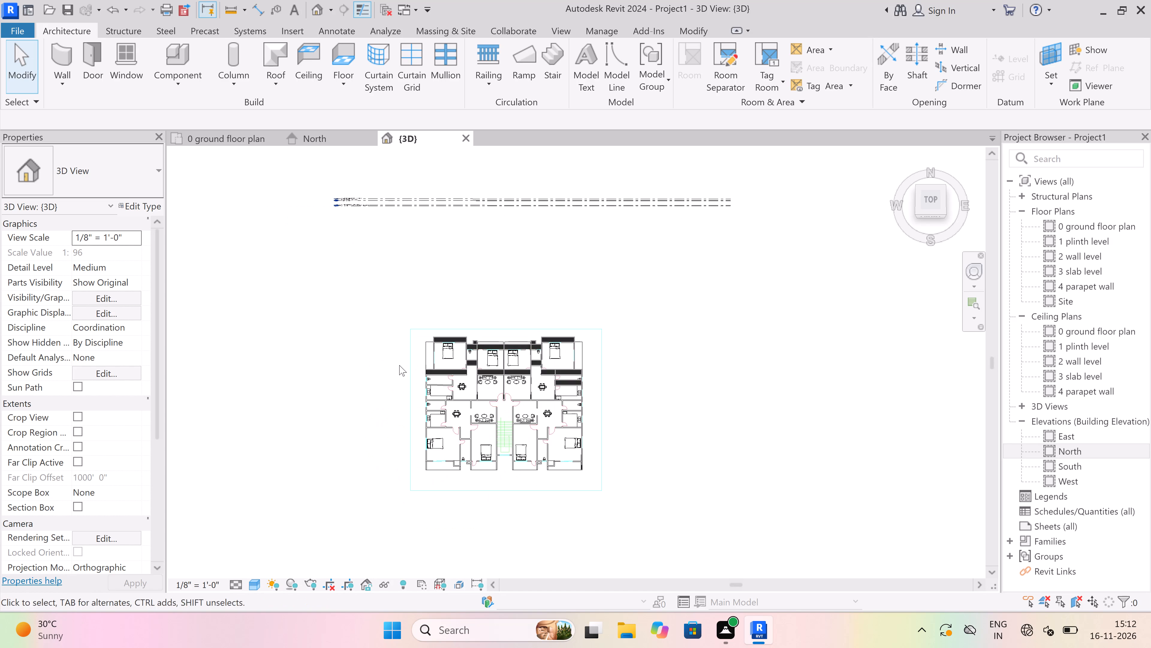
middle_click_drag(399, 367, 506, 306, "shift")
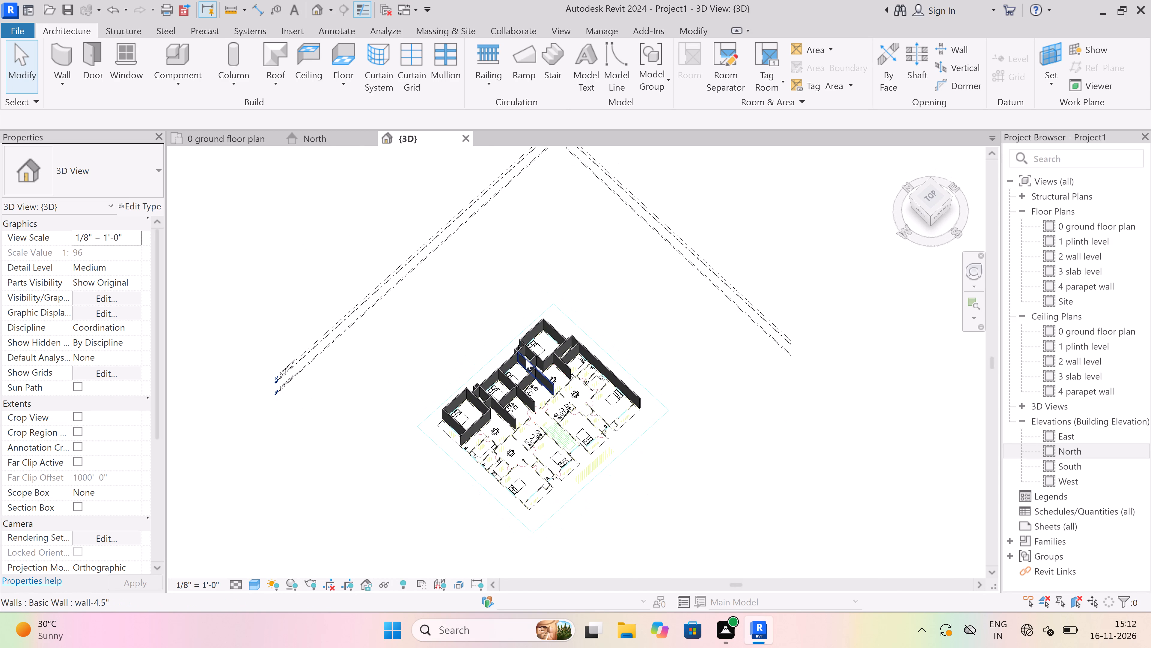
scroll(526, 359, "up", 8)
scroll(534, 373, "down", 4)
scroll(534, 415, "up", 2)
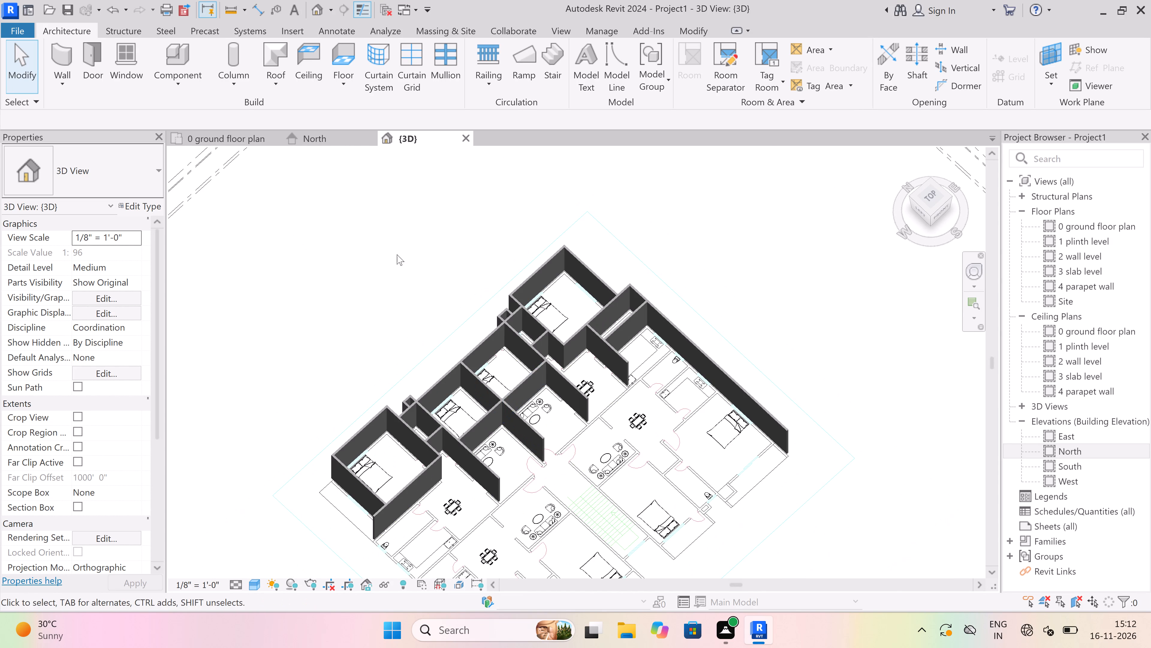
Compare the 0 ground floor plan view with the walls modelled in the 3D view.
double_click(234, 136)
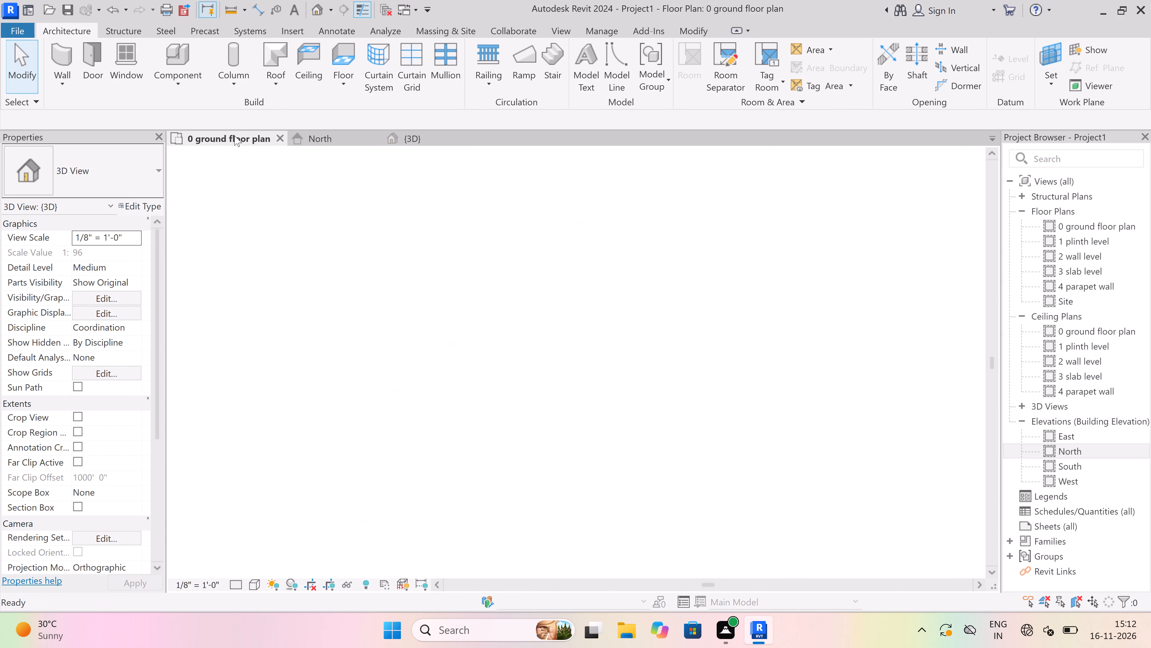
scroll(523, 300, "up", 3)
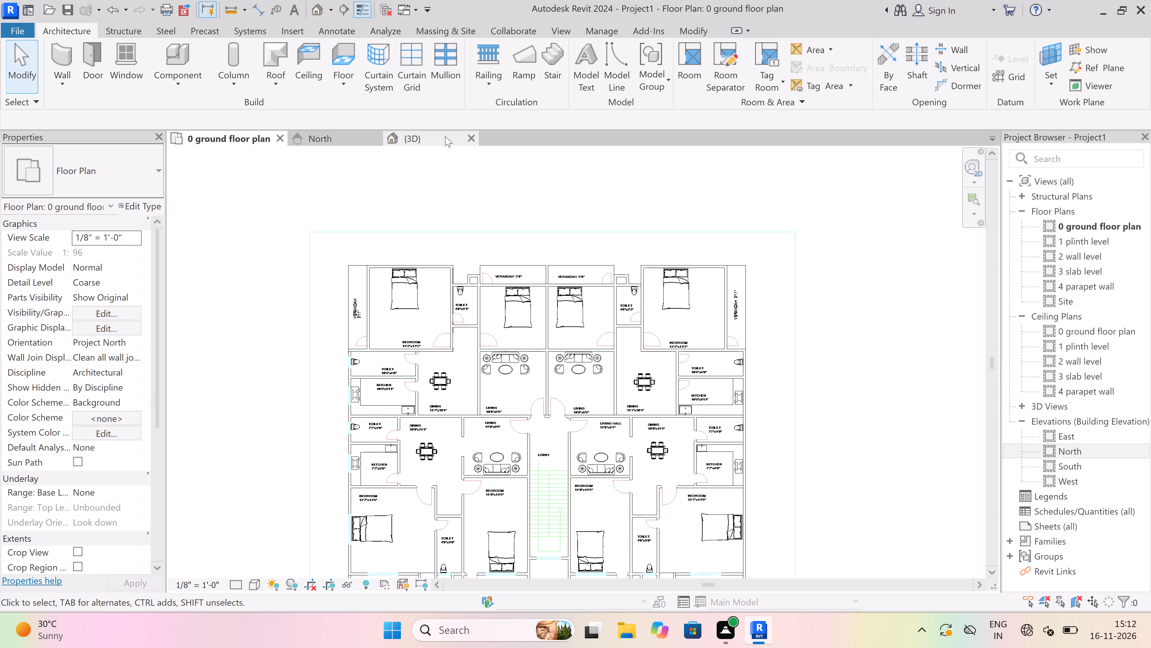
left_click(445, 136)
scroll(580, 362, "up", 4)
scroll(584, 343, "down", 3)
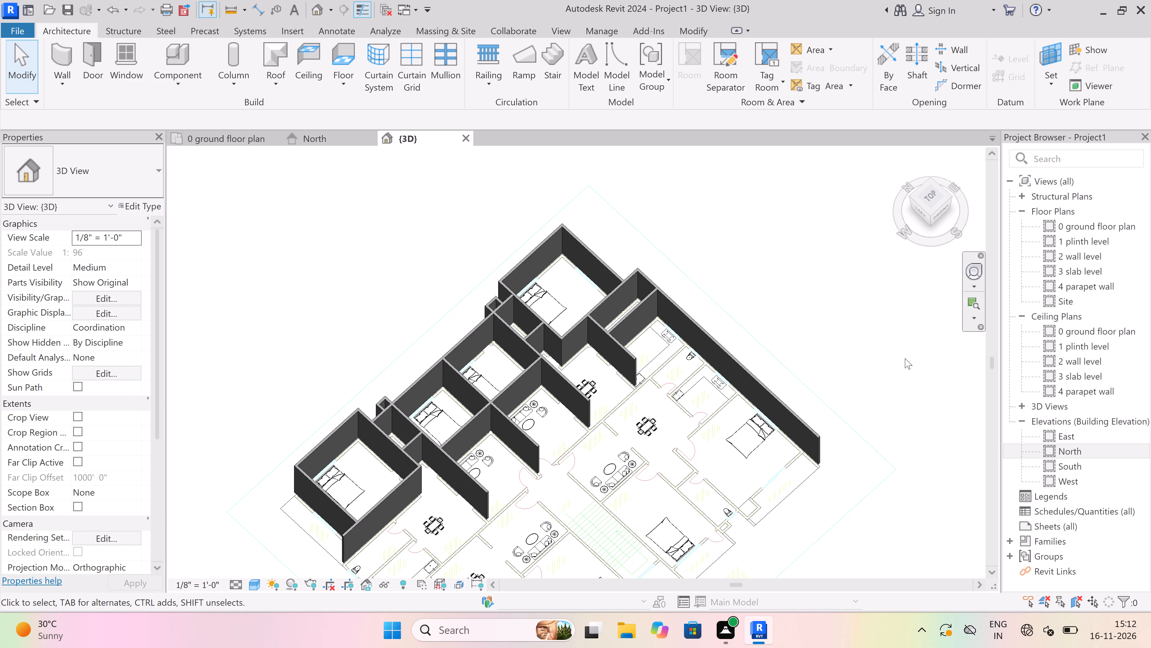
scroll(604, 355, "down", 4)
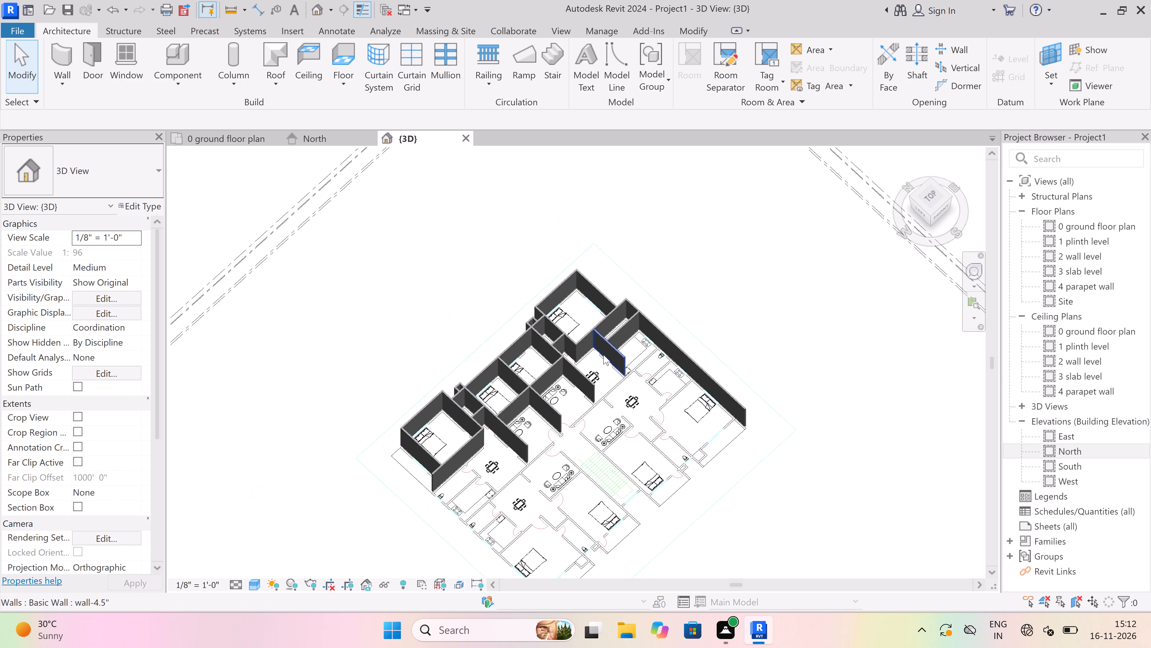
Check the wall heights against the levels in the North elevation, and return to the 3D view.
double_click(323, 135)
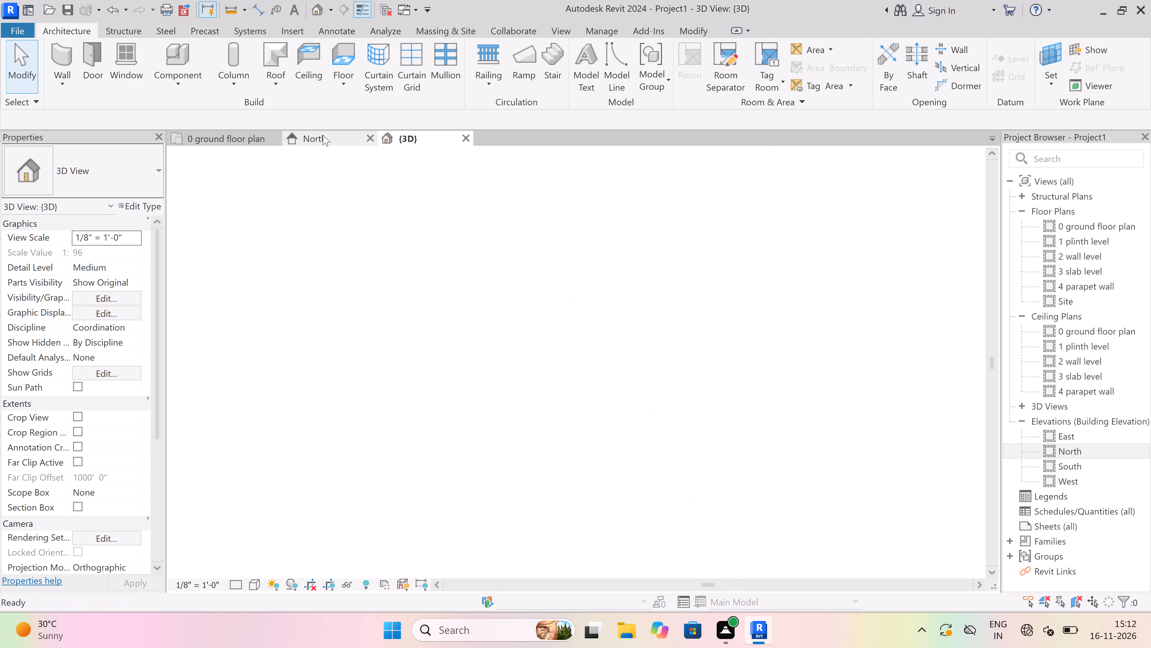
scroll(700, 424, "up", 3)
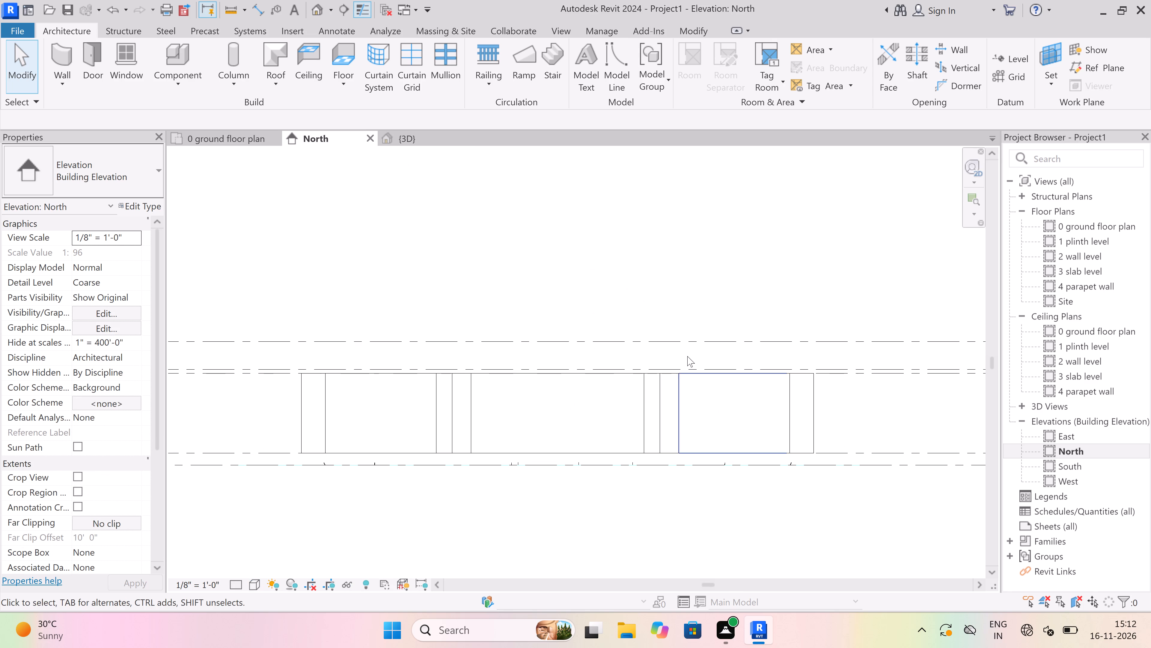
scroll(558, 417, "down", 3)
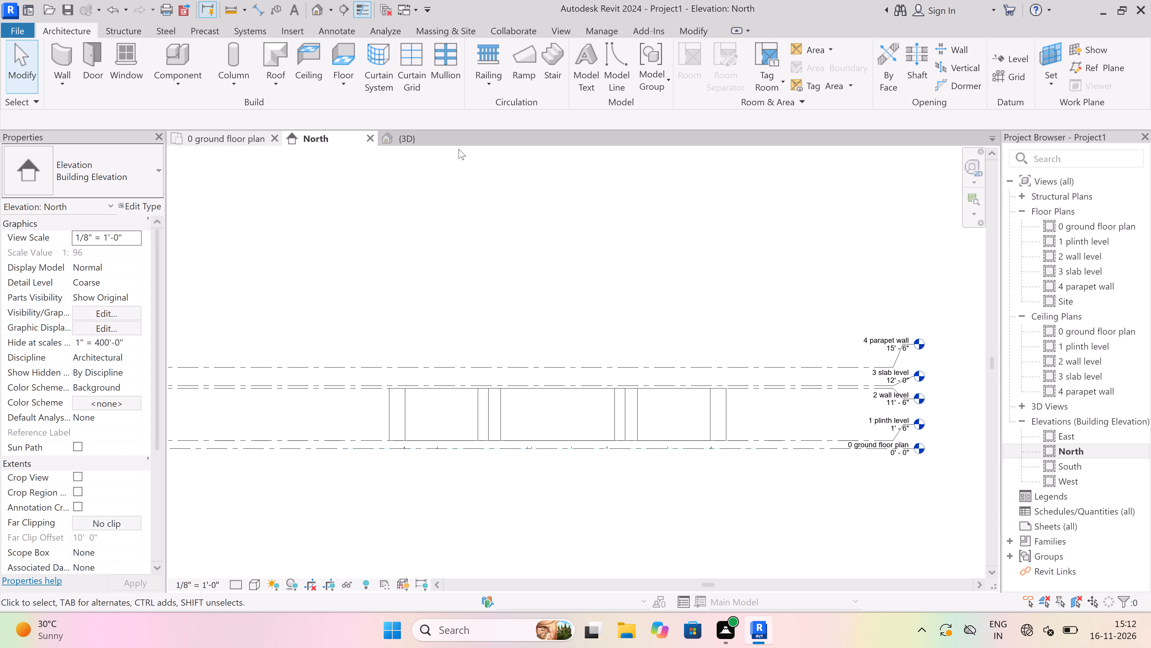
left_click(424, 139)
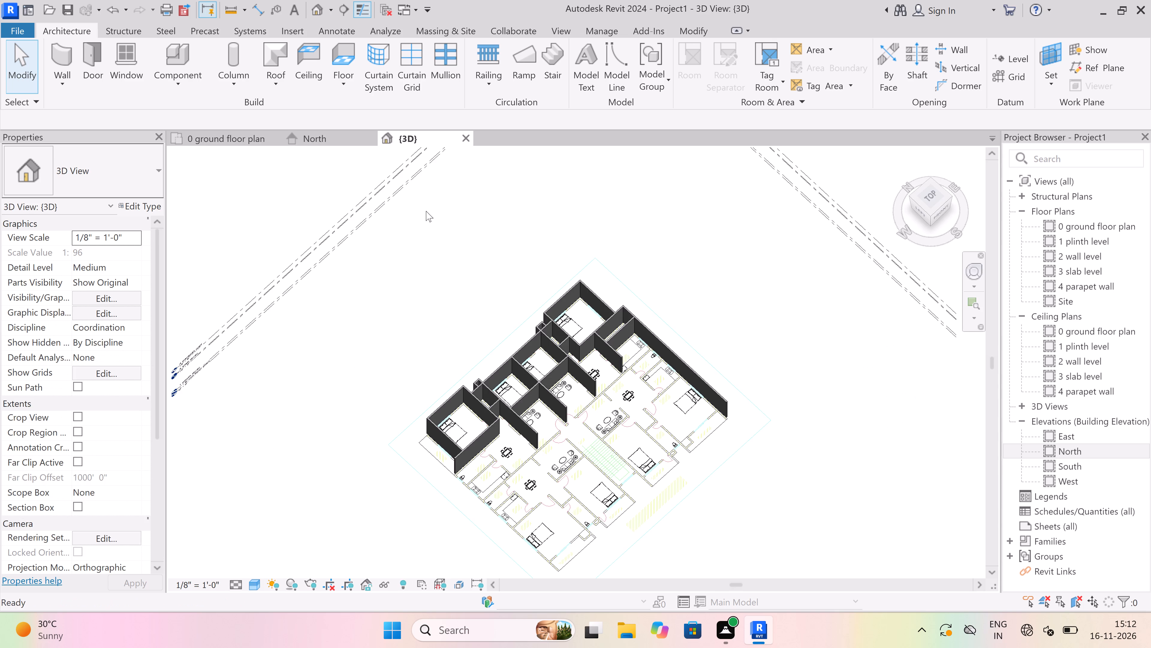
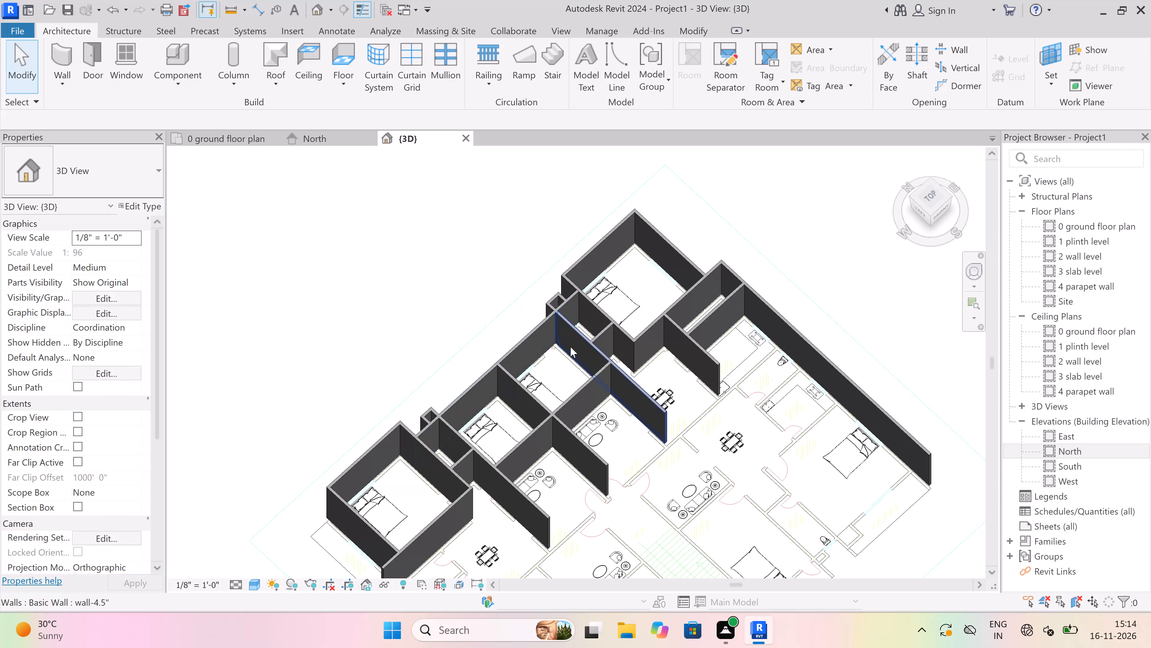
In the 0 ground floor plan, set up a new architectural 4.5" wall with base constraint 1 plinth level and top constraint 2 wall level.
left_click(237, 145)
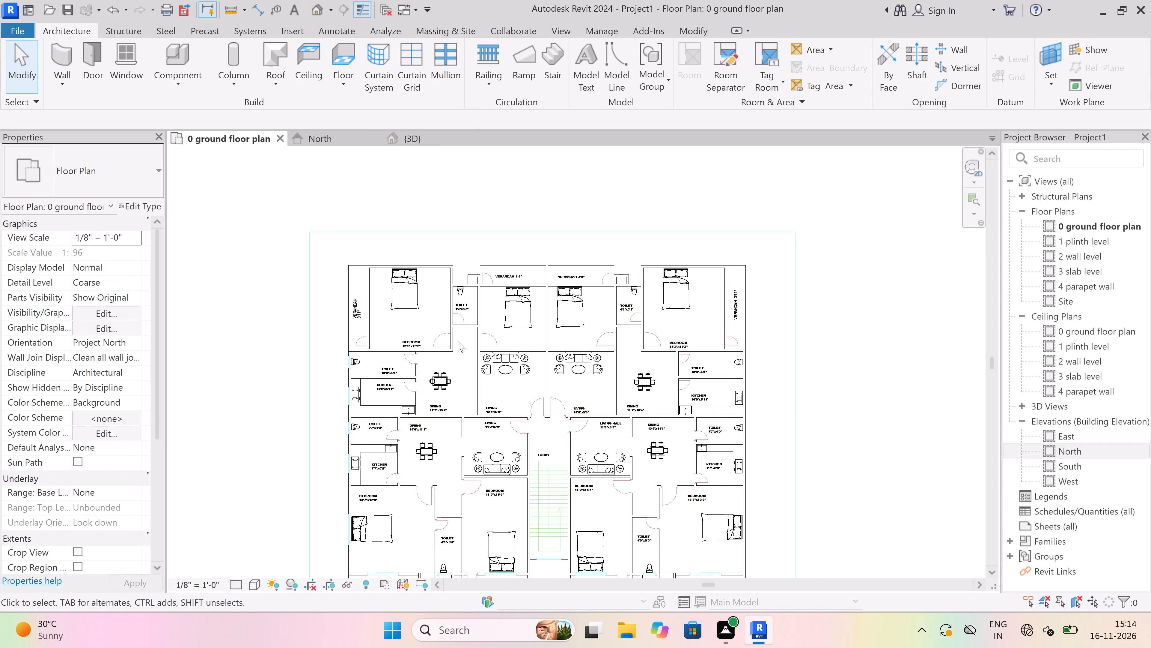
scroll(666, 433, "up", 2)
scroll(616, 487, "up", 4)
scroll(675, 401, "down", 9)
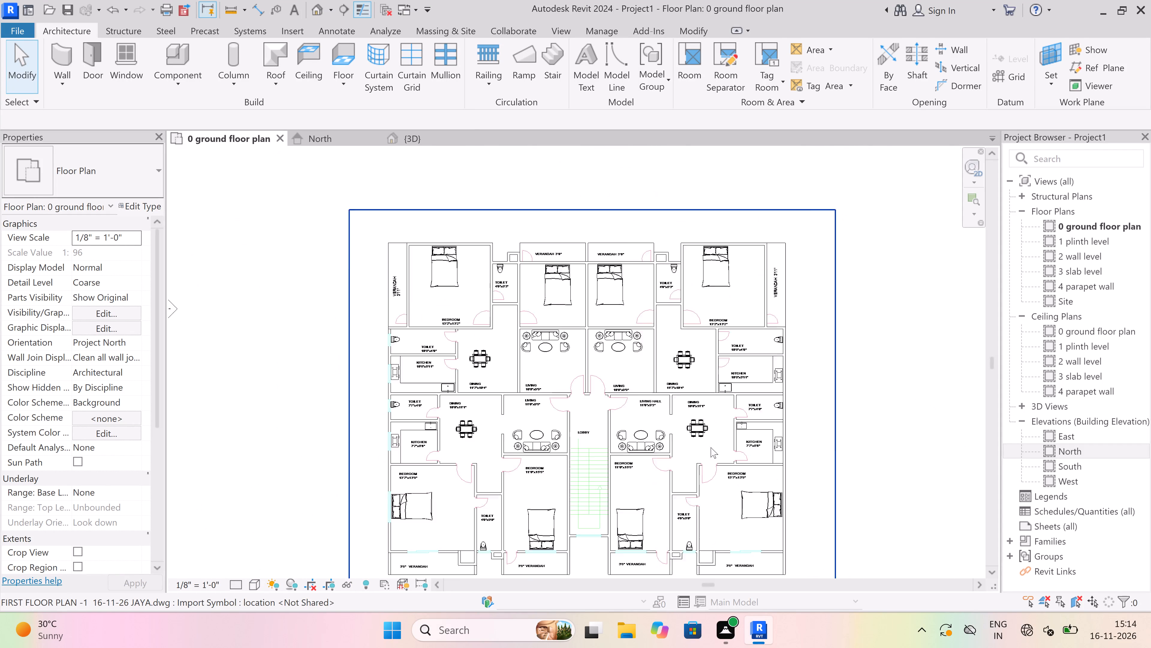
scroll(611, 409, "up", 3)
scroll(479, 425, "up", 5)
scroll(472, 252, "up", 4)
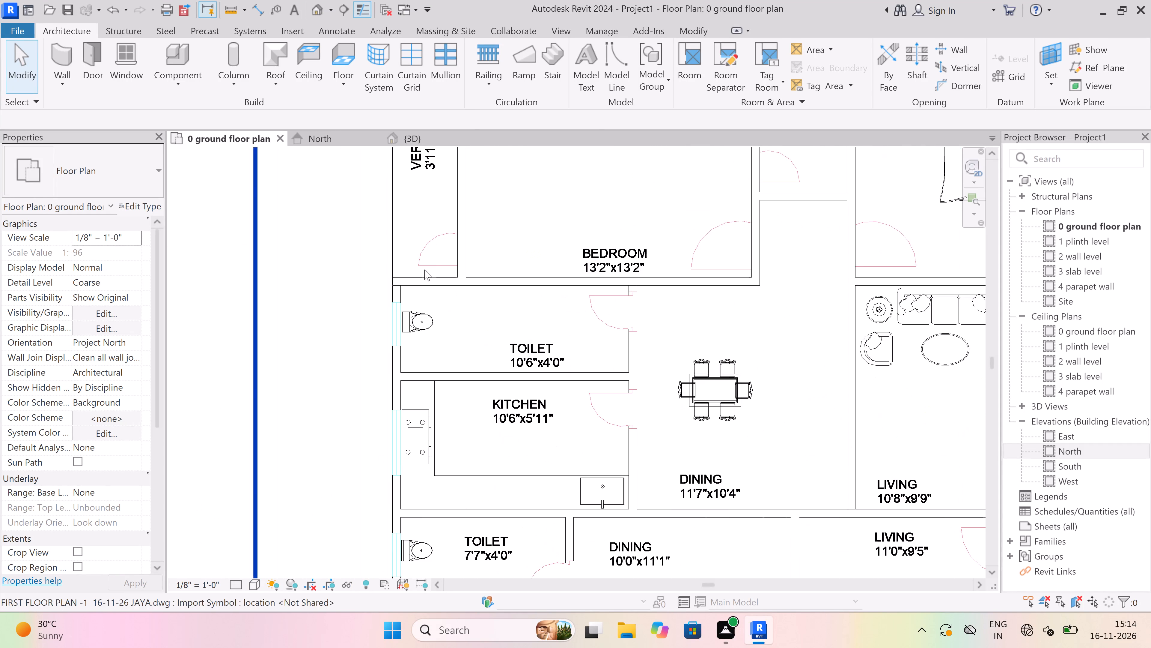
scroll(424, 283, "up", 1)
scroll(436, 307, "down", 7)
scroll(436, 309, "up", 4)
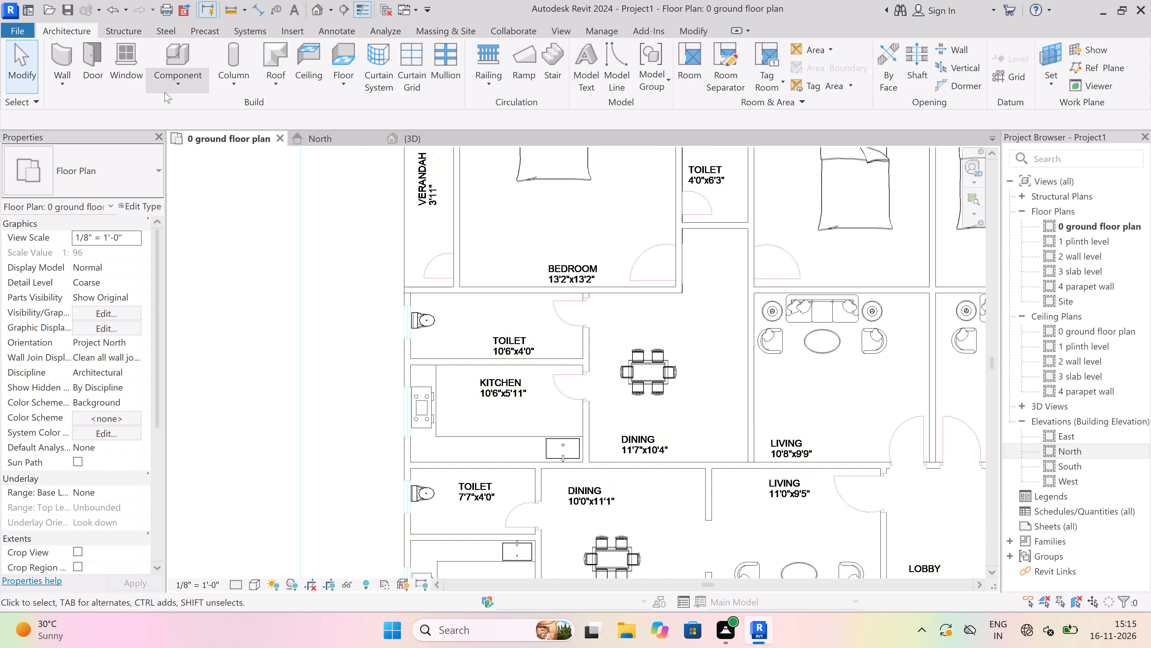
left_click(54, 91)
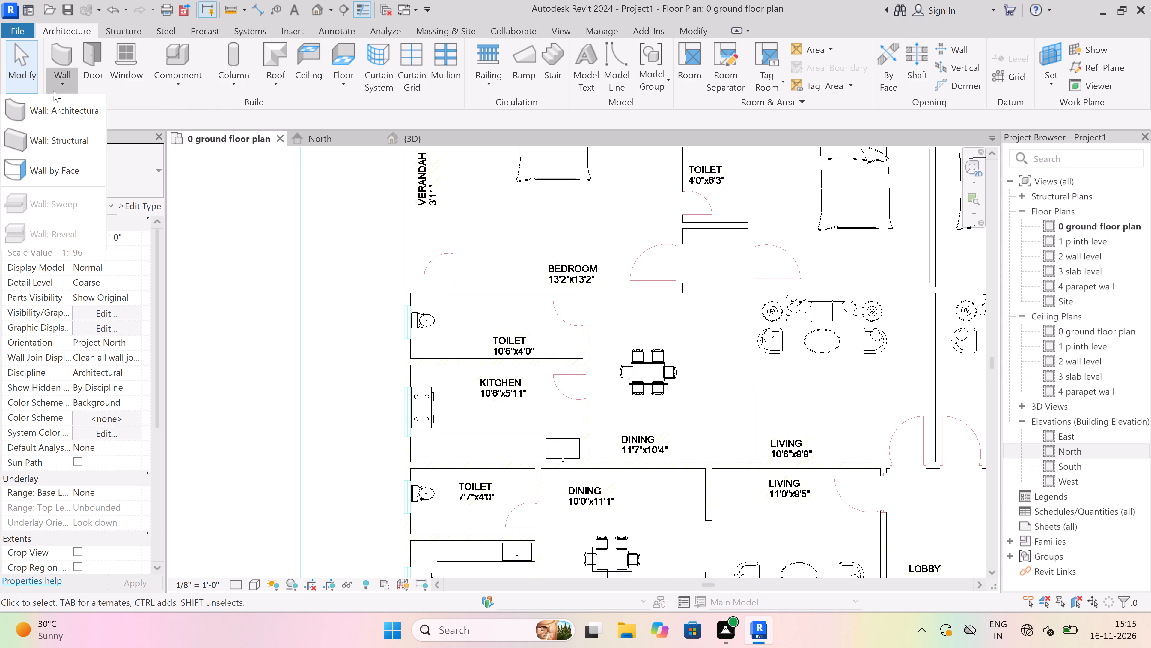
left_click(69, 115)
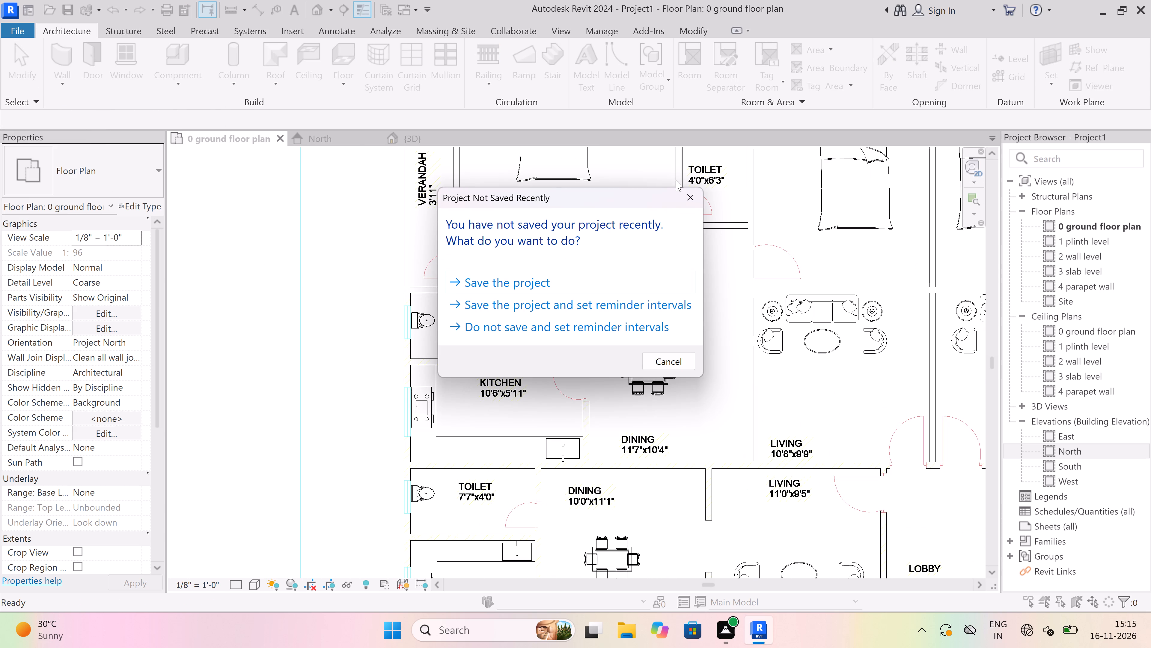
left_click(681, 196)
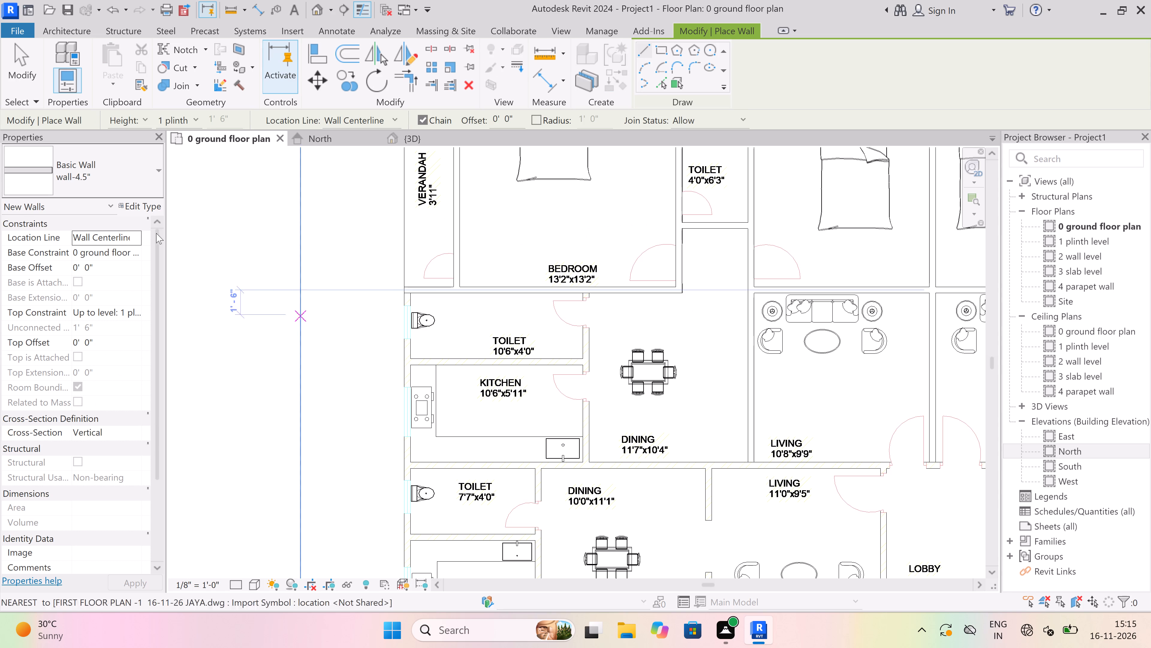
left_click(134, 254)
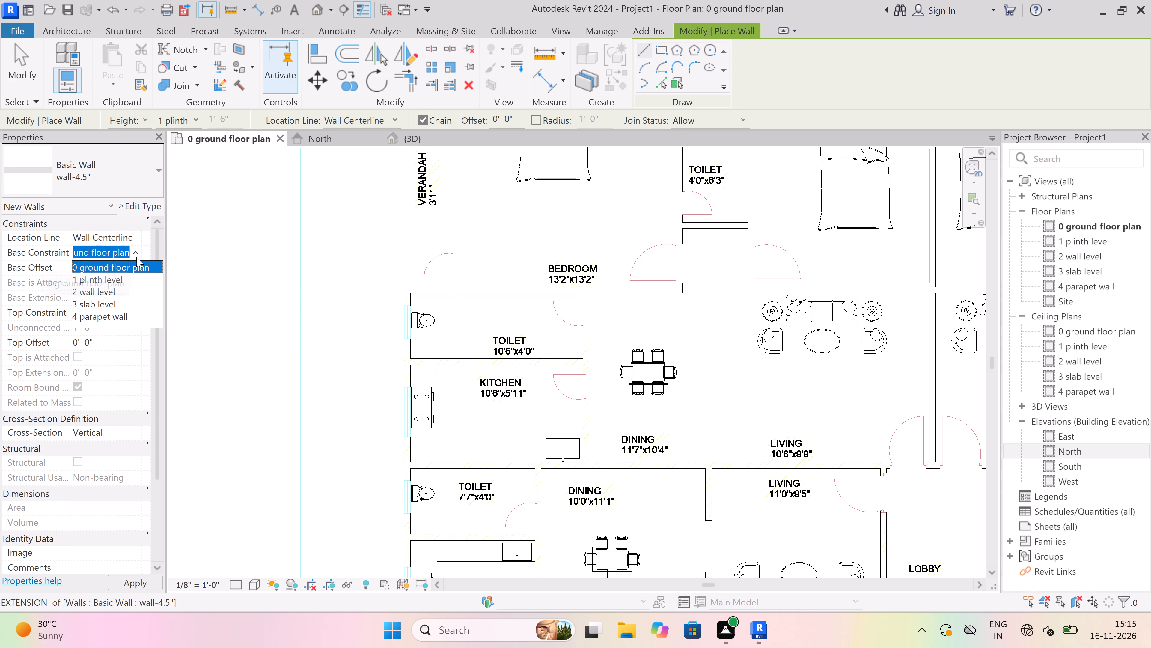
left_click(129, 282)
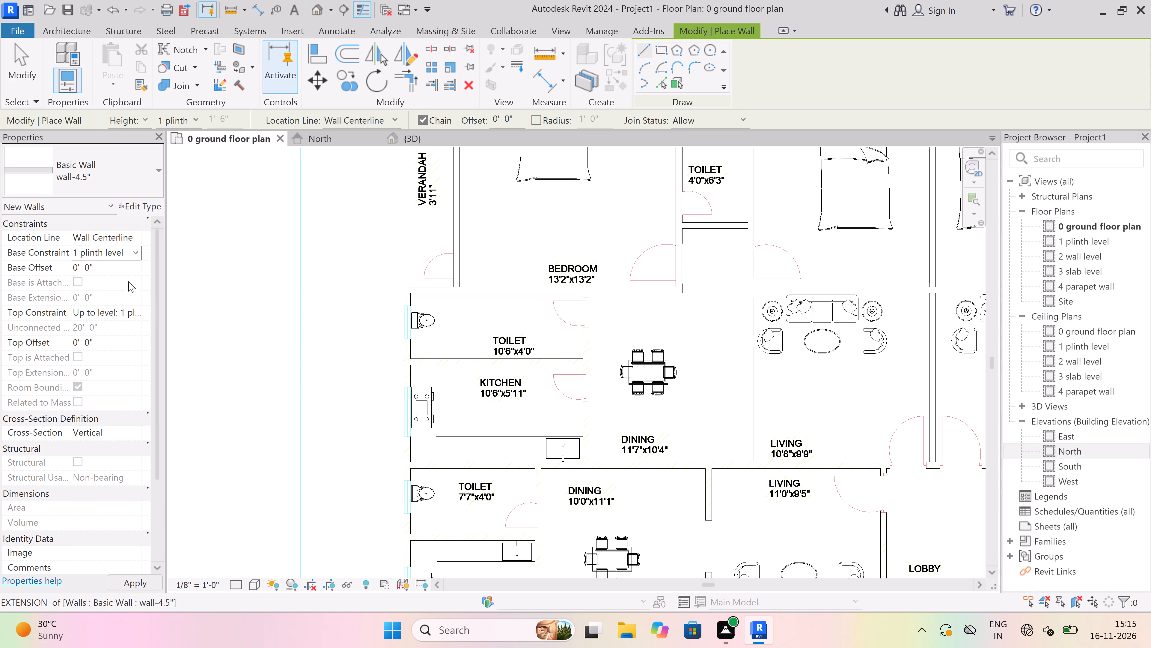
left_click(138, 315)
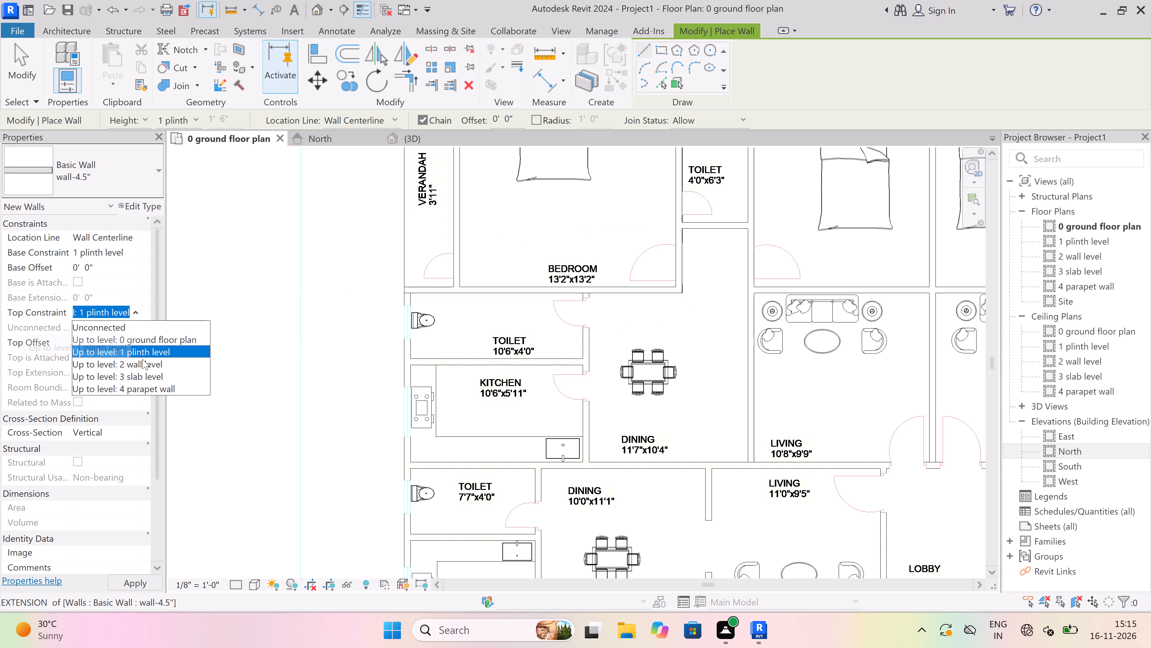
left_click(150, 368)
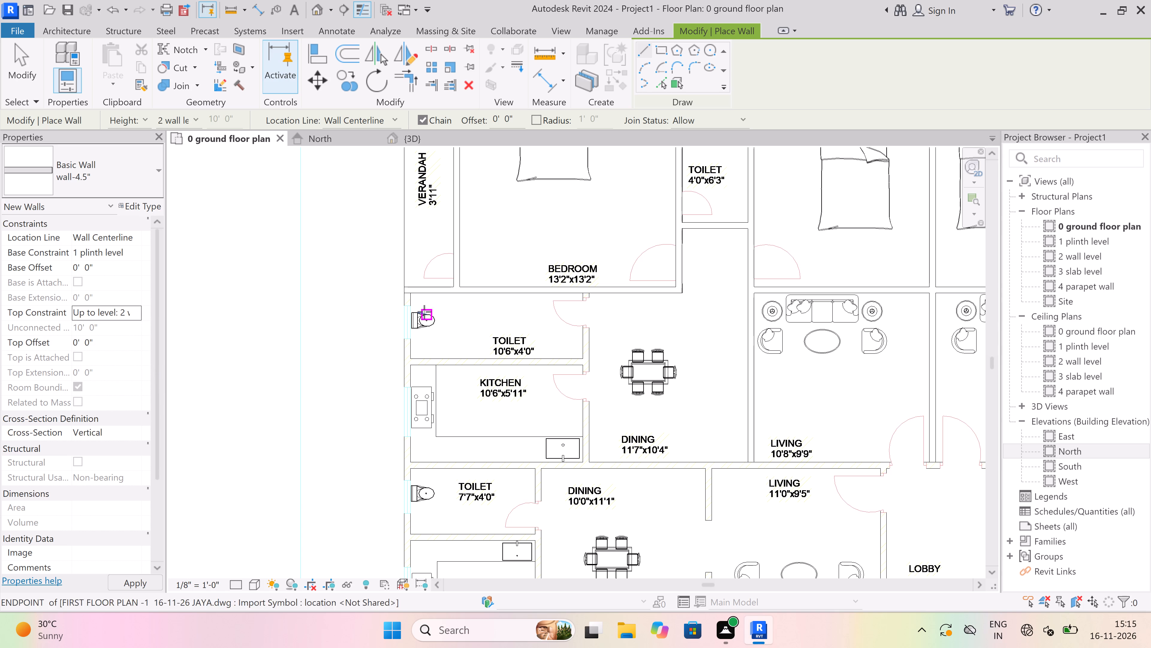
Draw the west outer wall, about 39' 8" long, from the 10'6"x4'0" toilet's upper outer corner down to the 3'6" verandah's lower corner.
scroll(406, 286, "up", 11)
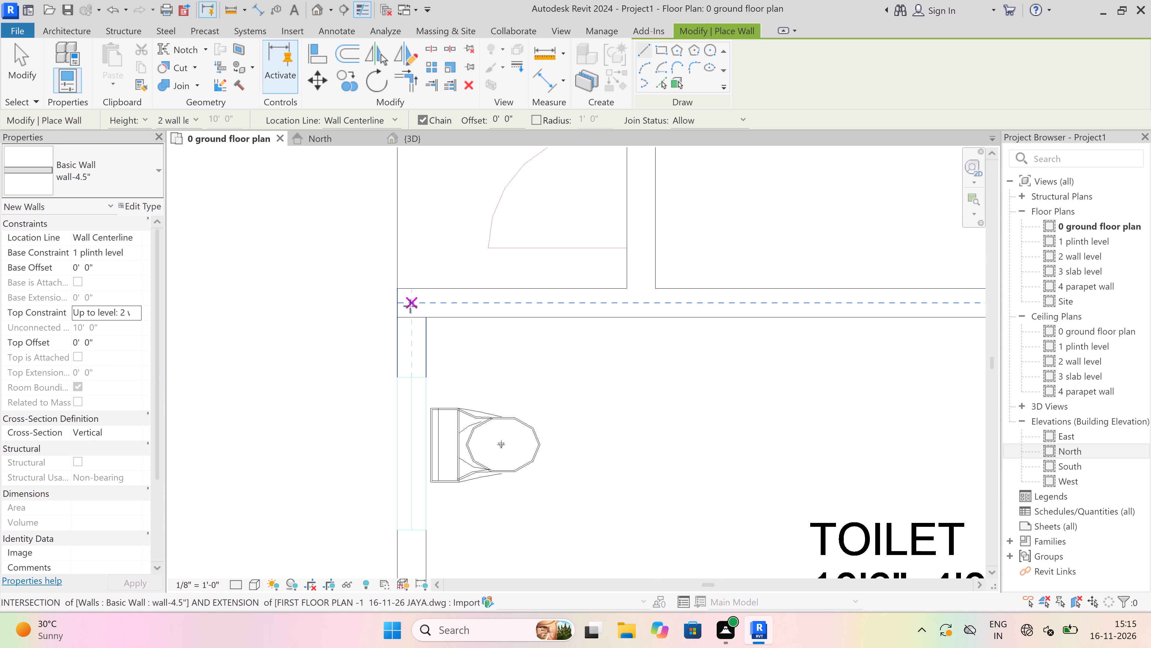
scroll(411, 318, "up", 9)
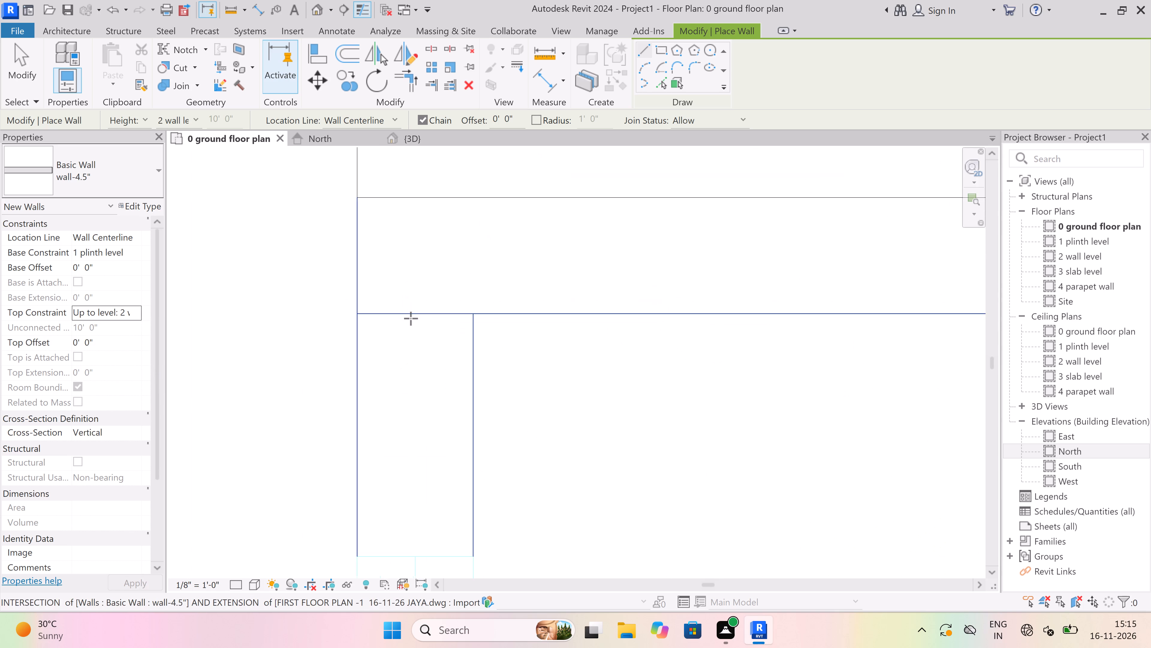
scroll(411, 318, "up", 6)
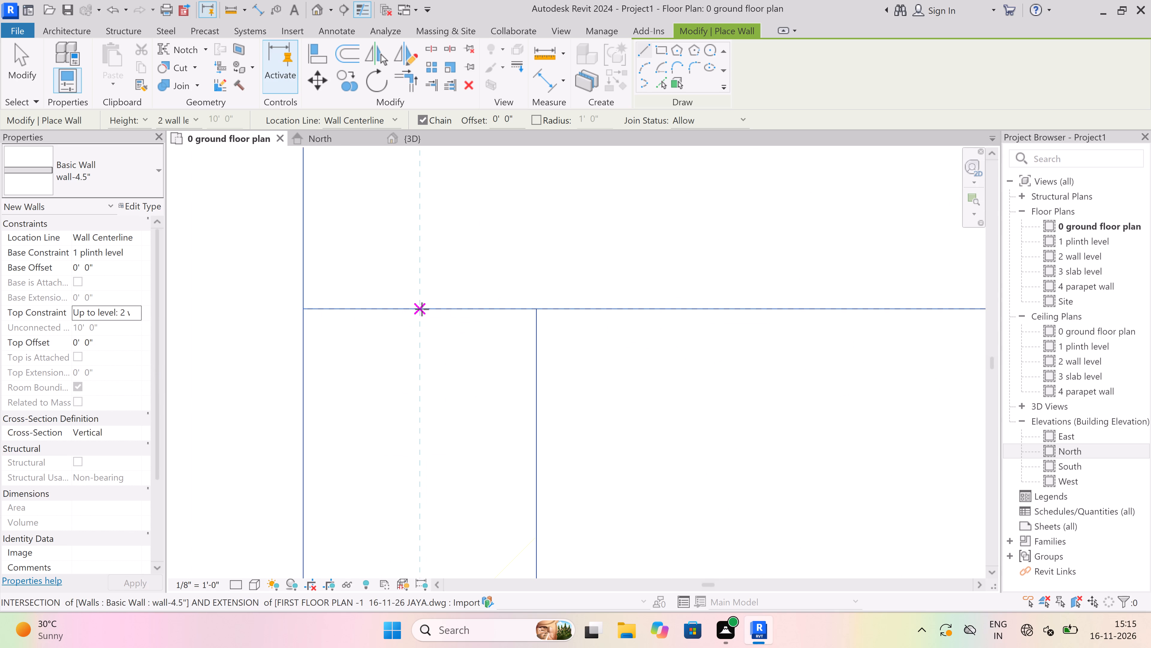
left_click(422, 309)
scroll(424, 226, "down", 17)
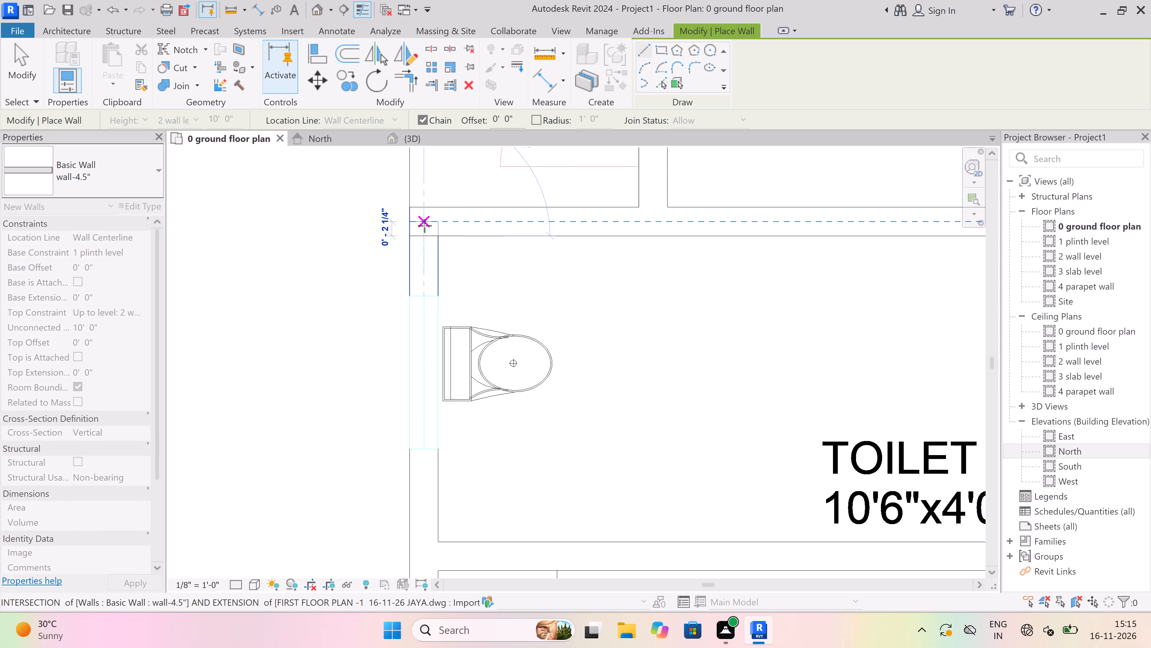
scroll(424, 226, "down", 14)
scroll(424, 226, "up", 1)
scroll(424, 226, "down", 5)
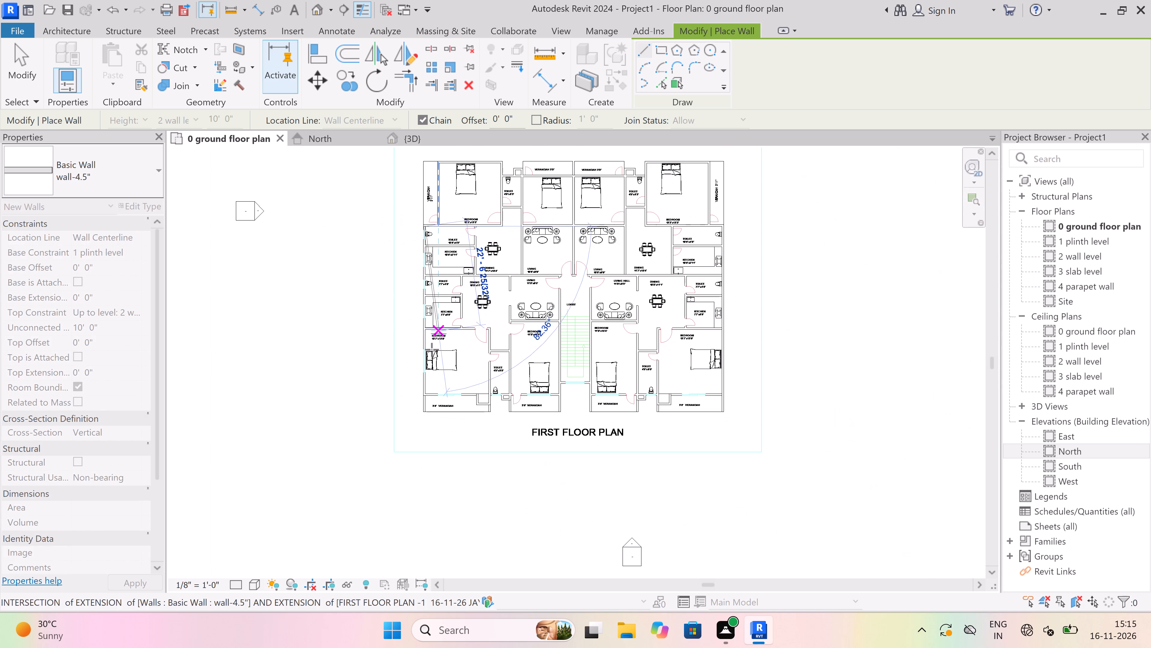
scroll(416, 358, "up", 5)
scroll(445, 437, "up", 1)
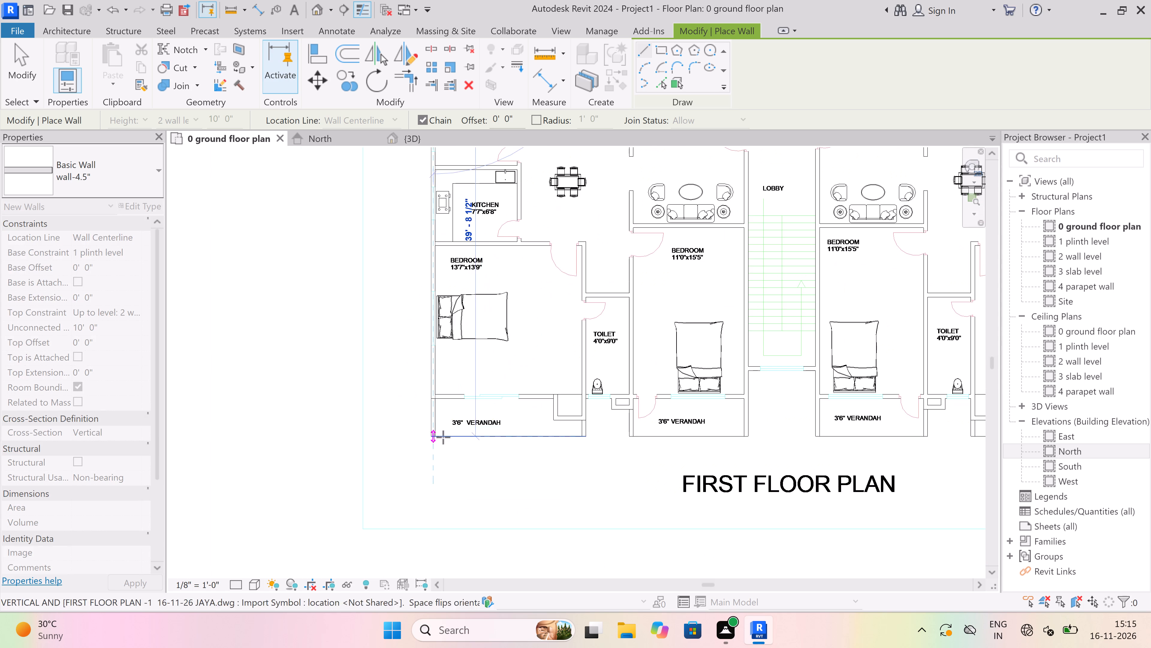
scroll(443, 437, "up", 3)
scroll(415, 437, "up", 8)
scroll(450, 434, "up", 2)
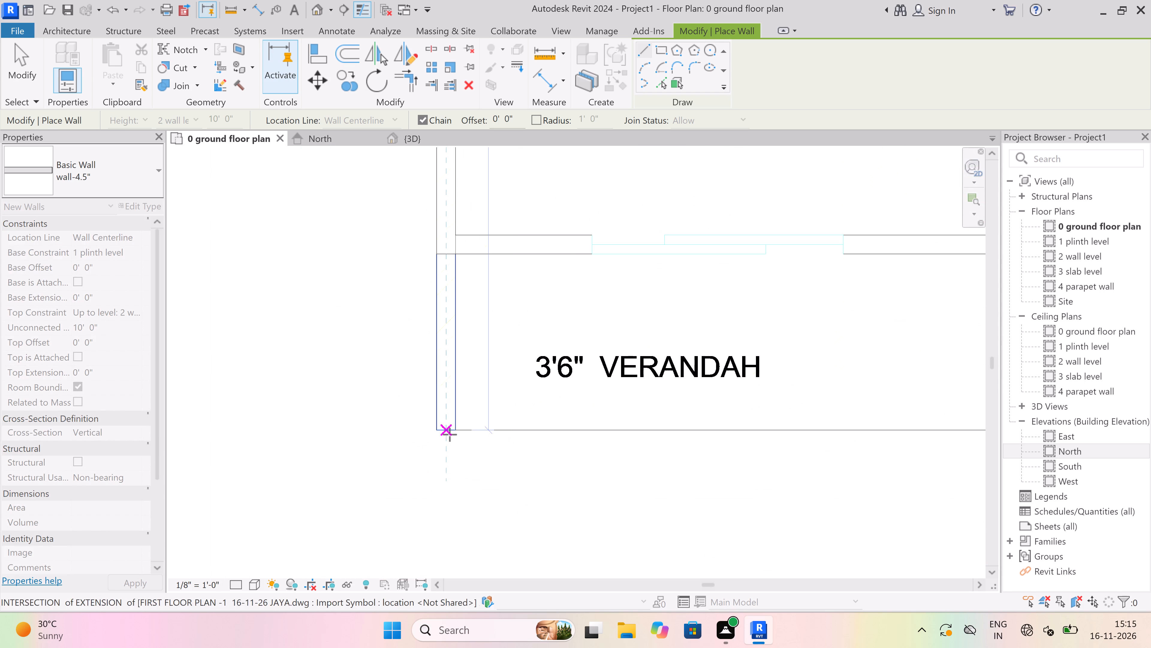
scroll(450, 434, "up", 11)
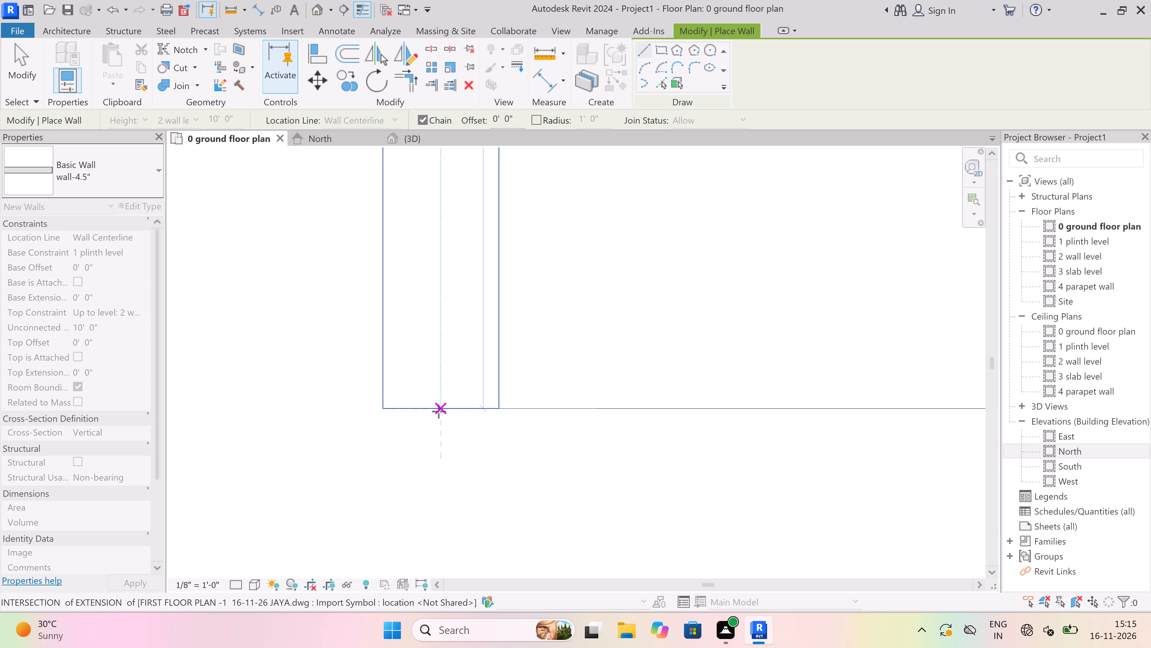
left_click(439, 411)
key("Escape")
scroll(419, 452, "down", 3)
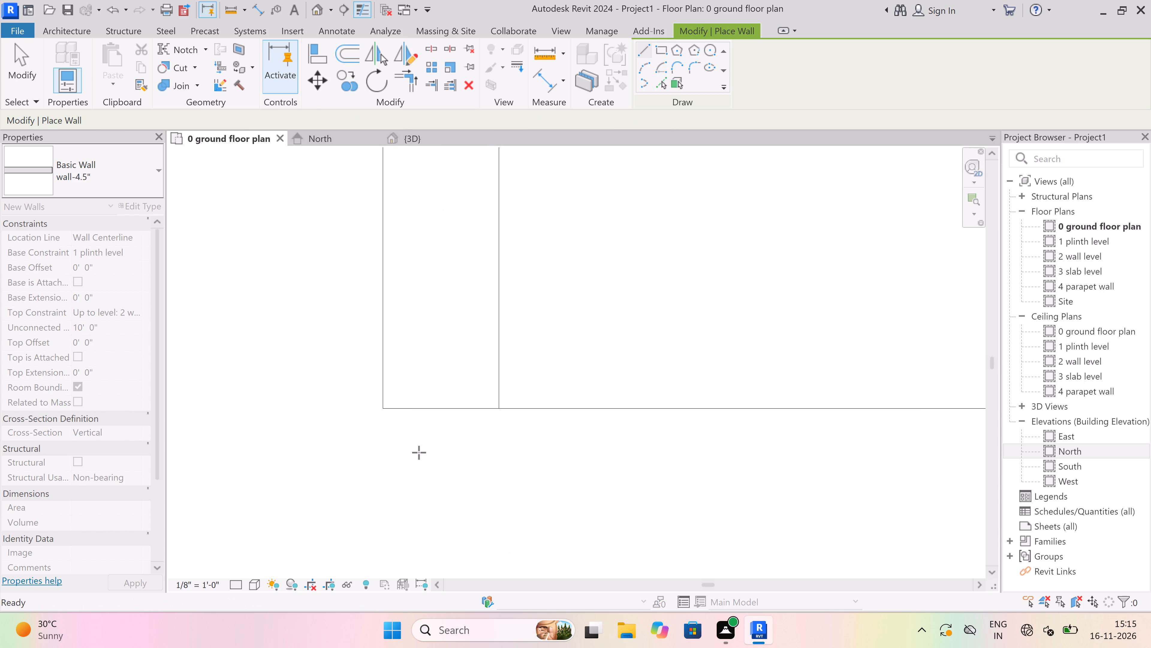
scroll(419, 452, "down", 20)
scroll(419, 452, "down", 7)
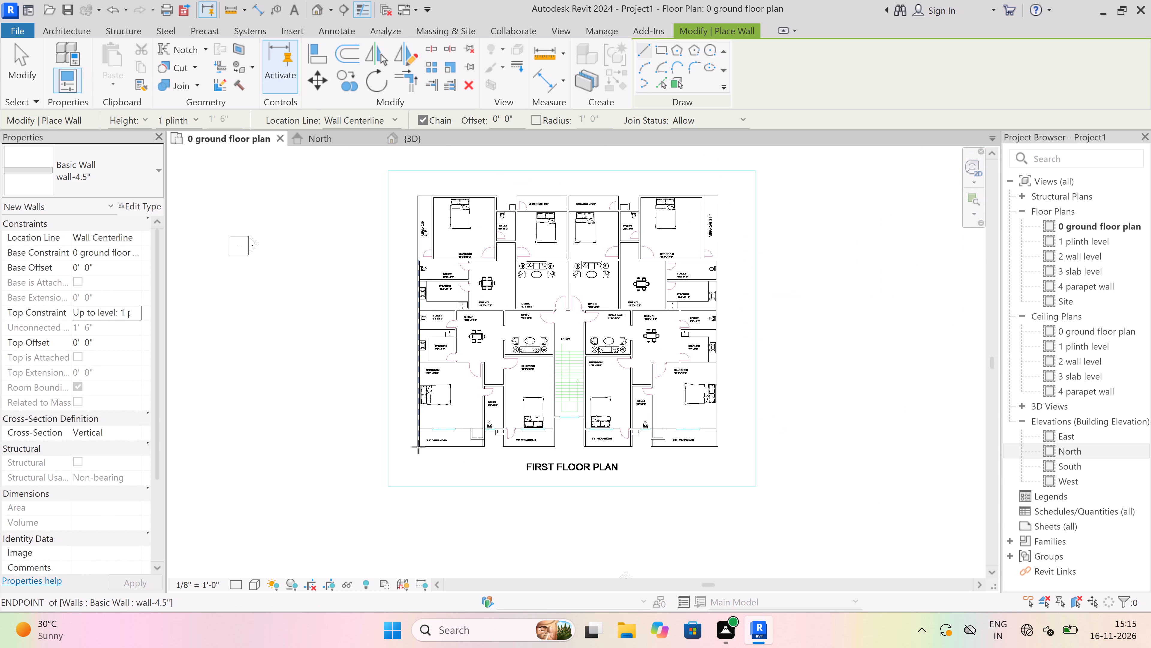
scroll(418, 447, "down", 2)
scroll(418, 362, "up", 3)
key("Escape")
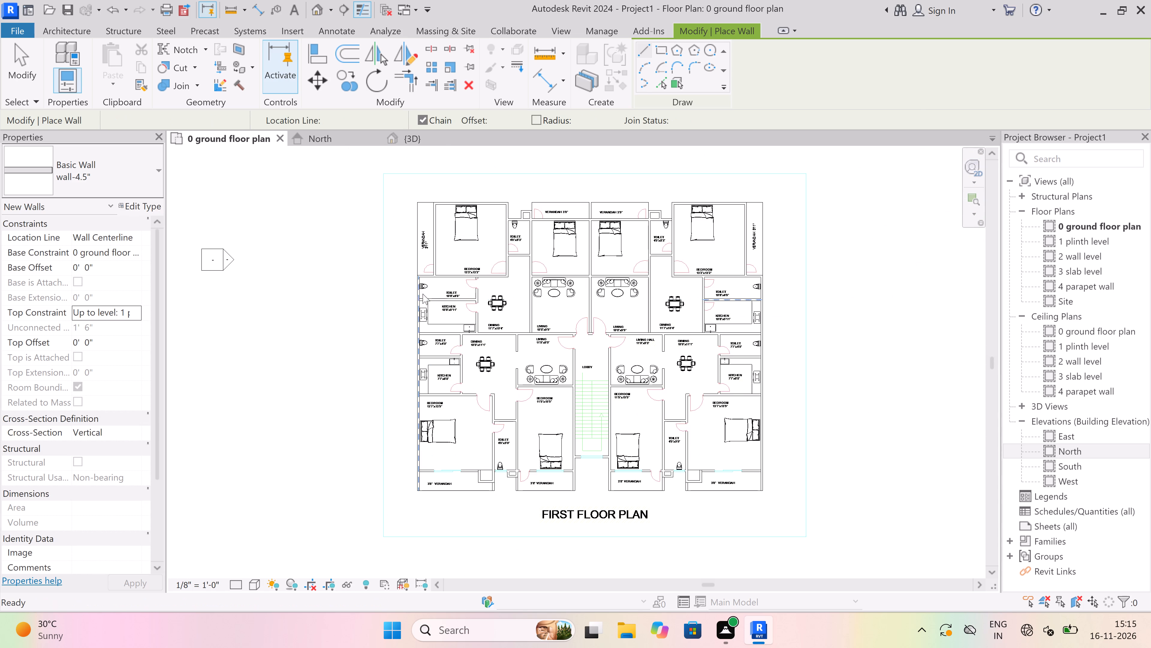
Draw a 4.5" wall between the 10'6" wide toilet and kitchen and the dining area, from the bedroom wall down to the kitchen's lower wall.
scroll(423, 294, "up", 8)
scroll(437, 246, "up", 1)
key("space")
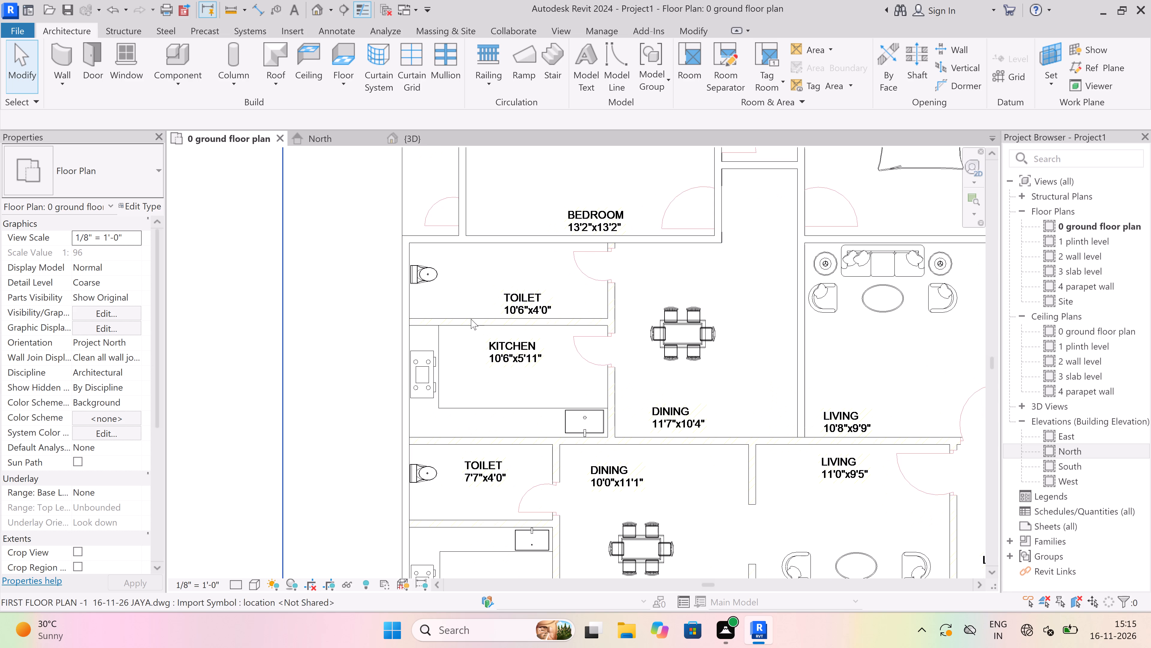
scroll(635, 232, "up", 3)
scroll(605, 235, "up", 4)
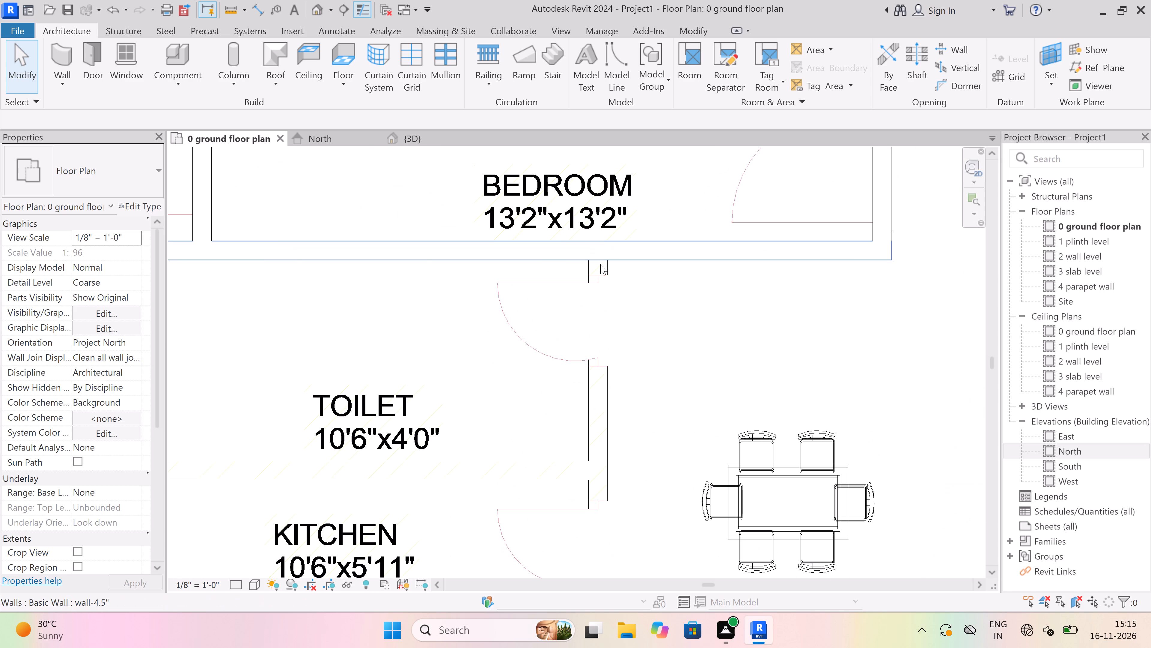
left_click(63, 86)
left_click(74, 103)
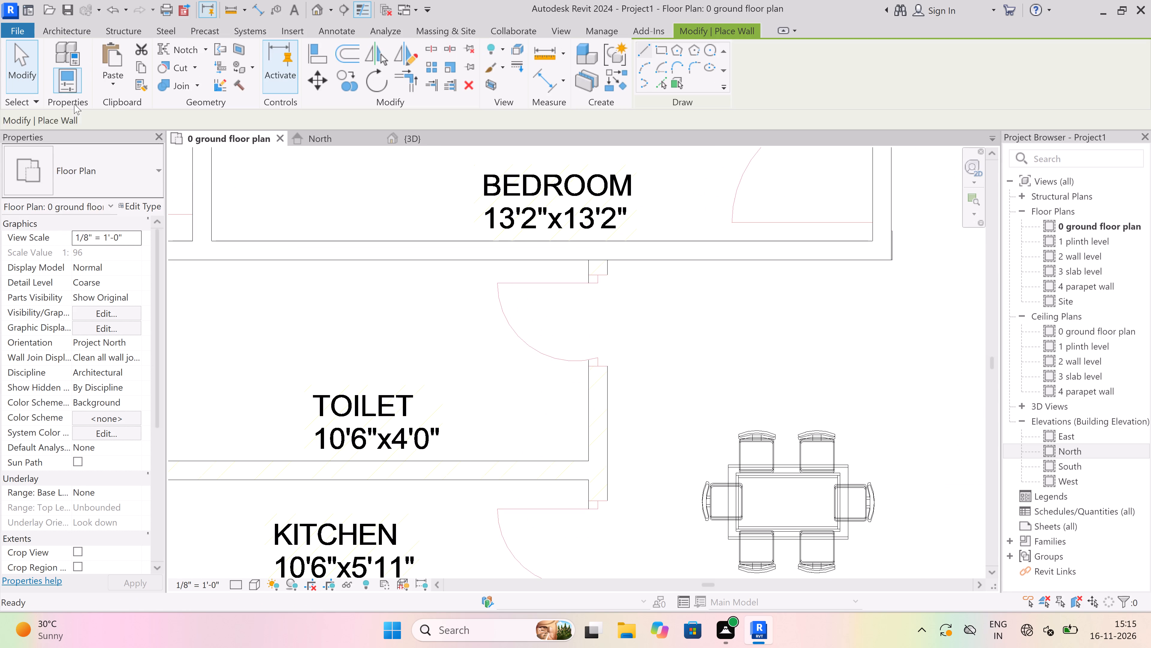
scroll(595, 254, "up", 6)
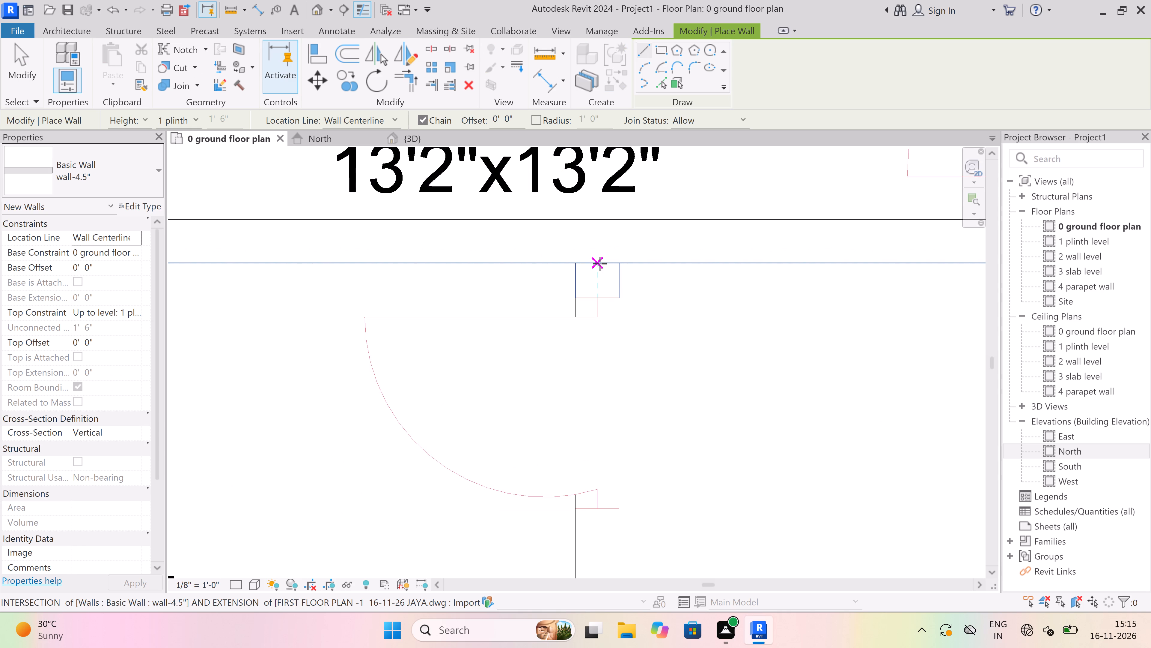
scroll(599, 259, "up", 3)
left_click(597, 260)
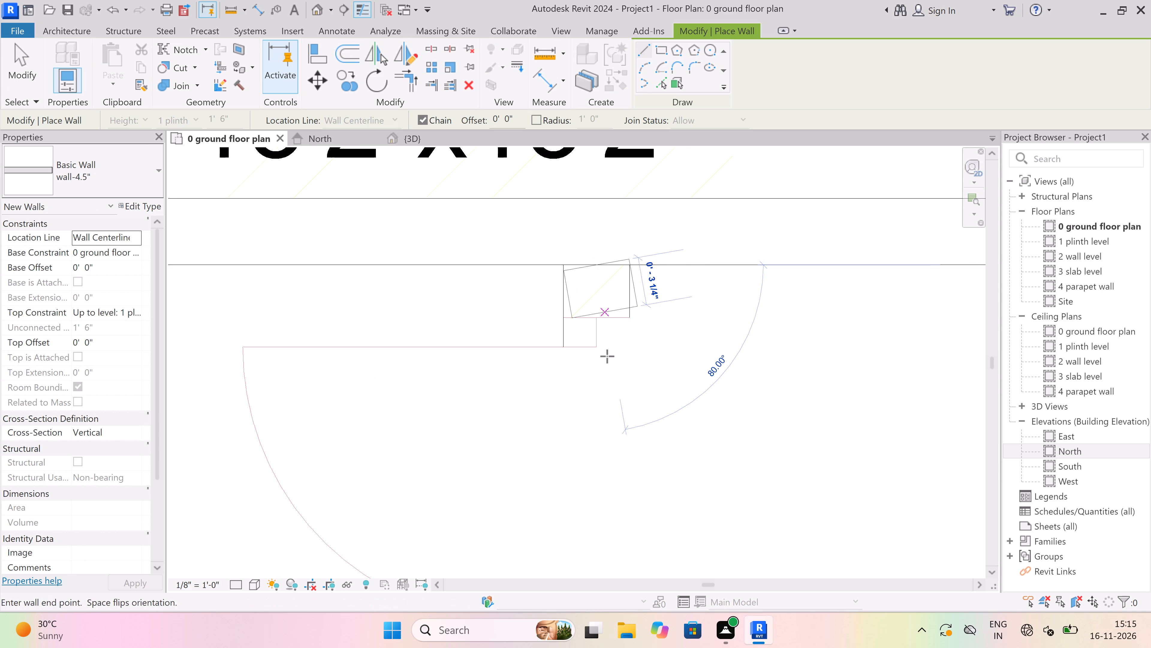
scroll(583, 284, "down", 5)
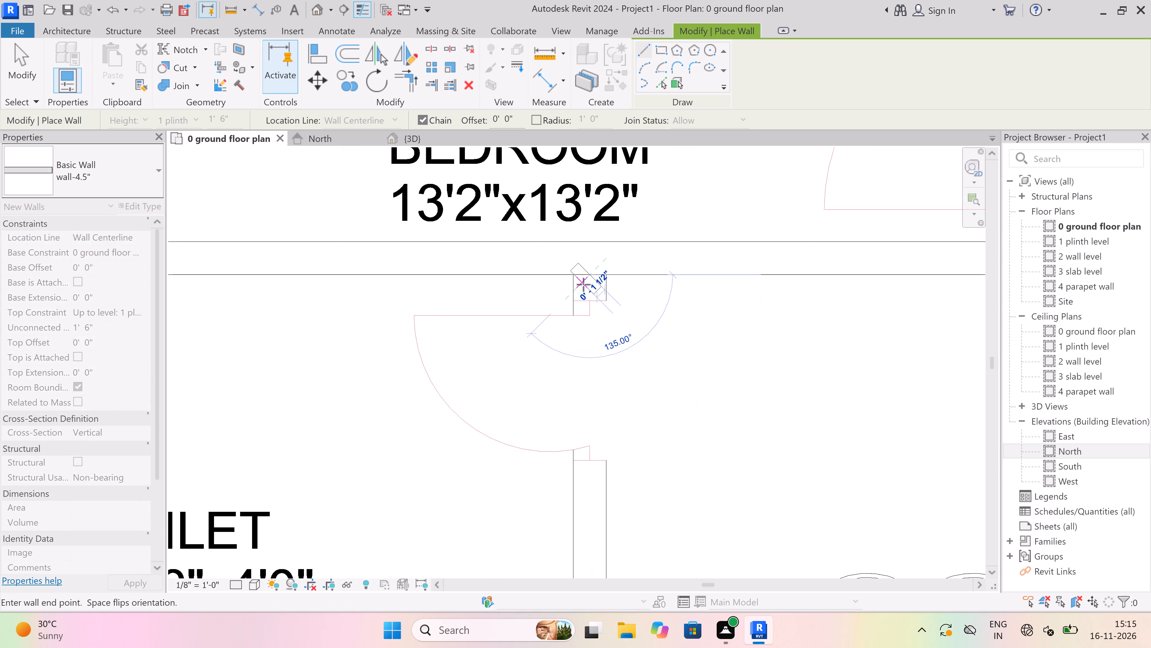
scroll(583, 284, "down", 15)
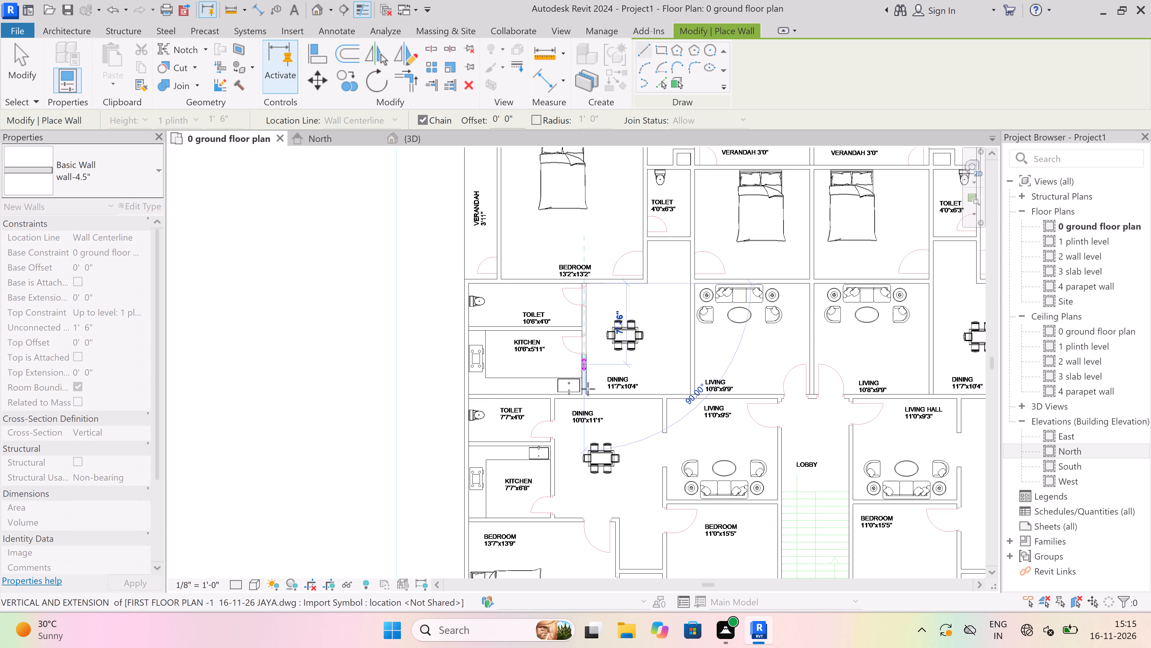
scroll(587, 389, "up", 15)
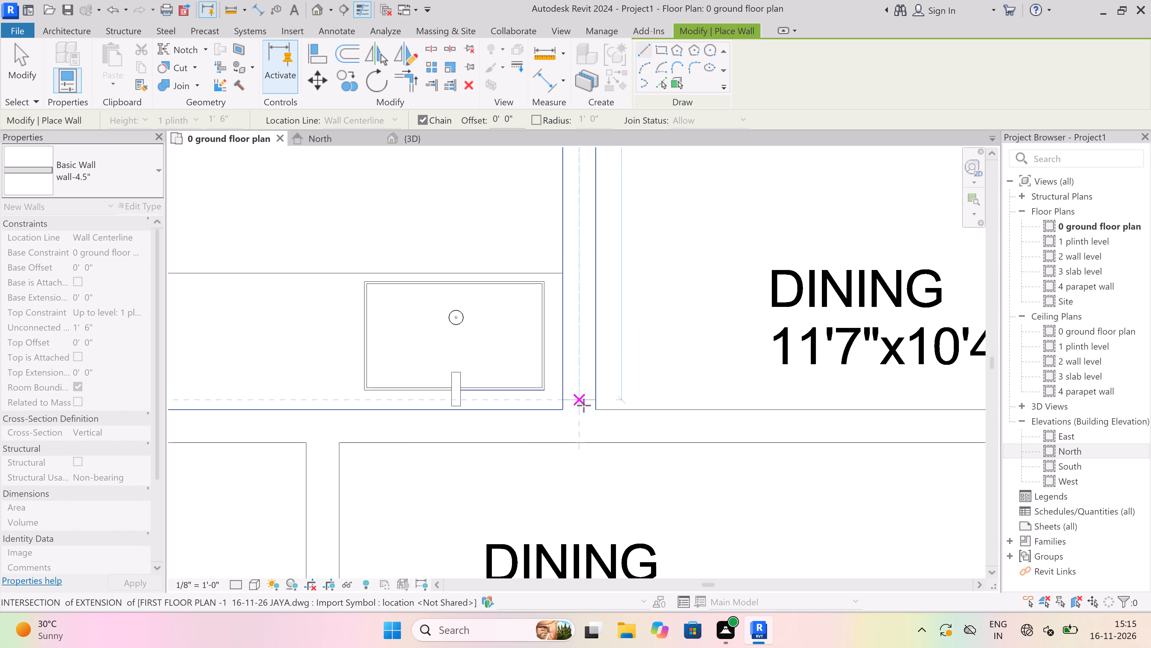
scroll(584, 409, "up", 18)
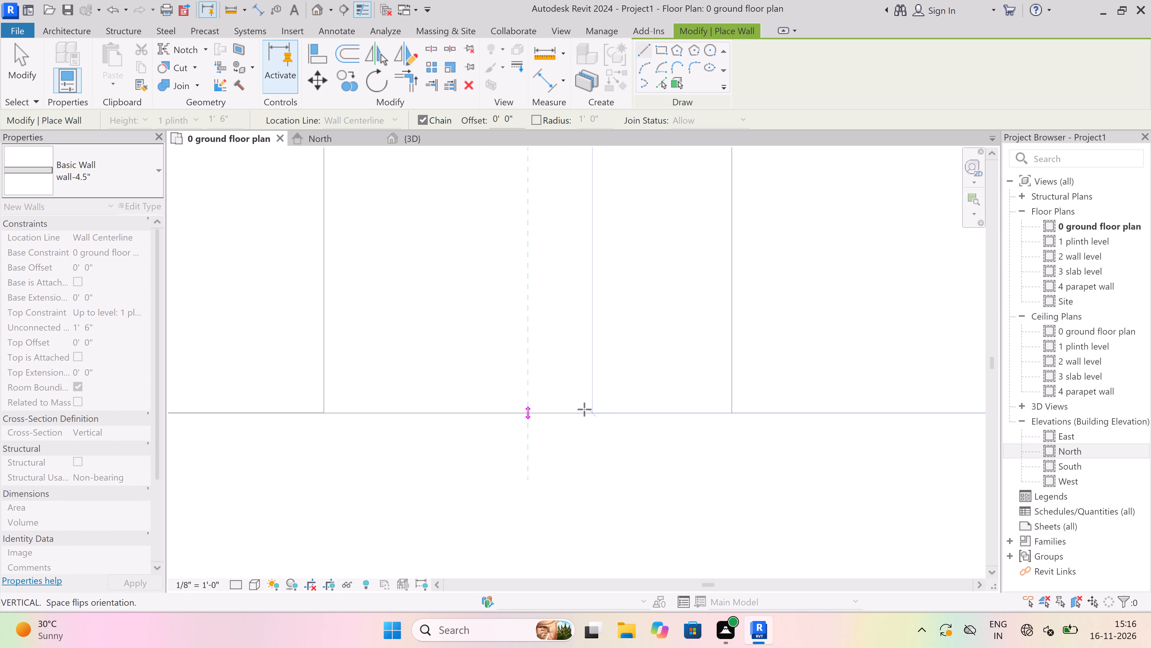
left_click(584, 409)
key("Escape")
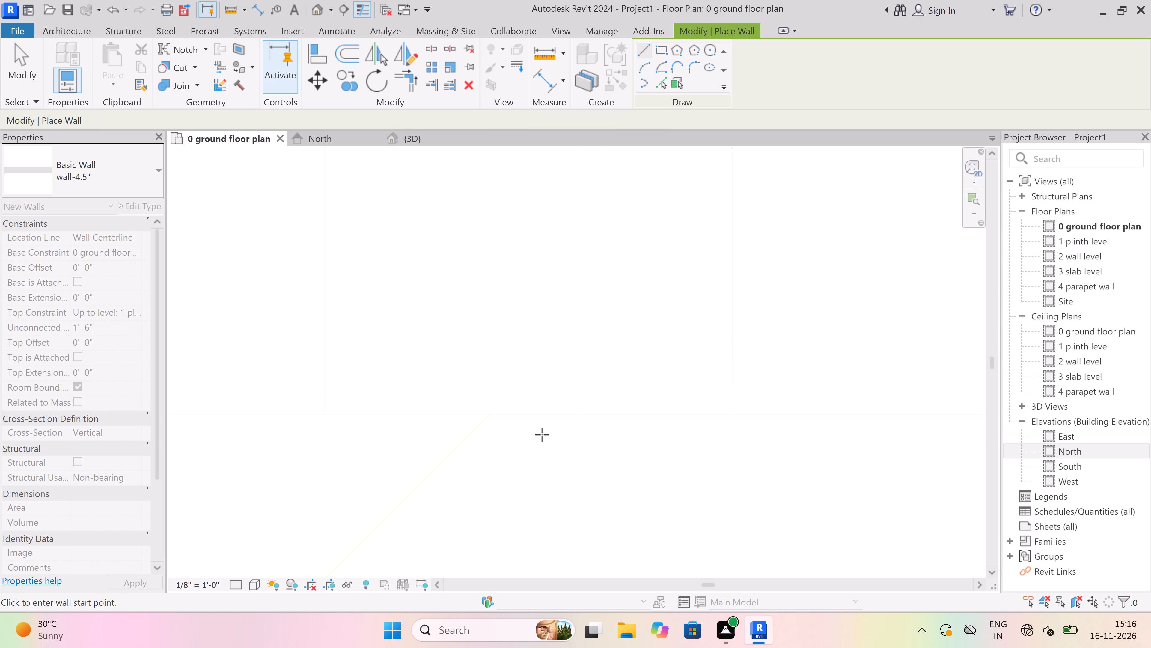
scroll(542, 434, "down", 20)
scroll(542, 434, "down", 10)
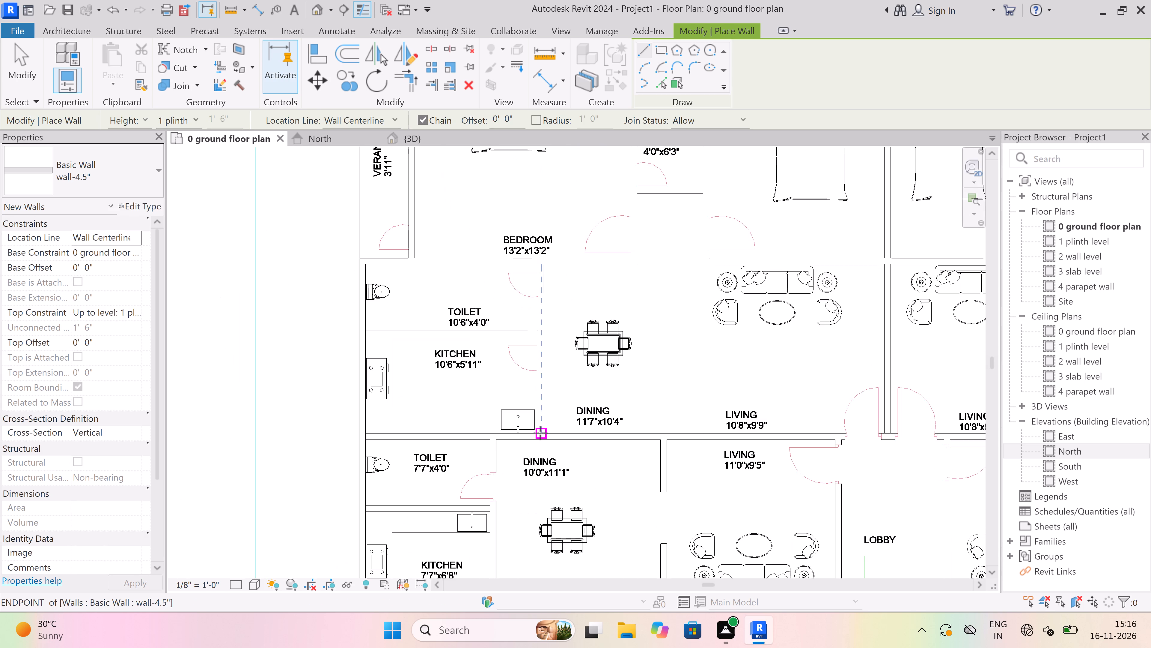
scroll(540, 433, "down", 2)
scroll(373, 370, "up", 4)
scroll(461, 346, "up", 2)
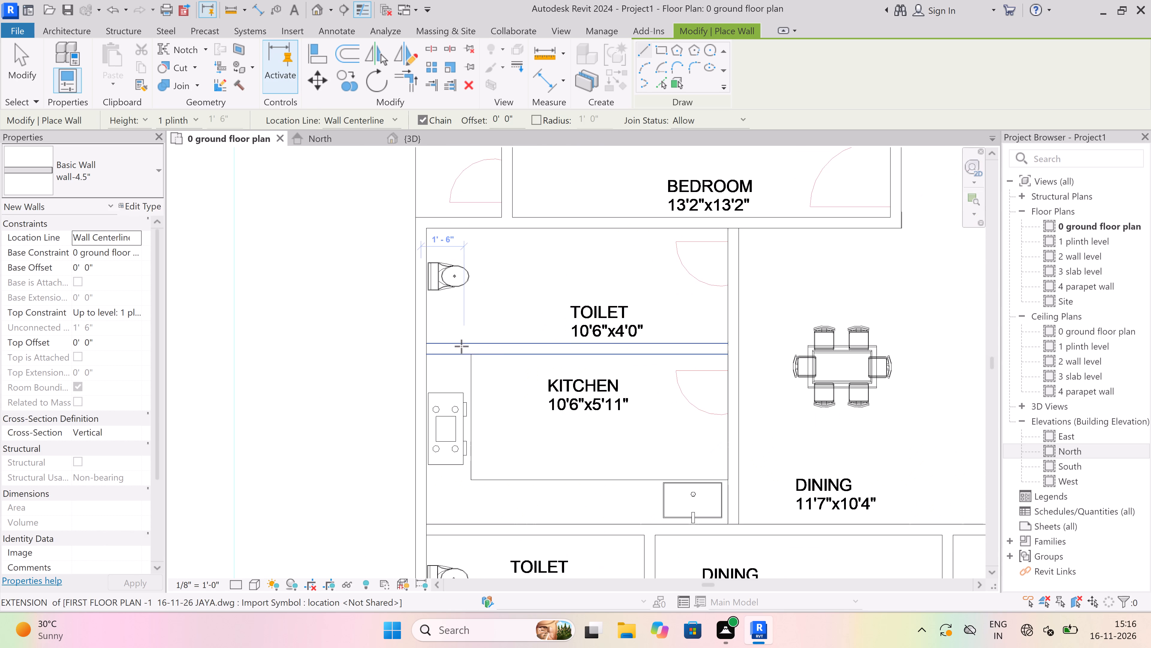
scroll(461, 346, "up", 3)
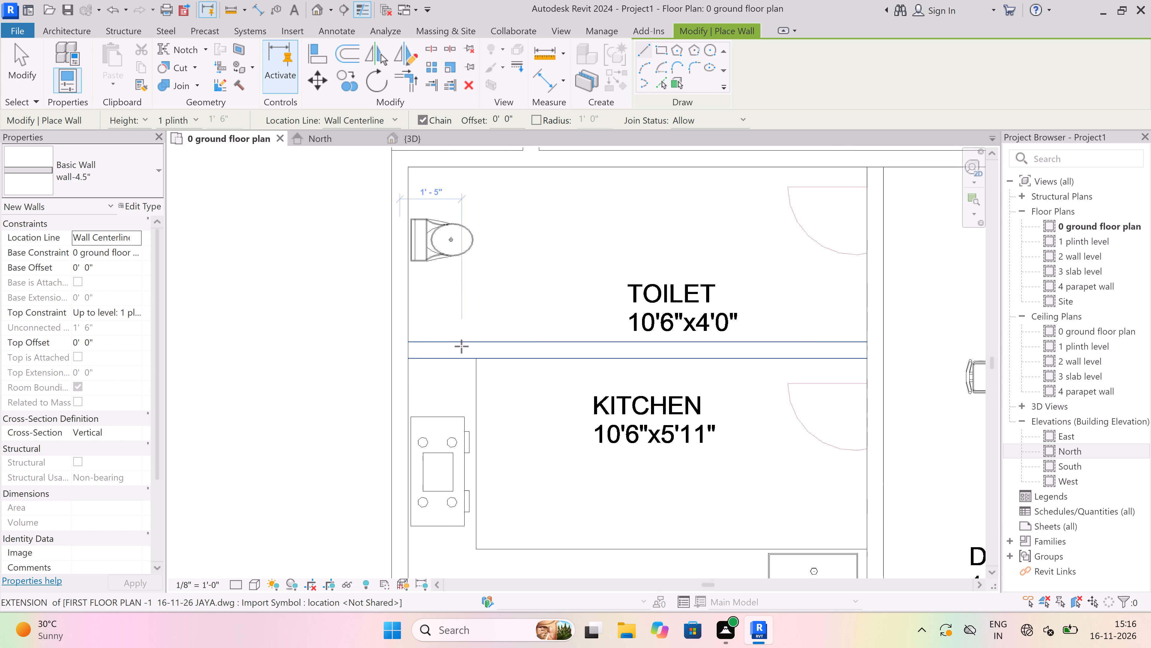
Draw a 4.5" wall about 10' 6" long between the 10'6"x4'0" toilet and the 10'6"x5'11" kitchen, from the west outer wall to the dining-side wall.
scroll(429, 358, "up", 4)
left_click_drag(394, 344, 404, 346)
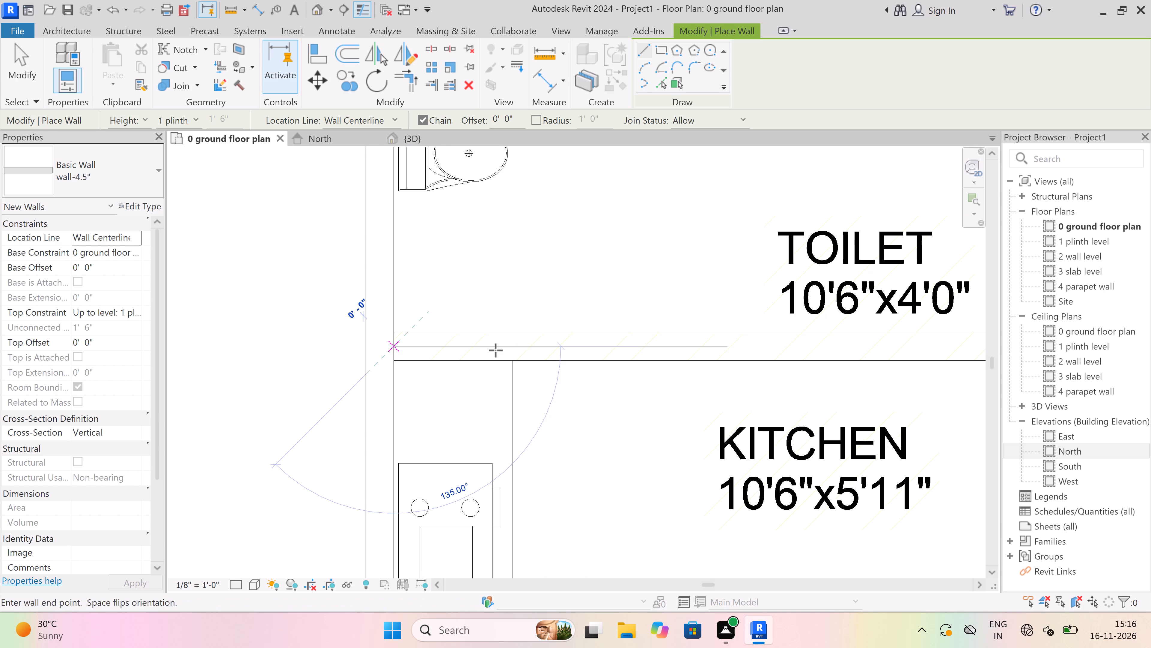
scroll(468, 362, "down", 4)
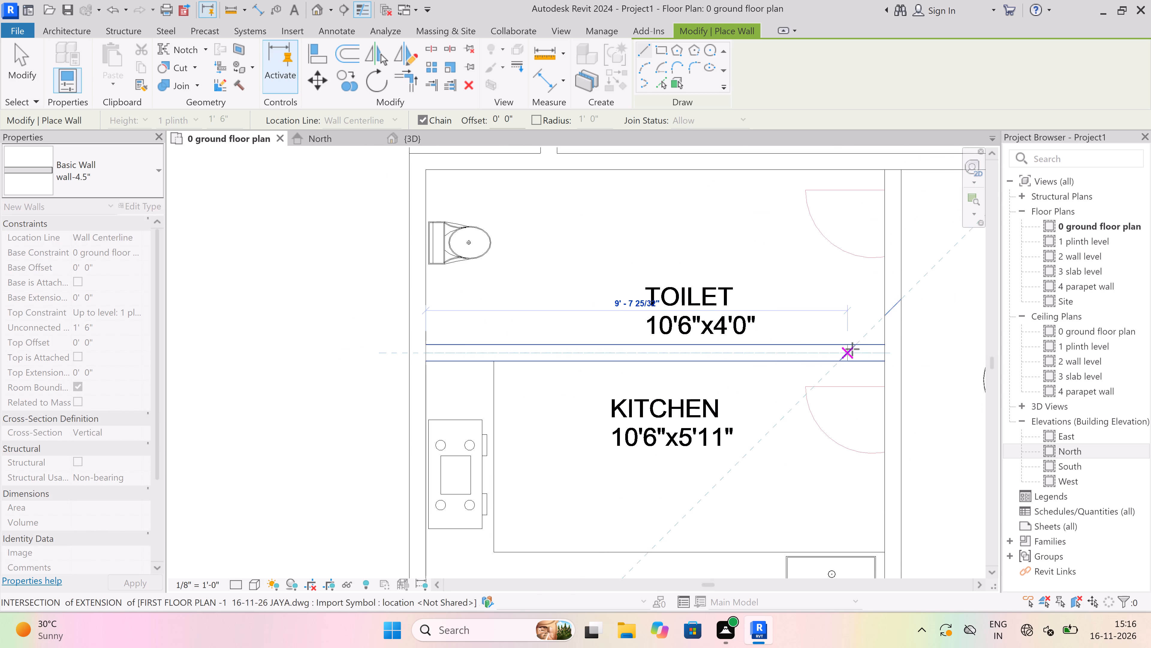
scroll(889, 348, "up", 7)
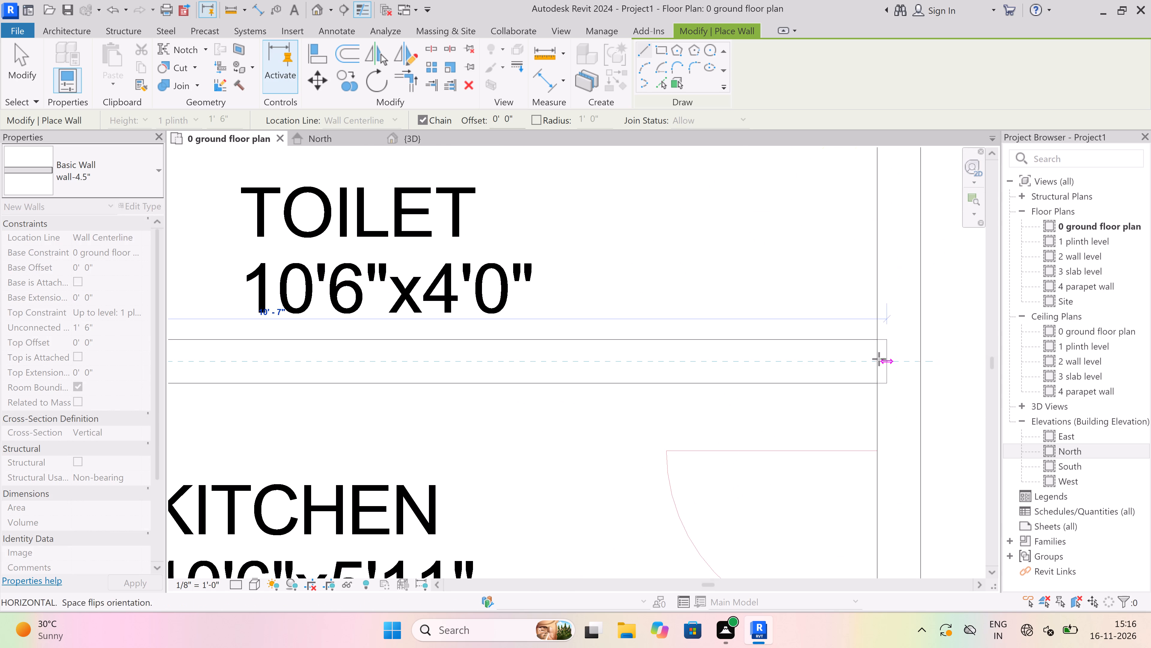
left_click(879, 359)
key("Escape")
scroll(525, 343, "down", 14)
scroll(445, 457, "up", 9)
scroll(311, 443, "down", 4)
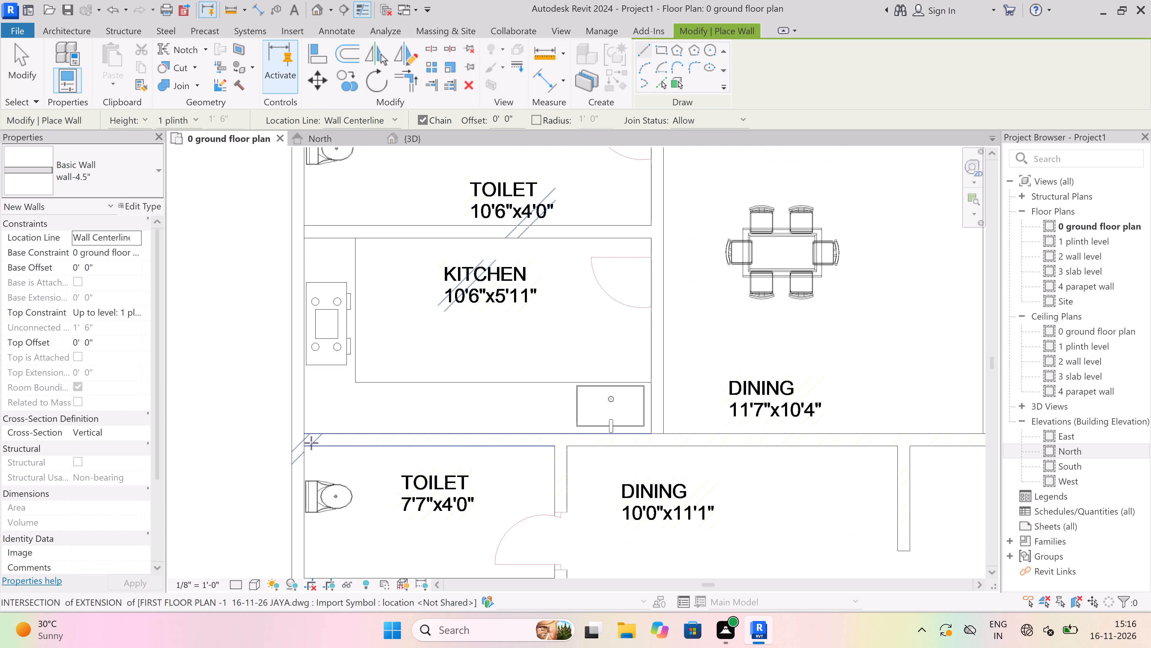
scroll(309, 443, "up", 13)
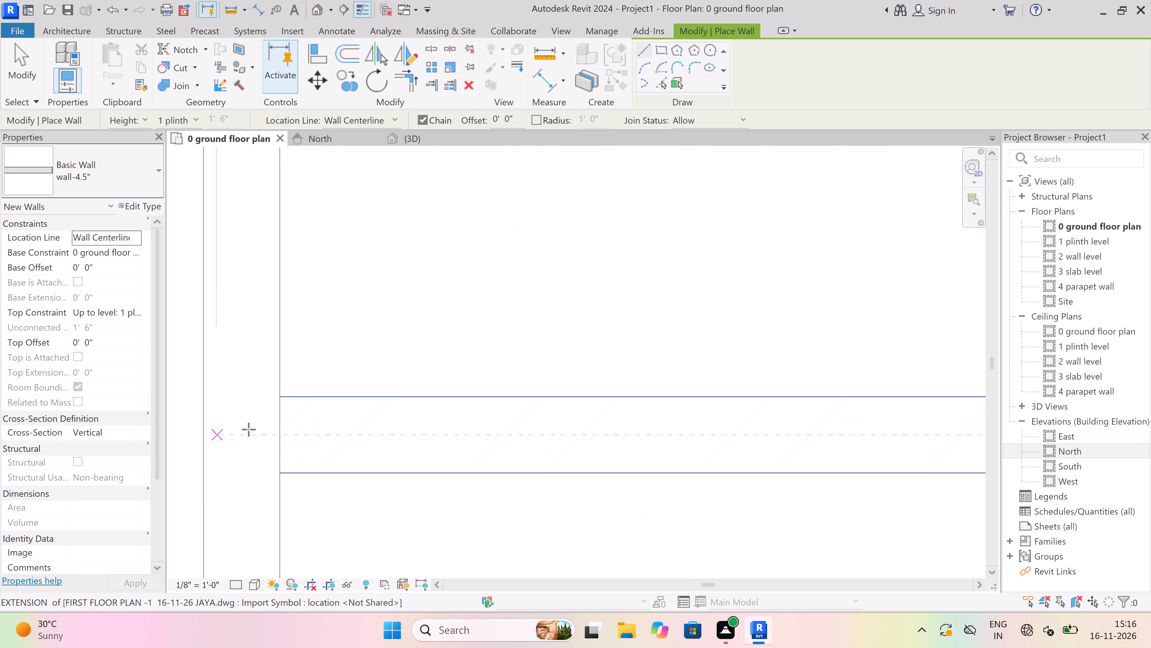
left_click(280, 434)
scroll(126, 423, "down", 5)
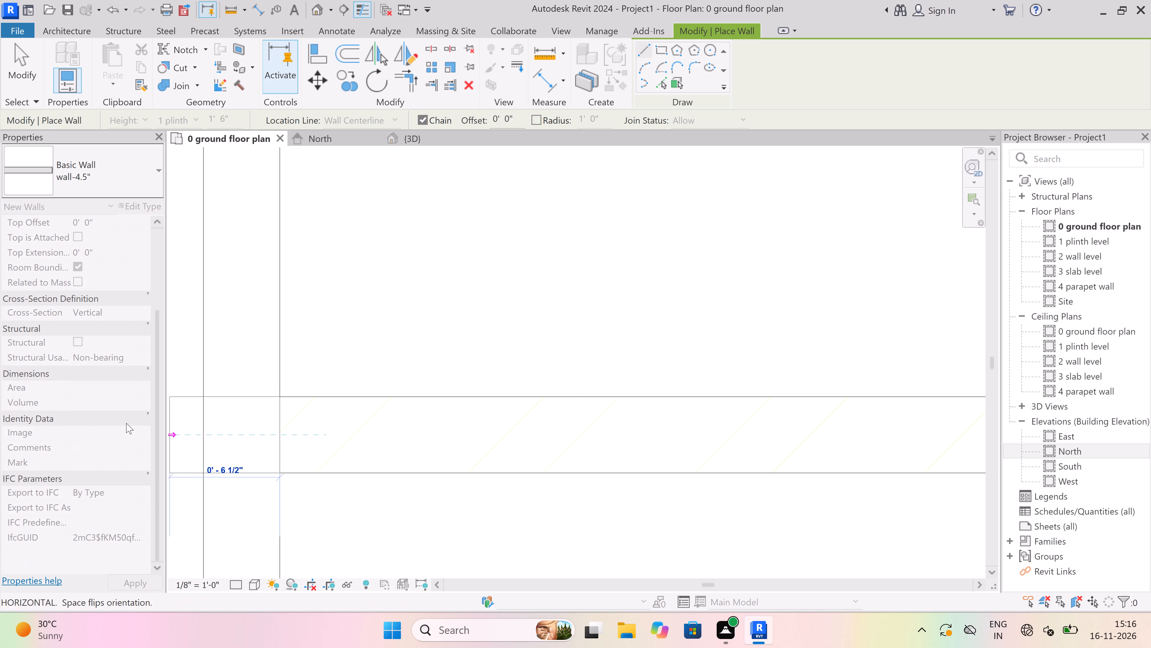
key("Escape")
Draw a horizontal 4.5" wall between the upper and lower flats, from the west outer wall's inner face to the east outer wall's inner face.
scroll(293, 434, "up", 1)
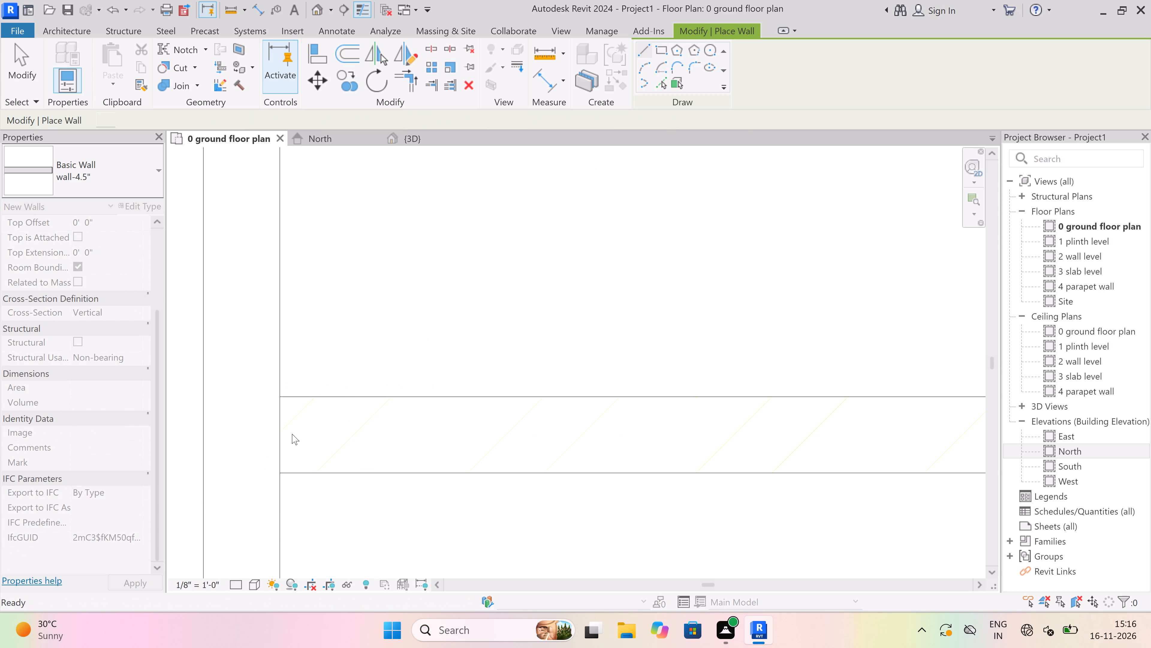
scroll(292, 434, "up", 2)
scroll(257, 436, "up", 4)
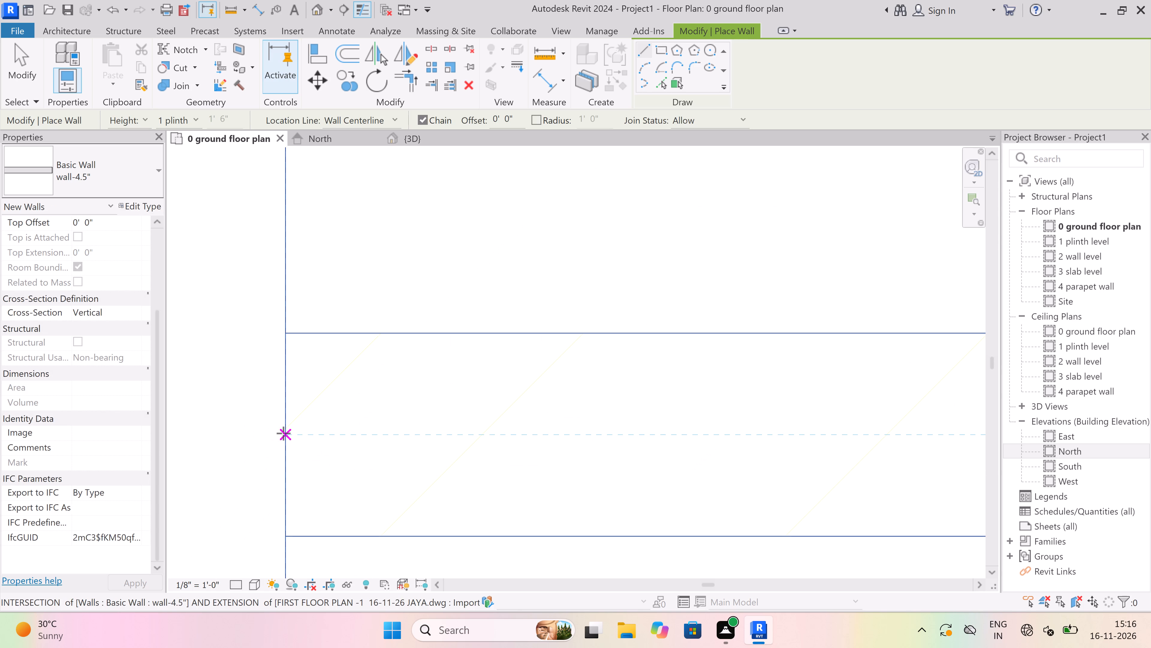
left_click_drag(284, 433, 293, 433)
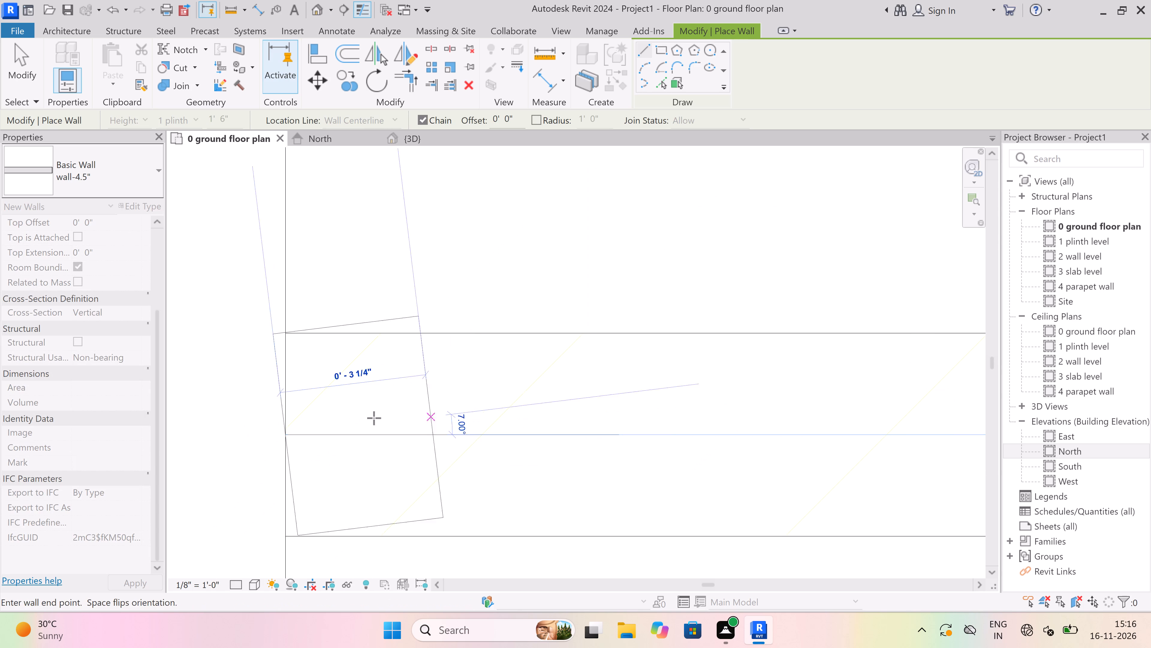
scroll(373, 418, "down", 19)
scroll(373, 418, "down", 4)
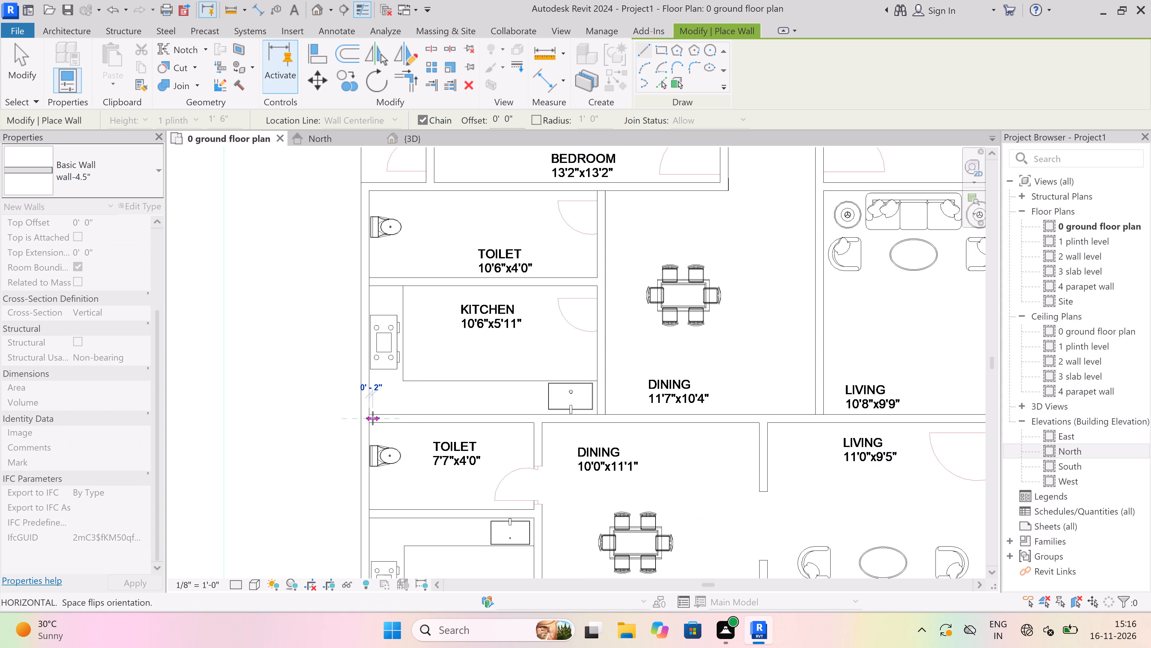
scroll(400, 410, "down", 7)
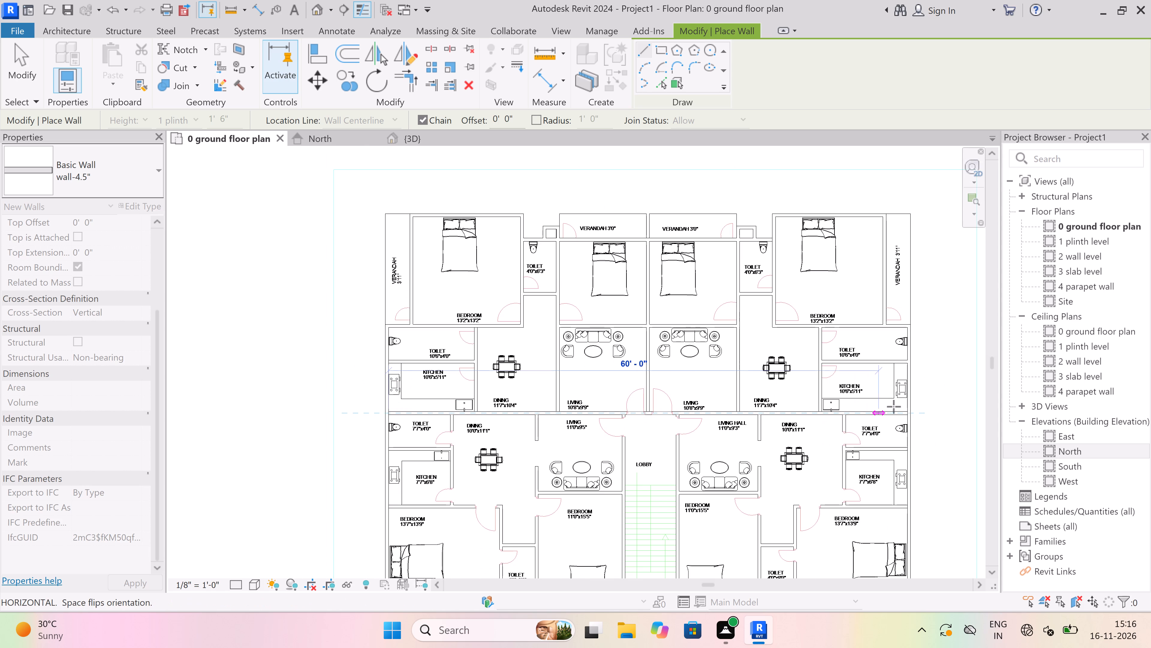
scroll(905, 407, "up", 3)
scroll(927, 430, "up", 3)
scroll(905, 415, "up", 7)
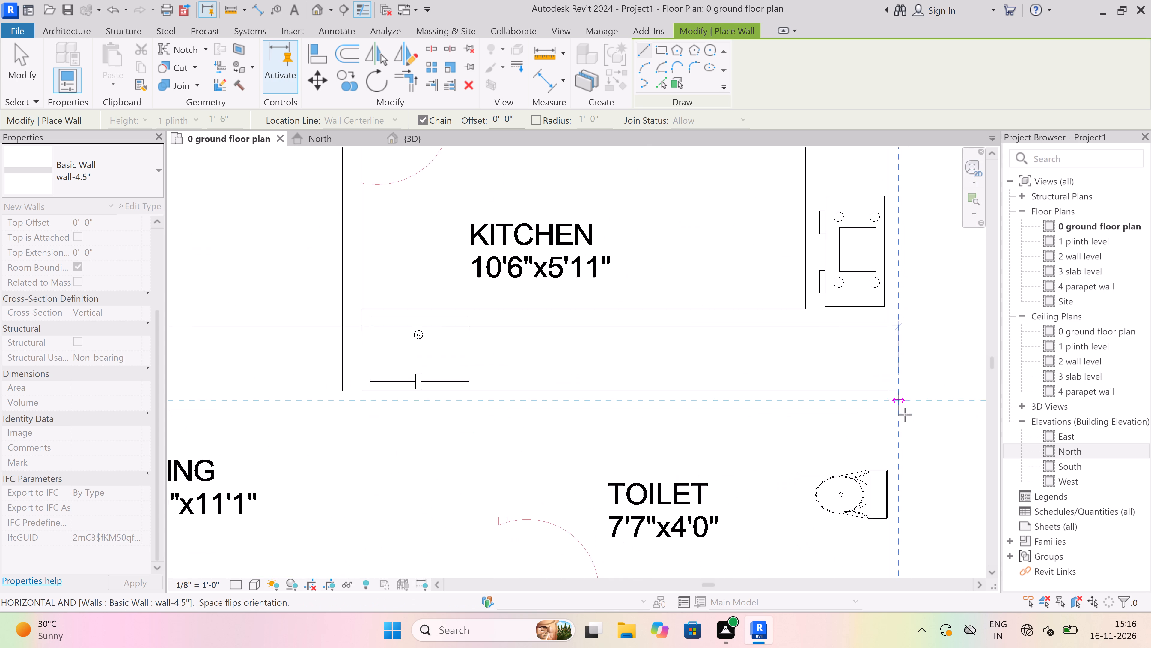
scroll(900, 406, "up", 9)
scroll(886, 381, "up", 4)
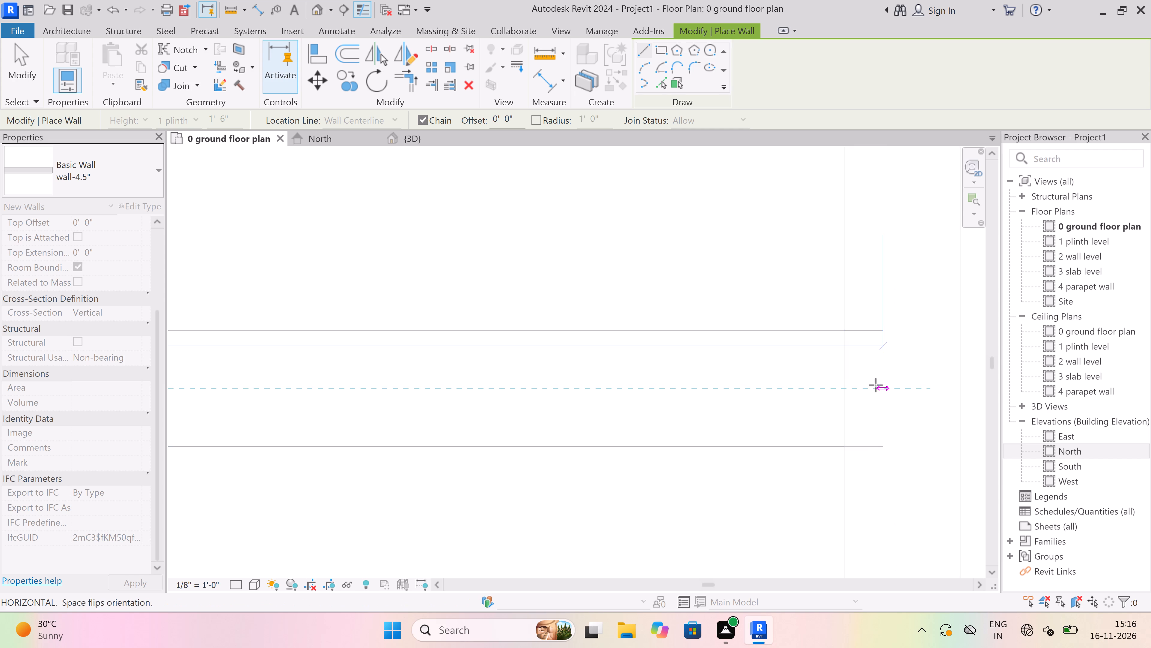
left_click(844, 389)
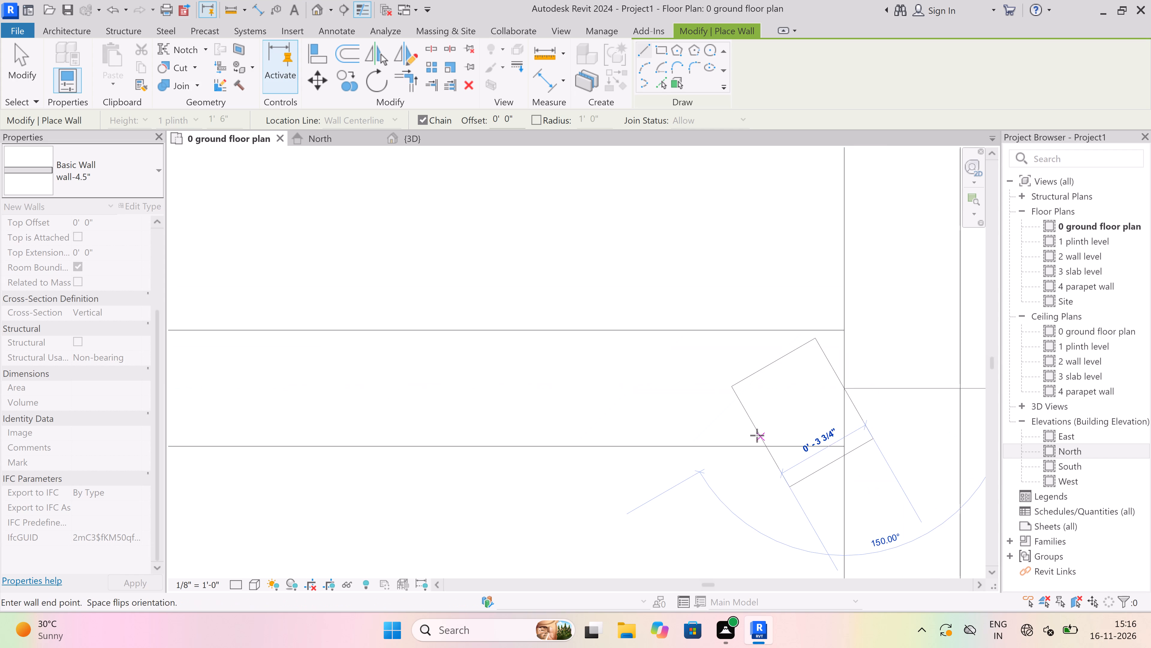
key("Escape")
Leave wall placement and examine the upper and lower flats on the floor plan for the remaining walls.
scroll(729, 404, "down", 18)
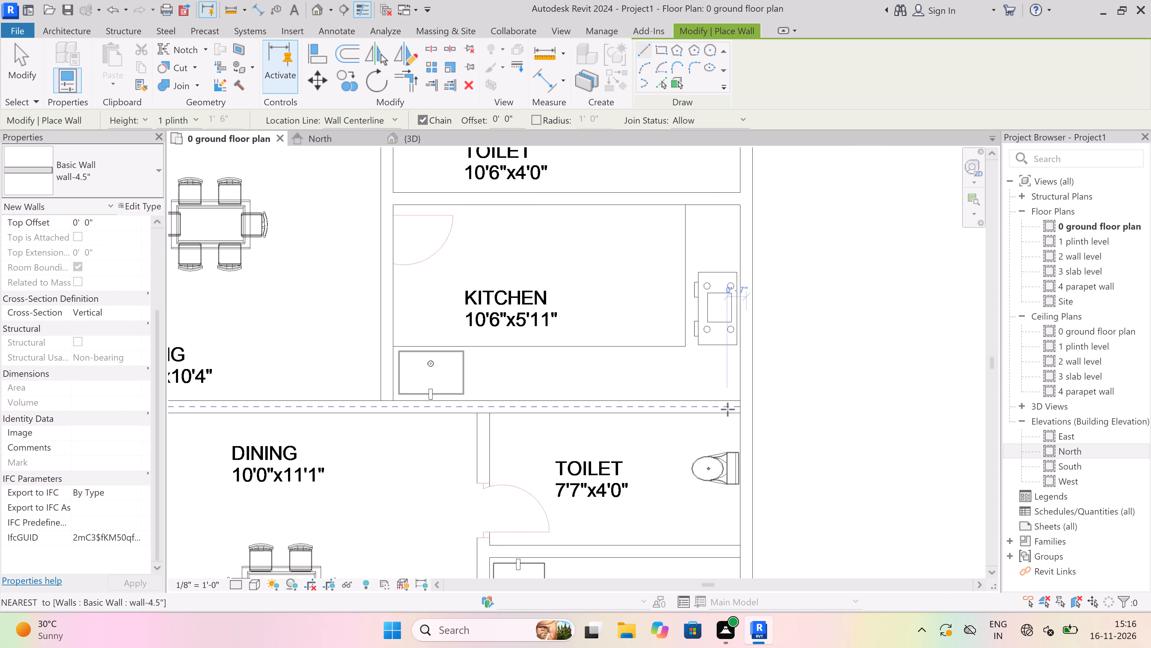
scroll(727, 409, "down", 6)
scroll(573, 395, "down", 4)
scroll(296, 355, "up", 3)
scroll(371, 367, "up", 4)
scroll(334, 327, "up", 2)
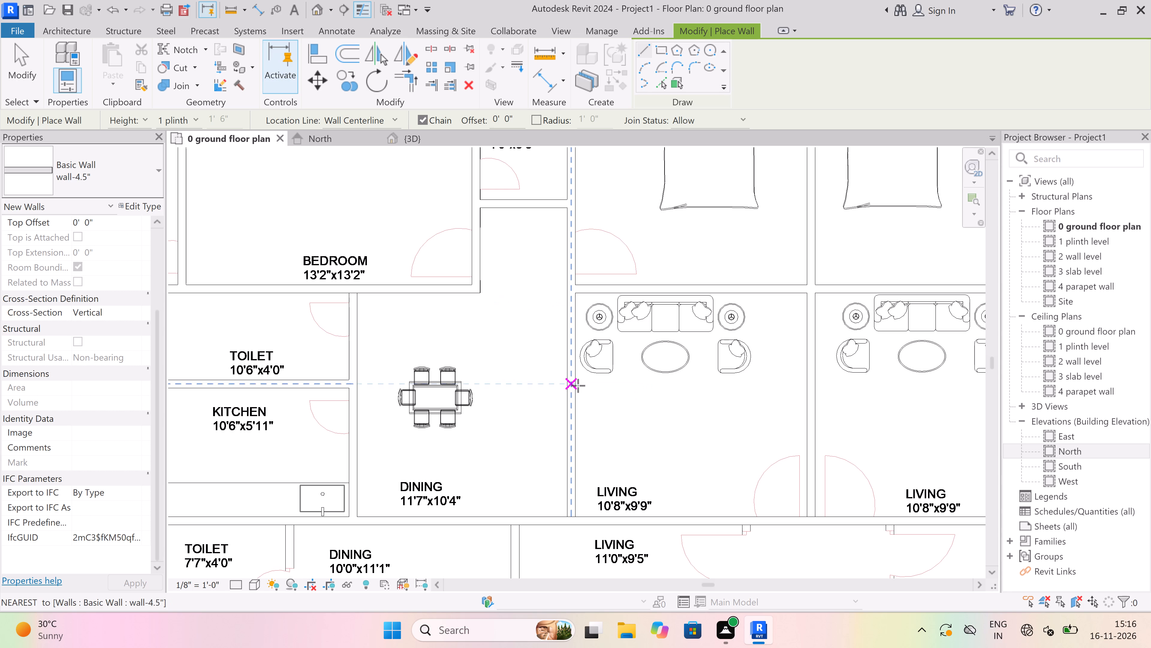
key("Escape")
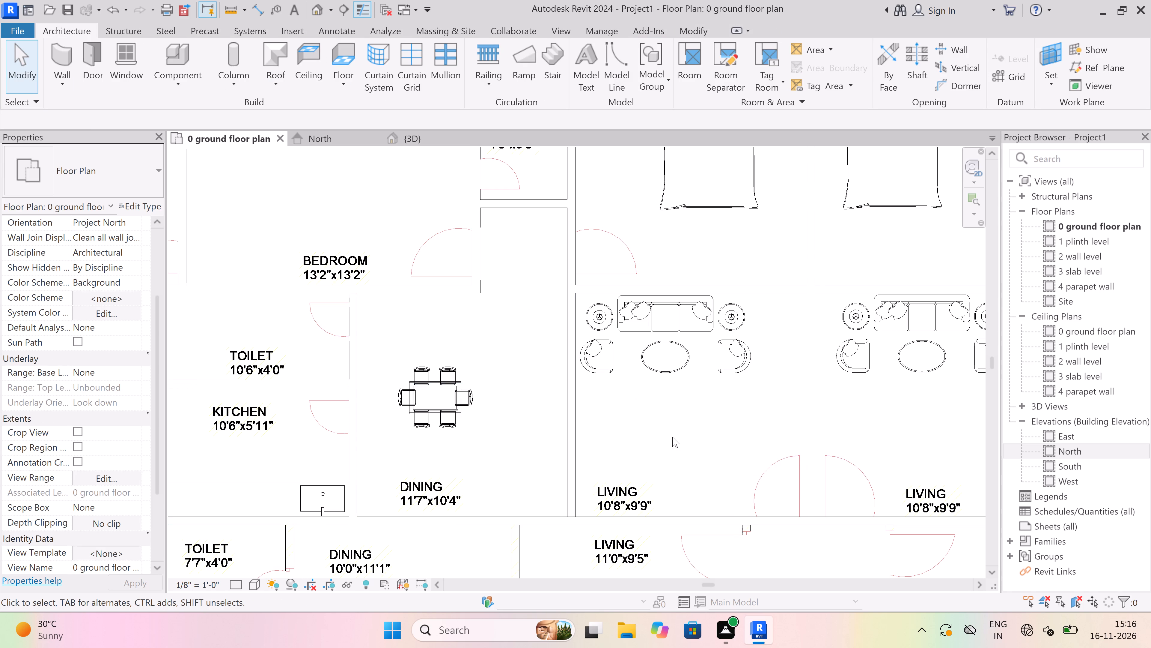
scroll(674, 436, "down", 4)
scroll(387, 387, "up", 3)
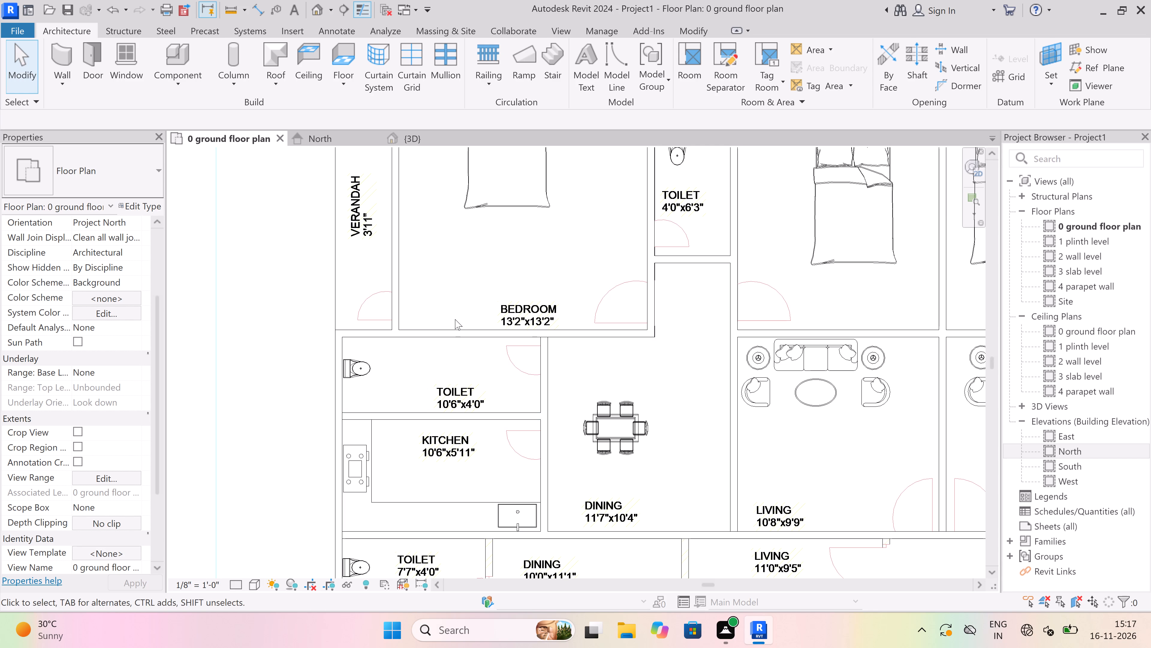
scroll(416, 361, "down", 10)
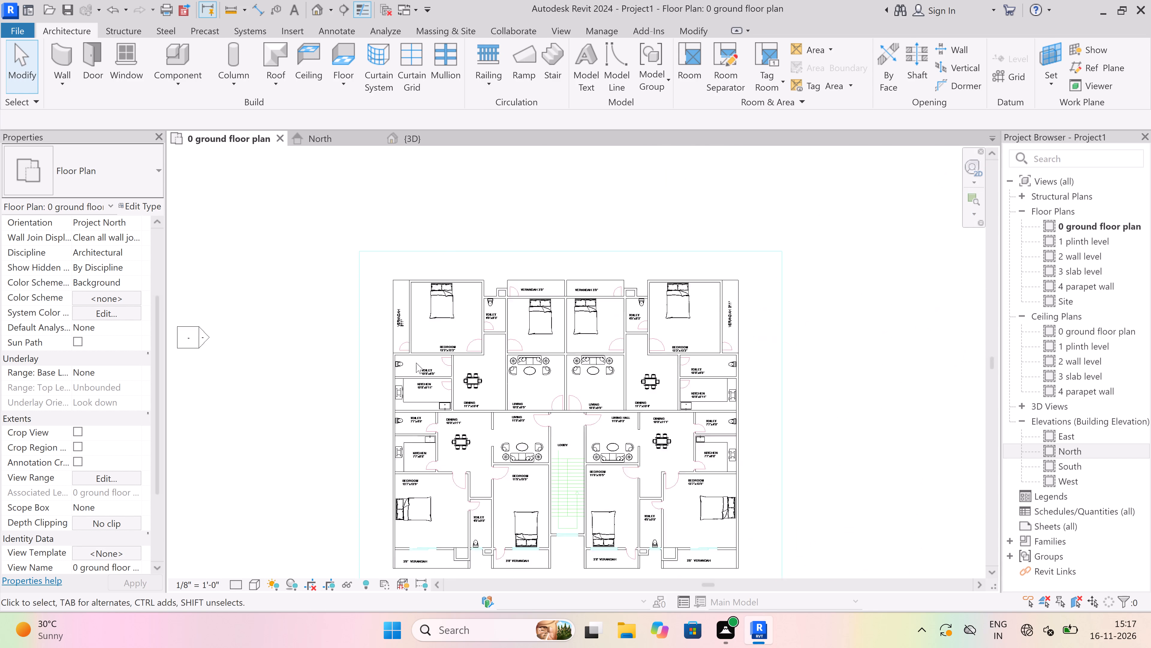
scroll(474, 467, "up", 3)
scroll(402, 448, "down", 3)
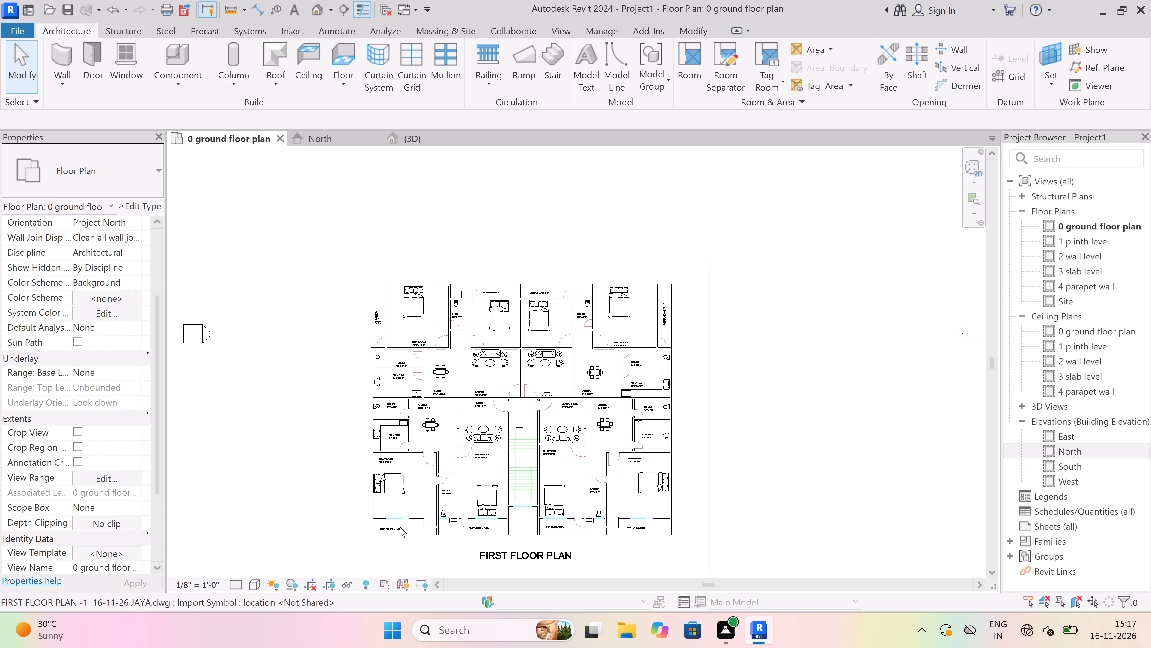
scroll(400, 526, "up", 7)
scroll(400, 526, "down", 2)
scroll(399, 420, "up", 1)
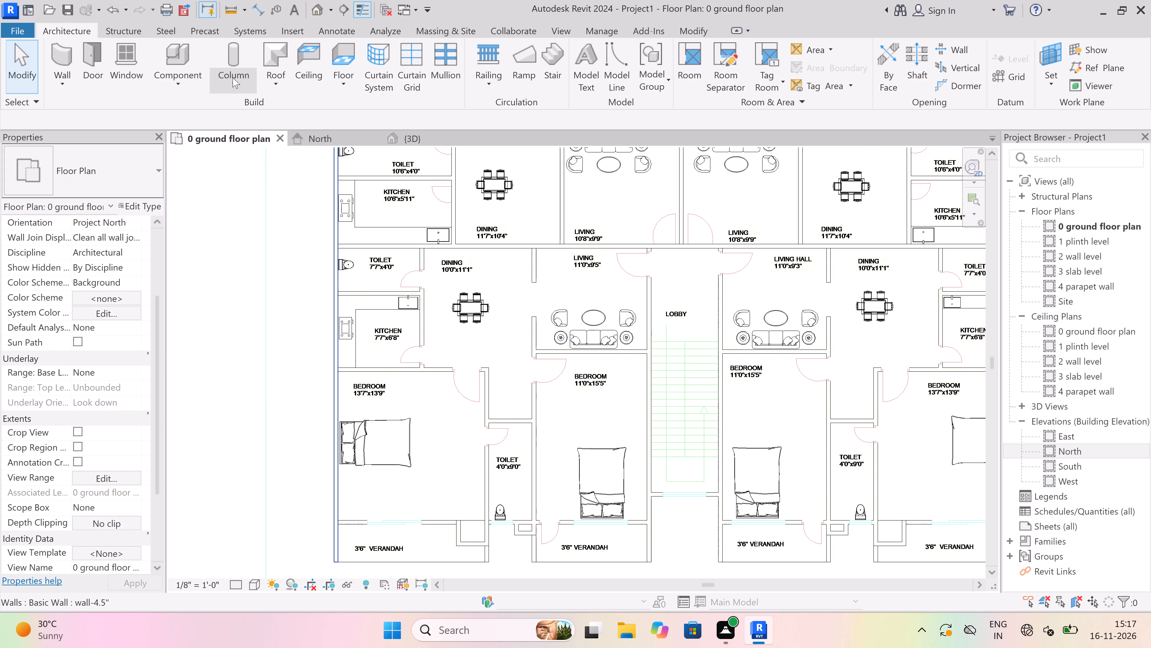
Draw a 4.5" wall between the west 7'7" wide toilet and kitchen and the 10'0"x11'1" dining area, down to the 13'7"x13'9" bedroom's upper wall.
left_click(69, 86)
left_click(68, 108)
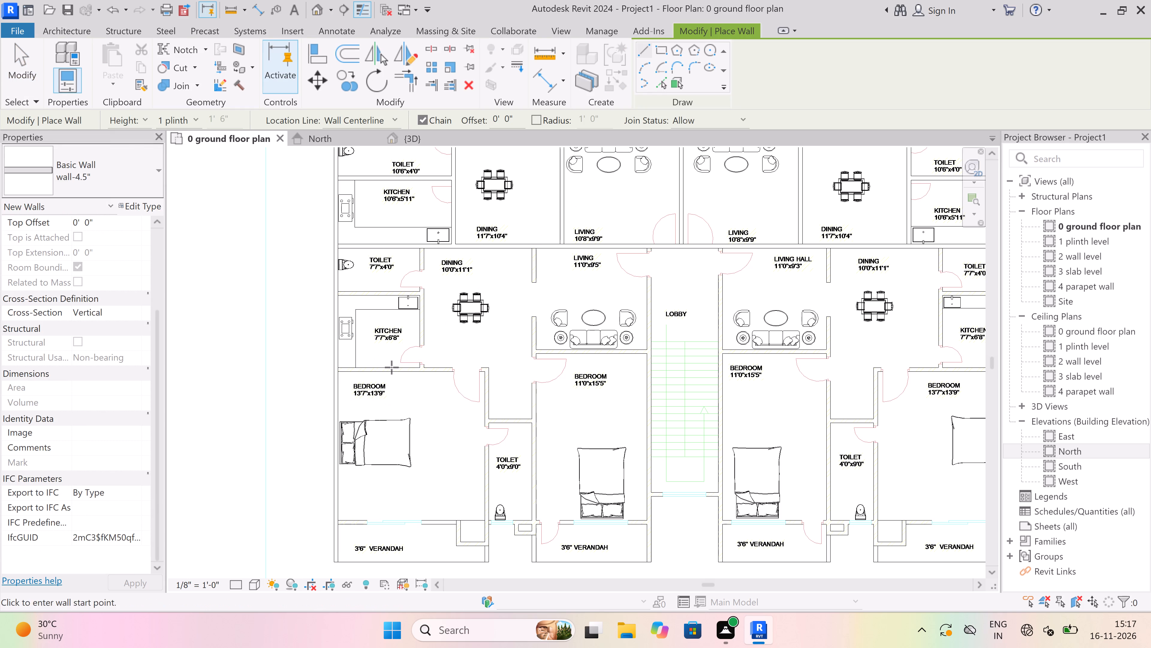
scroll(363, 234, "up", 3)
scroll(415, 249, "up", 3)
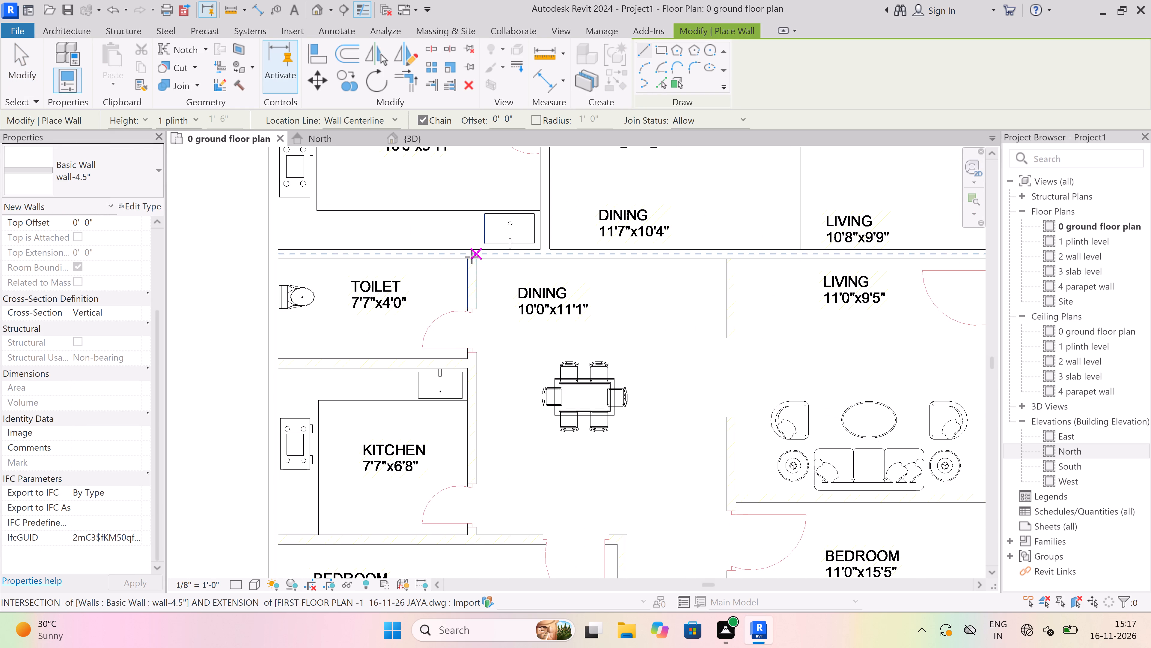
scroll(472, 257, "up", 12)
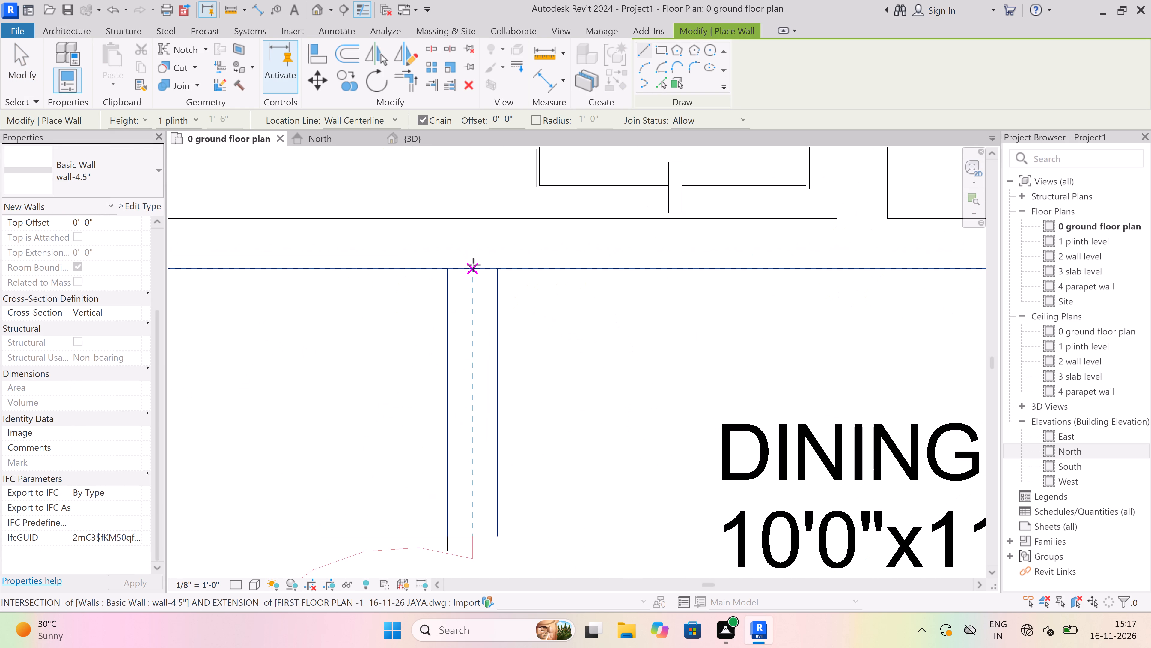
left_click(473, 266)
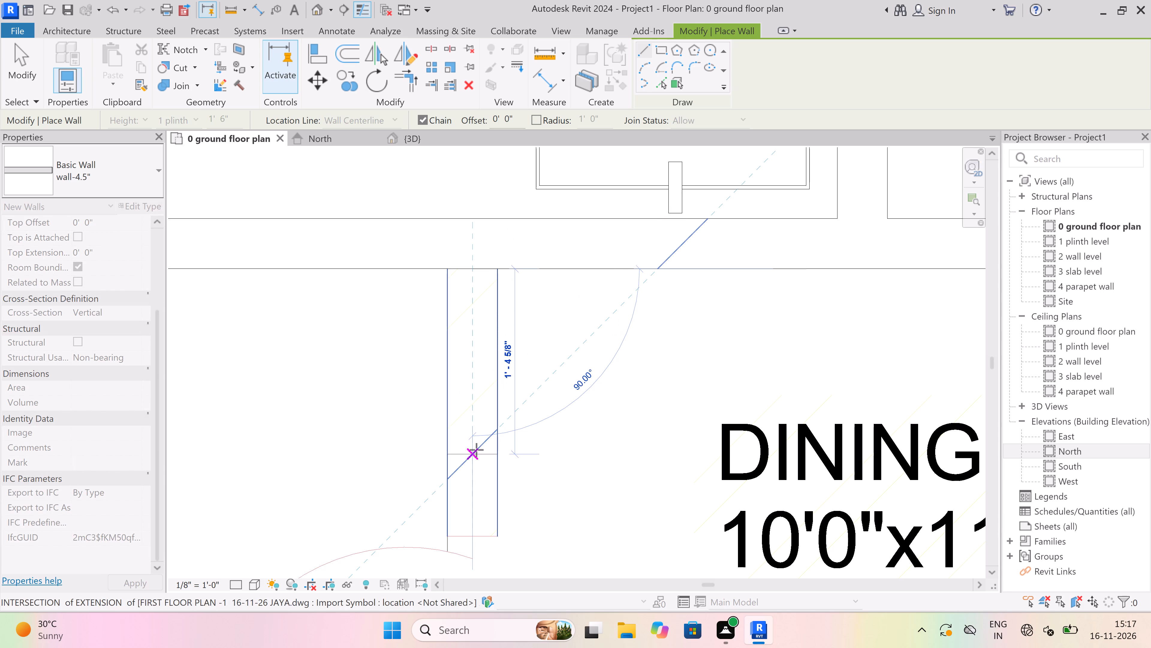
scroll(477, 381, "down", 18)
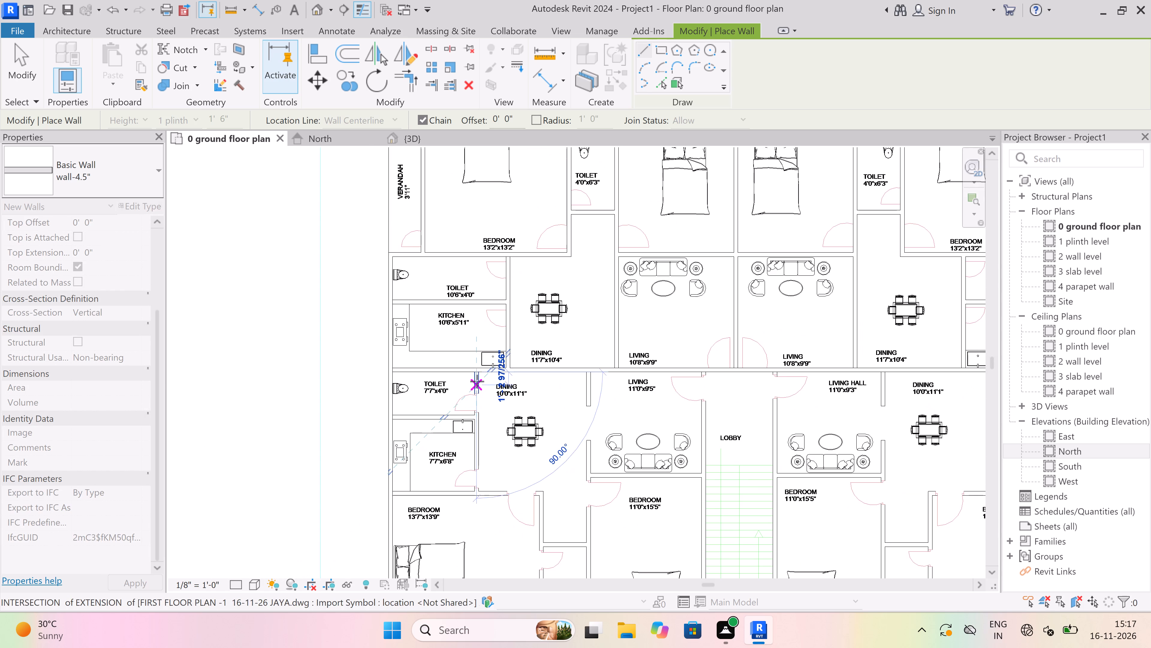
scroll(474, 490, "up", 18)
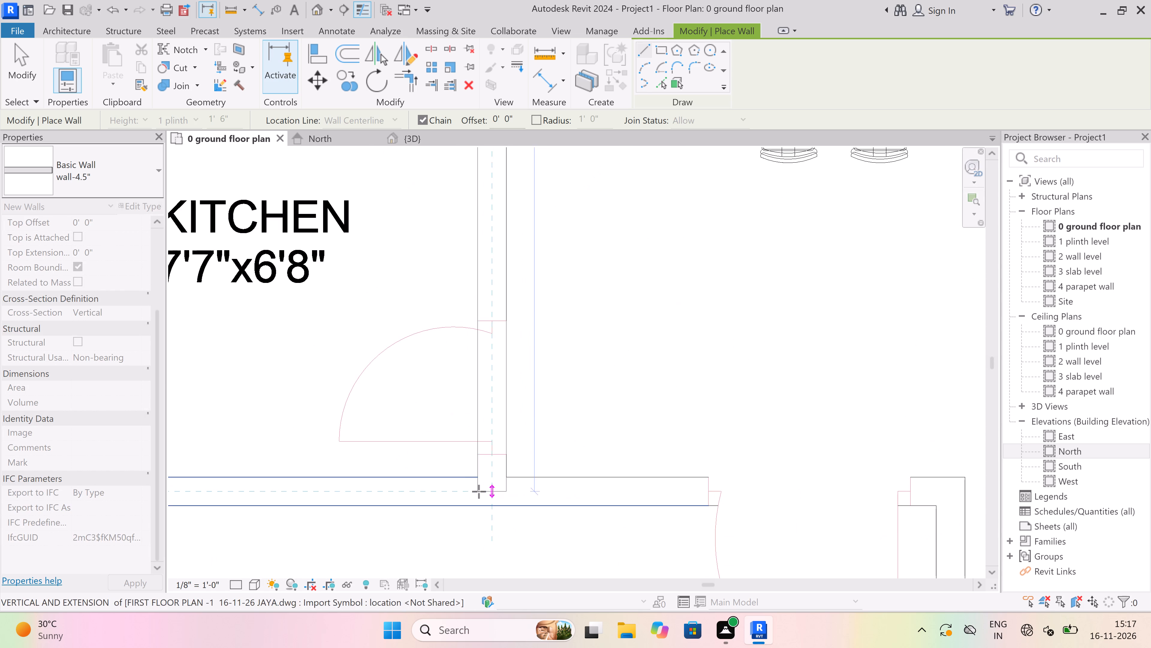
scroll(479, 491, "up", 11)
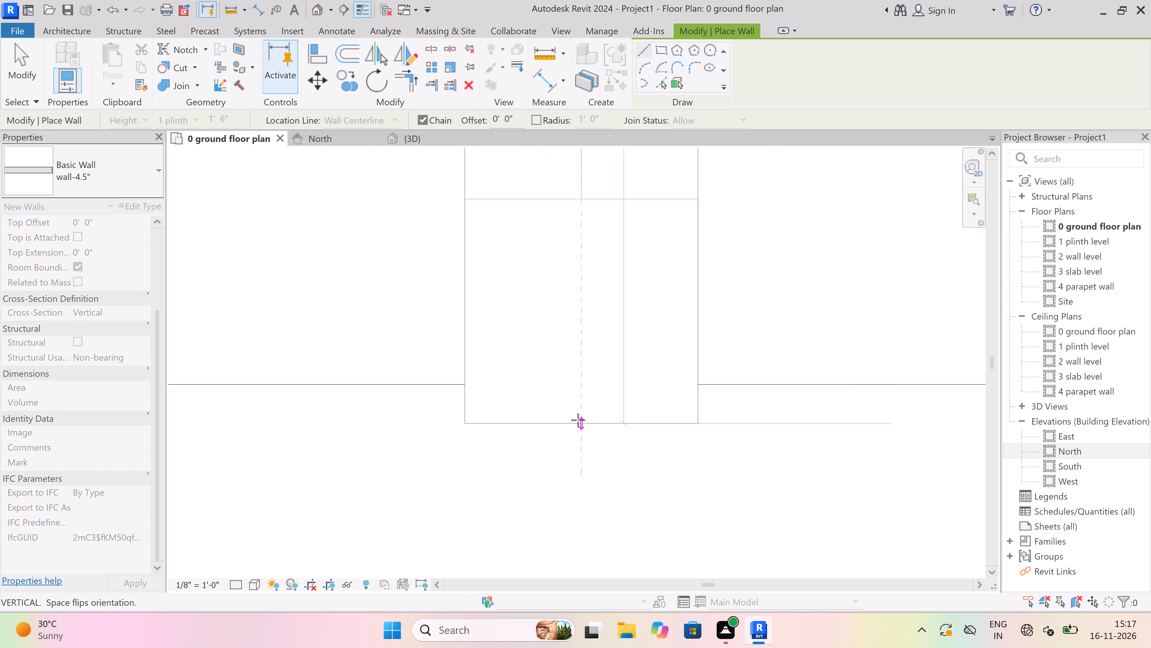
left_click(588, 384)
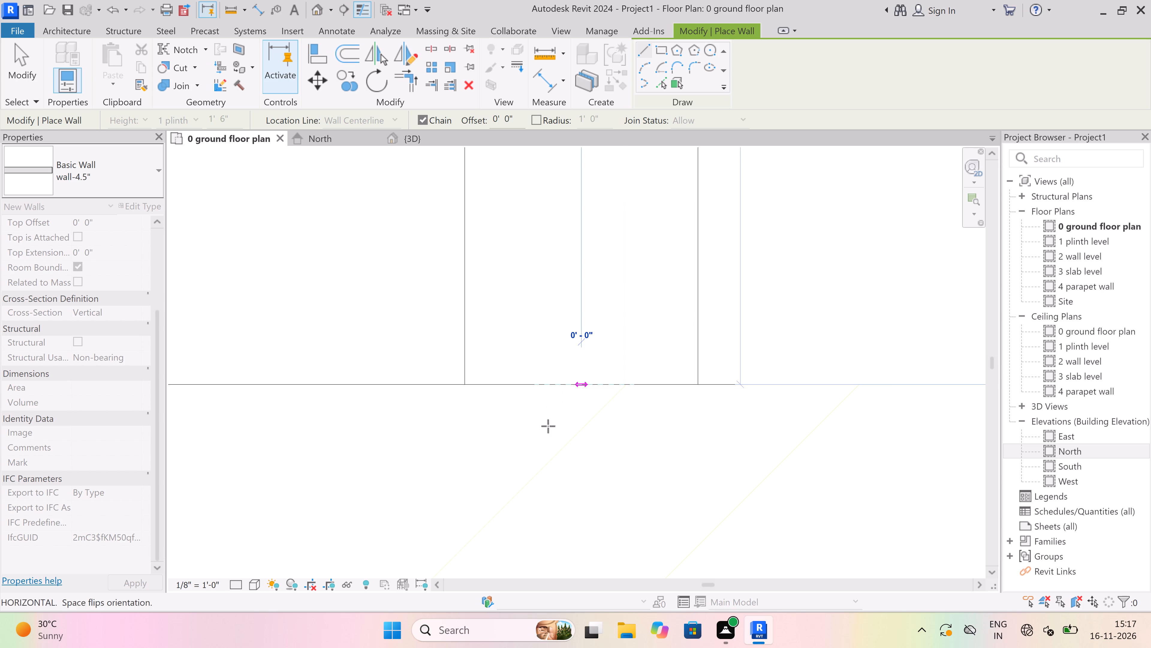
key("Escape")
Draw a 4.5" wall about 14' long along the upper side of the 13'7"x13'9" bedroom, from the west outer wall to the bedroom's northeast corner.
scroll(529, 410, "down", 18)
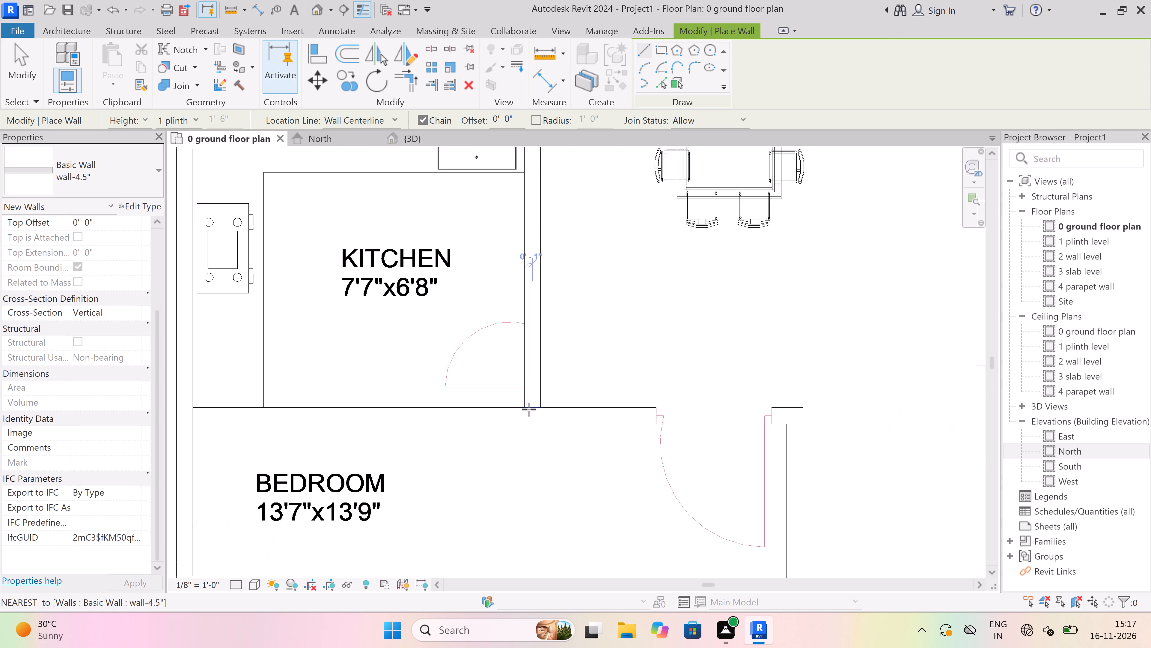
scroll(529, 409, "down", 7)
scroll(444, 415, "down", 4)
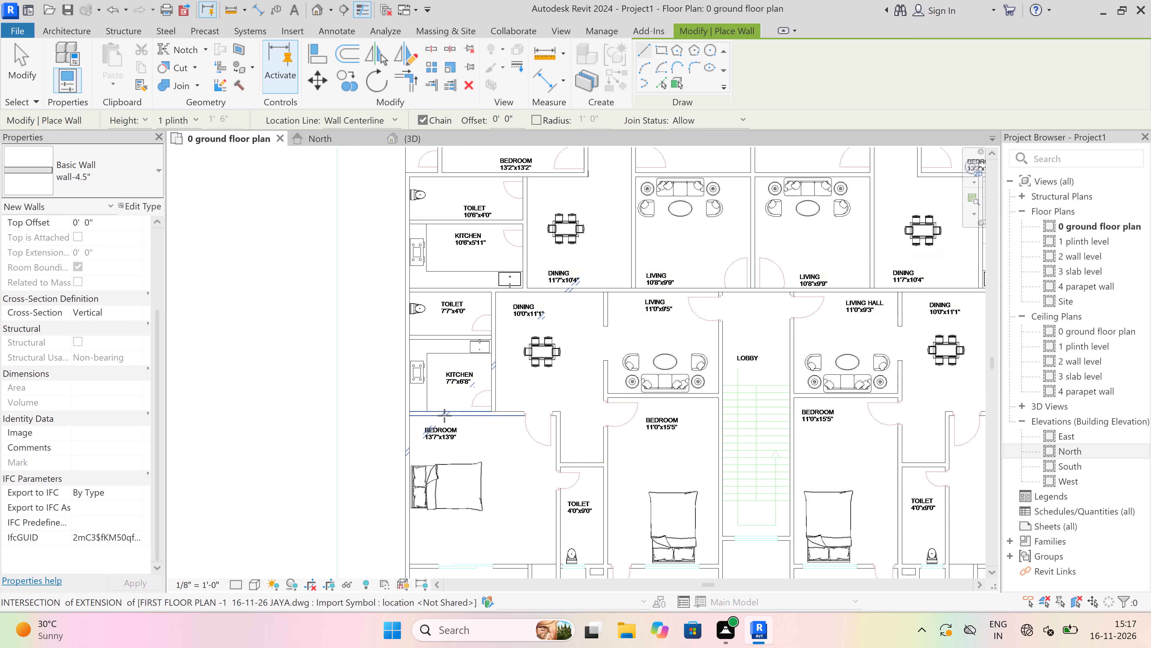
scroll(444, 415, "up", 8)
scroll(376, 418, "up", 4)
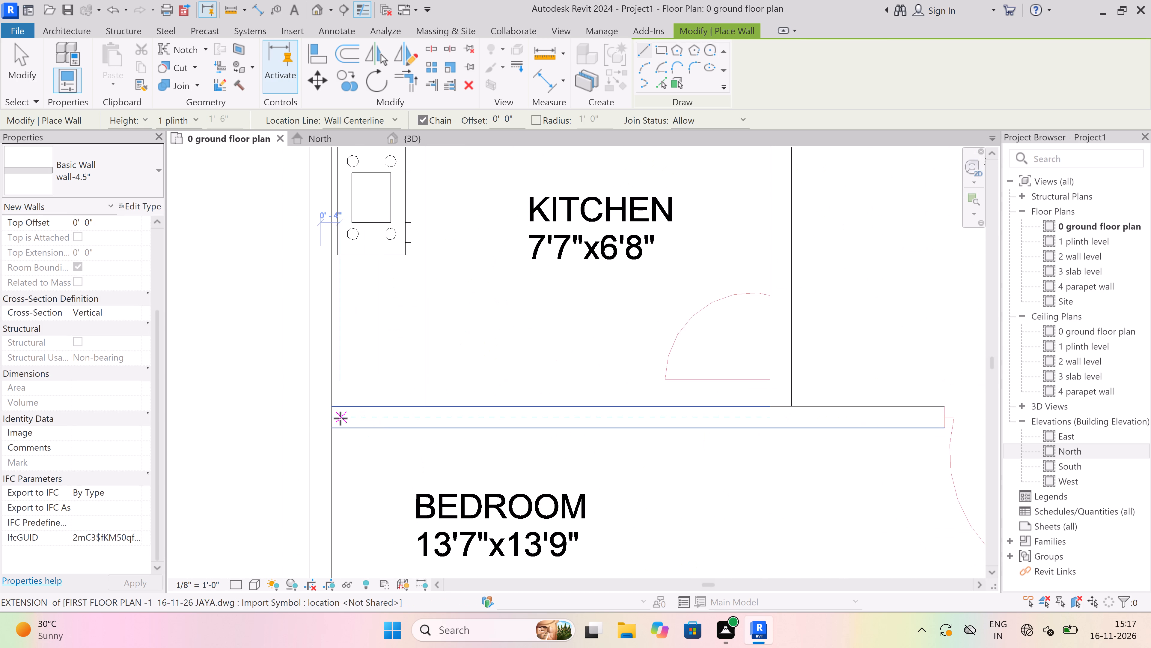
left_click(331, 416)
scroll(501, 422, "down", 5)
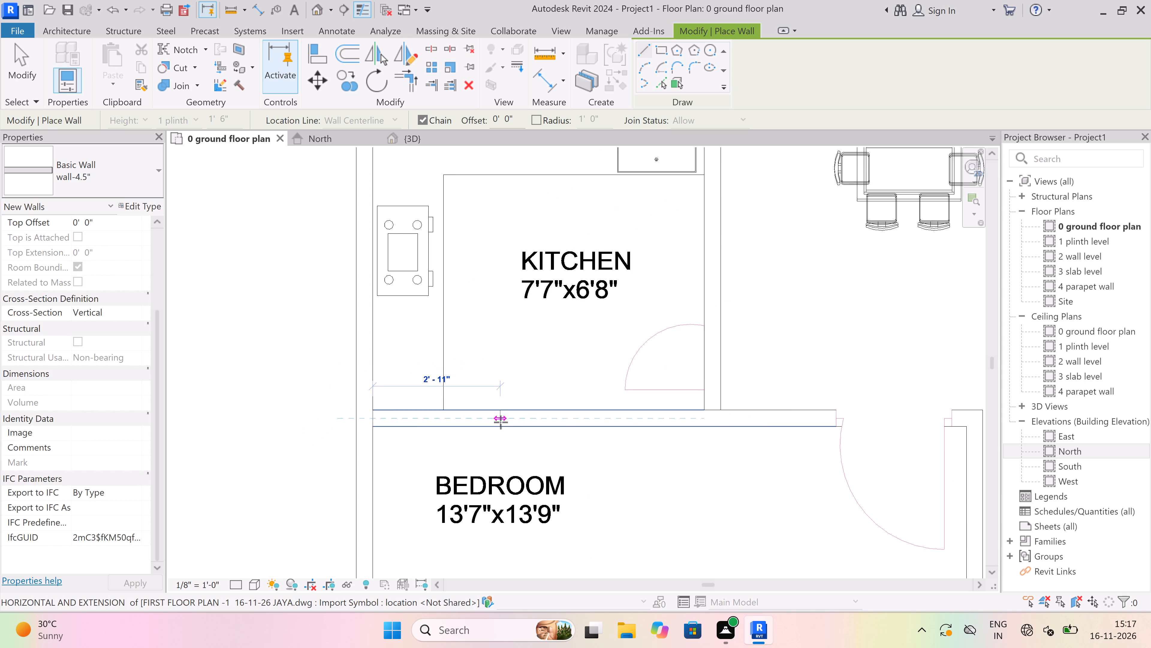
scroll(813, 417, "up", 6)
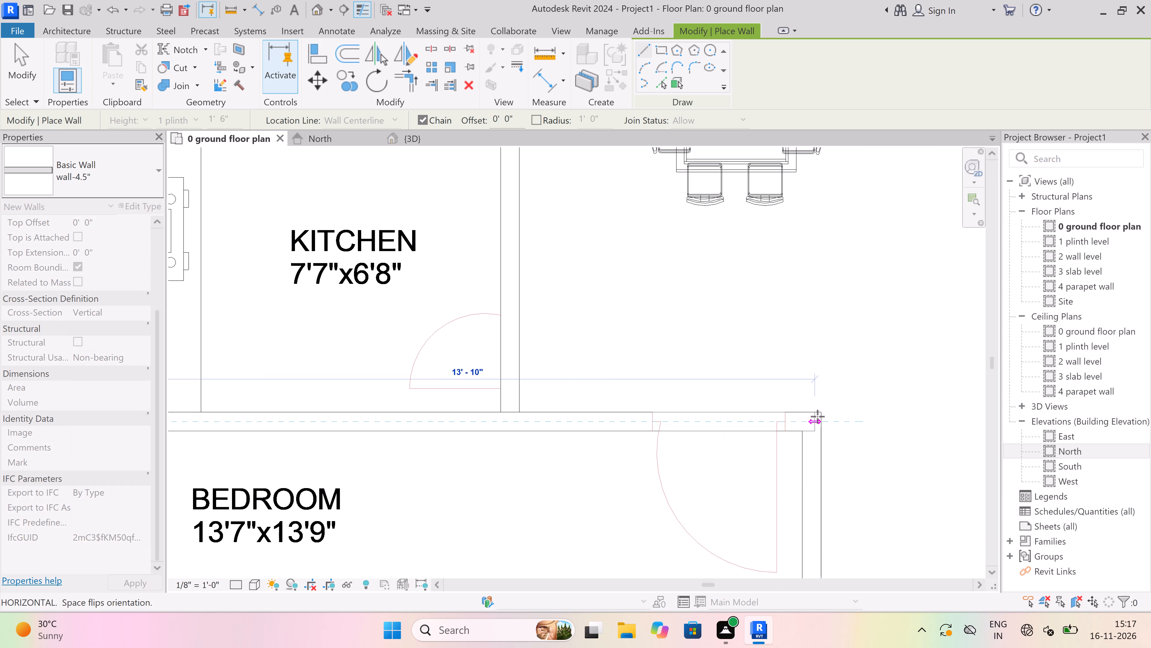
scroll(817, 416, "up", 13)
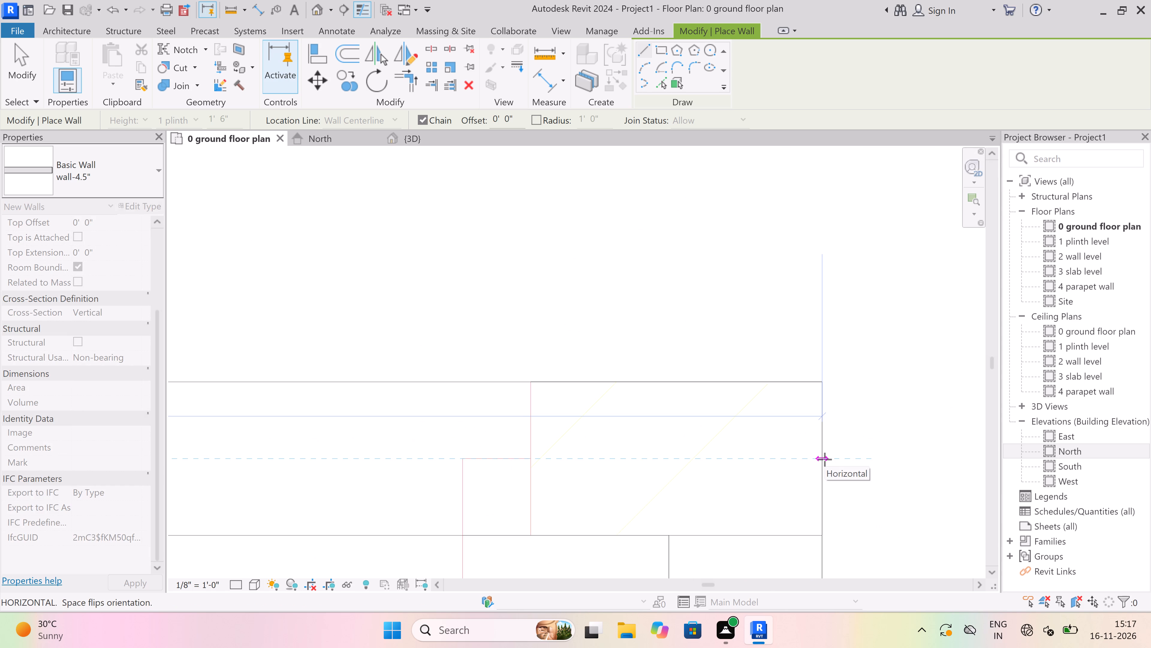
left_click(824, 459)
key("Escape")
Draw a horizontal 4.5" wall between the 13'7"x13'9" bedroom and its 3'6" verandah, from the west outer wall to the corner recess's inner face.
scroll(517, 387, "down", 7)
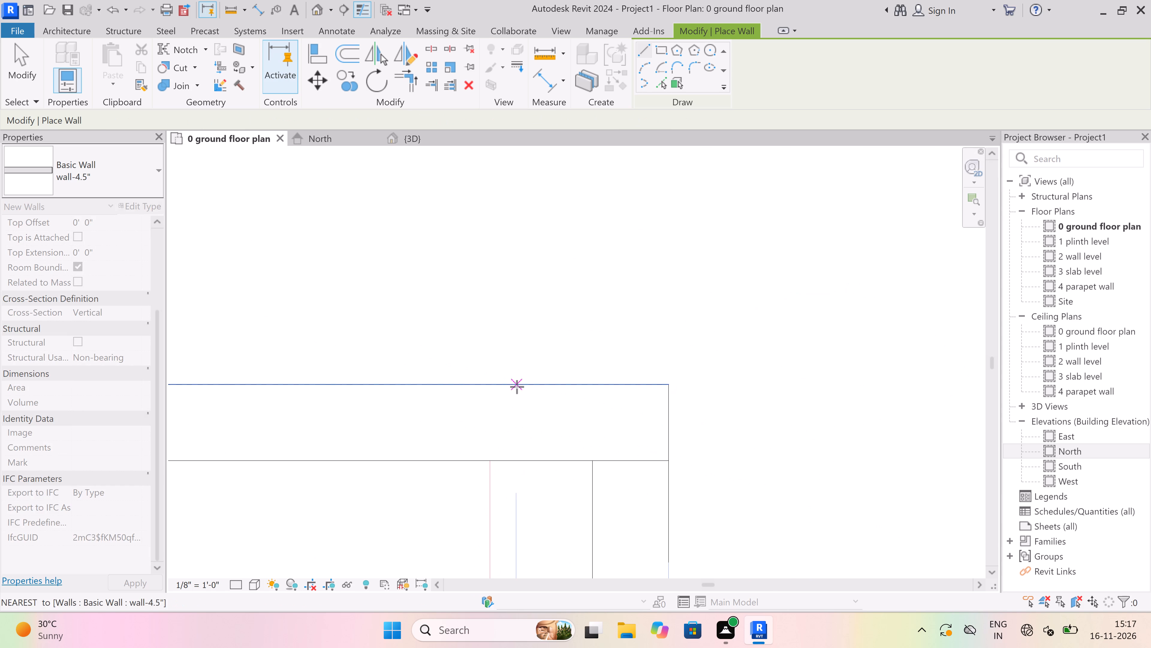
scroll(517, 387, "down", 19)
scroll(517, 387, "down", 4)
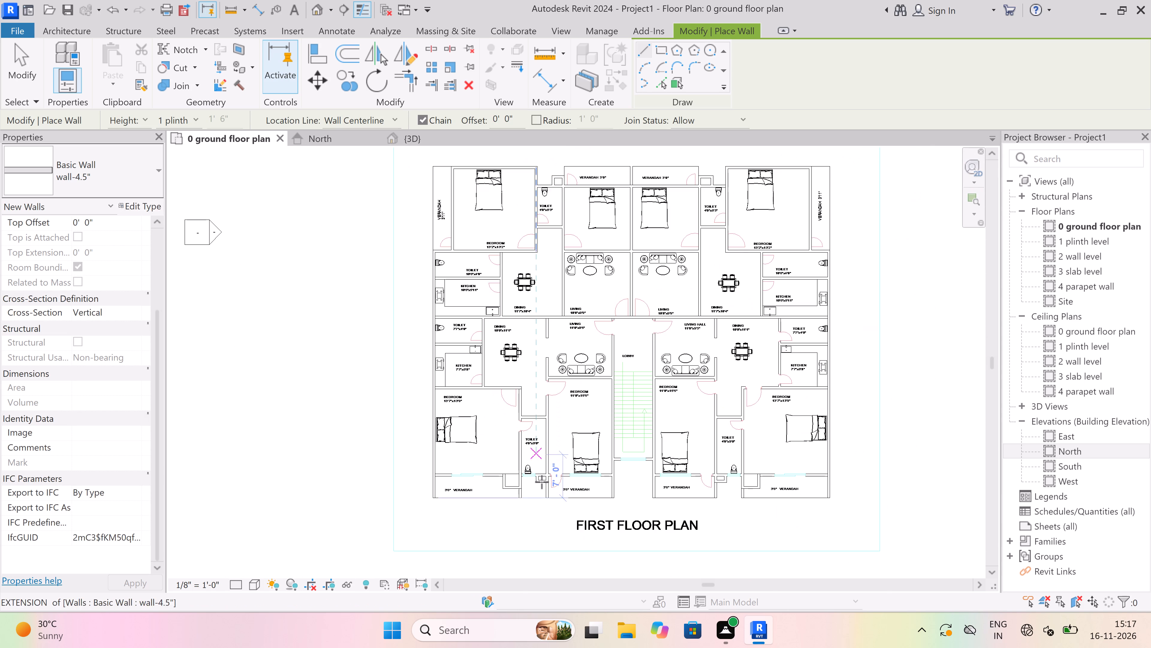
scroll(542, 482, "up", 8)
scroll(266, 469, "up", 3)
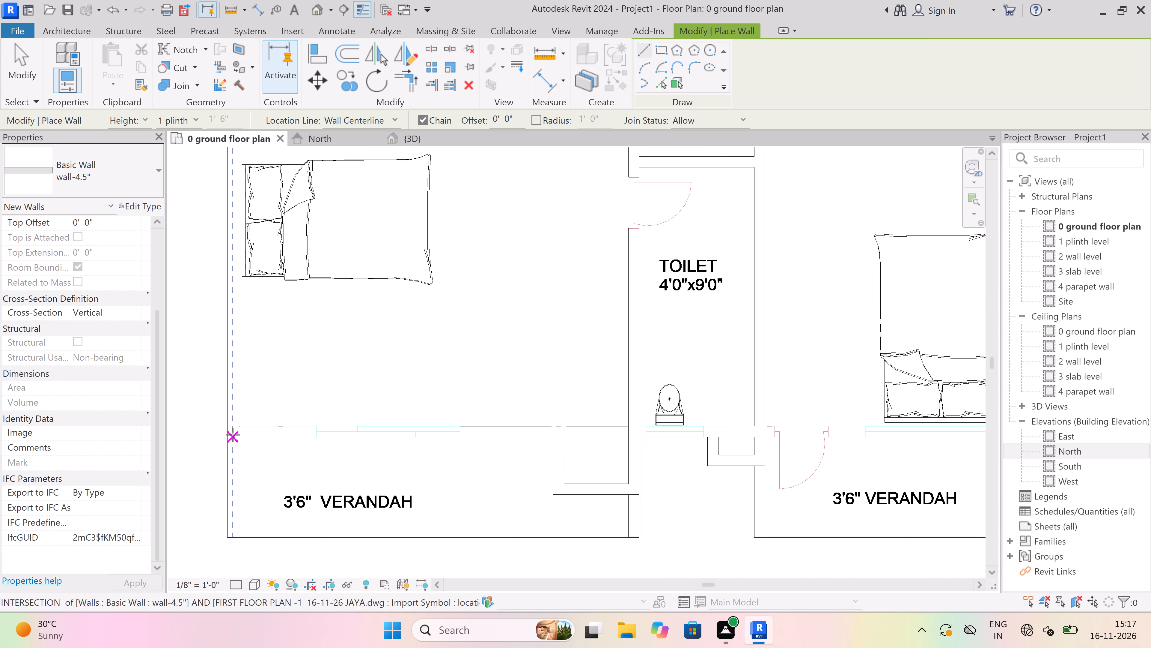
scroll(233, 435, "up", 16)
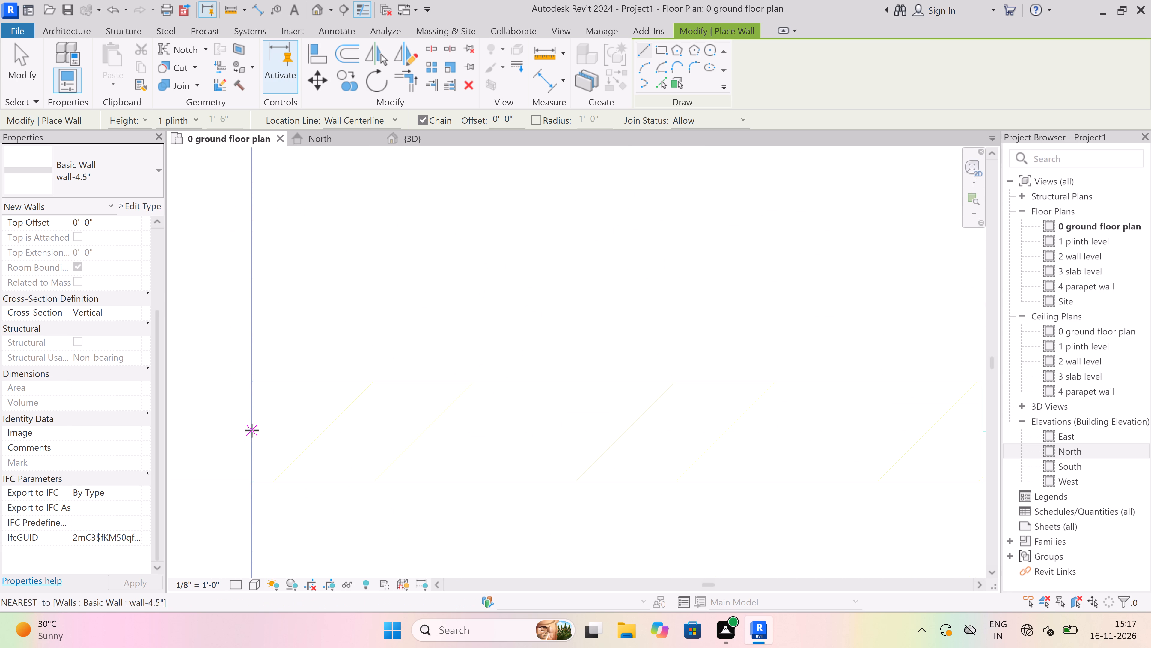
left_click_drag(252, 430, 281, 432)
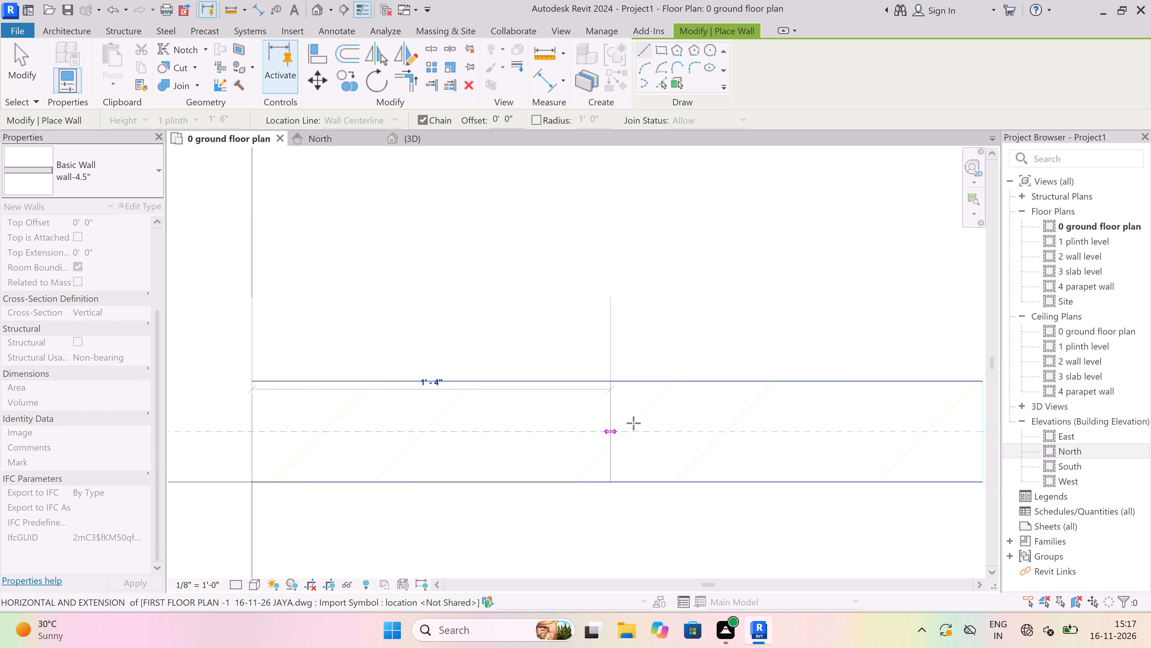
scroll(372, 429, "down", 14)
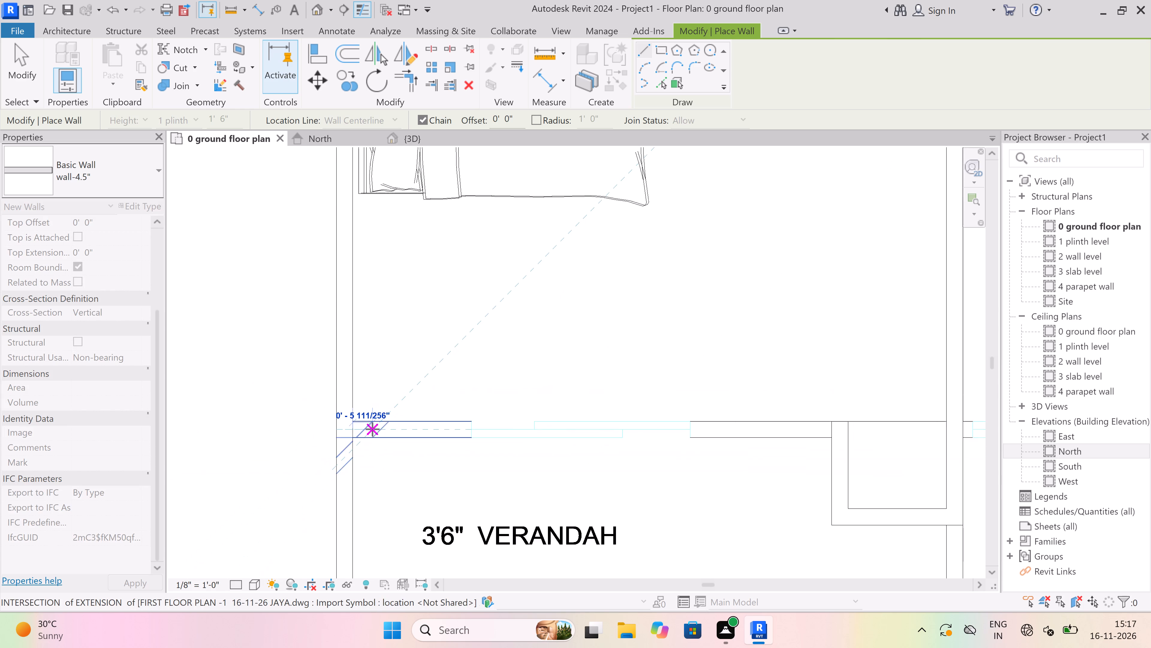
scroll(372, 429, "down", 4)
scroll(570, 433, "up", 3)
scroll(648, 433, "up", 4)
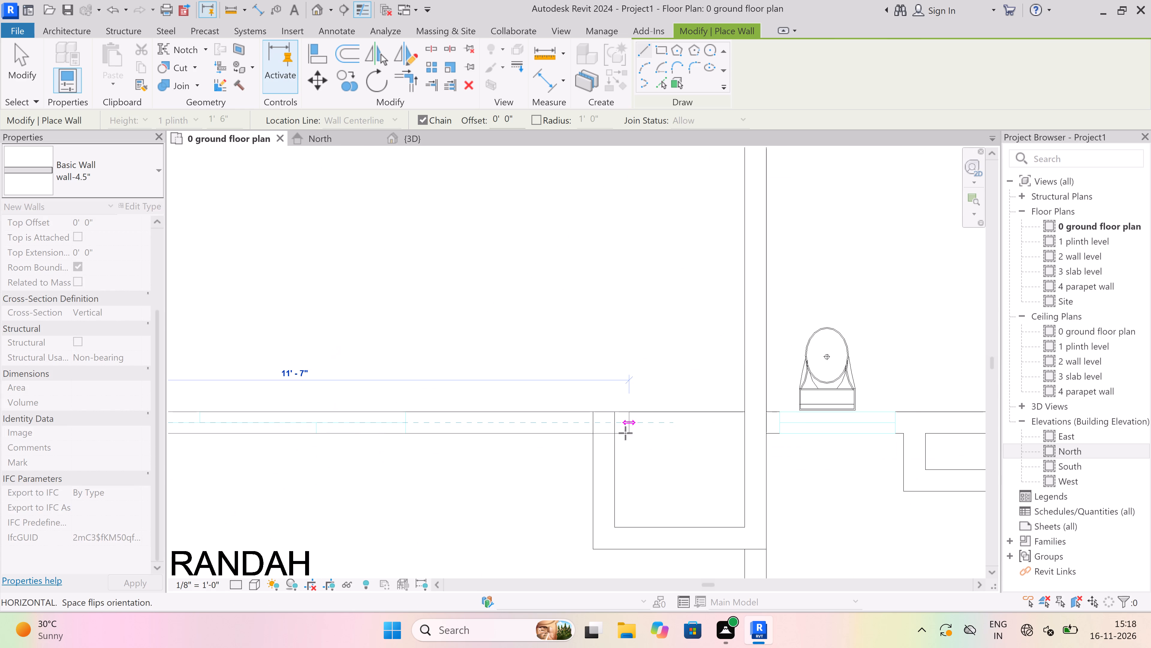
scroll(614, 429, "up", 12)
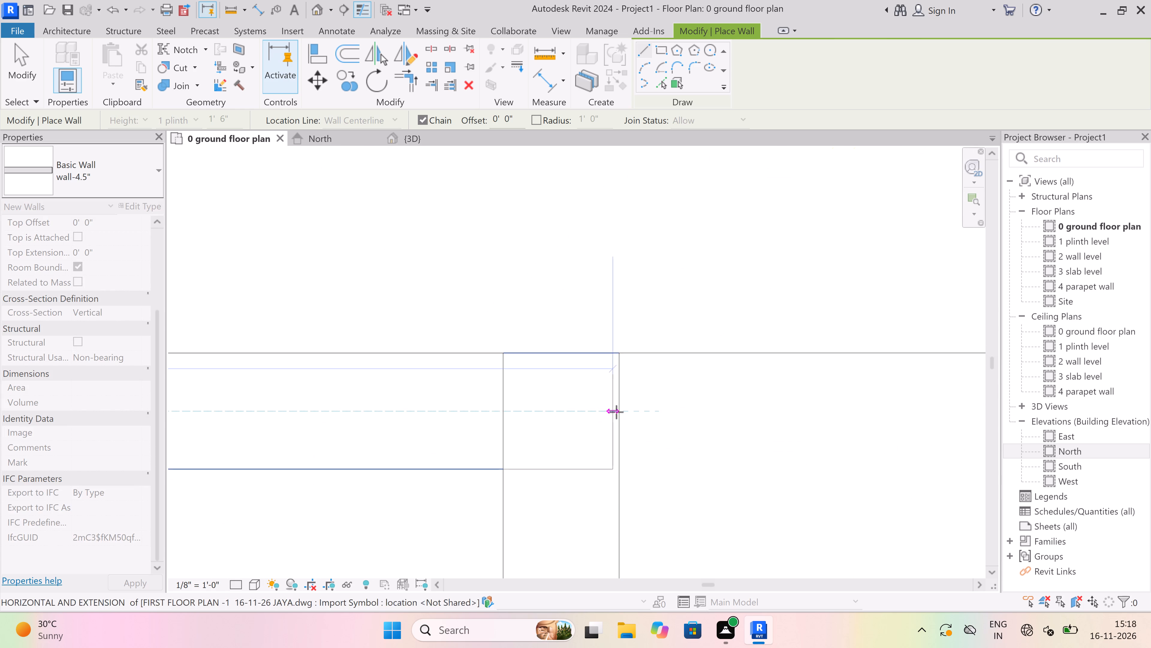
scroll(616, 411, "up", 3)
left_click(617, 410)
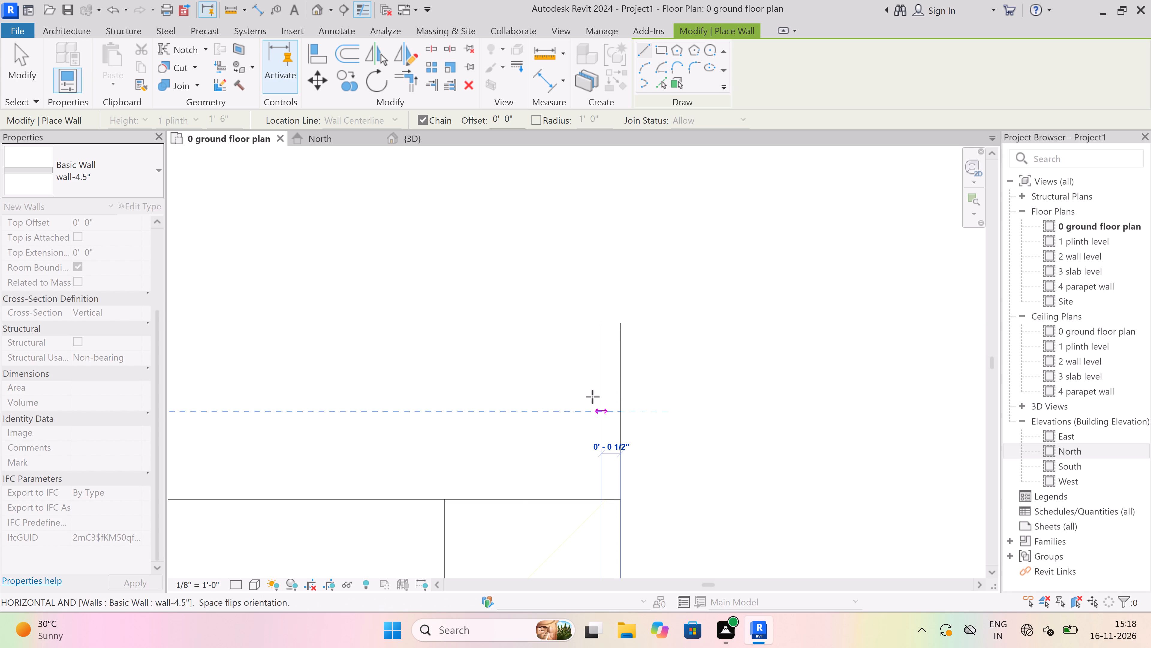
key("Escape")
Draw the vertical 4.5" west wall of the verandah's corner recess, from the bedroom-verandah wall down to the recess's bottom wall.
scroll(556, 355, "down", 19)
scroll(556, 371, "up", 3)
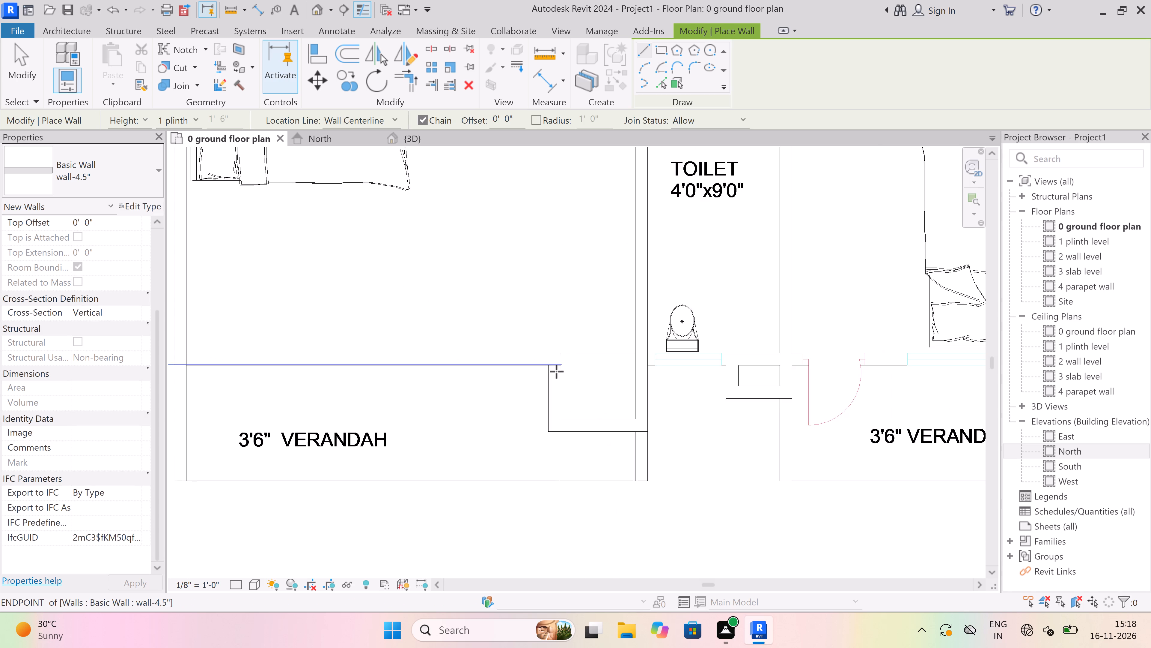
scroll(556, 371, "up", 6)
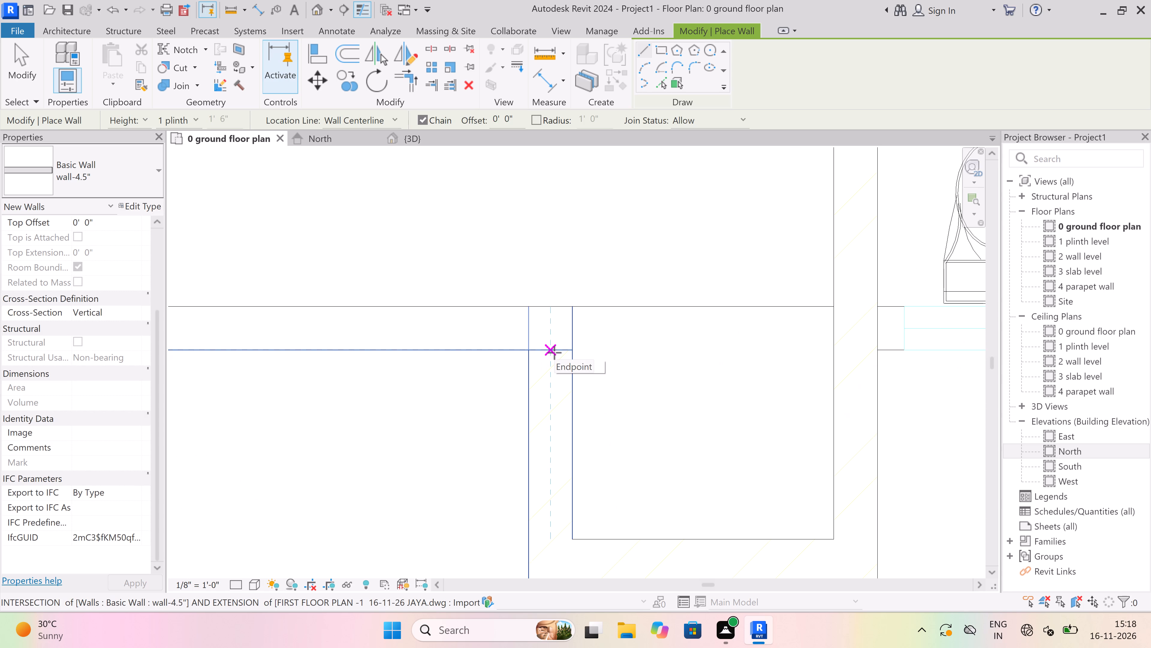
left_click(554, 352)
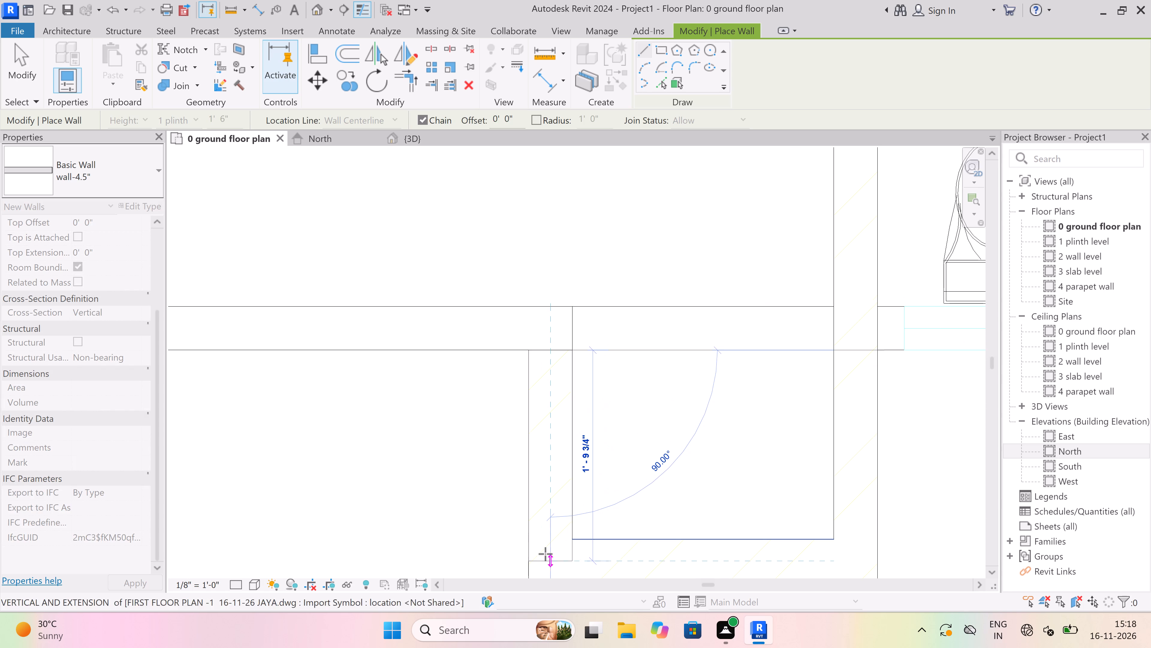
scroll(549, 559, "up", 13)
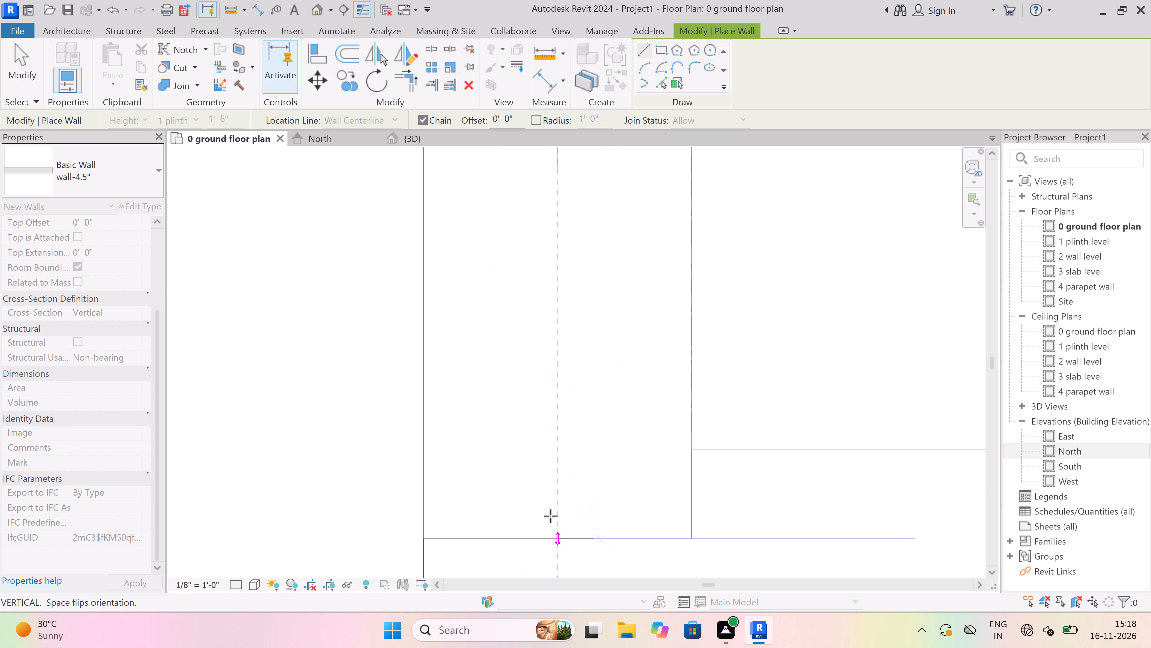
left_click(557, 445)
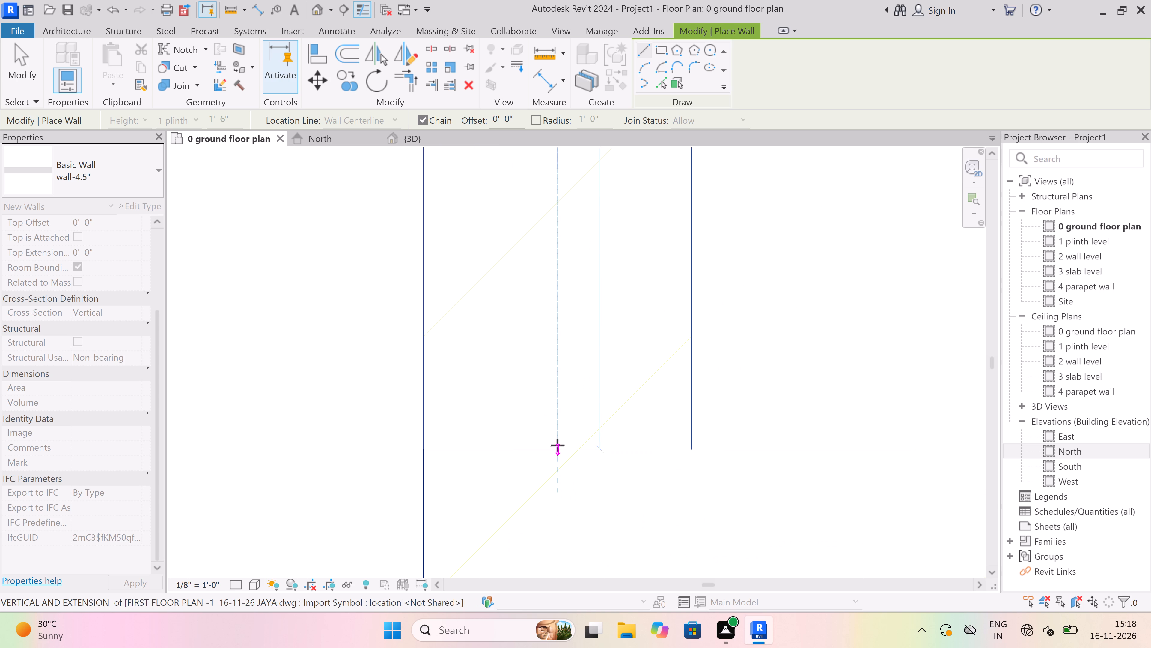
key("Escape")
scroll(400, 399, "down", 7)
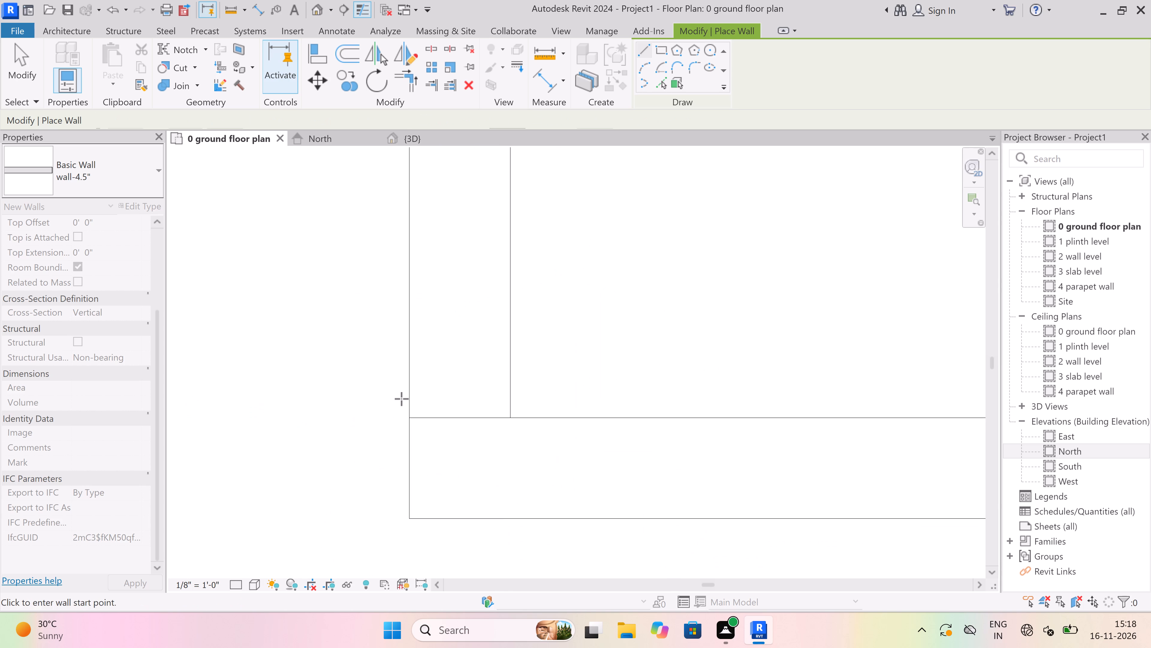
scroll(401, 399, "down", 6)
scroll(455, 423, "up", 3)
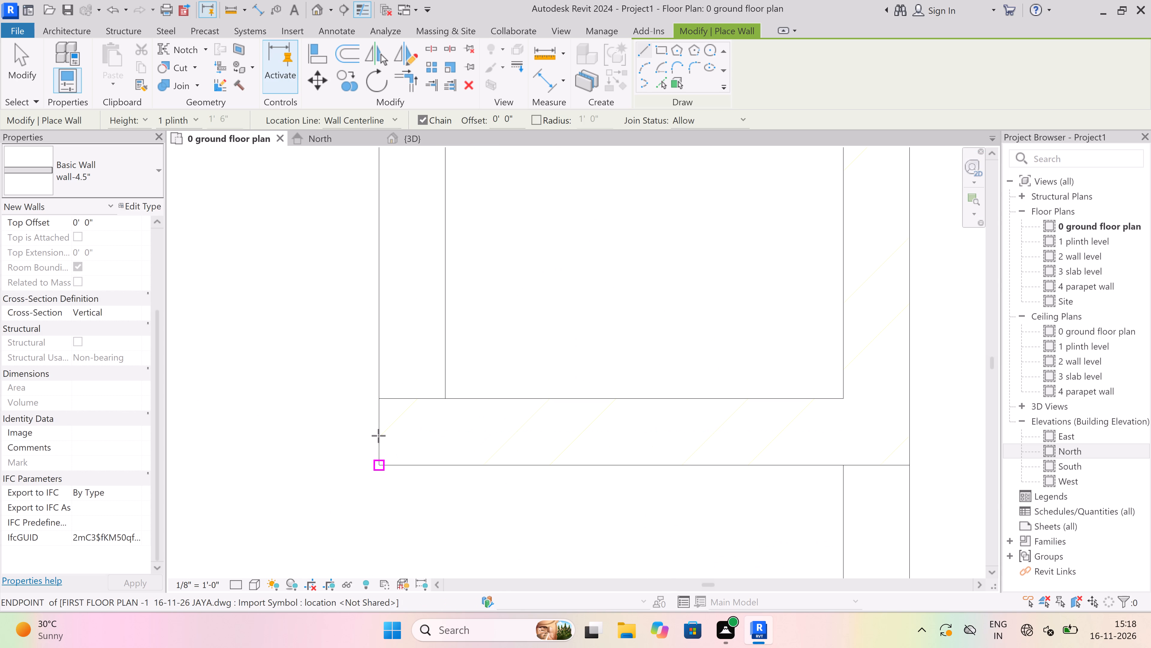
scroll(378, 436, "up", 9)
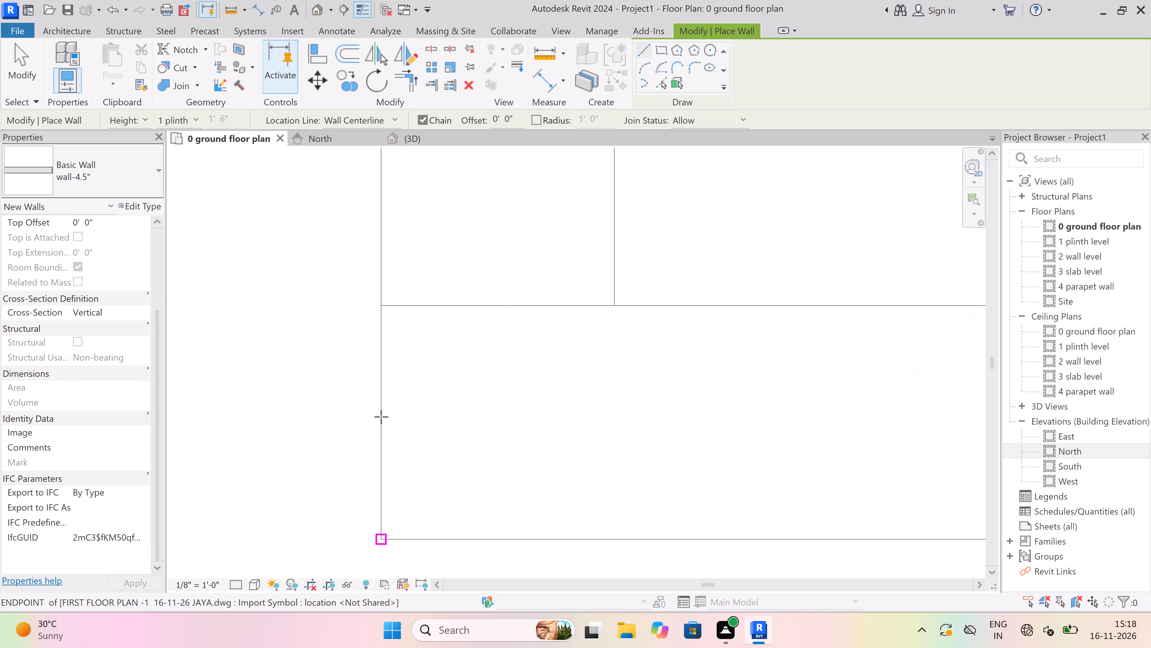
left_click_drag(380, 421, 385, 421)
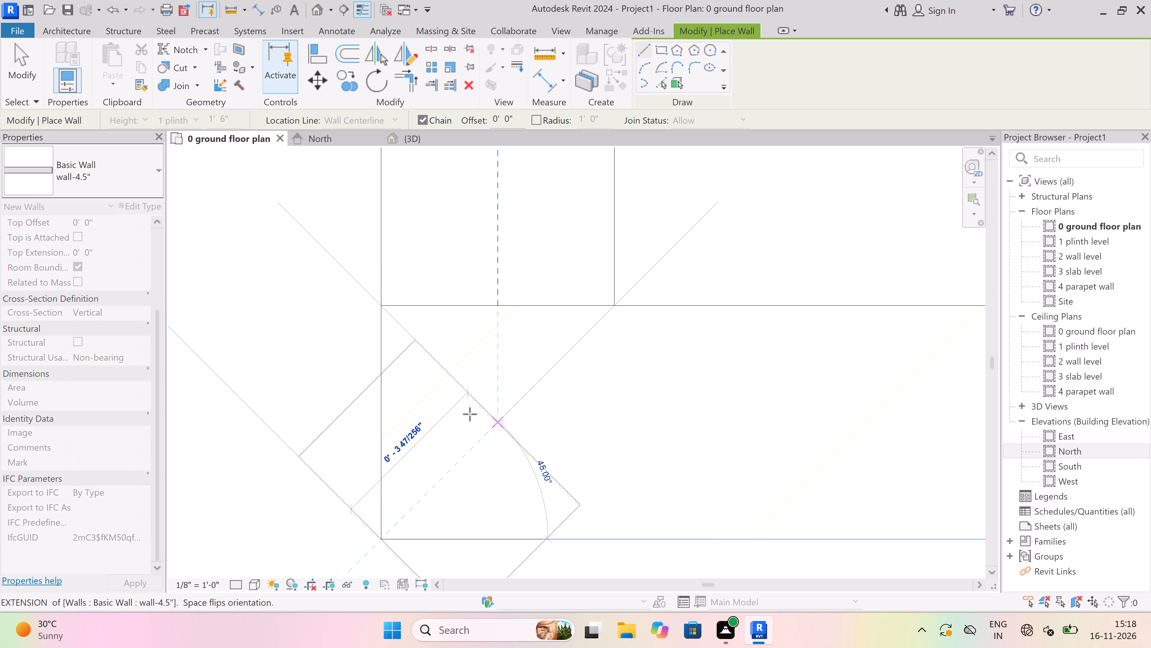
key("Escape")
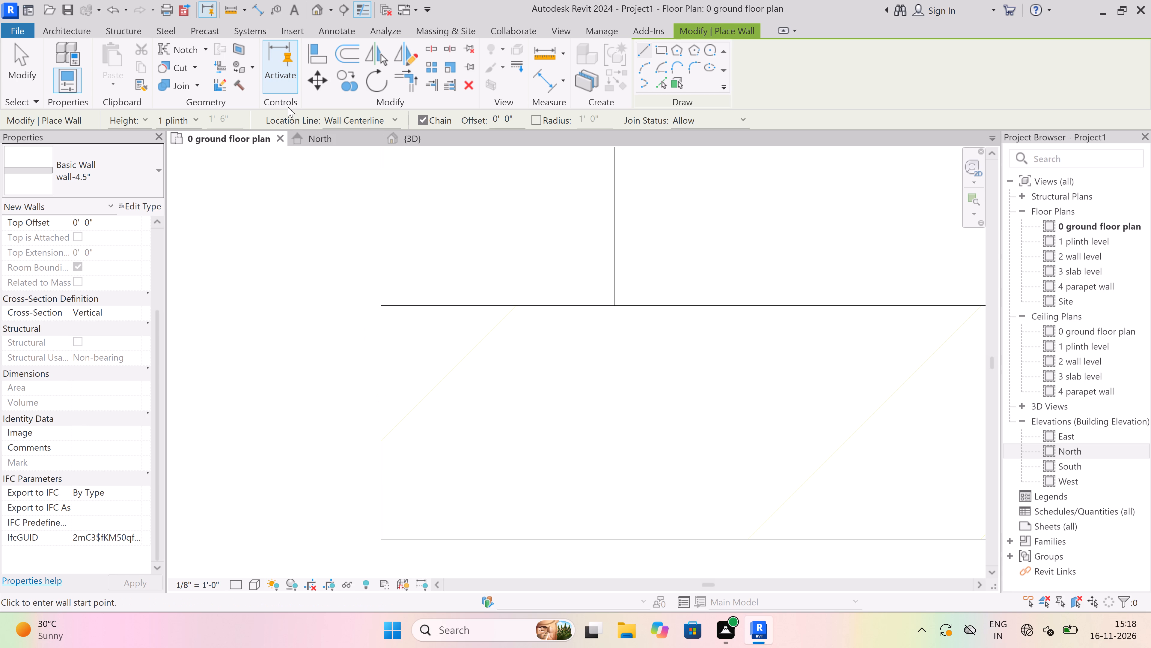
Draw the recess's horizontal 4.5" bottom wall, about 2' 10" long, from its east outer face to its west wall.
scroll(364, 307, "down", 14)
scroll(730, 369, "up", 2)
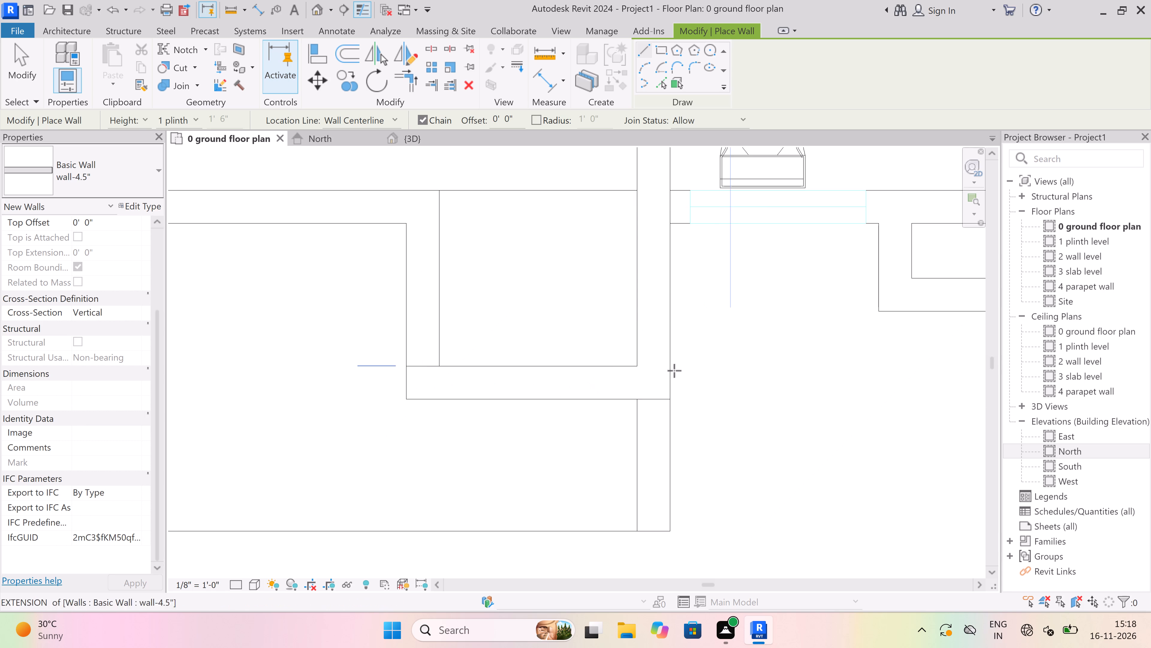
scroll(651, 377, "up", 3)
left_click(649, 392)
scroll(649, 392, "down", 4)
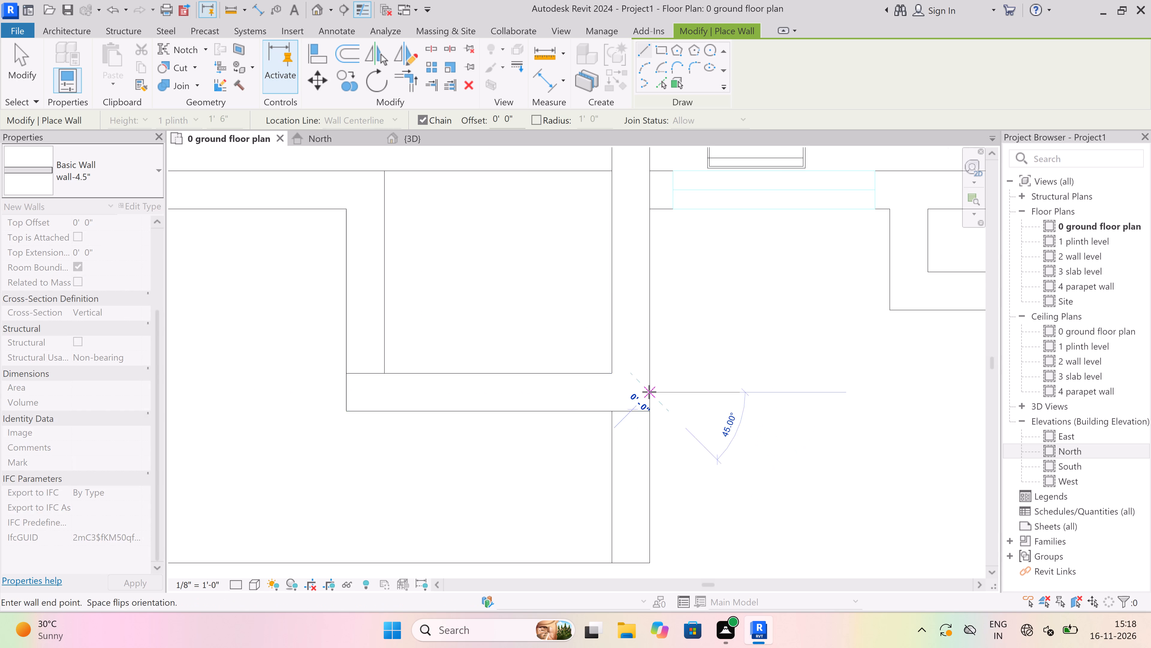
scroll(393, 395, "up", 3)
left_click(319, 392)
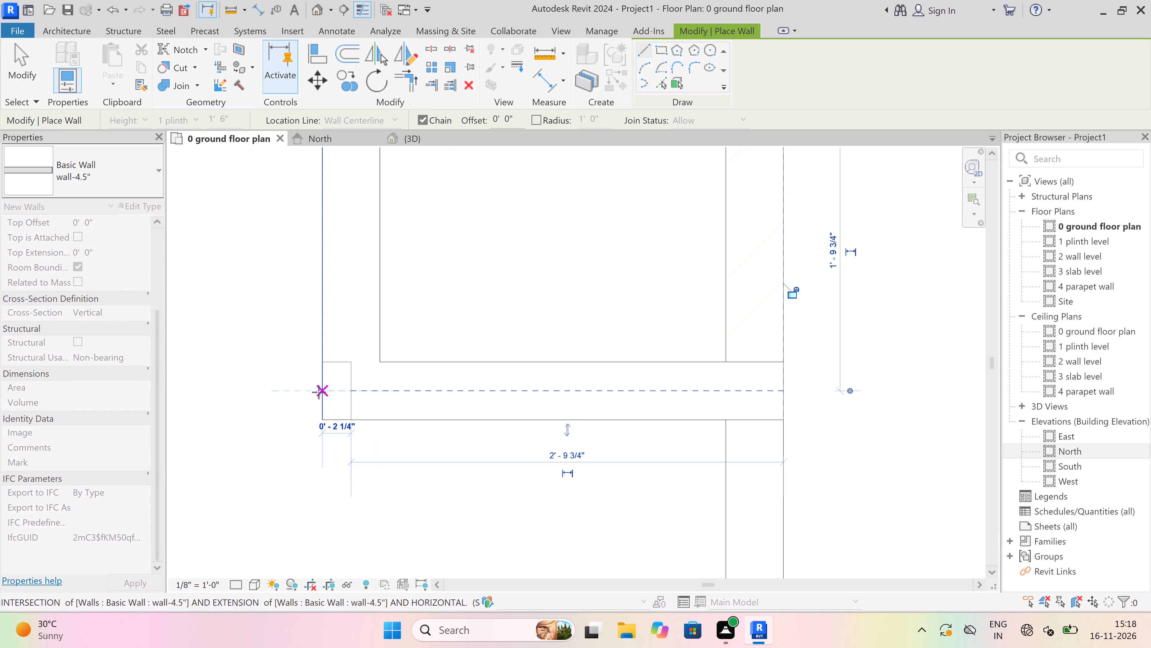
key("Escape")
Draw a vertical 4.5" wall about 1' 6" long at the verandah's east end, from its outer edge up to the recess's bottom wall.
scroll(683, 410, "down", 4)
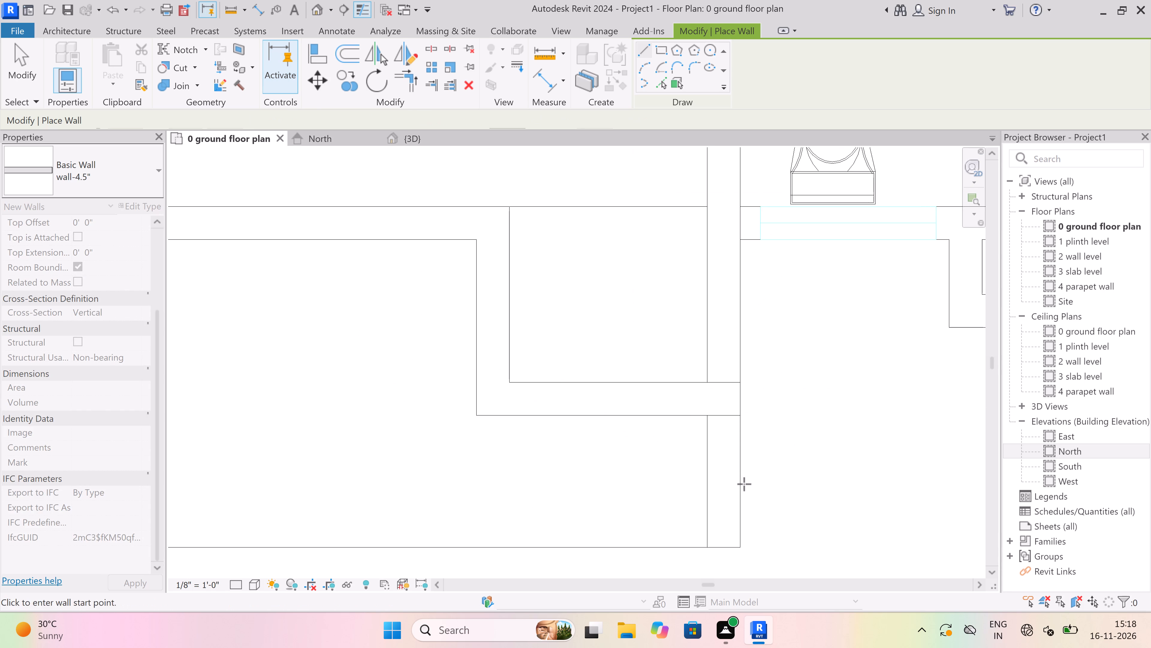
scroll(730, 453, "down", 2)
scroll(736, 504, "up", 4)
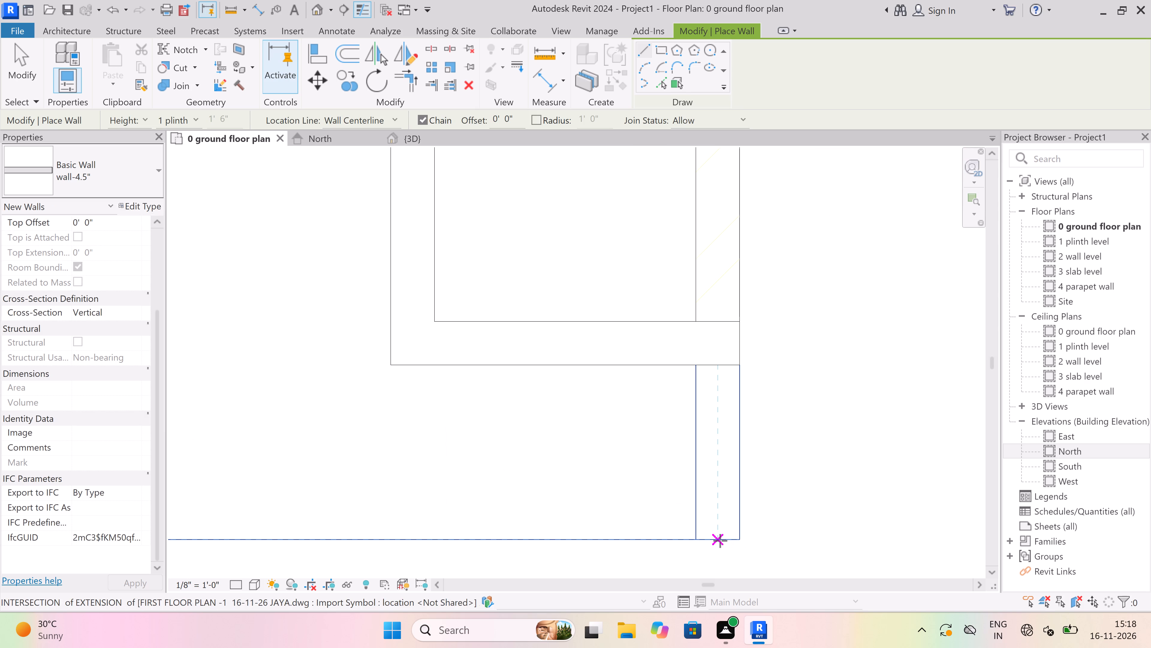
left_click(714, 542)
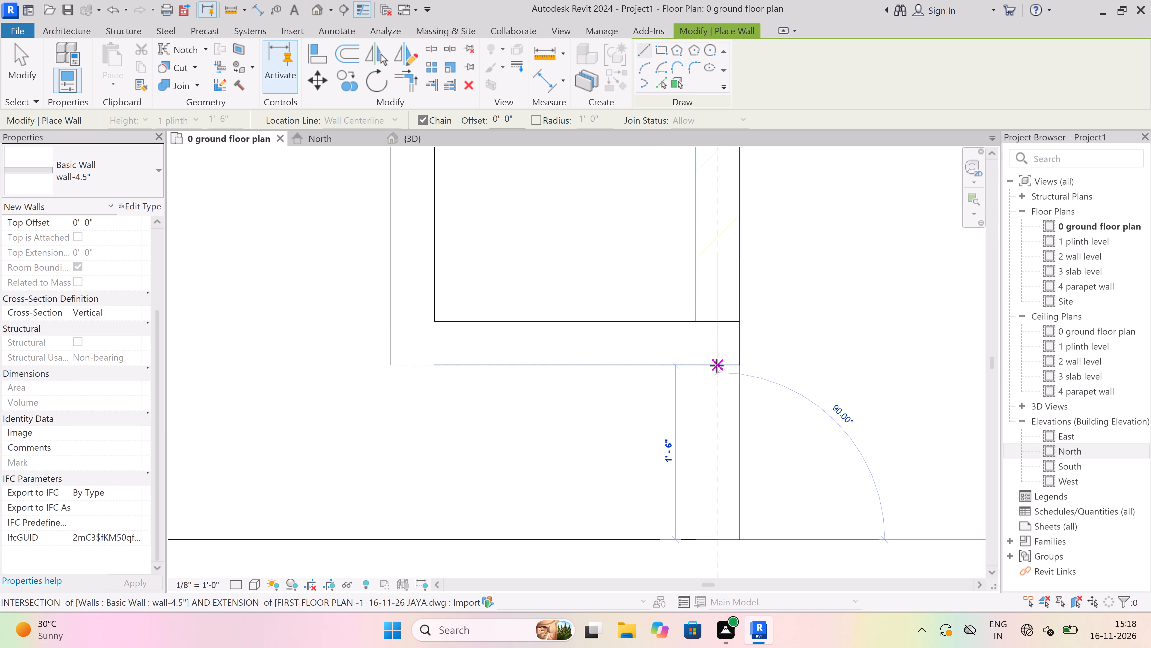
scroll(716, 365, "up", 3)
left_click(716, 365)
key("Escape")
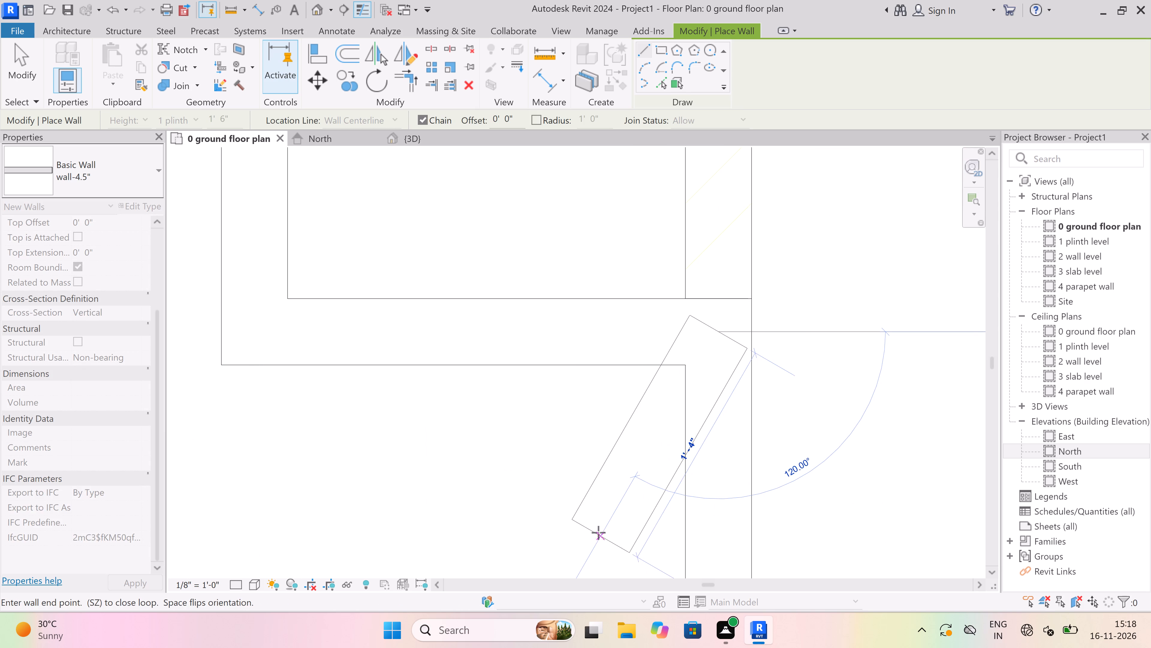
Draw a vertical 4.5" wall about 15' 11" long from the recess's bottom wall up to the 13'7"x13'9" bedroom's northeast corner.
scroll(598, 527, "down", 12)
scroll(612, 434, "up", 3)
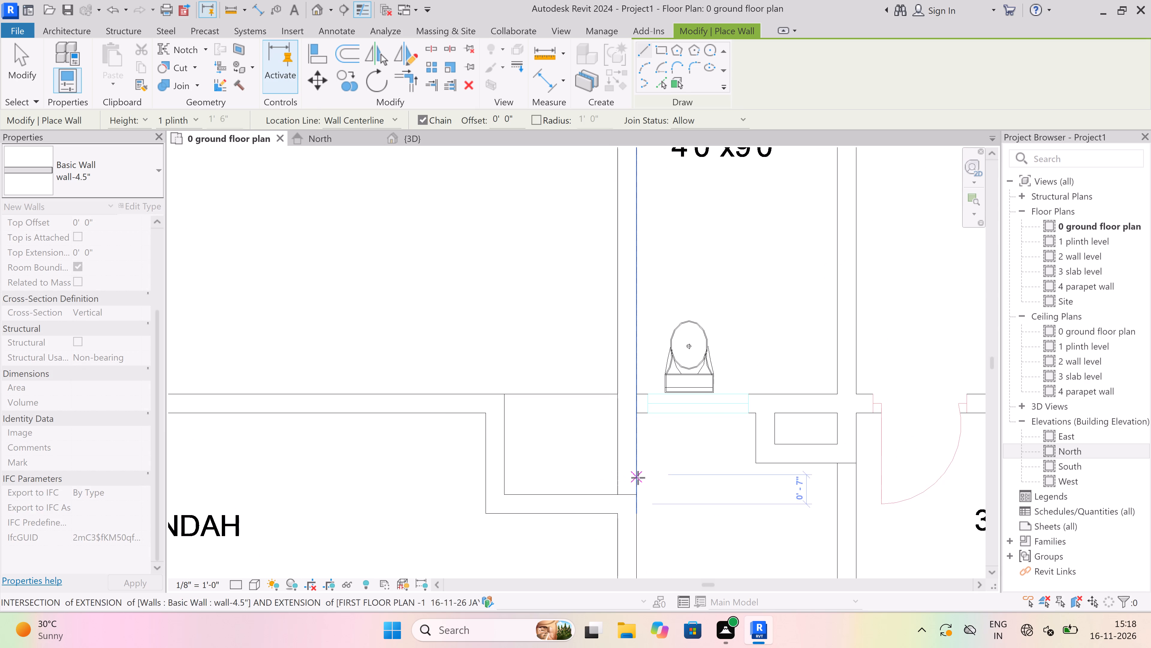
scroll(623, 487, "up", 11)
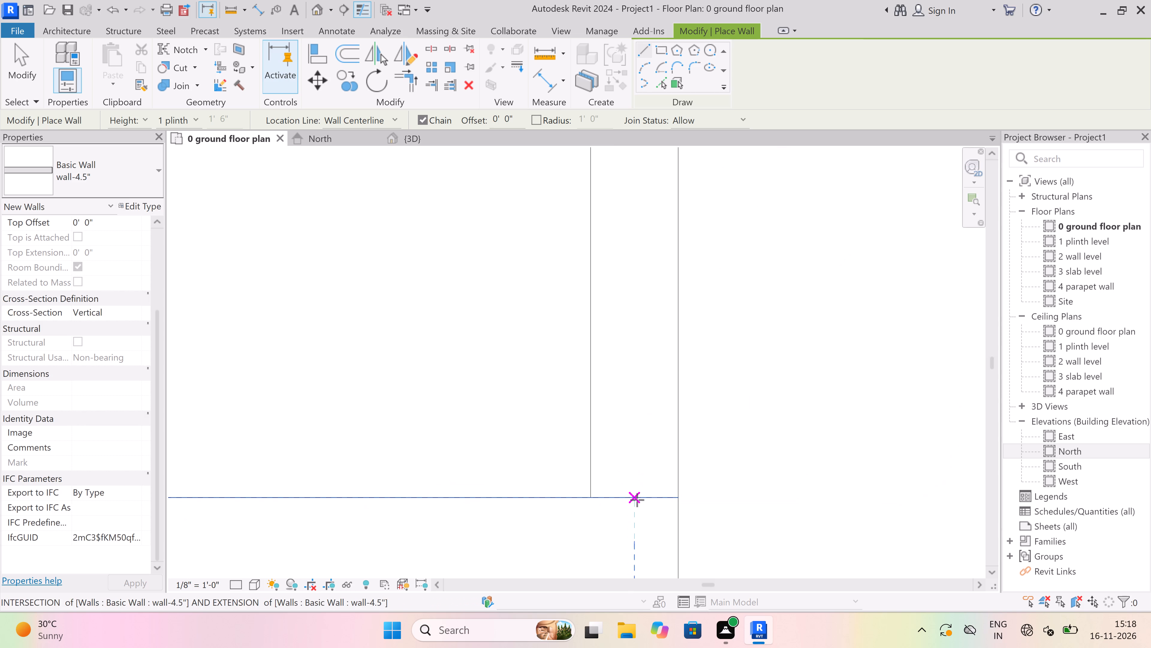
left_click(636, 497)
scroll(636, 497, "down", 5)
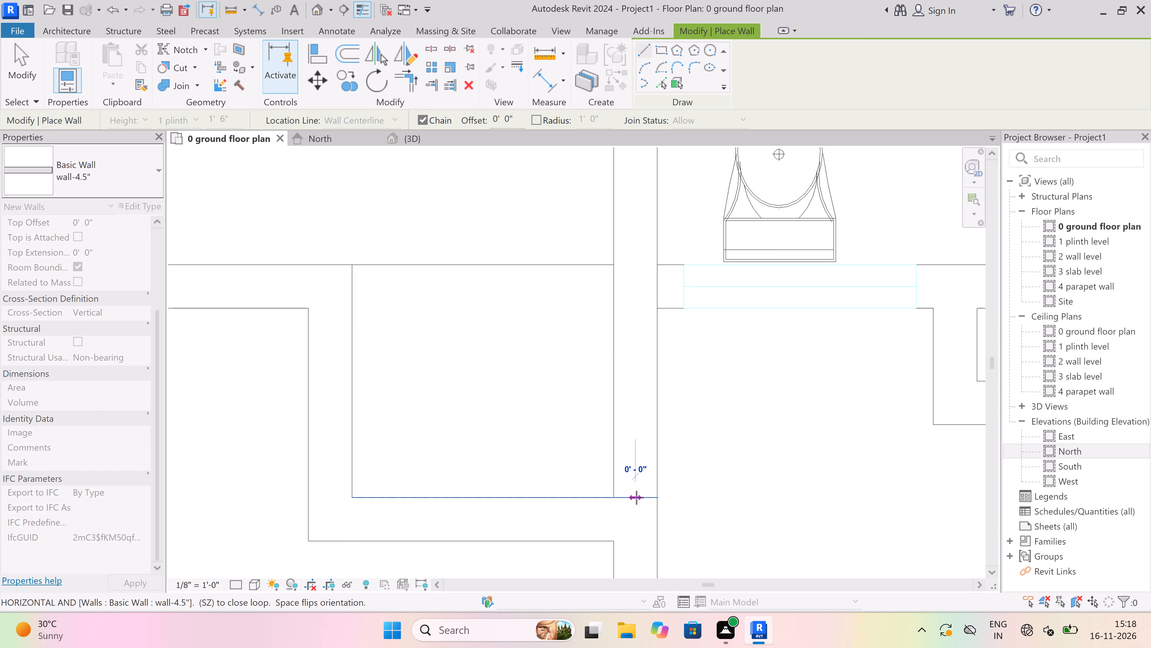
scroll(636, 497, "down", 14)
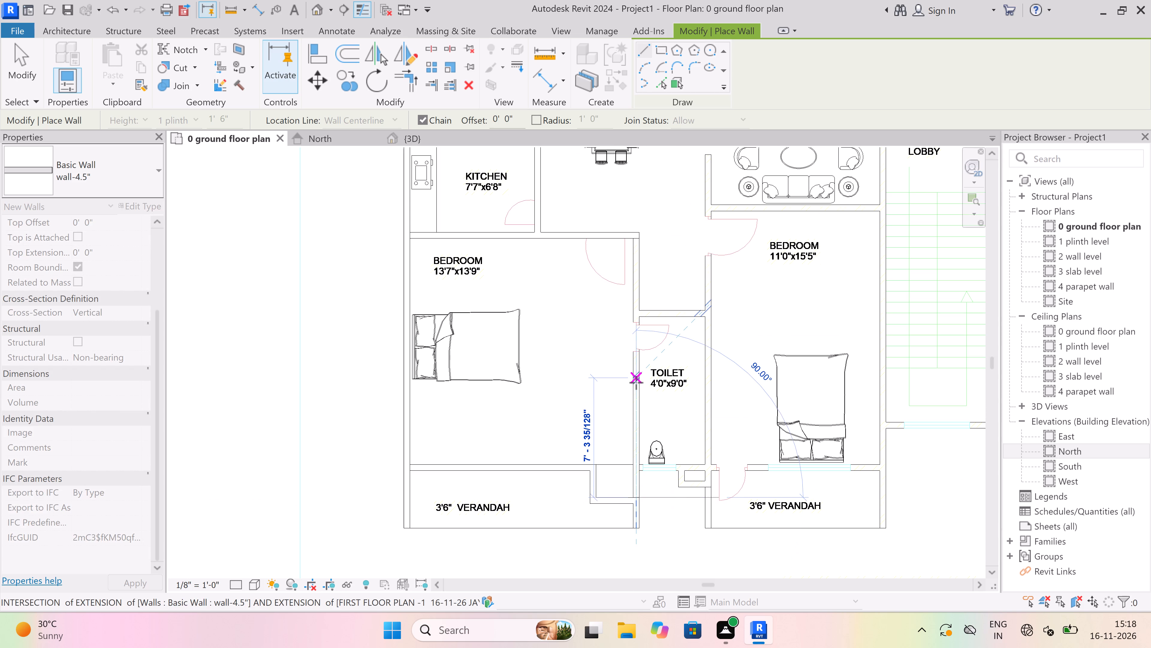
scroll(638, 370, "down", 5)
scroll(641, 311, "up", 10)
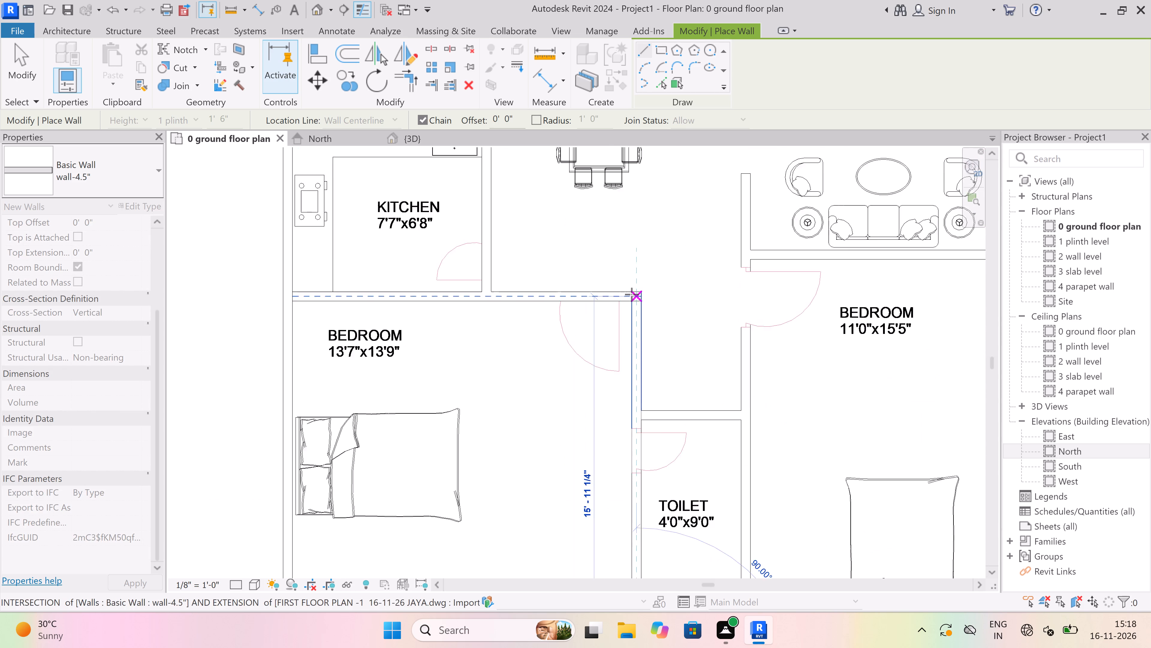
scroll(632, 294, "up", 14)
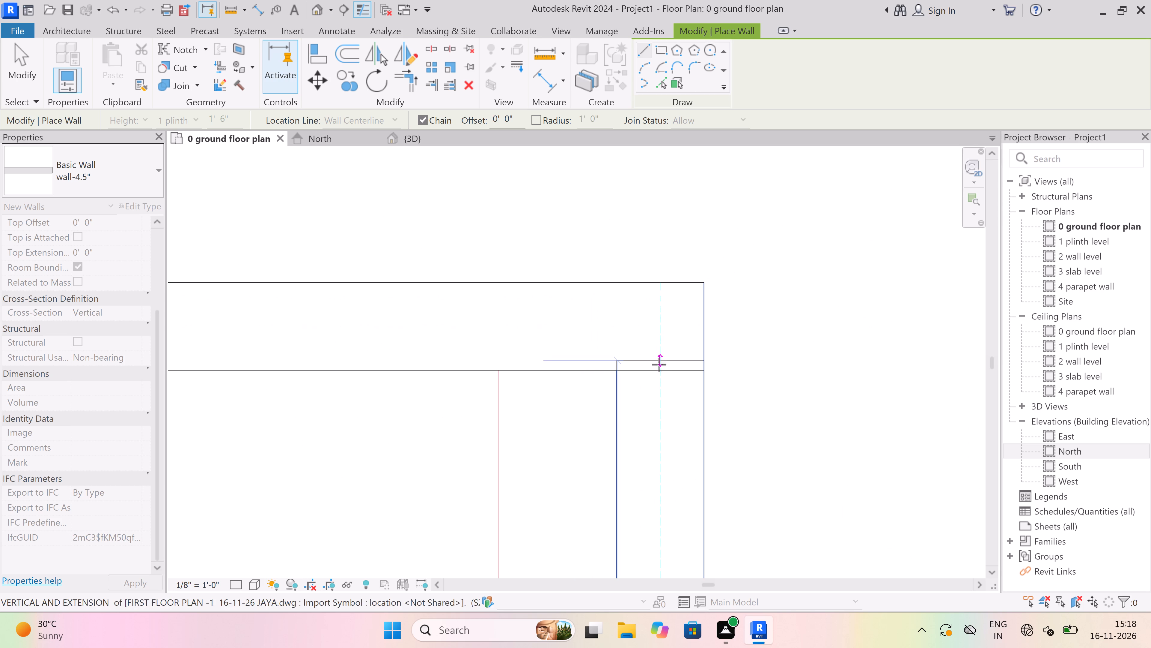
left_click(662, 370)
key("Escape")
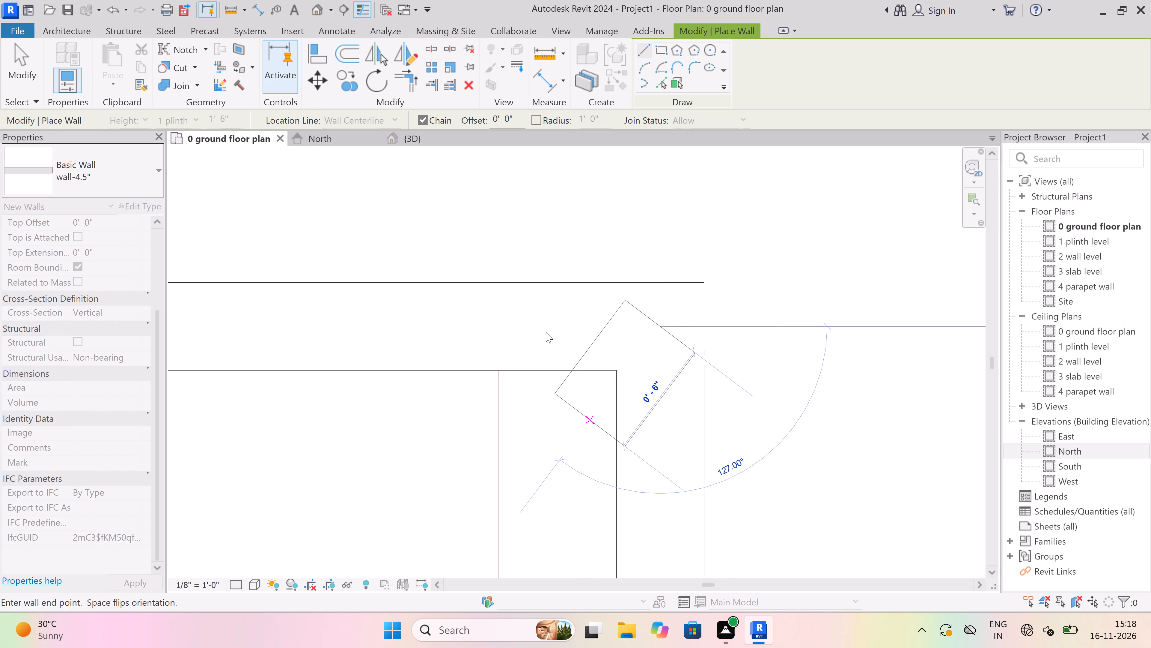
key("Escape")
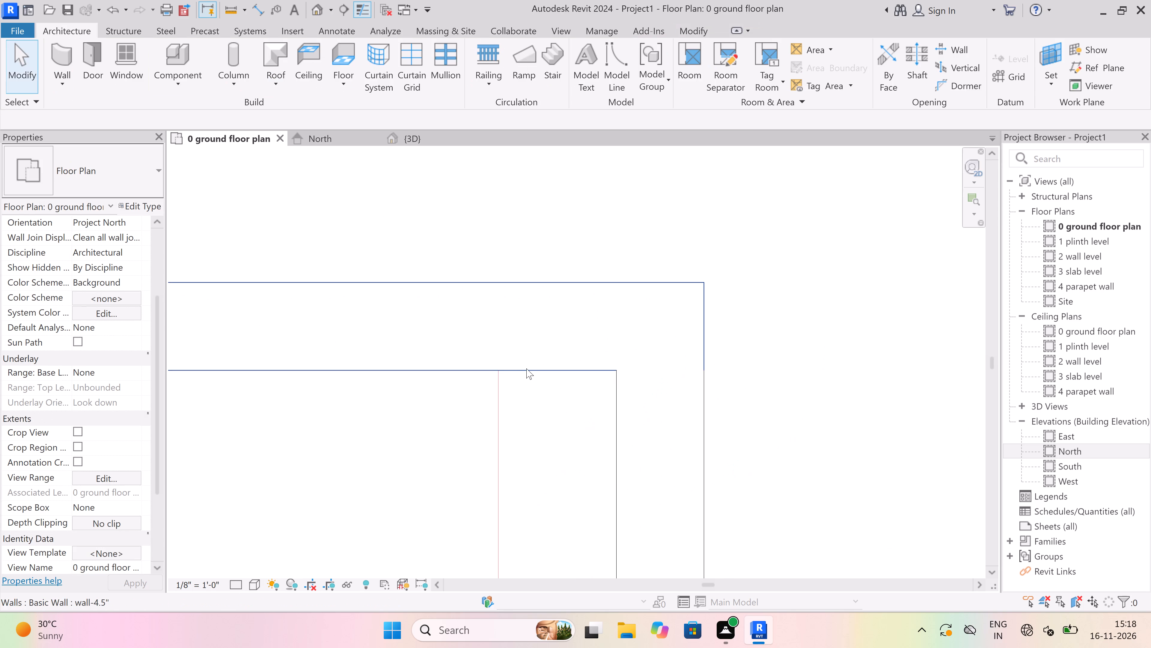
Examine the heights of the traced outer and partition walls around the flats in the 3D view.
scroll(629, 365, "down", 9)
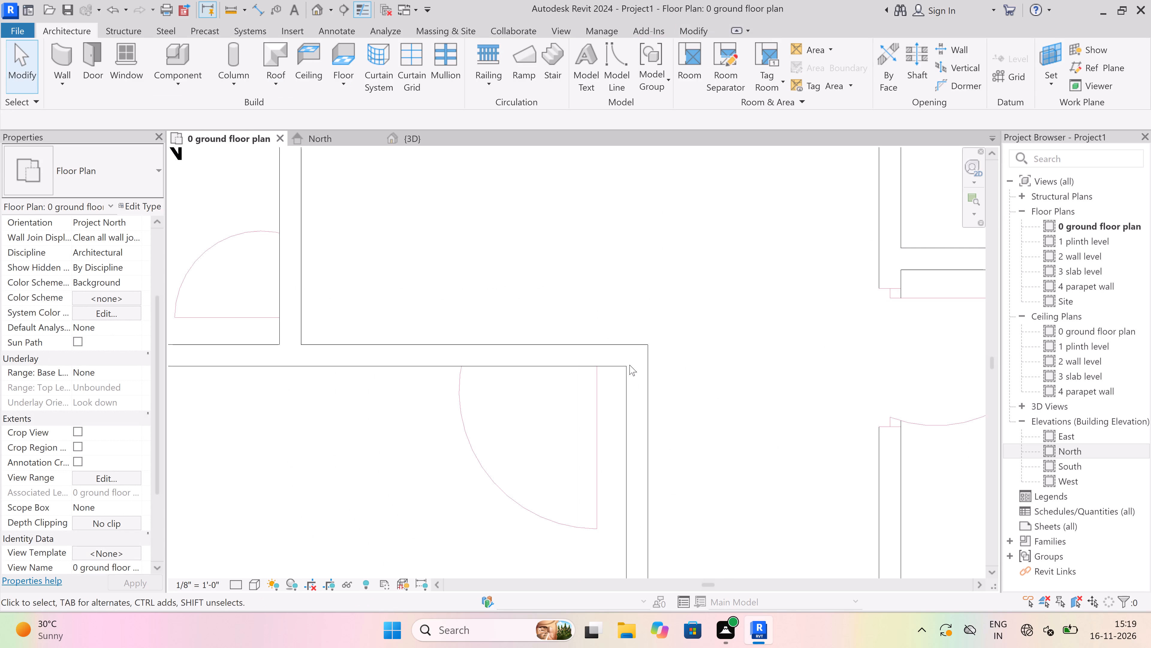
scroll(629, 365, "down", 17)
key("Escape")
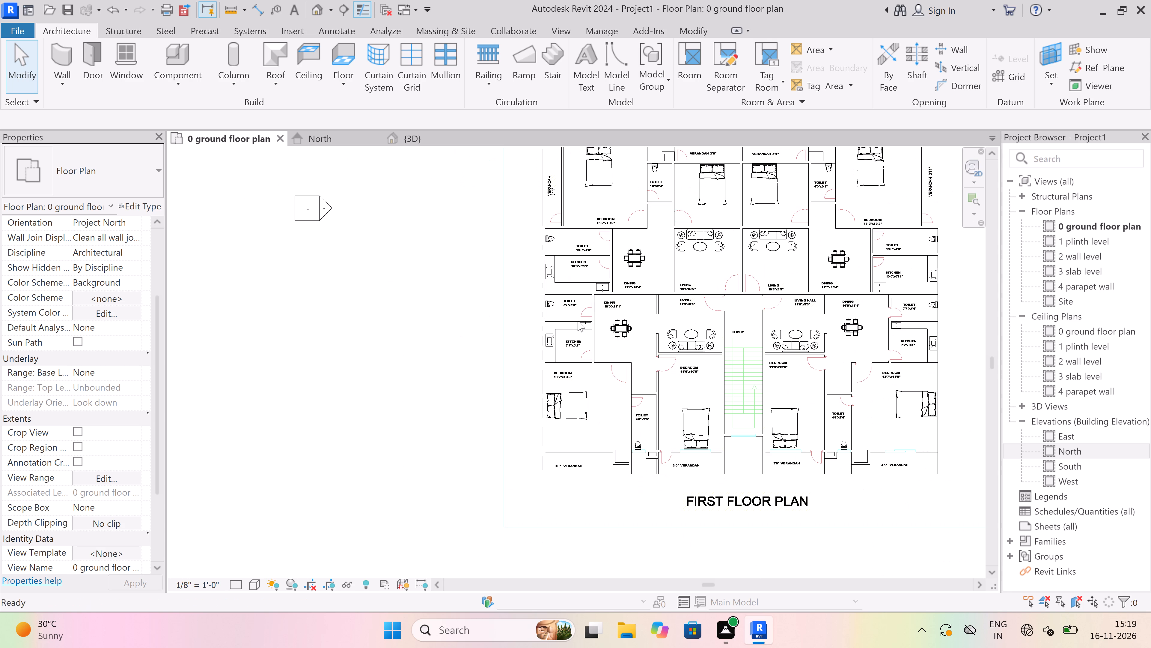
scroll(606, 305, "up", 3)
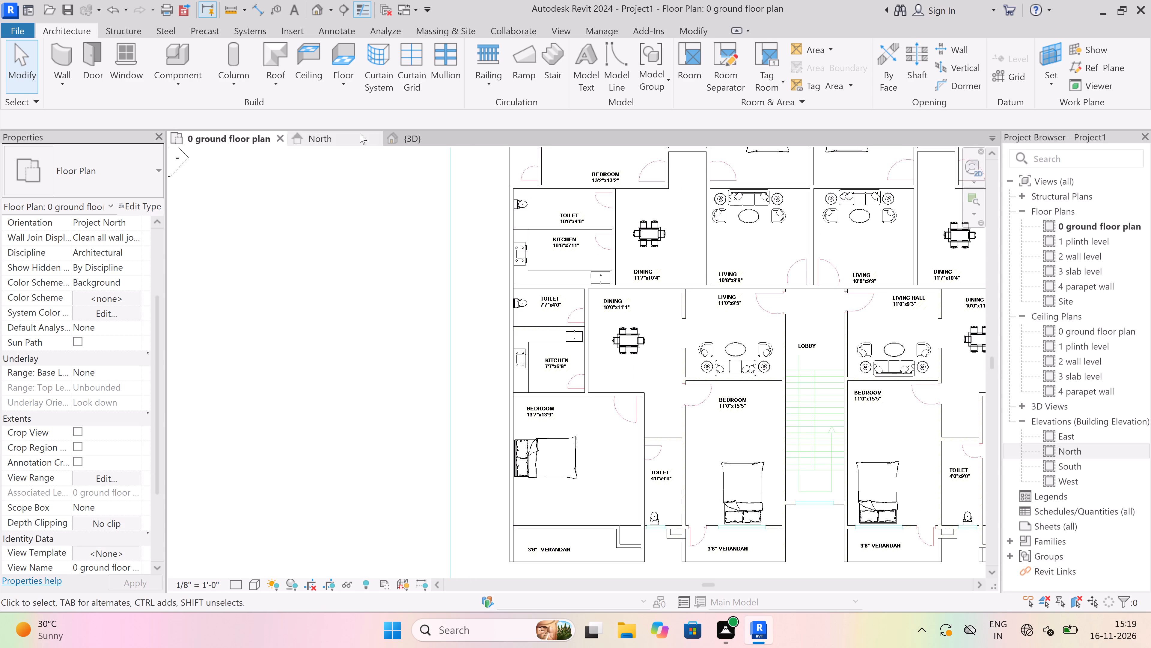
left_click(429, 135)
scroll(568, 312, "down", 2)
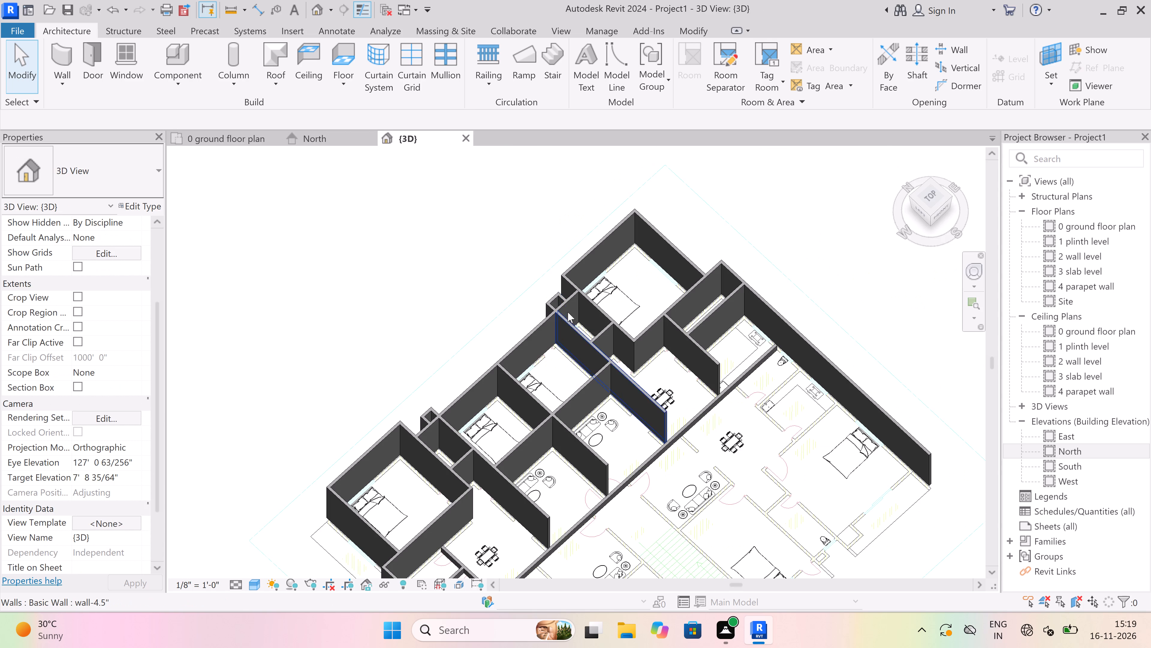
scroll(568, 312, "down", 2)
scroll(565, 556, "up", 8)
scroll(499, 364, "down", 10)
scroll(563, 333, "up", 4)
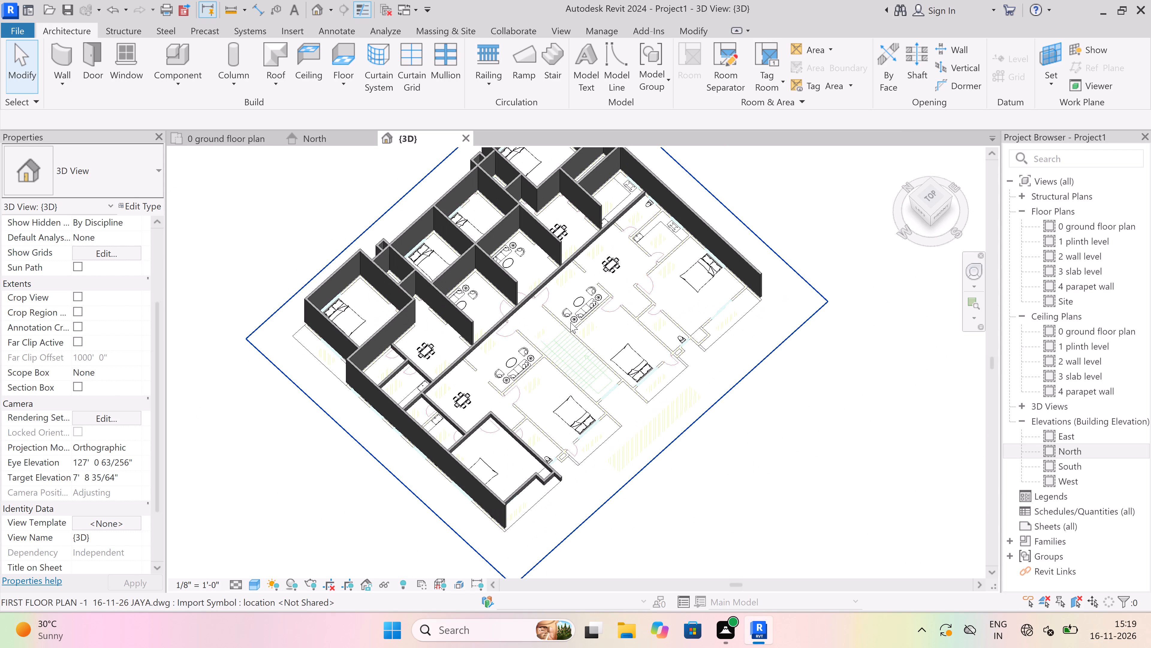
middle_click_drag(570, 322, 510, 279)
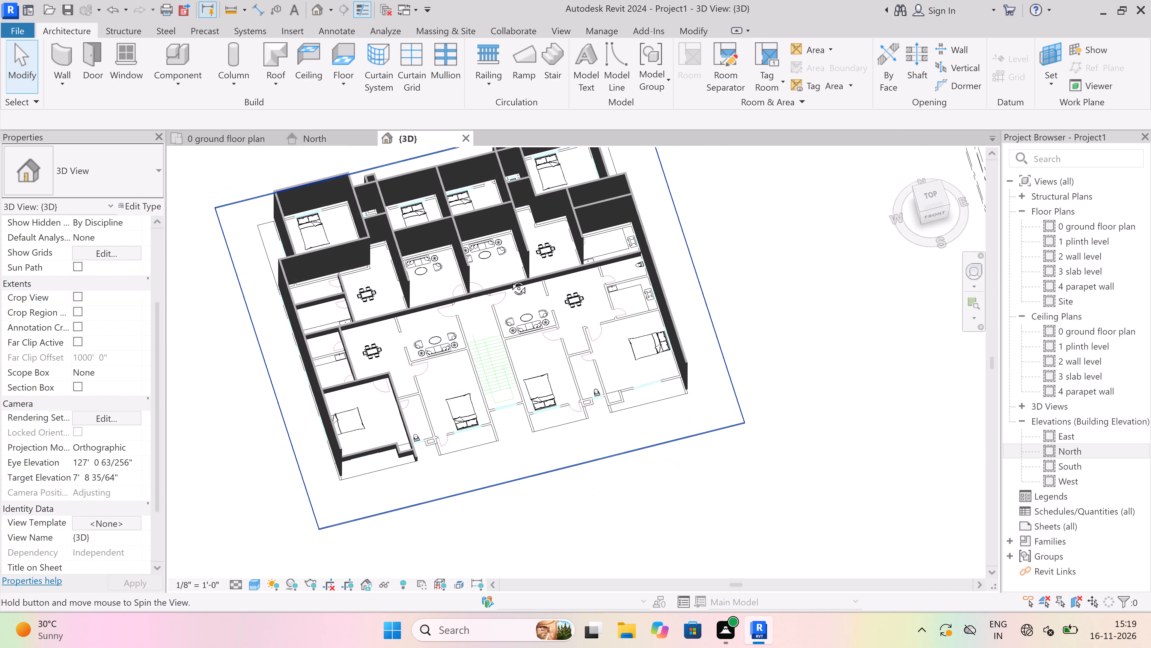
middle_click_drag(510, 279, 508, 271)
scroll(376, 280, "up", 7)
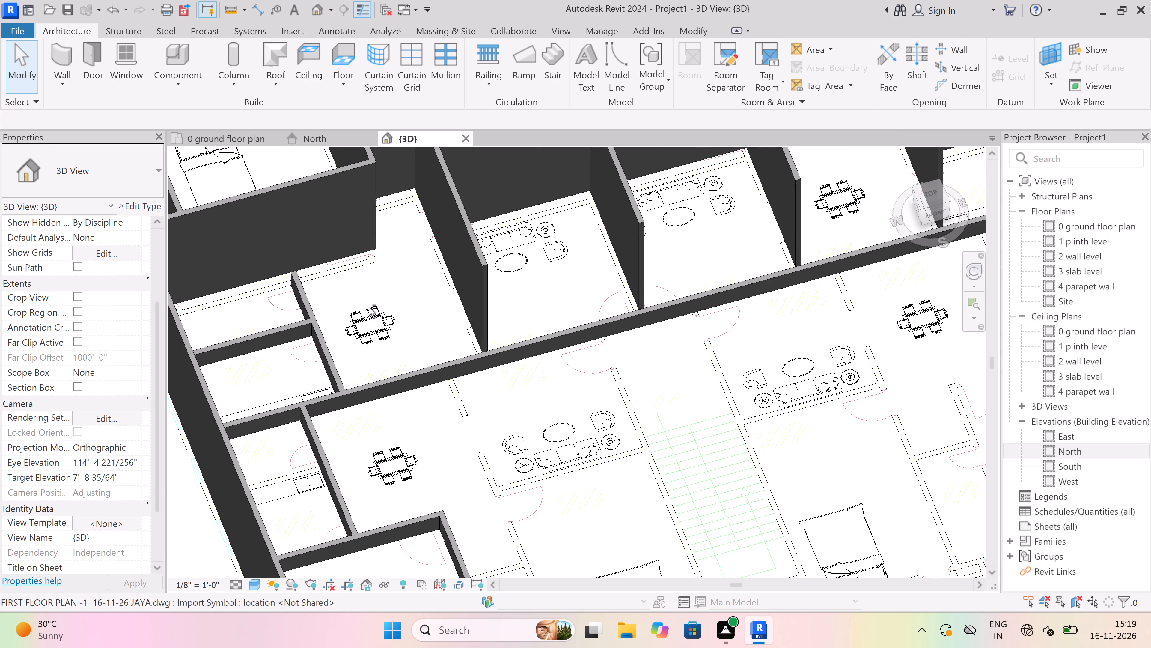
middle_click_drag(369, 307, 231, 286, "shift")
scroll(307, 359, "down", 9)
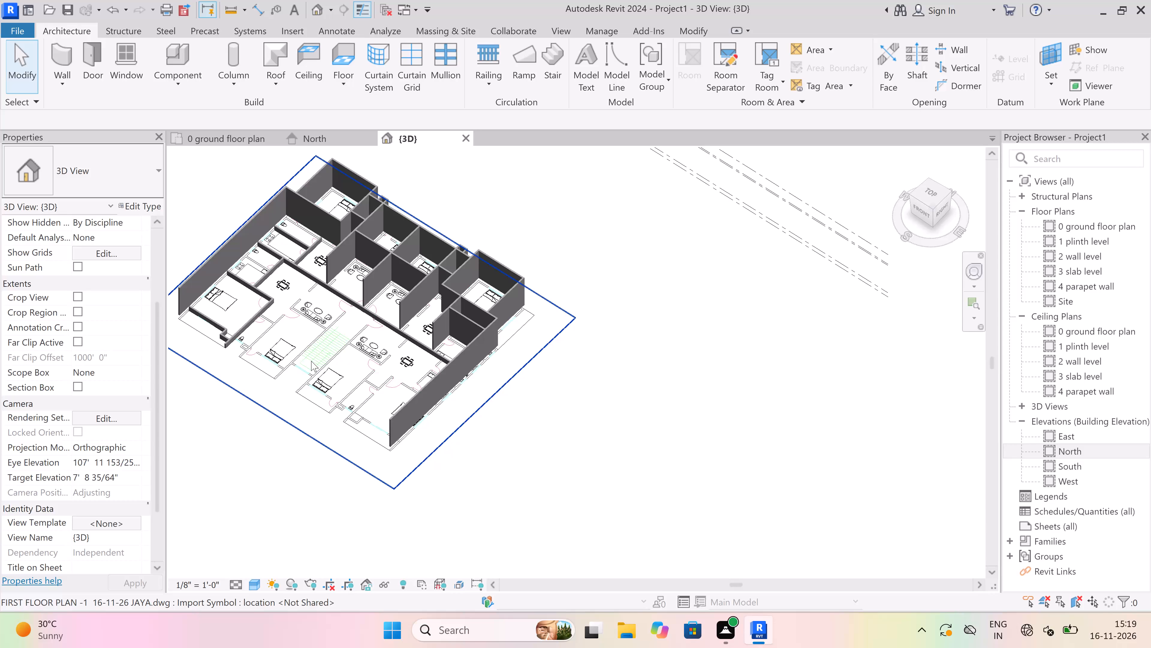
scroll(311, 361, "down", 4)
scroll(278, 252, "up", 10)
scroll(366, 387, "up", 4)
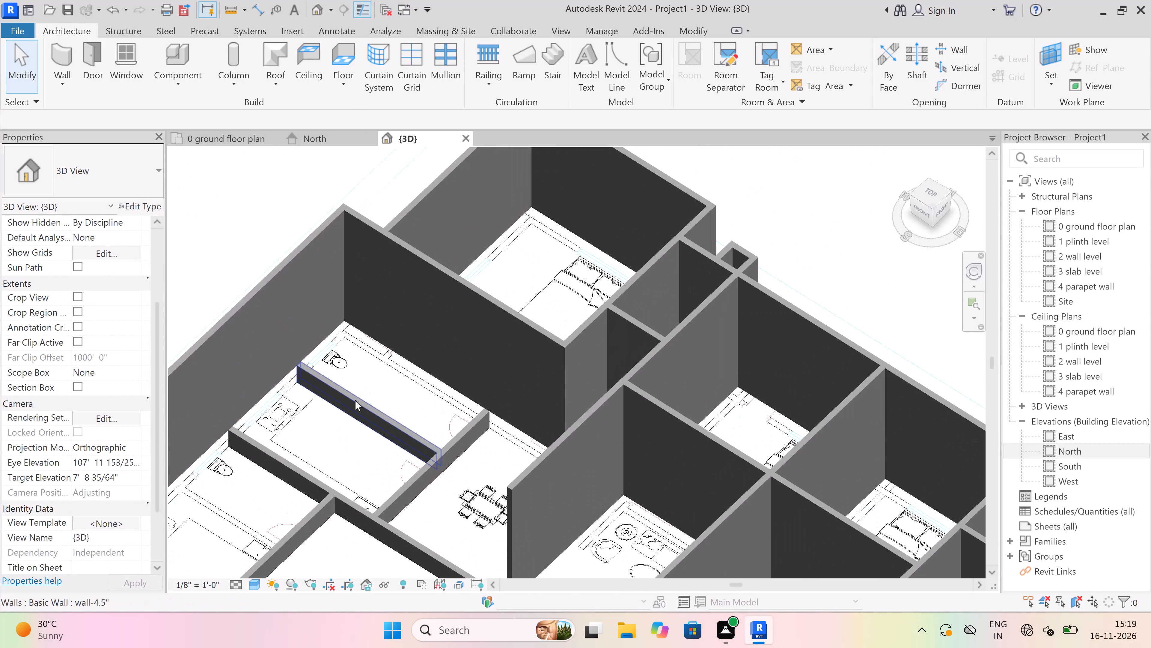
scroll(355, 400, "up", 3)
Set the northwest flat's toilet-kitchen partition to base constraint 1 plinth level and top constraint Up to level: 2 wall level.
left_click(355, 400)
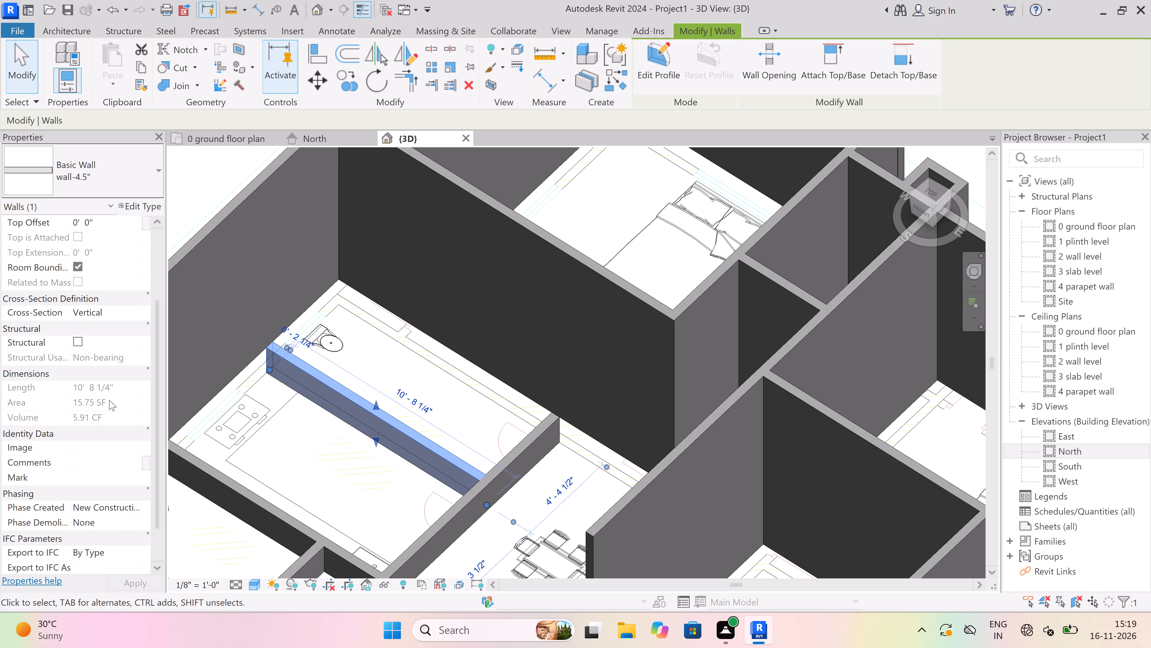
key("Escape")
key("Escape")
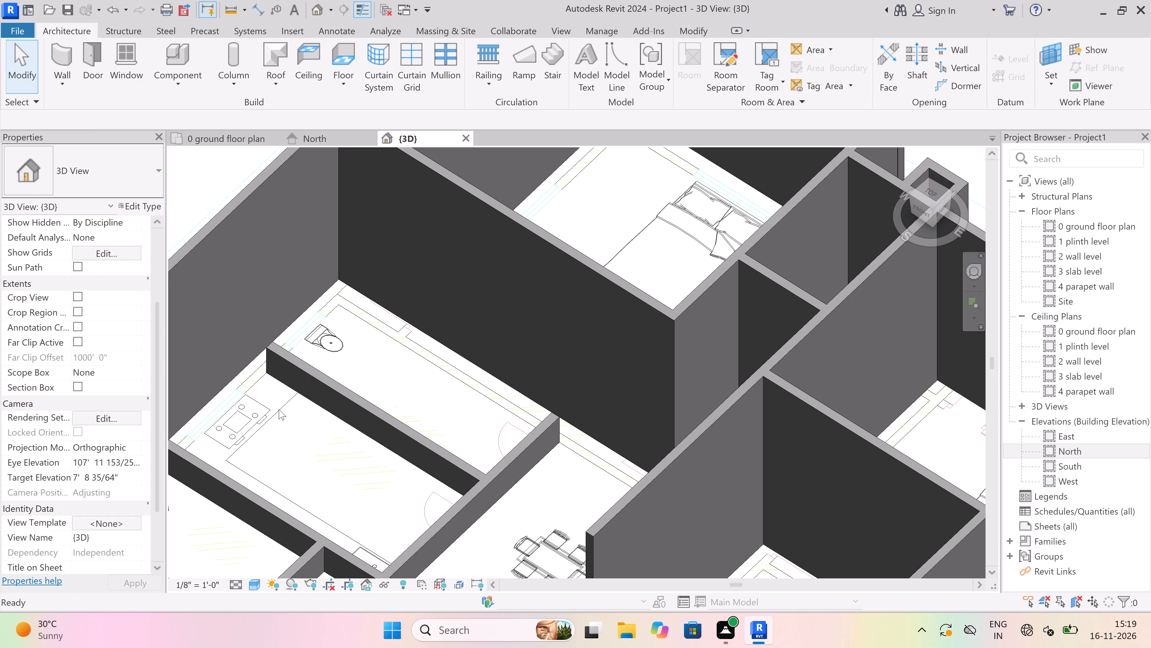
left_click(311, 371)
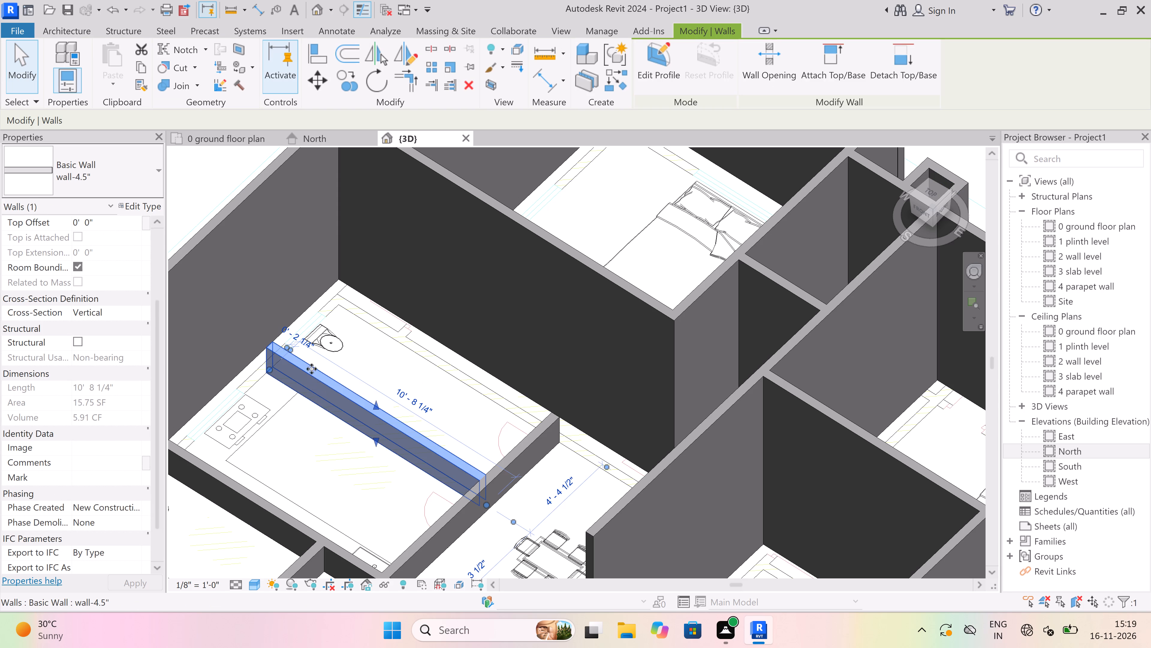
left_click(46, 202)
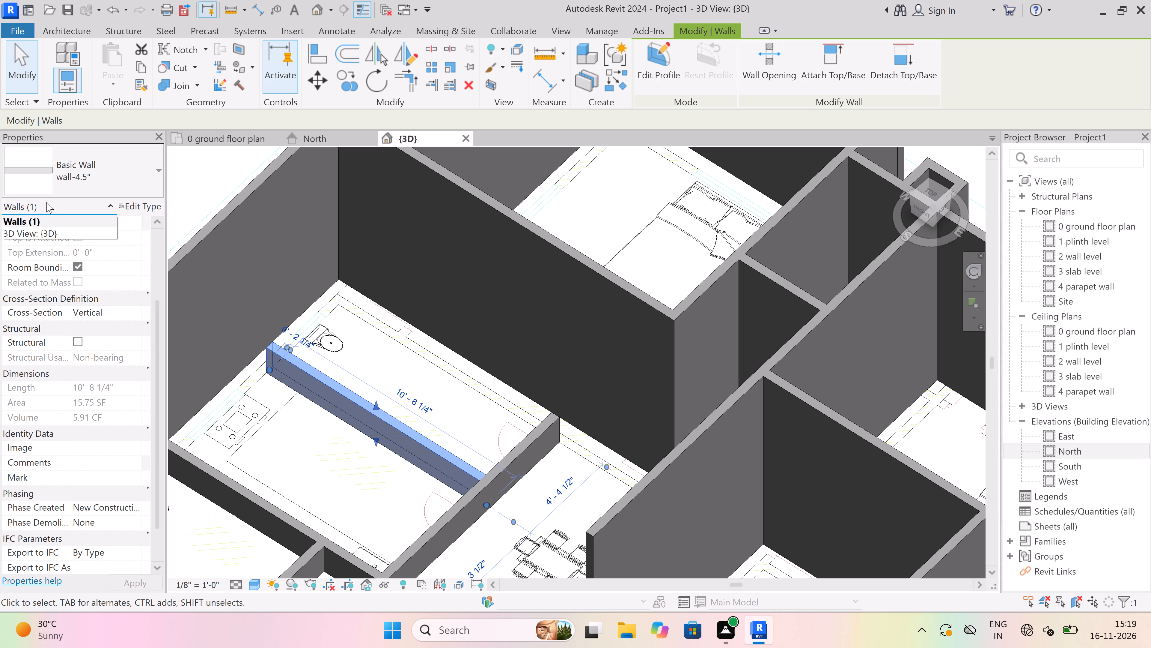
left_click(49, 207)
left_click(50, 208)
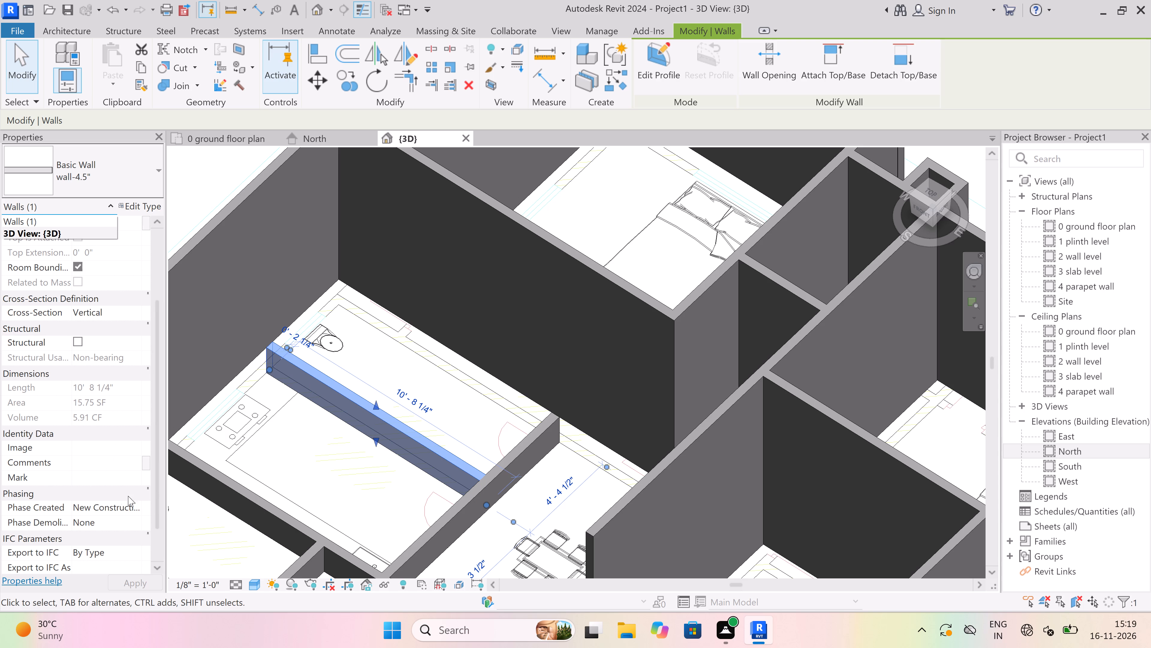
left_click(189, 517)
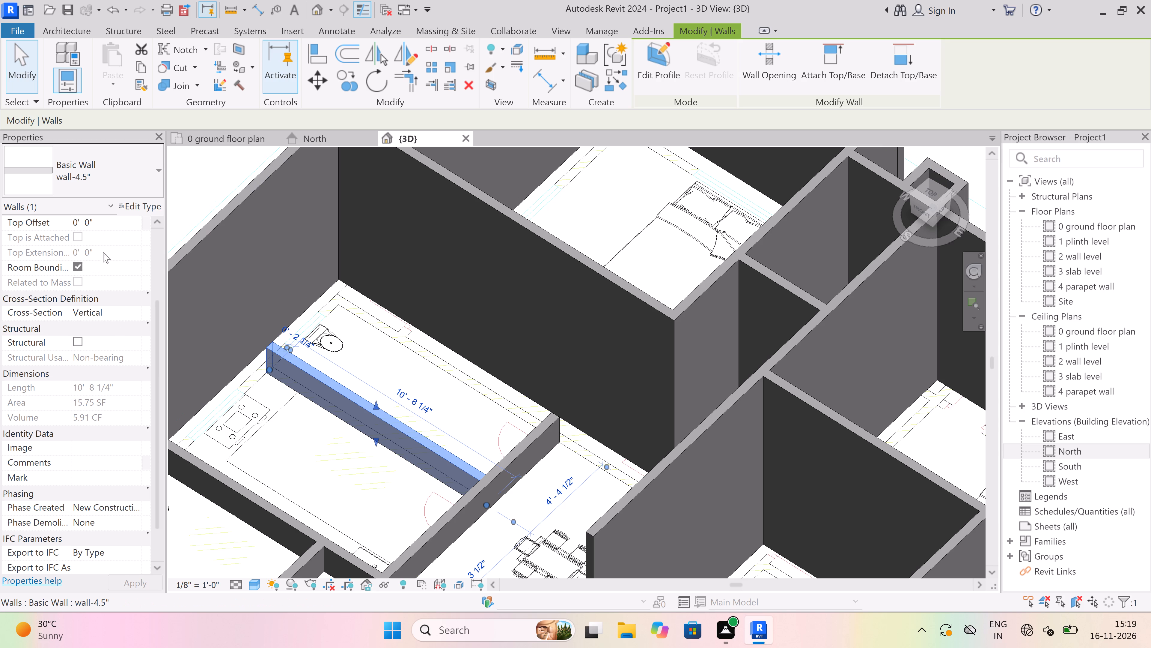
scroll(50, 227, "up", 6)
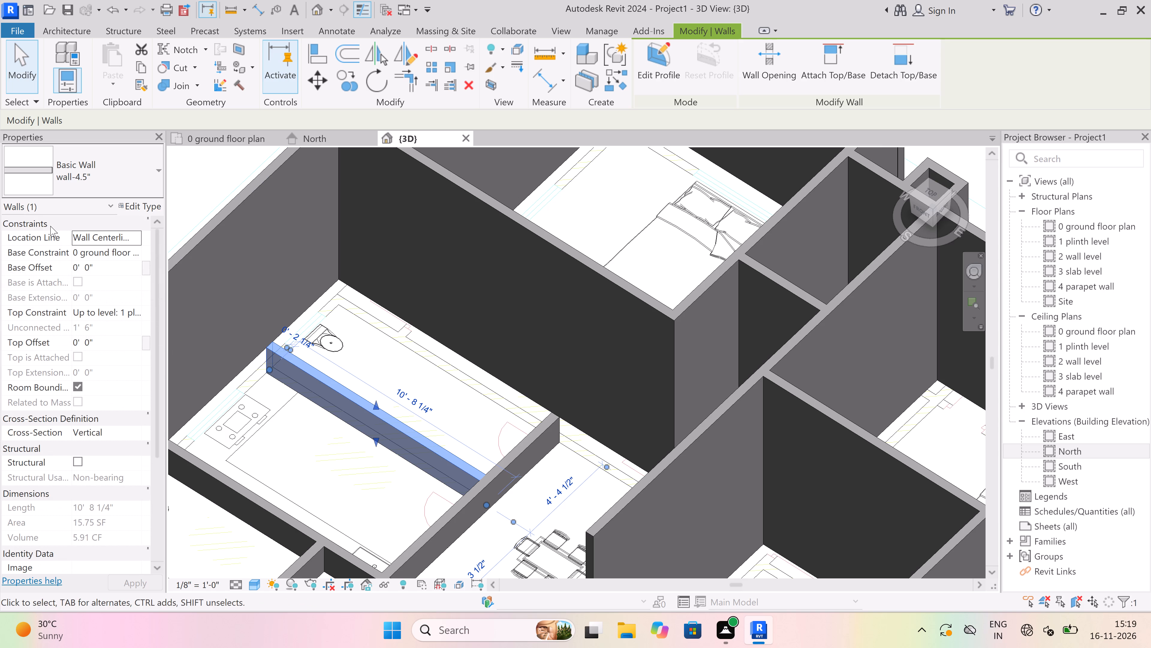
scroll(50, 226, "up", 6)
left_click(141, 250)
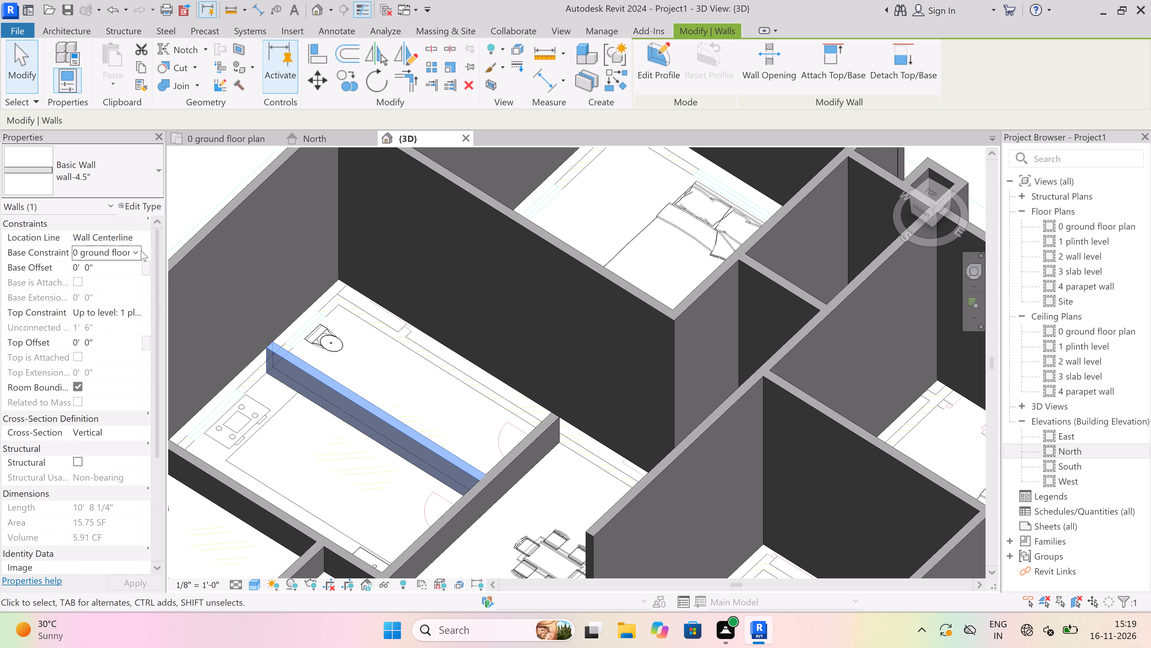
left_click(132, 278)
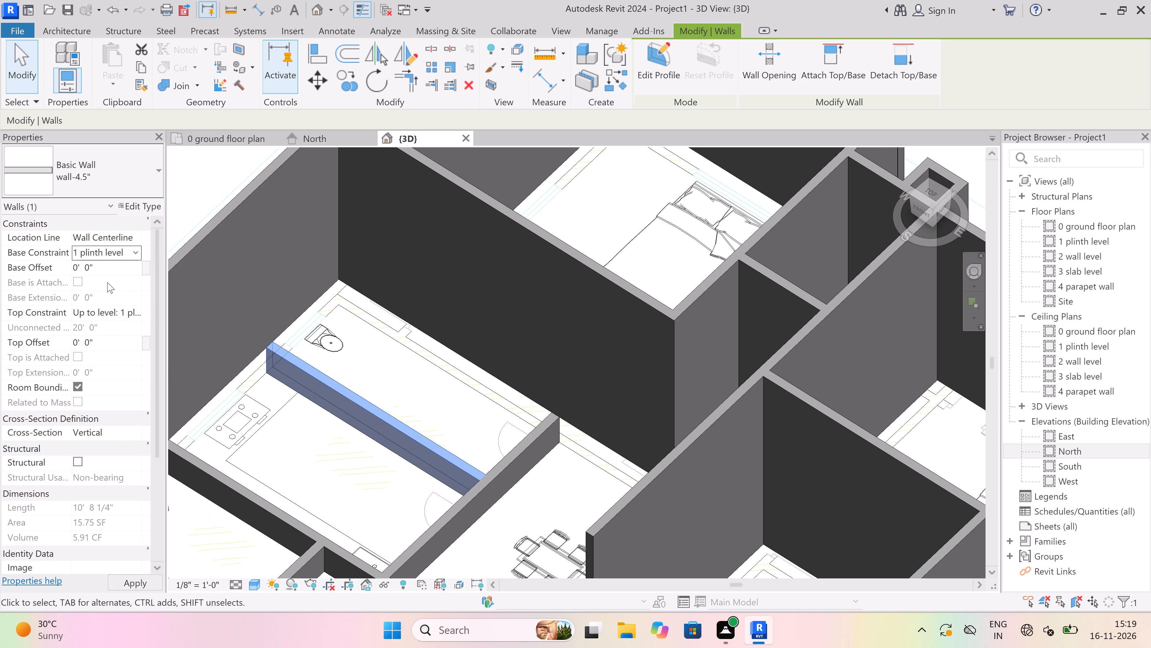
left_click(135, 313)
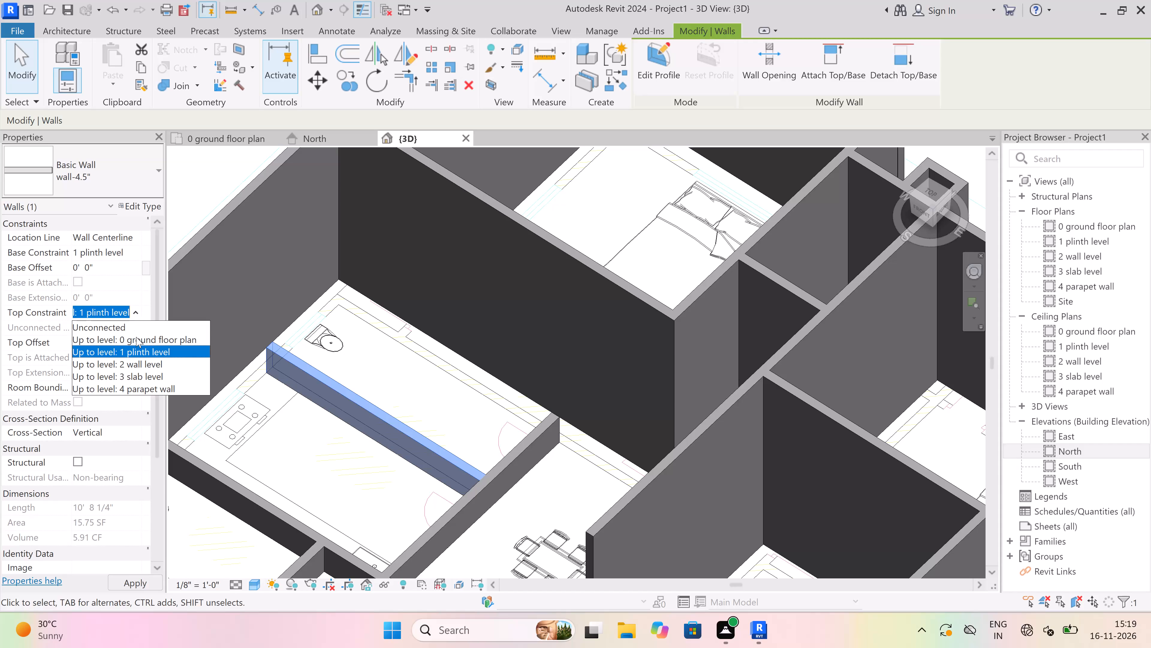
left_click(132, 364)
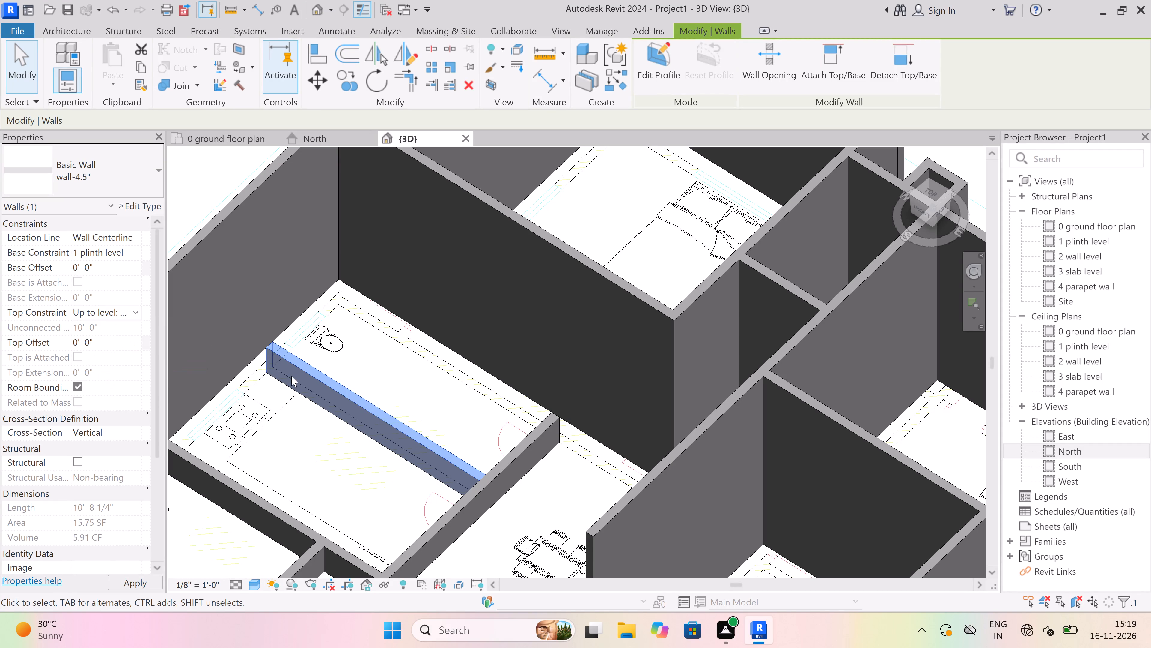
key("Escape")
Set the wall between the northwest flat's kitchen and dining area to base constraint 1 plinth level and top constraint 2 wall level.
scroll(393, 348, "down", 4)
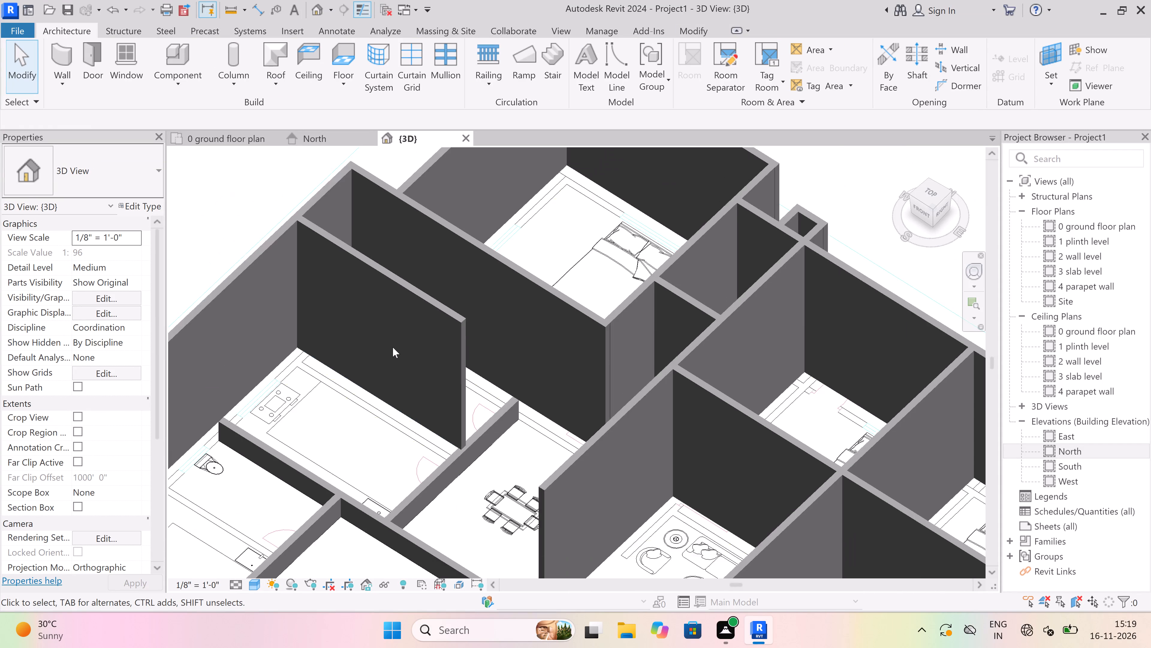
scroll(393, 347, "down", 4)
scroll(404, 383, "up", 9)
left_click(421, 413)
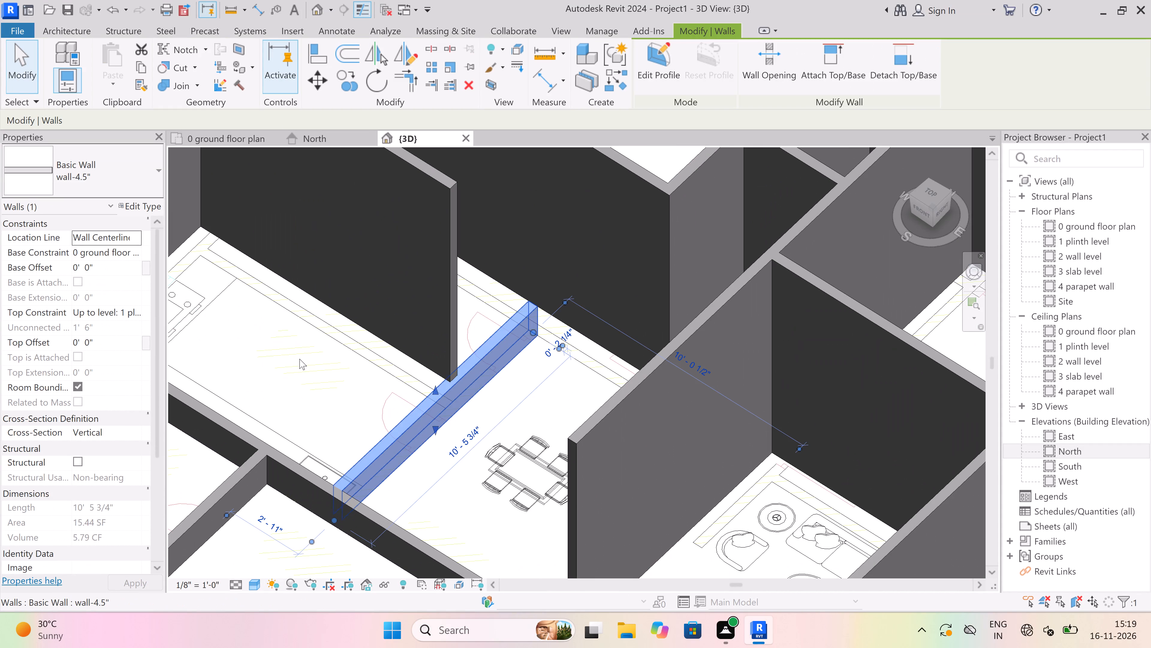
left_click(135, 251)
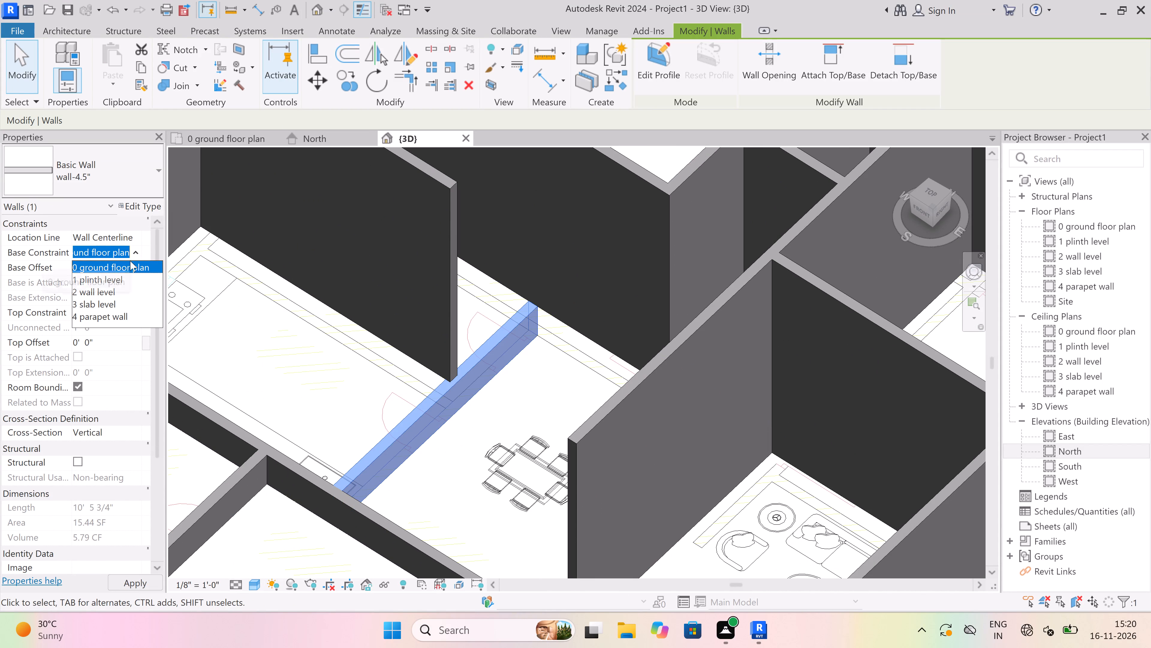
left_click(113, 278)
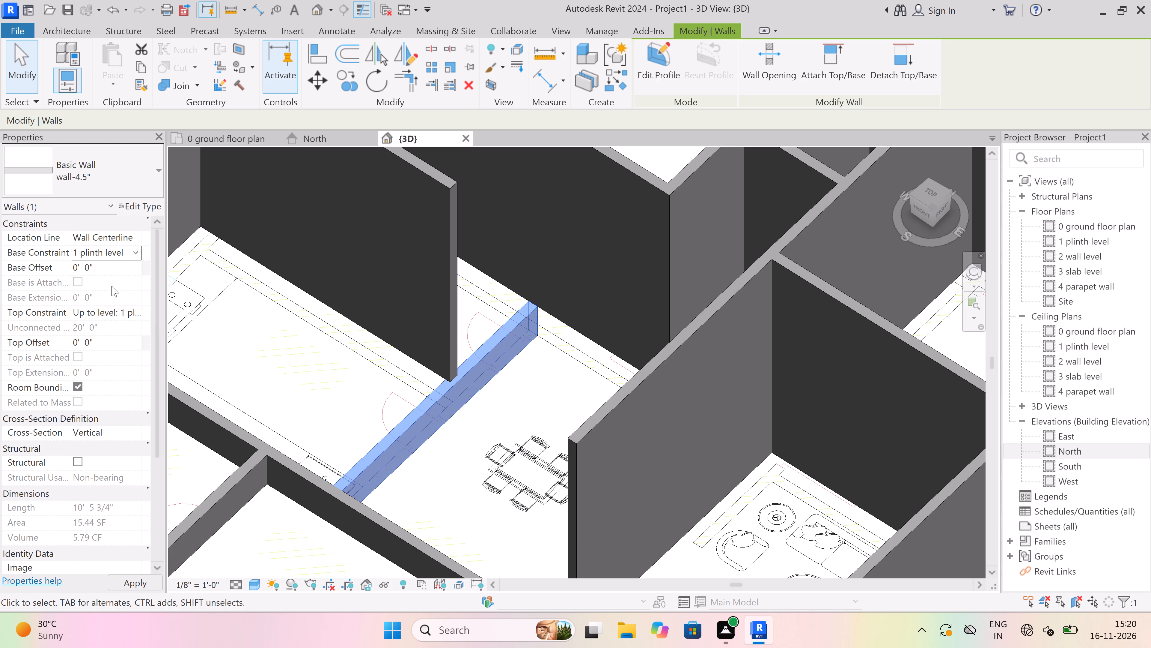
left_click(135, 314)
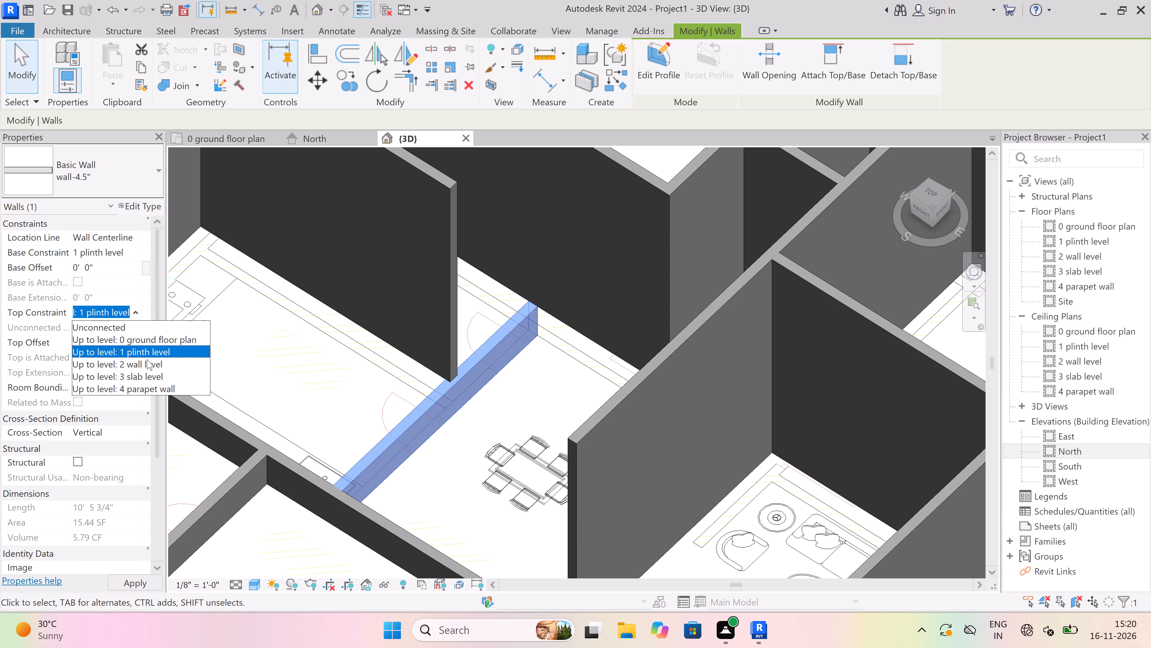
left_click(147, 360)
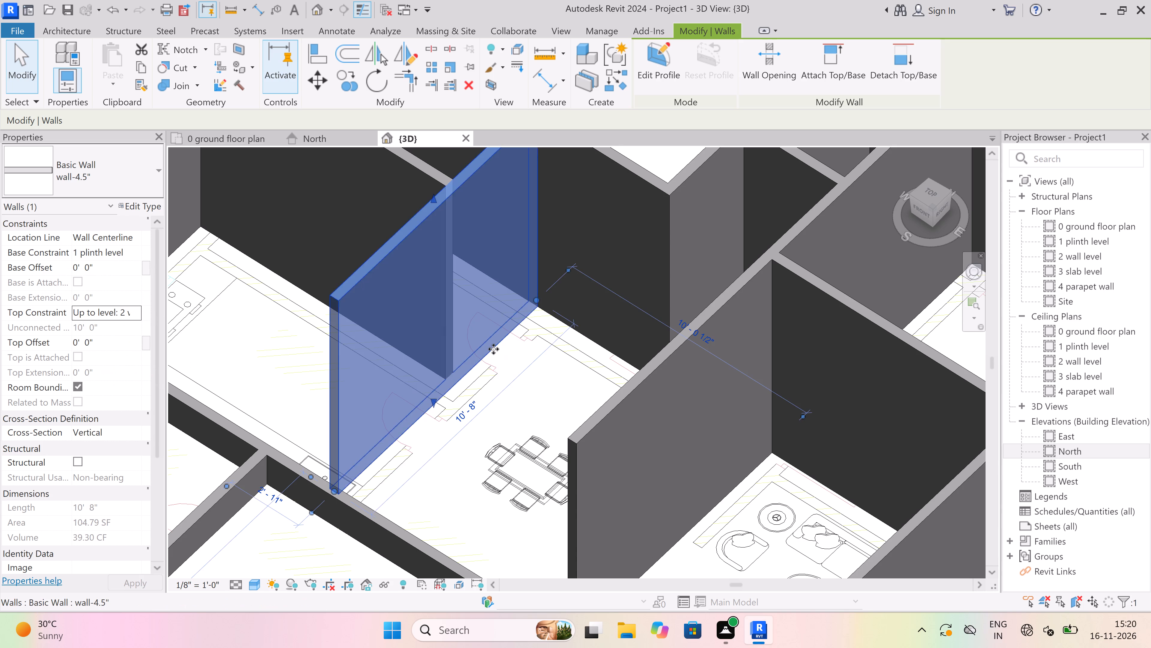
scroll(493, 349, "down", 9)
key("Escape")
scroll(408, 345, "up", 4)
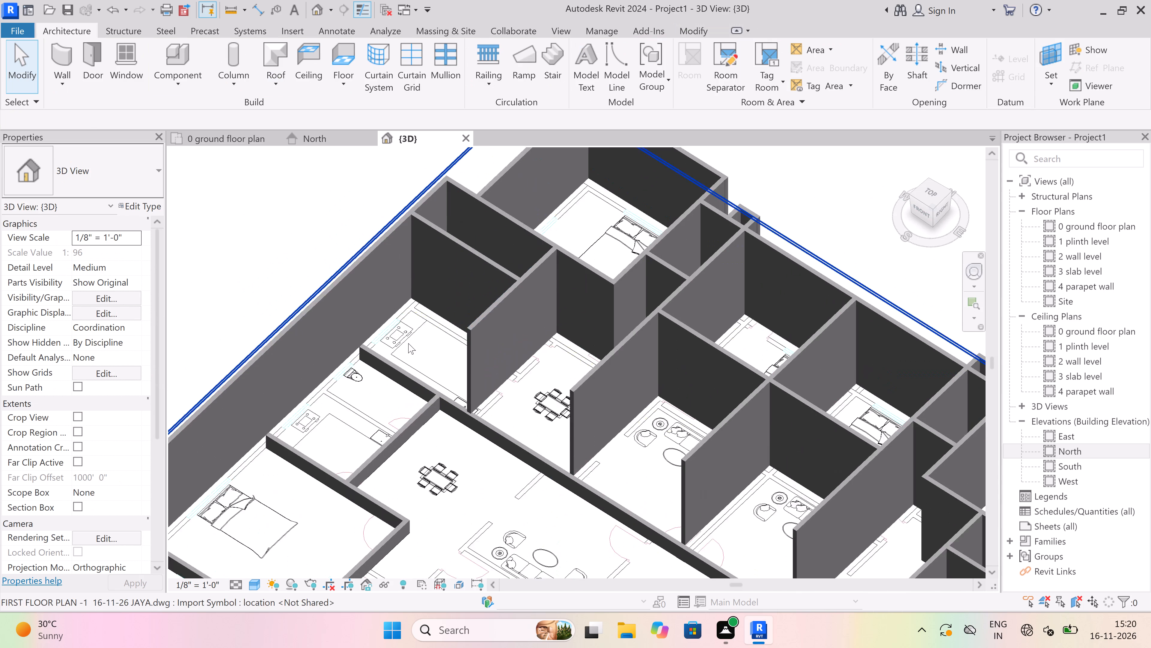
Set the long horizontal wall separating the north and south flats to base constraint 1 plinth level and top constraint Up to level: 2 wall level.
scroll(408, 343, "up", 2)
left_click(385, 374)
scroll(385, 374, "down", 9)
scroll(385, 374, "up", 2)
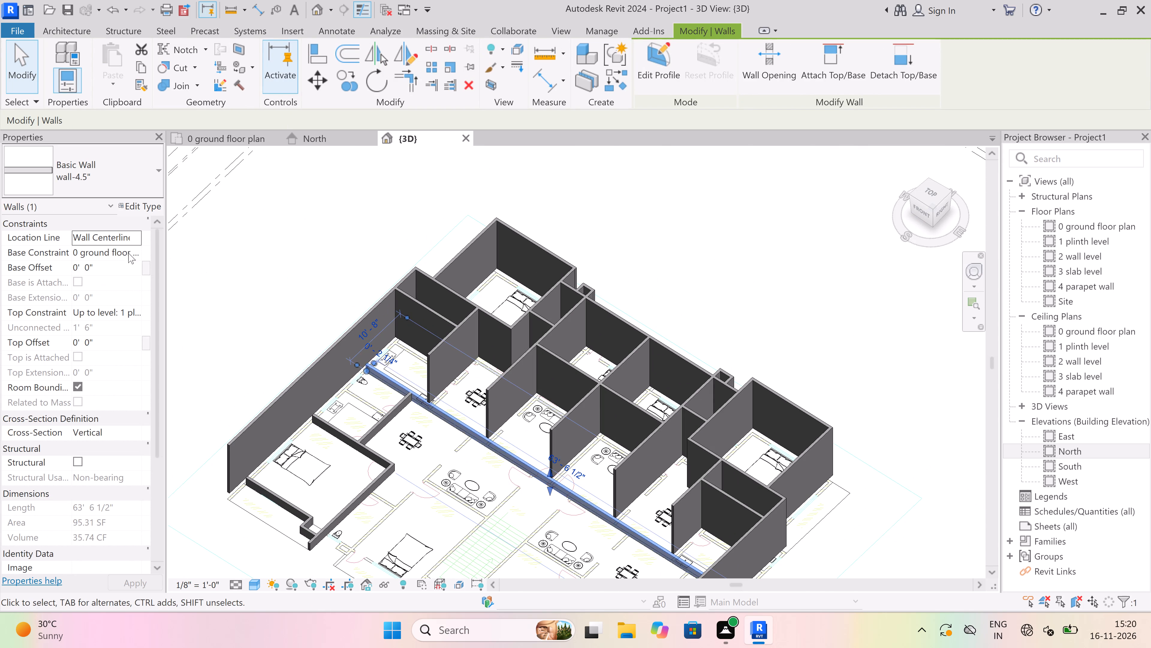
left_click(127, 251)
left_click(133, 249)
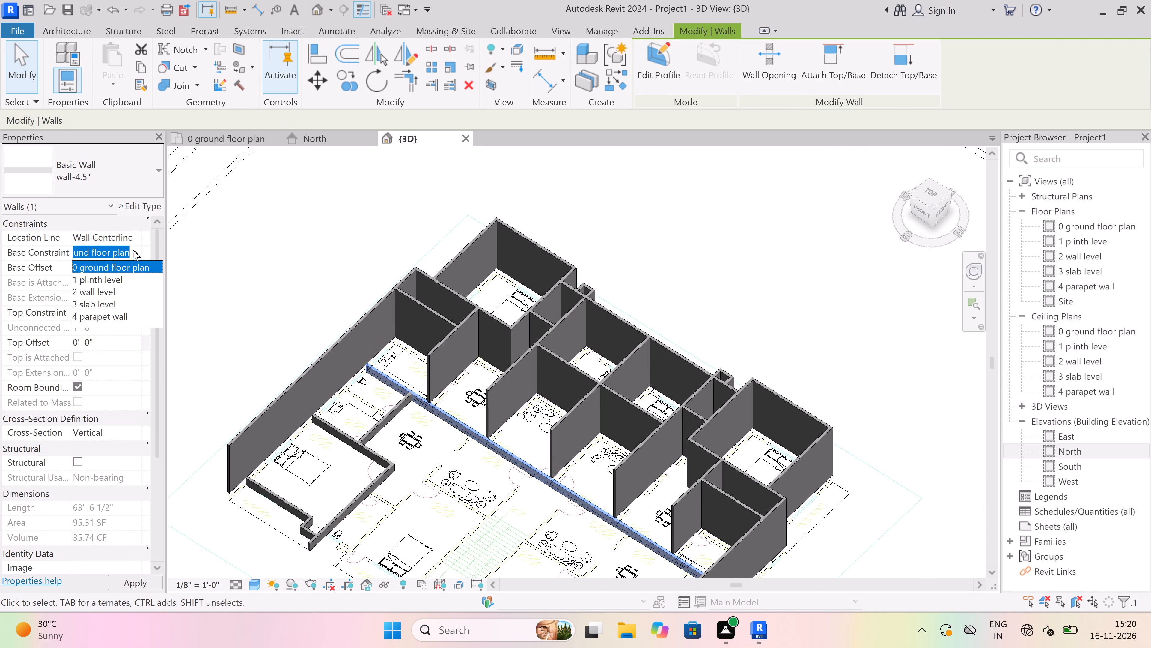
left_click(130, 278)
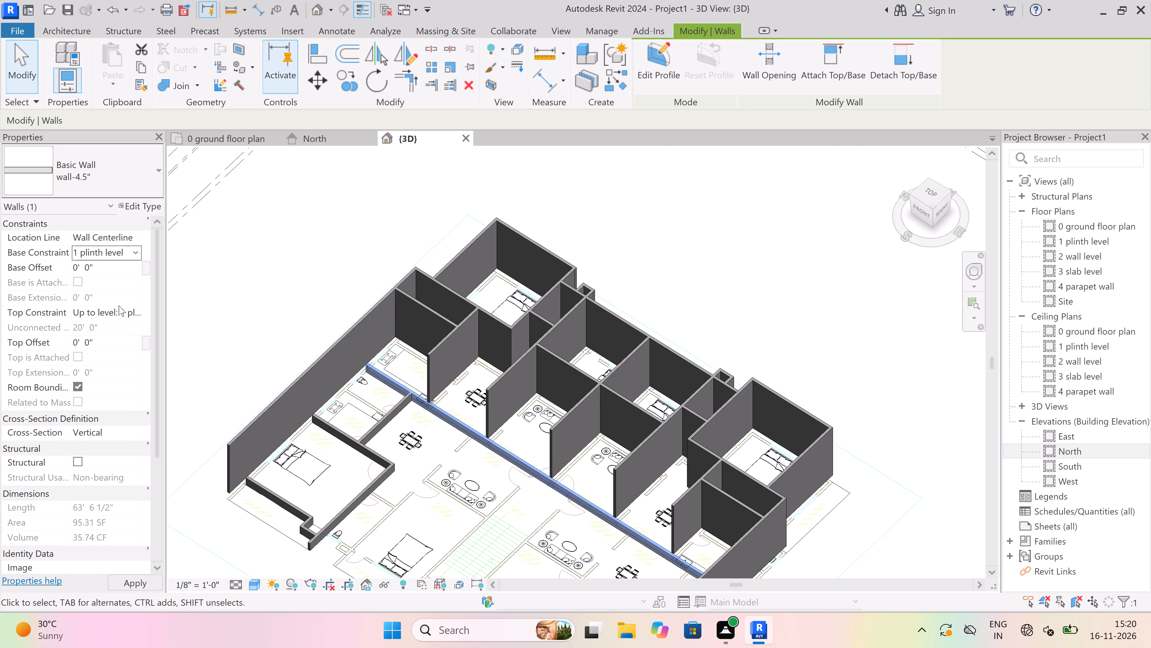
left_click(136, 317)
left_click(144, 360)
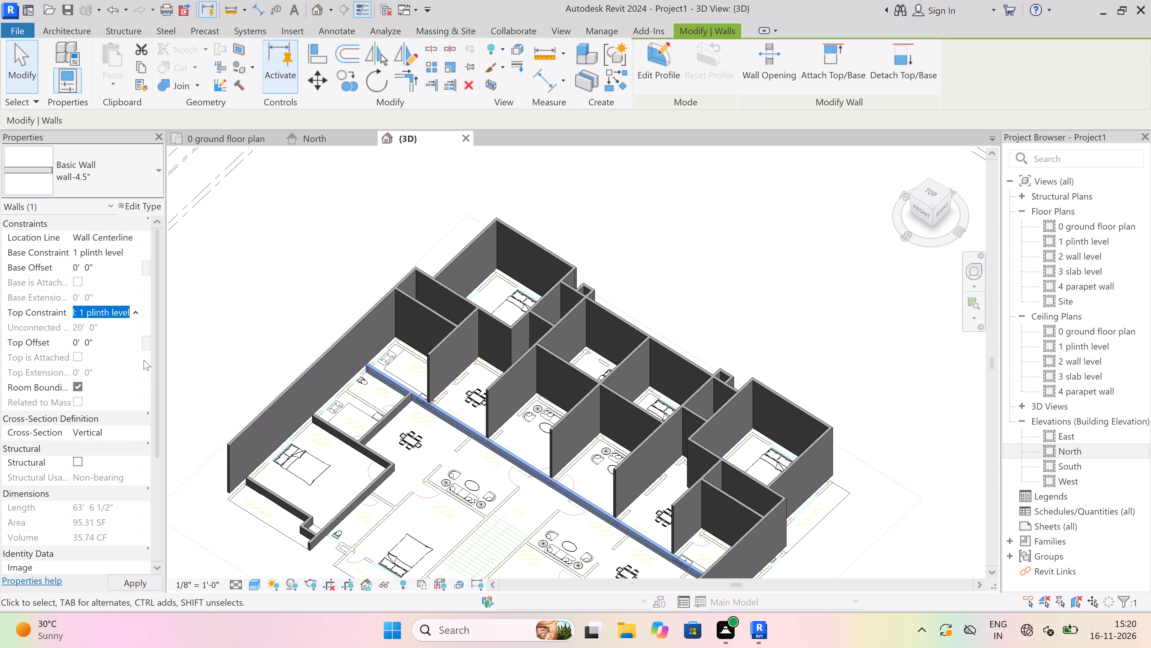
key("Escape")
Examine the traced walls in the 3D view, obliquely and from above, around the dining and living rooms and the long dividing wall.
scroll(504, 385, "down", 7)
scroll(466, 405, "up", 3)
scroll(432, 398, "up", 11)
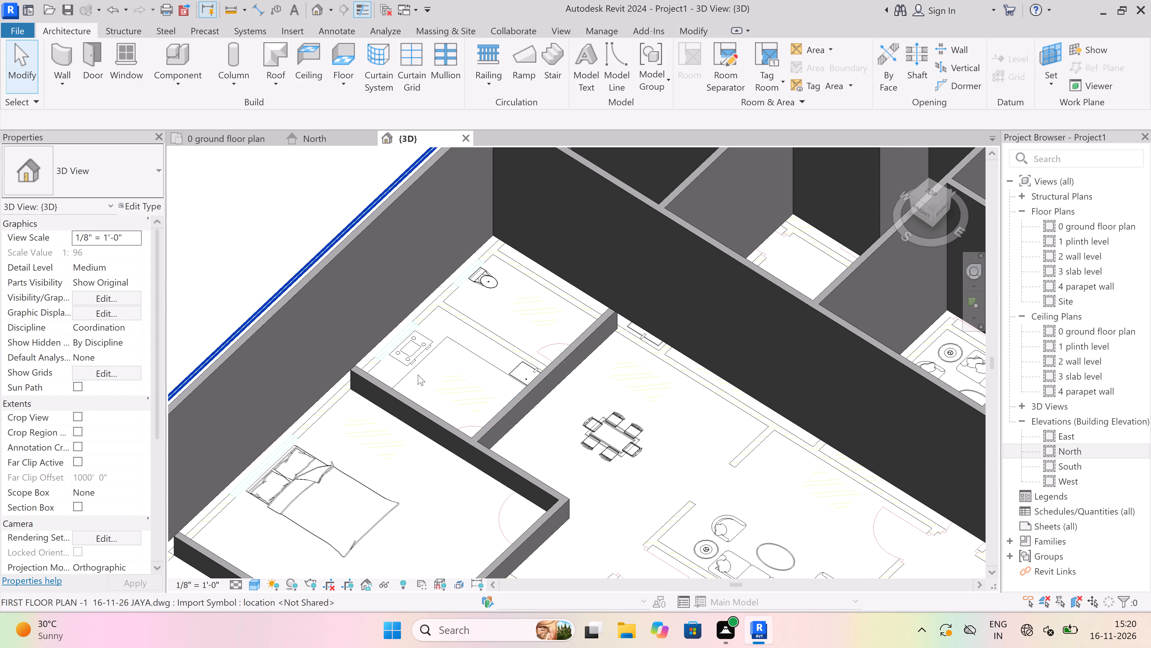
scroll(418, 374, "down", 7)
scroll(462, 378, "up", 3)
scroll(463, 378, "down", 2)
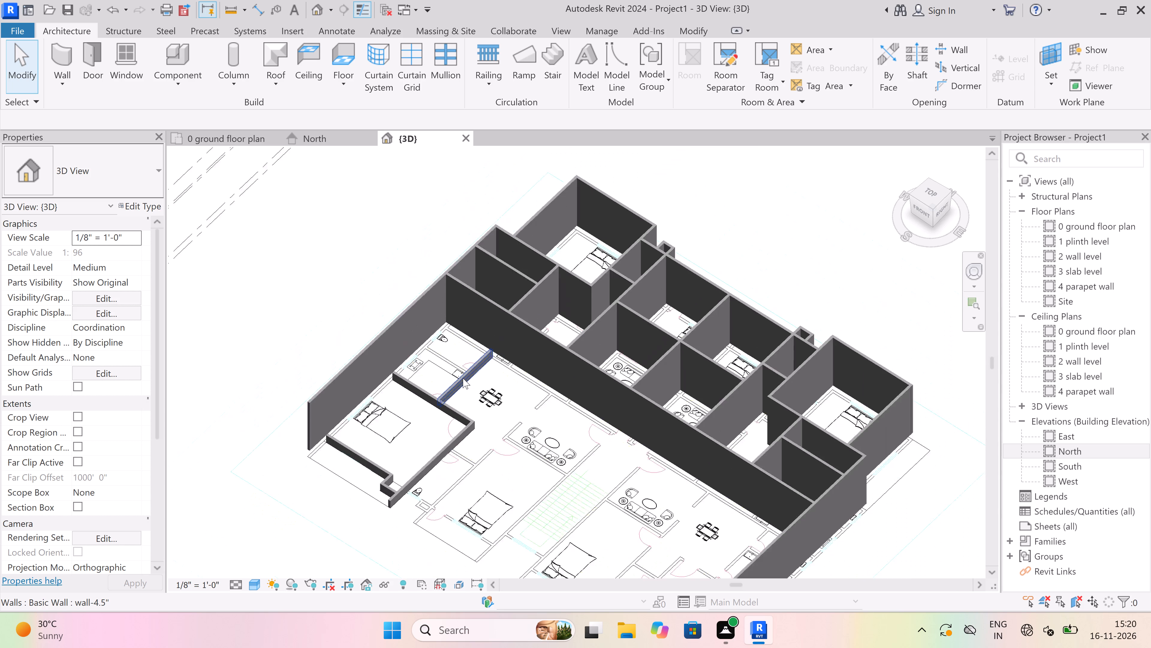
scroll(463, 378, "down", 6)
middle_click_drag(508, 342, 507, 378)
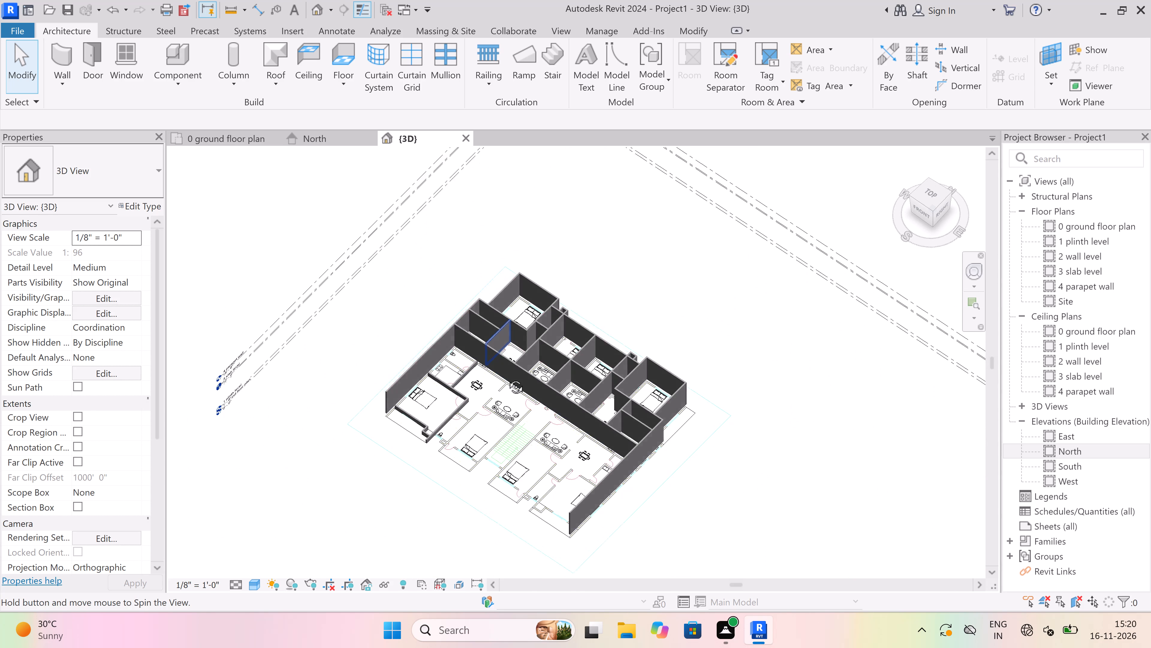
middle_click_drag(507, 378, 617, 432)
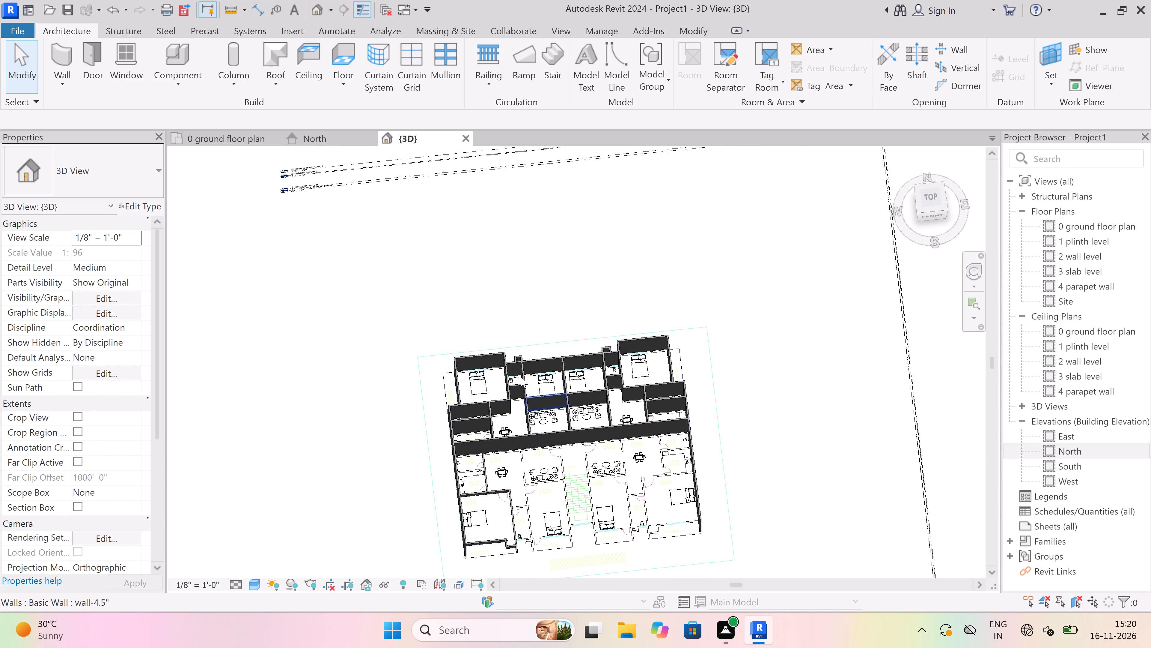
scroll(521, 377, "down", 1)
middle_click_drag(521, 377, 490, 473, "shift")
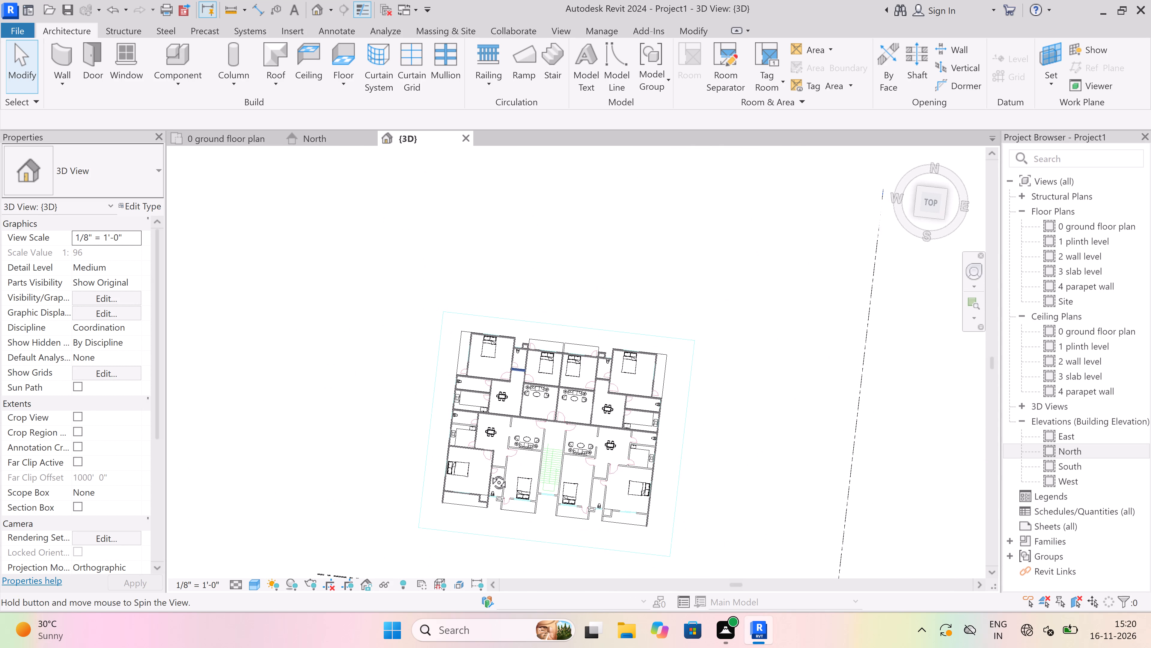
middle_click_drag(490, 473, 495, 456, "shift")
scroll(514, 411, "up", 13)
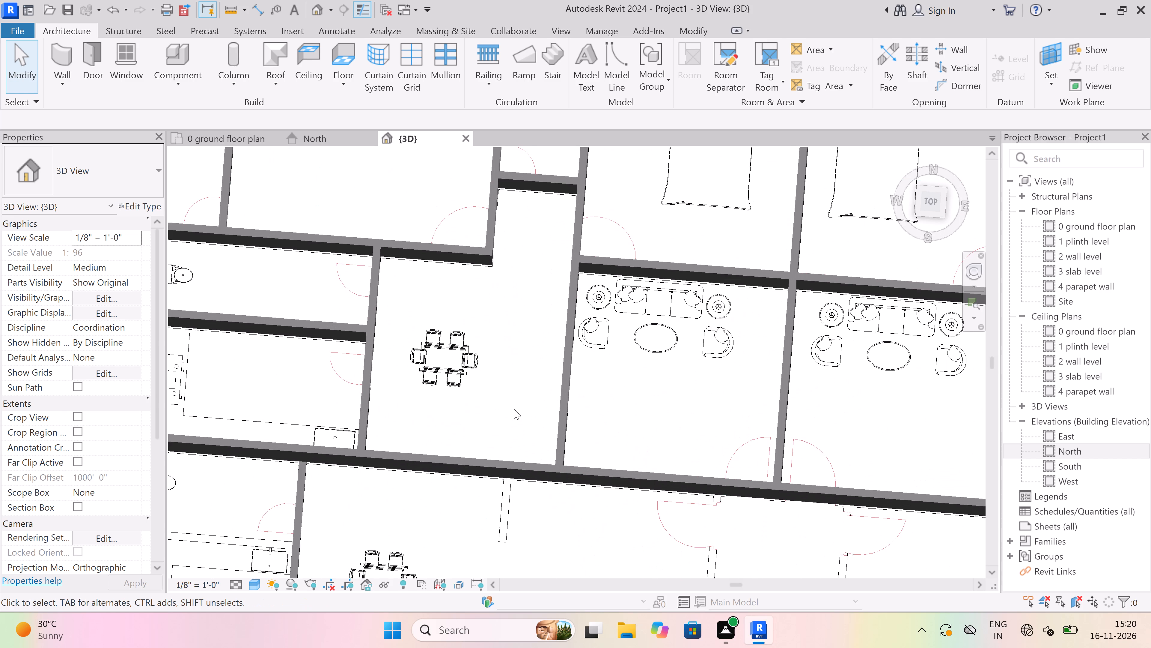
scroll(355, 468, "up", 2)
scroll(370, 440, "up", 5)
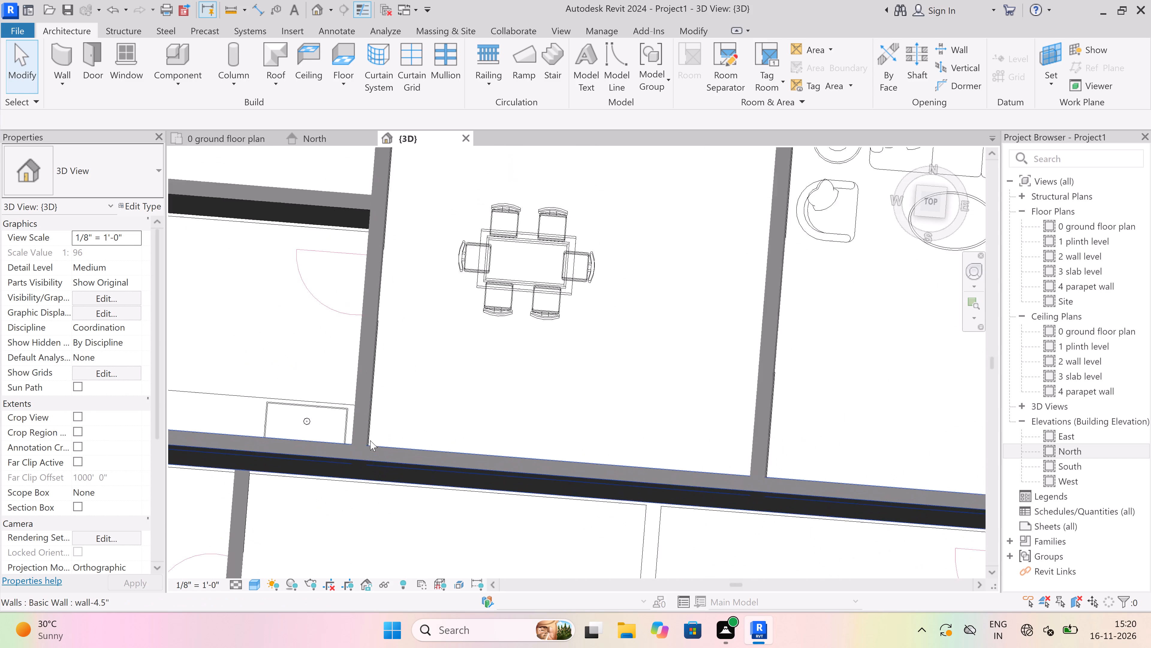
scroll(396, 420, "down", 18)
scroll(543, 411, "up", 3)
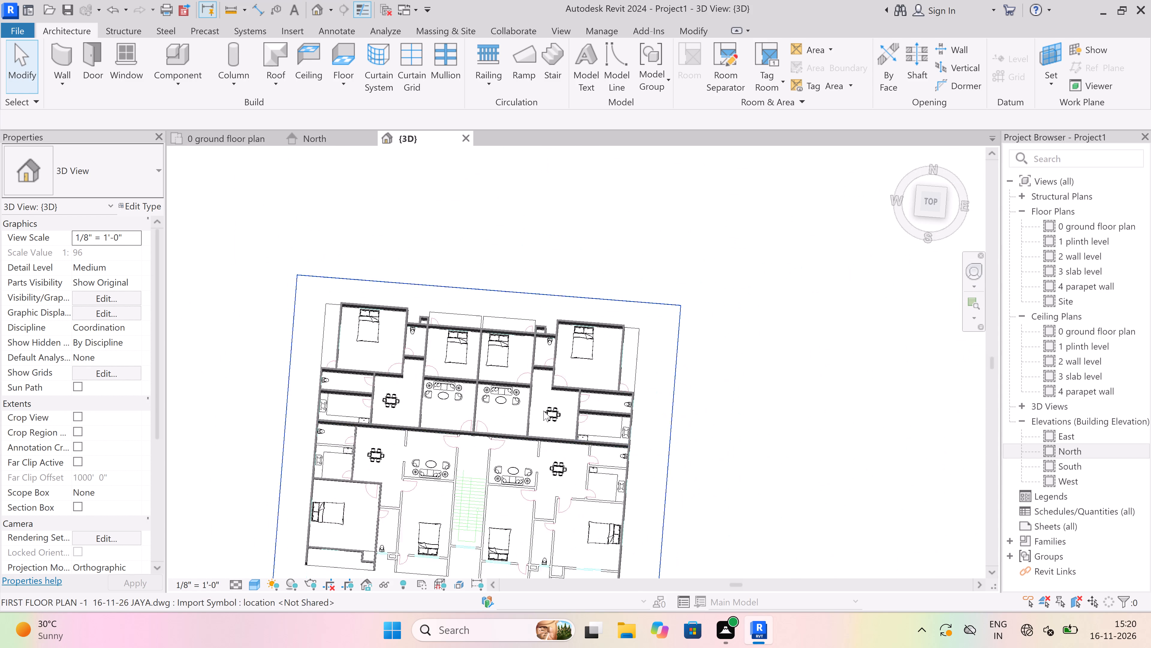
scroll(556, 407, "up", 9)
scroll(557, 404, "down", 9)
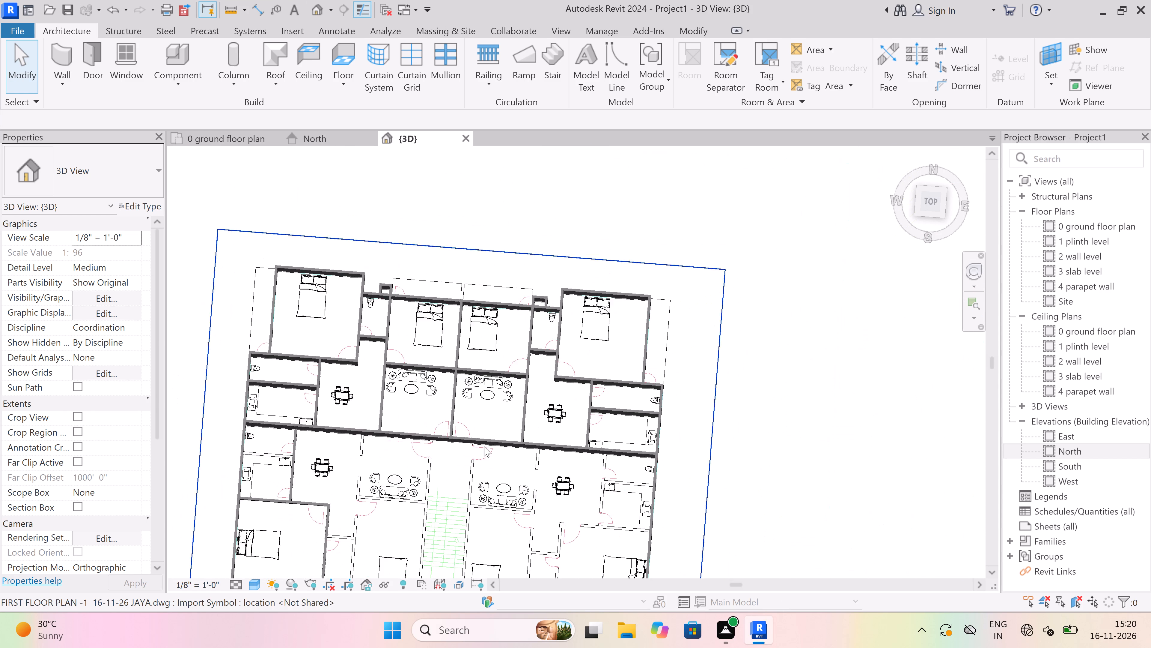
scroll(466, 454, "up", 3)
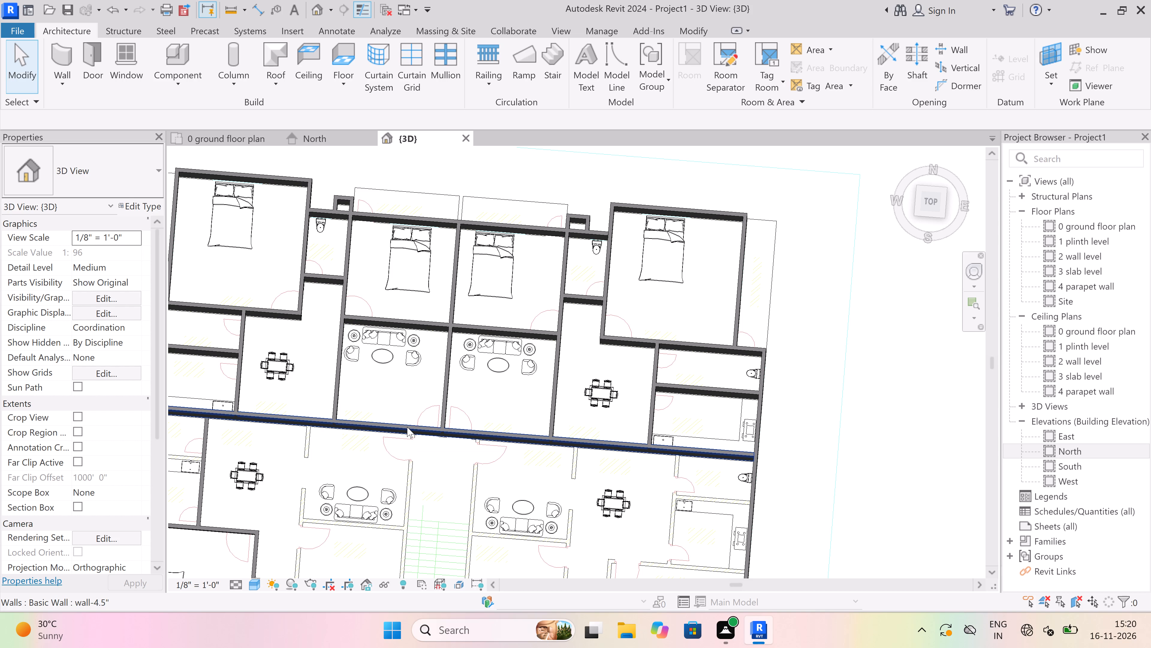
scroll(319, 428, "up", 3)
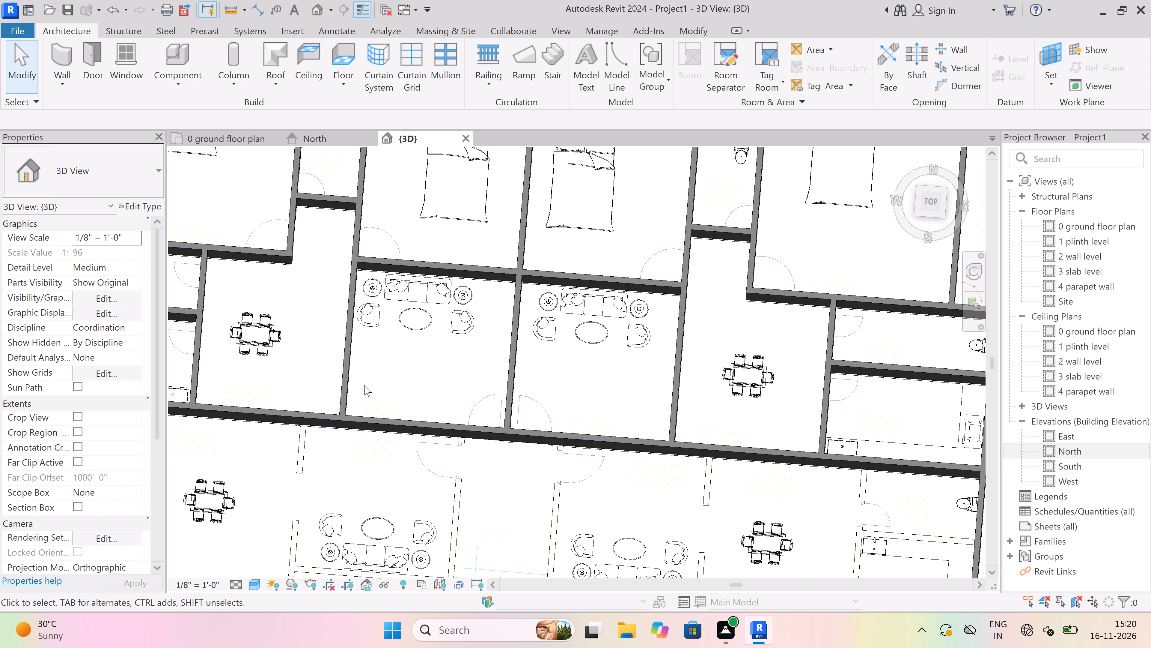
scroll(395, 364, "down", 4)
scroll(419, 395, "down", 3)
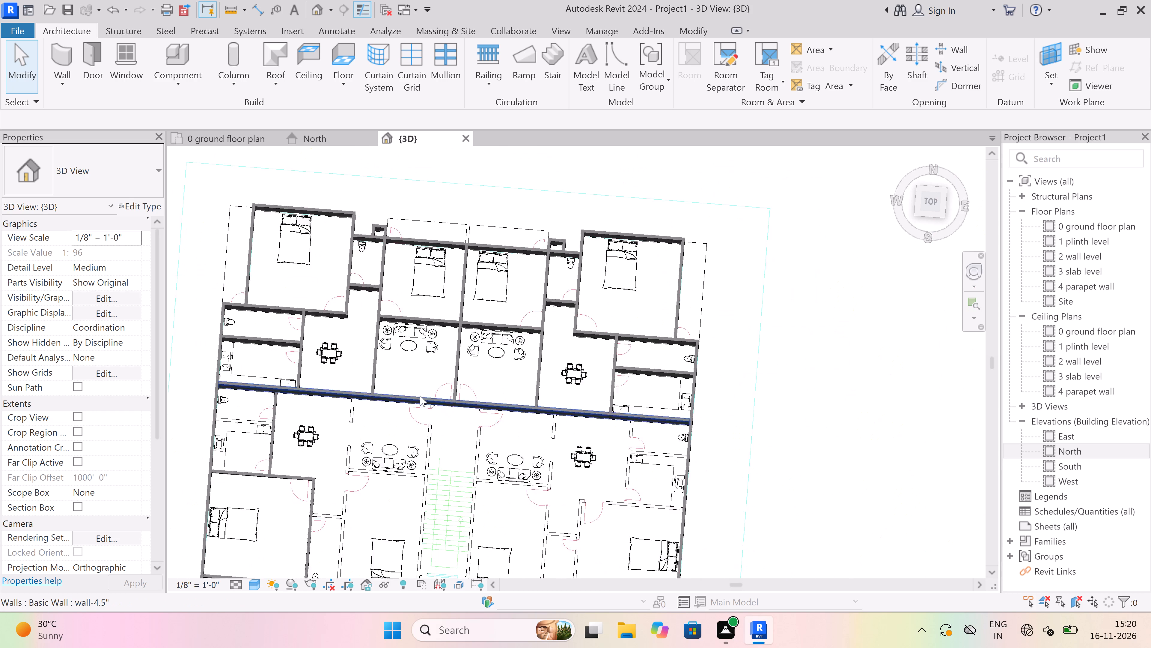
scroll(420, 396, "down", 1)
scroll(295, 386, "up", 4)
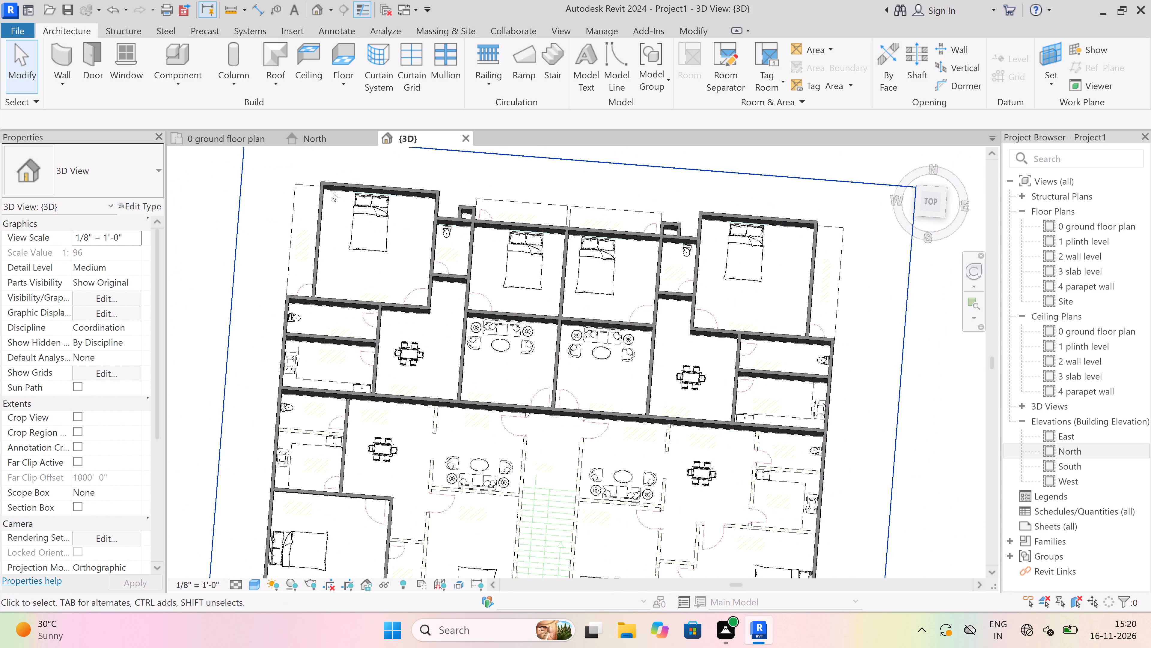
In the 0 ground floor plan view, delete the long horizontal 4.5" wall separating the north and south flats.
double_click(248, 132)
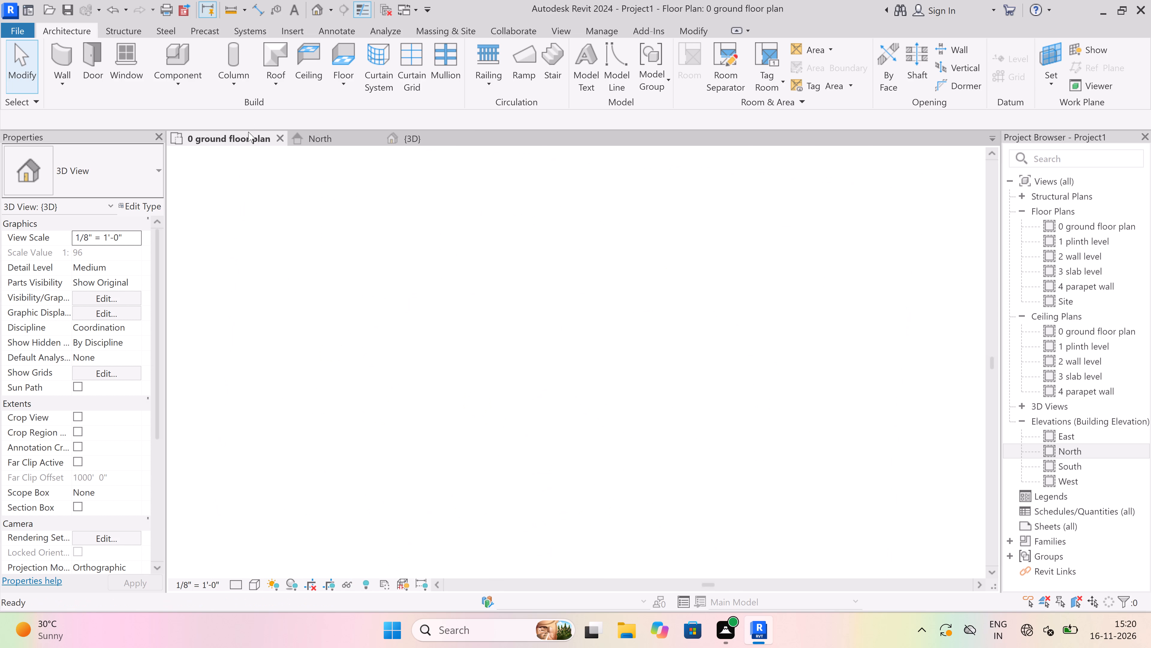
scroll(490, 336, "down", 4)
scroll(741, 218, "up", 2)
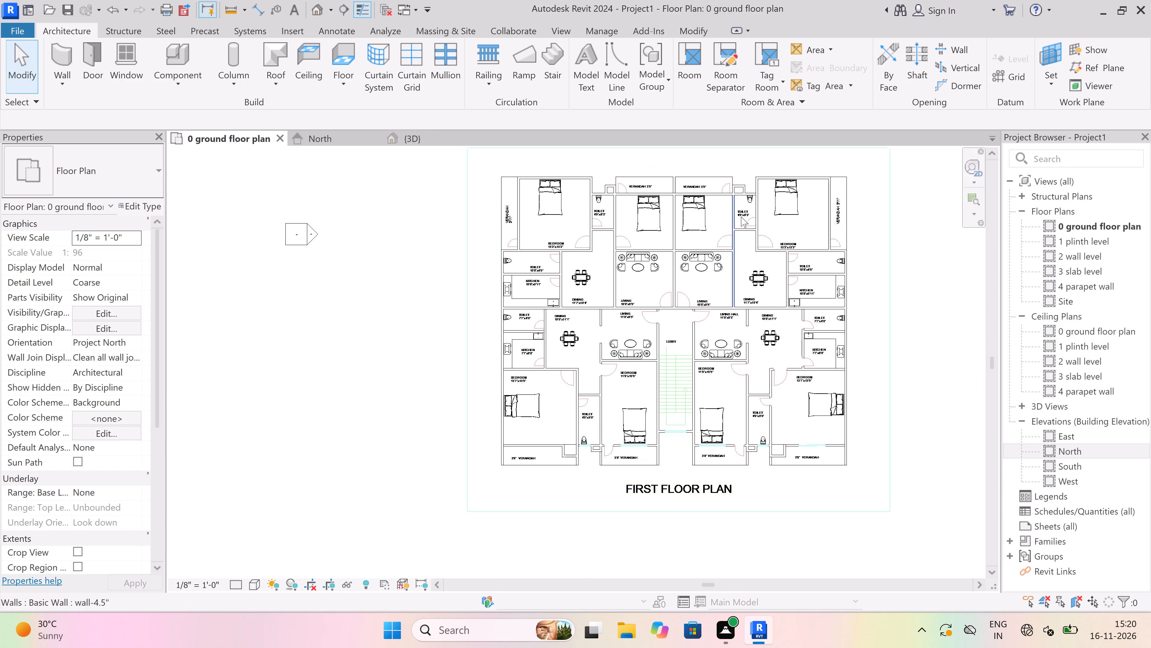
scroll(741, 217, "up", 4)
scroll(509, 441, "up", 1)
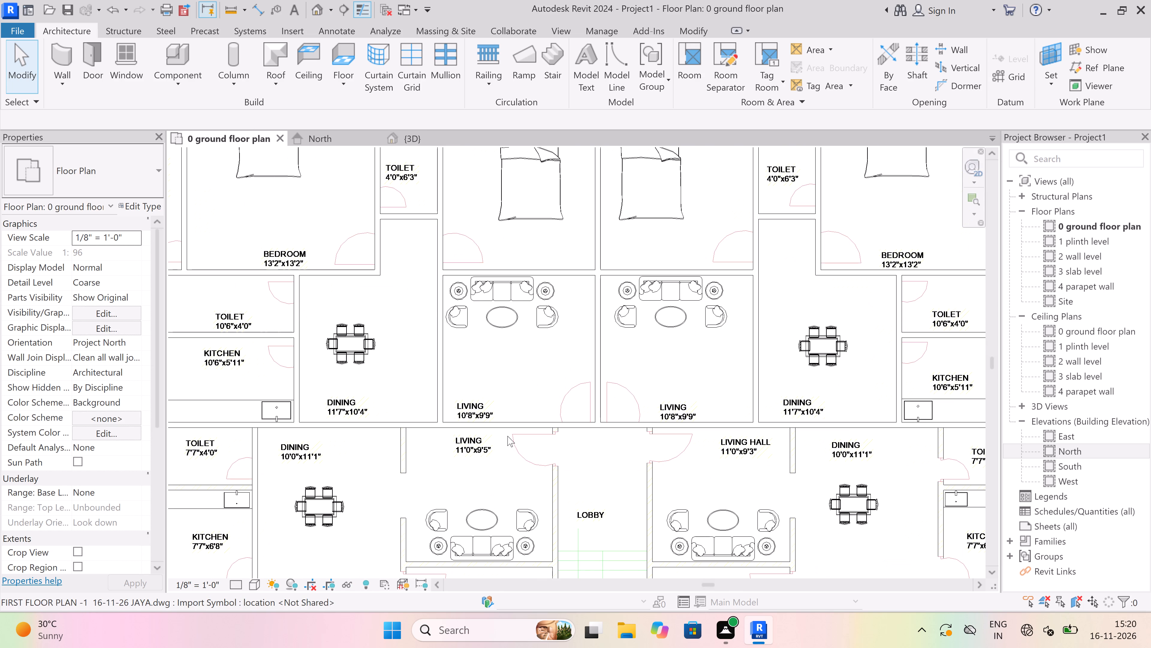
scroll(275, 409, "up", 3)
scroll(310, 428, "up", 3)
left_click(316, 430)
scroll(316, 430, "down", 5)
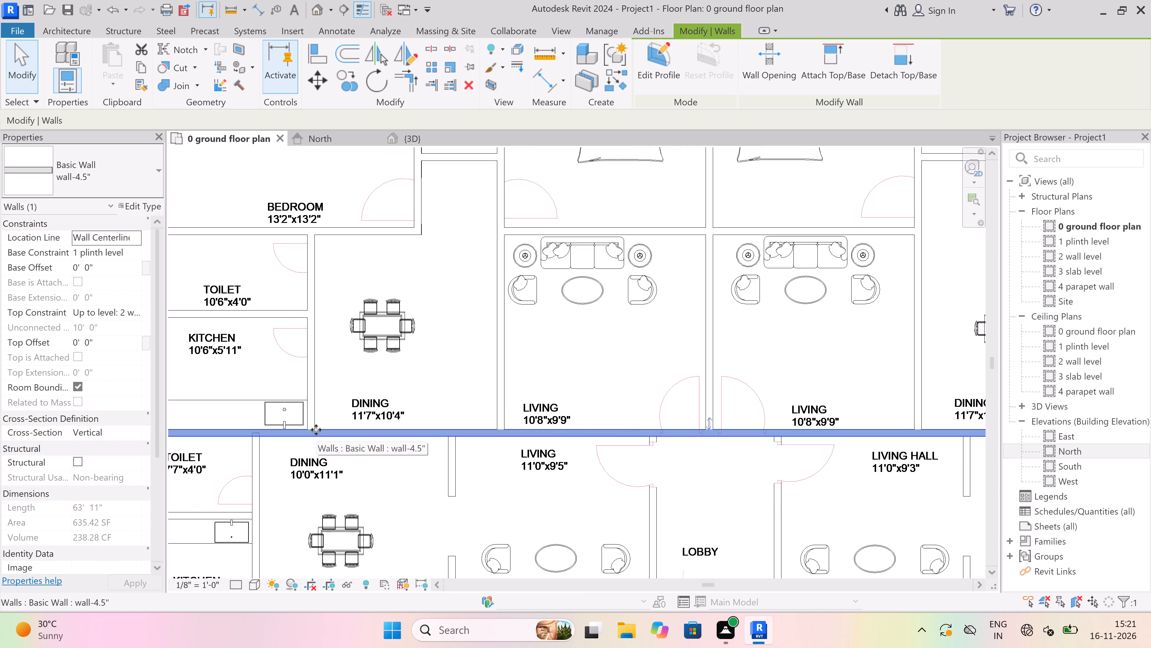
scroll(316, 430, "down", 3)
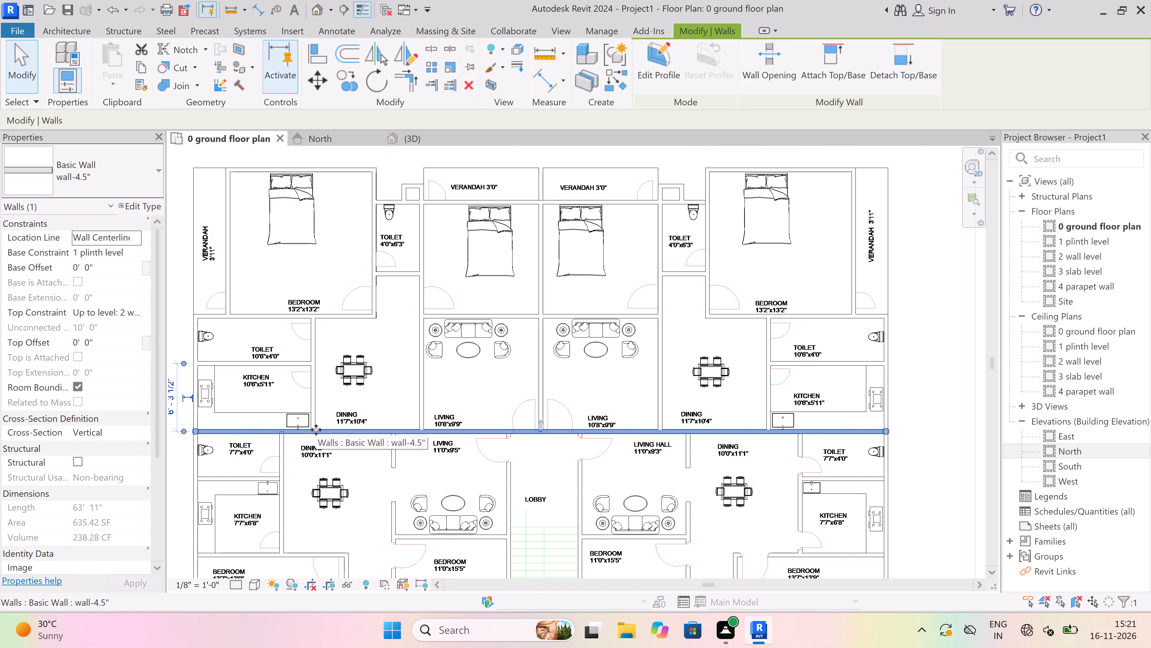
scroll(316, 430, "up", 2)
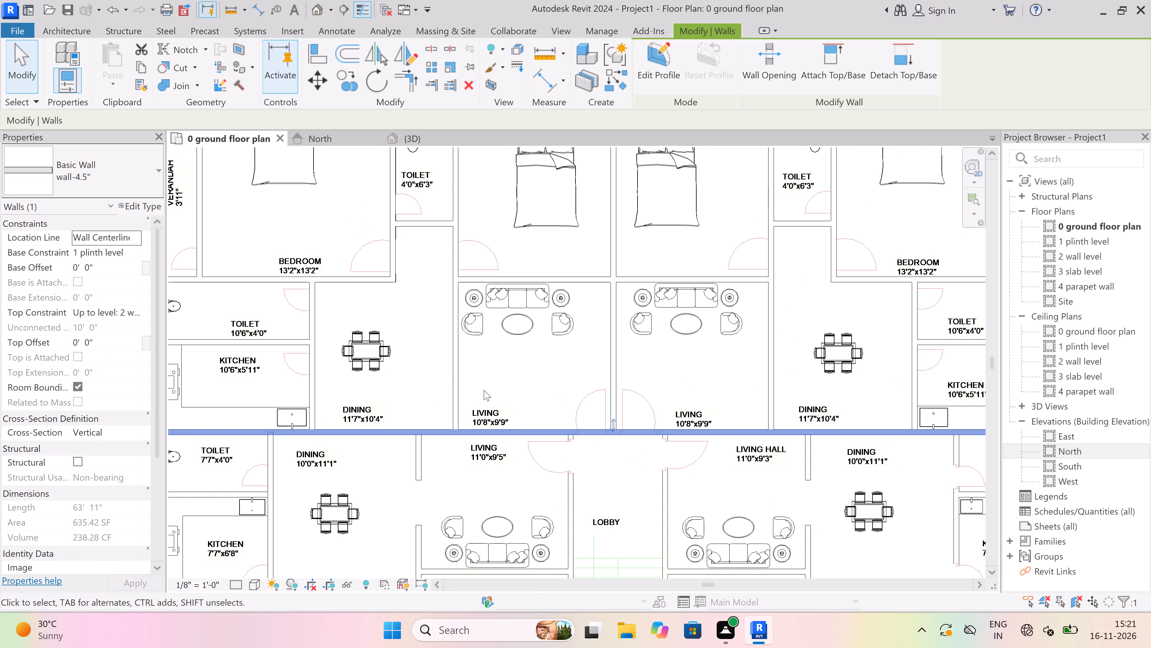
key("Delete")
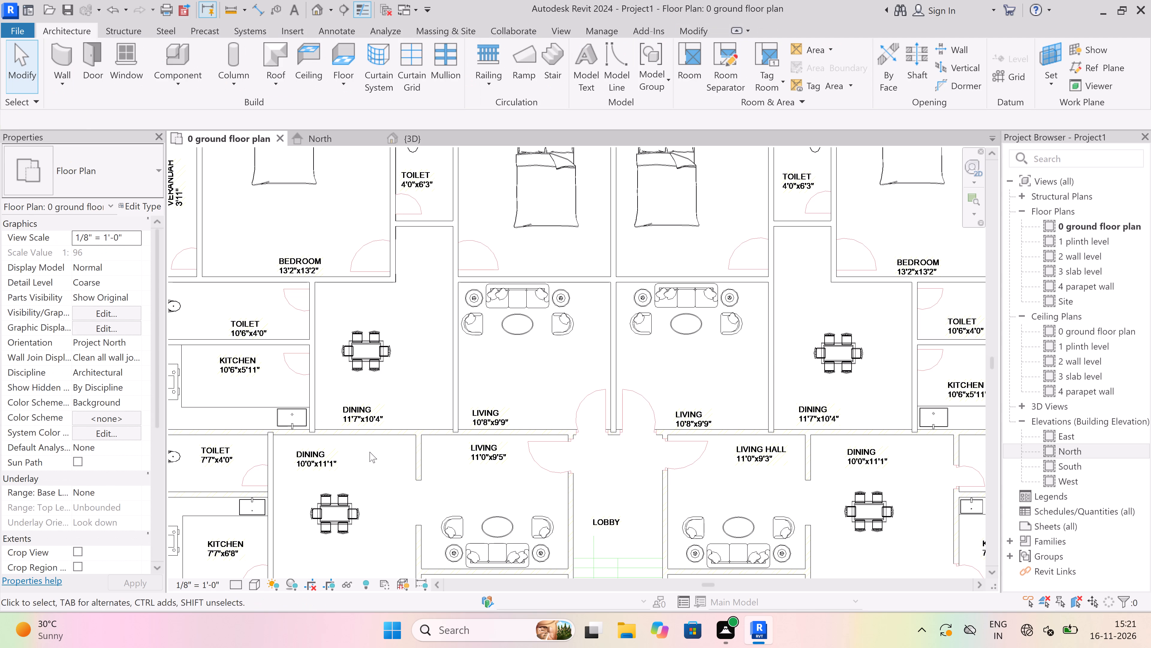
Examine the plan's wall lines and door openings along the dividing line between the north and south dining and living rooms.
scroll(369, 451, "up", 3)
scroll(355, 416, "up", 2)
scroll(355, 416, "down", 4)
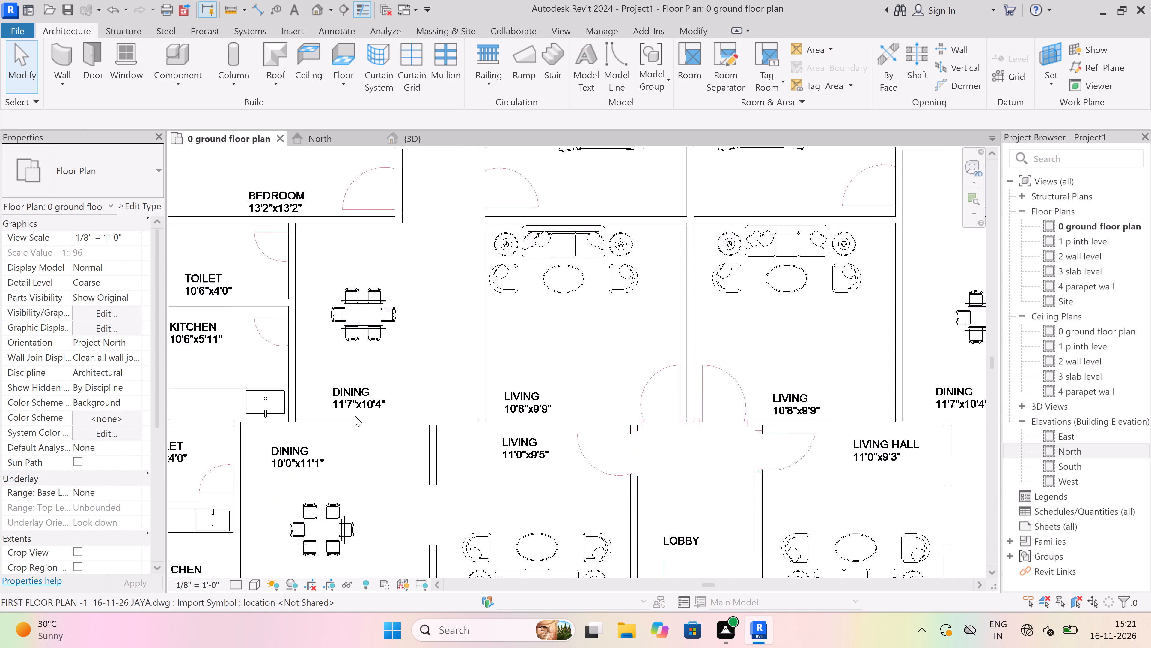
scroll(355, 416, "down", 1)
scroll(293, 418, "up", 2)
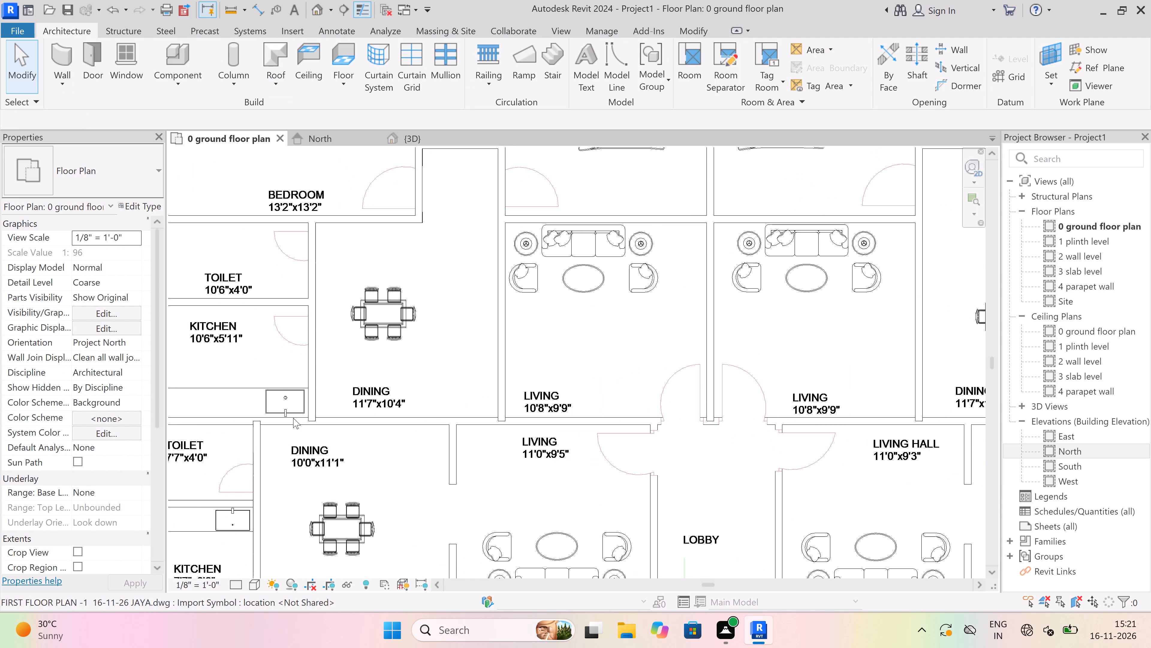
scroll(293, 417, "up", 1)
scroll(409, 405, "down", 4)
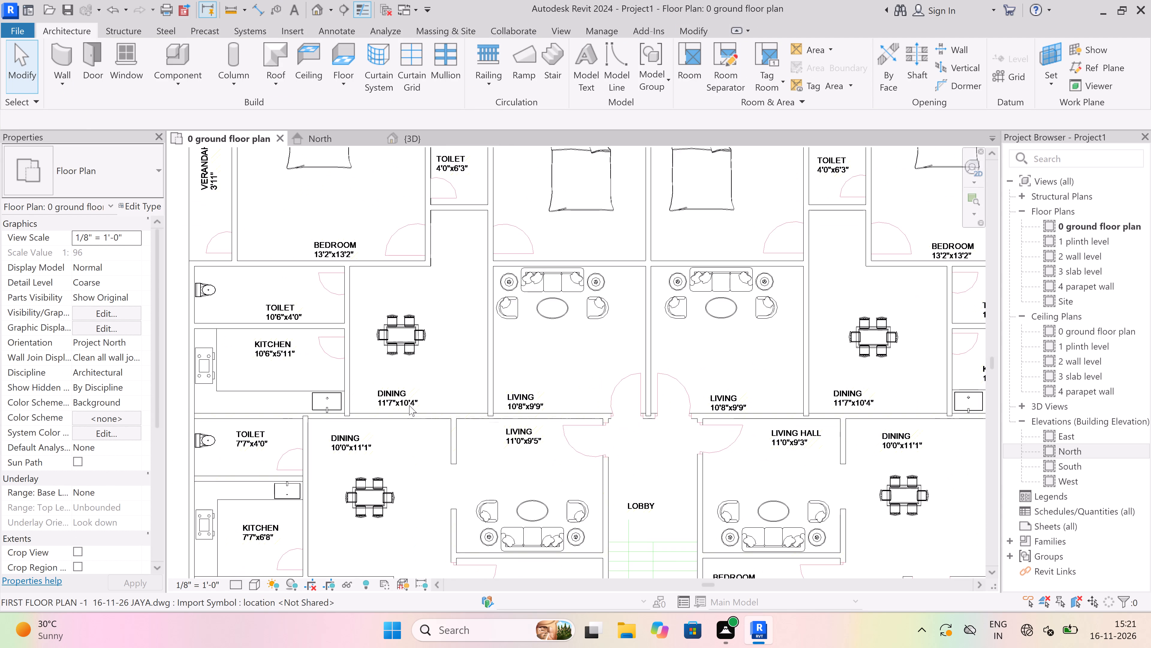
scroll(409, 405, "down", 2)
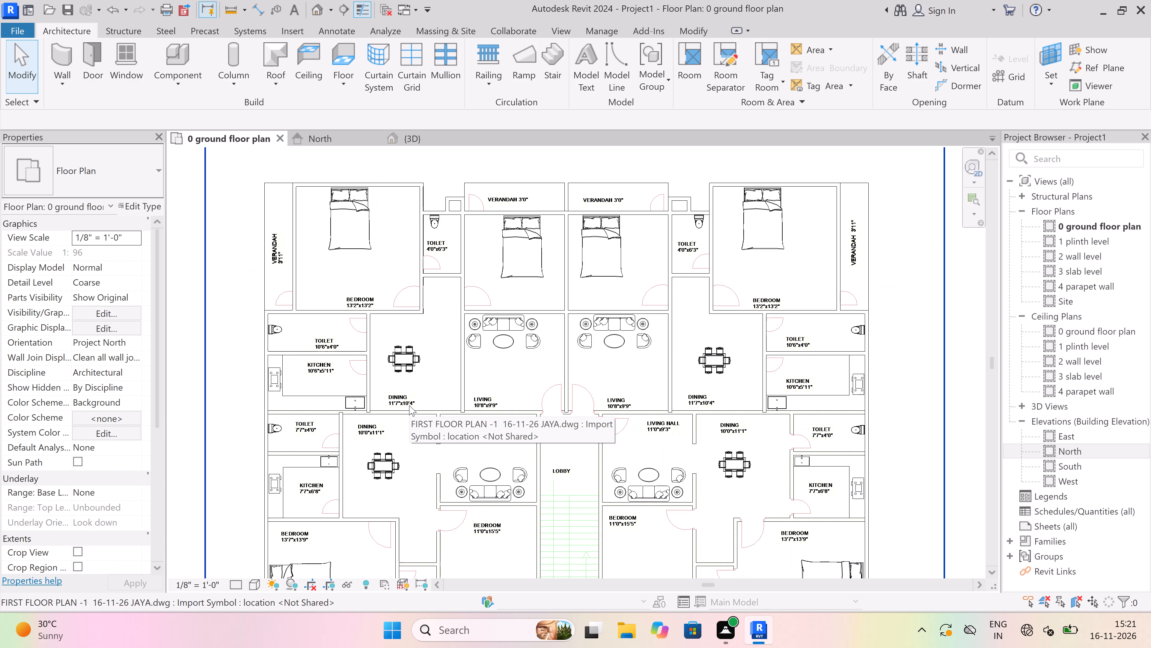
scroll(409, 405, "up", 1)
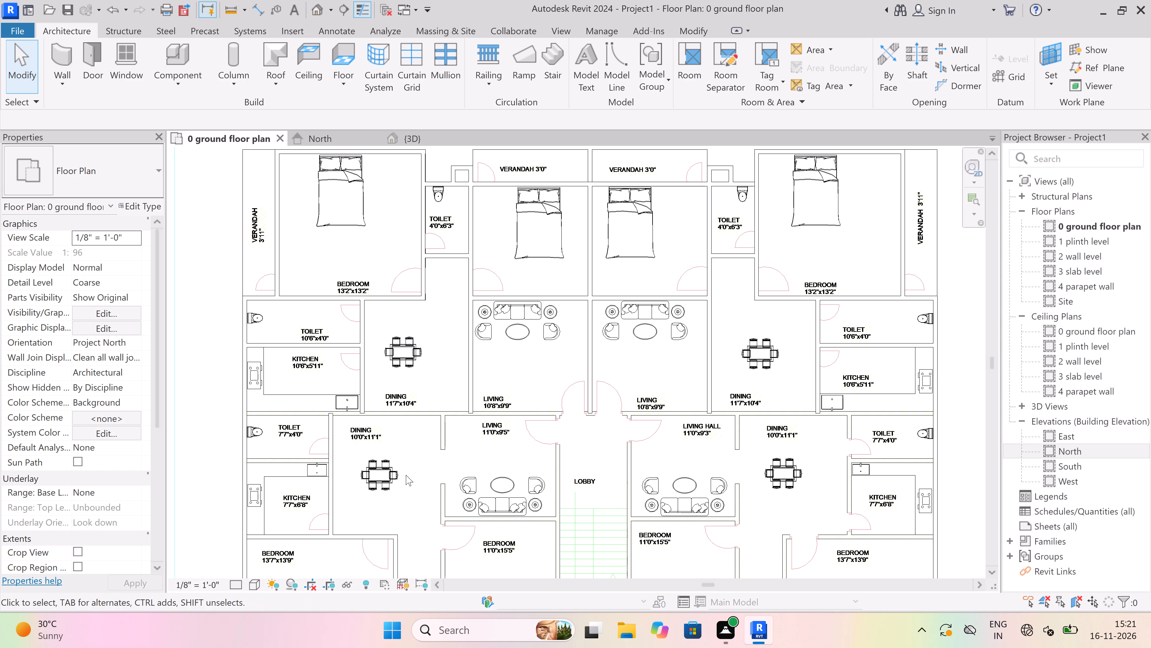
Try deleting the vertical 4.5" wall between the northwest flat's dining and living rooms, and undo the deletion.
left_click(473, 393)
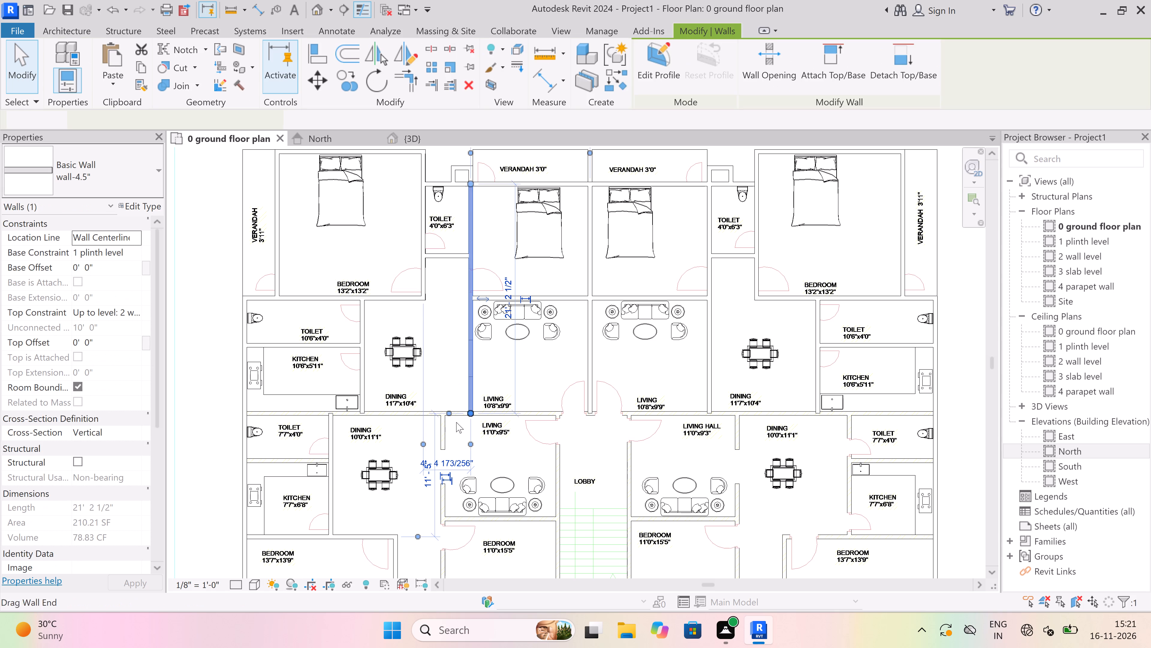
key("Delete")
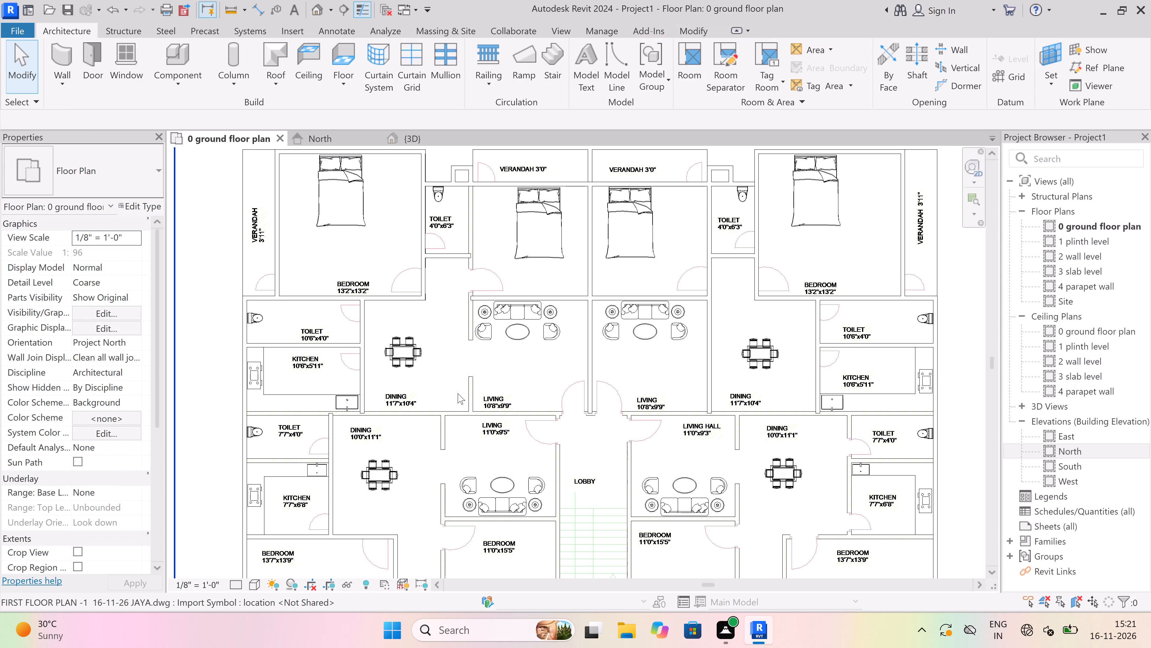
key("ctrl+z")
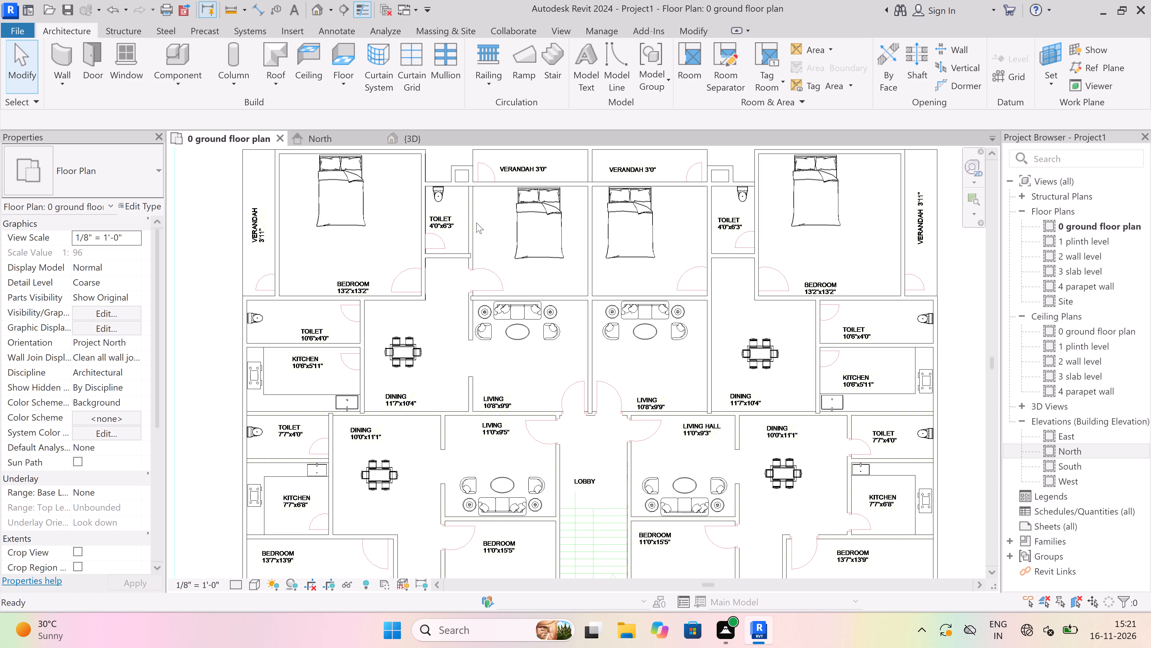
Shorten the vertical wall between the northwest flat's dining and living rooms to about 14' by moving its lower end up near the opening's upper edge.
scroll(447, 336, "up", 3)
scroll(499, 361, "up", 3)
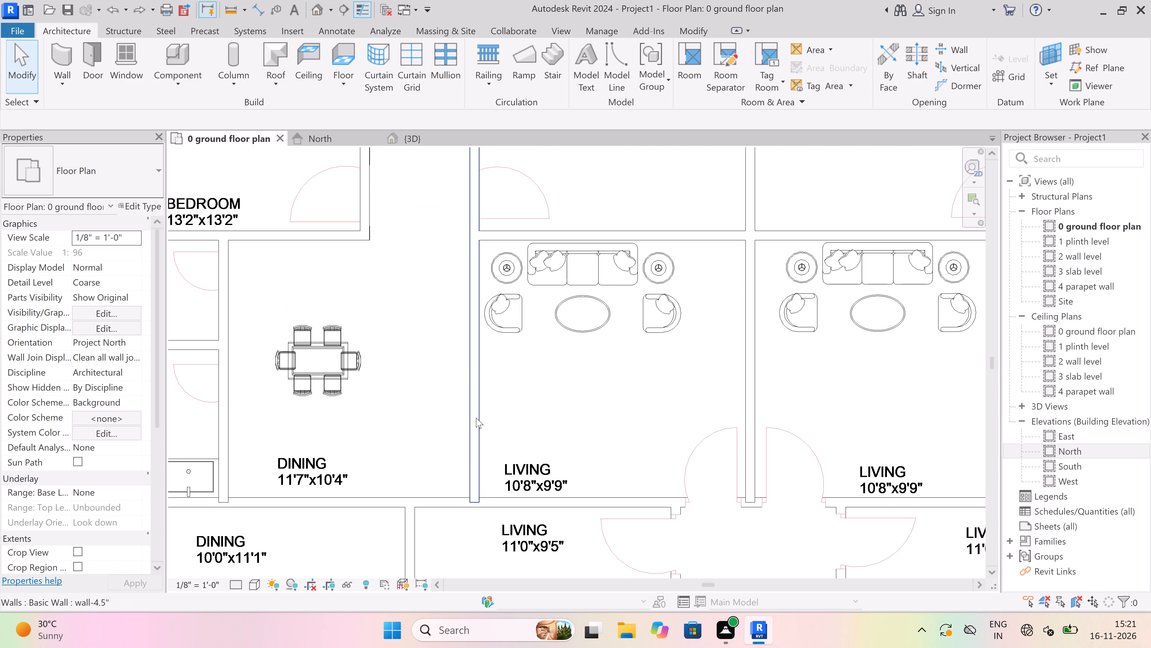
left_click(472, 497)
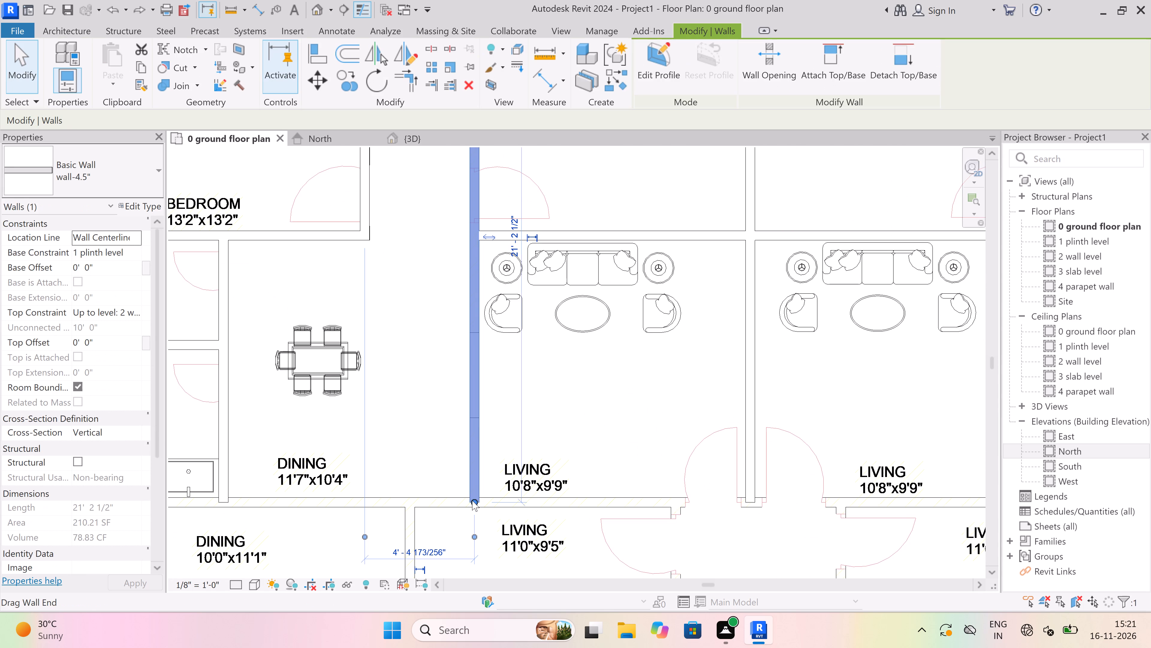
left_click_drag(471, 500, 478, 328)
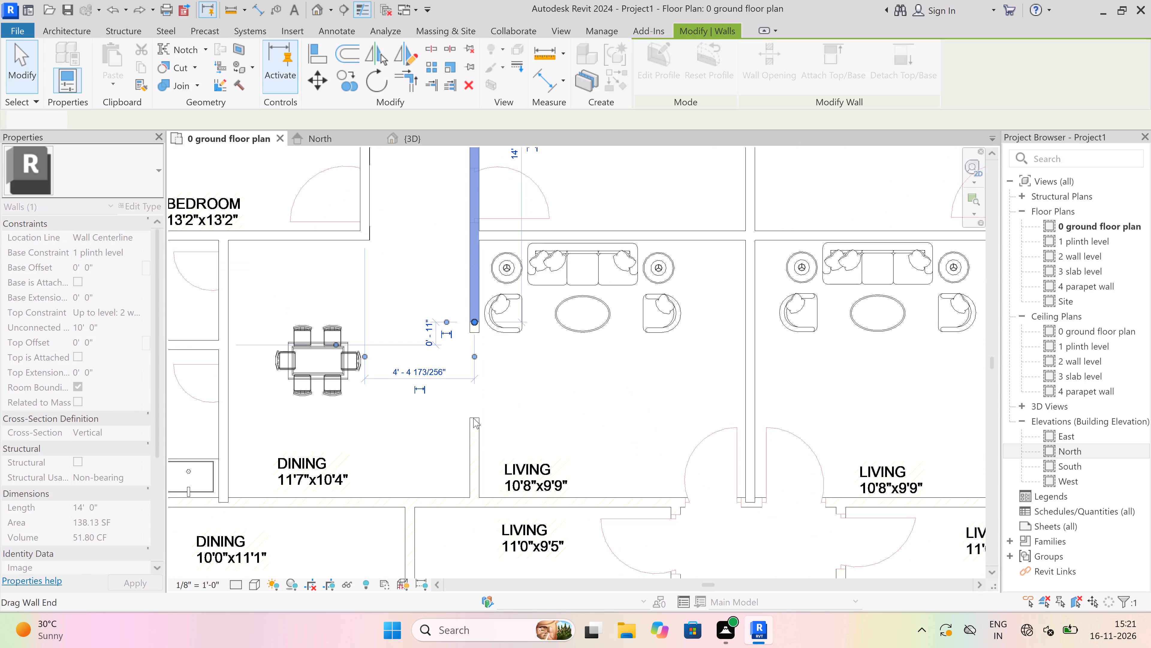
Extend the lower end of the wall between the northwest flat's dining and living rooms to the upper edge of the plan's opening.
scroll(471, 440, "down", 3)
scroll(452, 311, "up", 3)
scroll(476, 398, "up", 8)
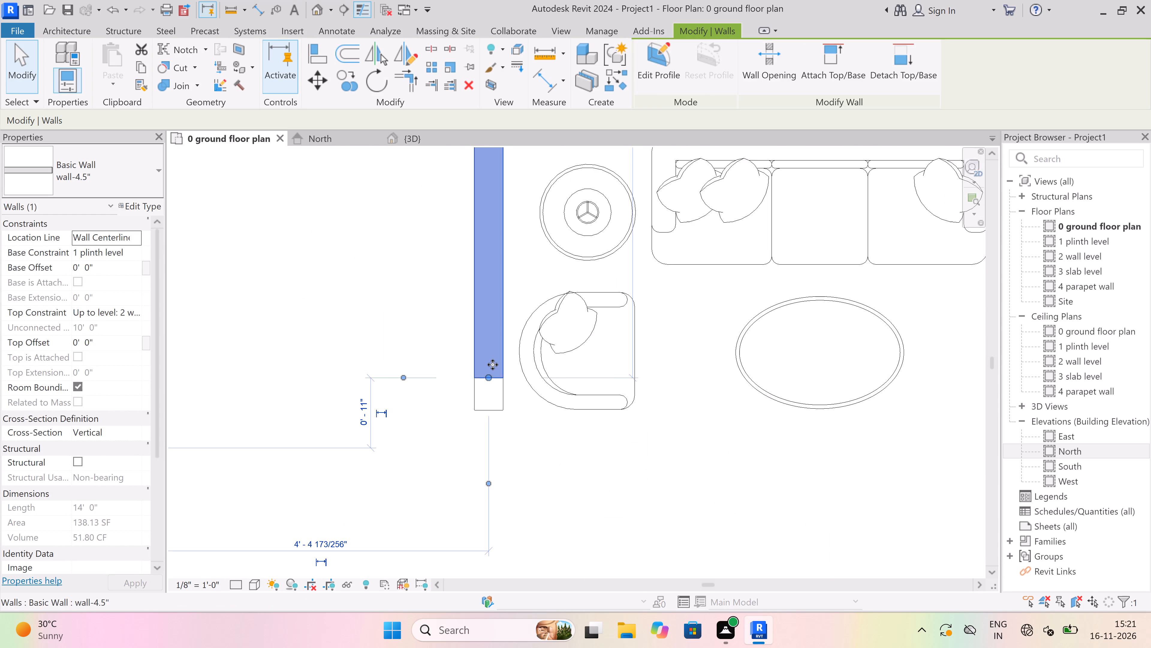
scroll(492, 364, "up", 4)
left_click_drag(483, 380, 489, 440)
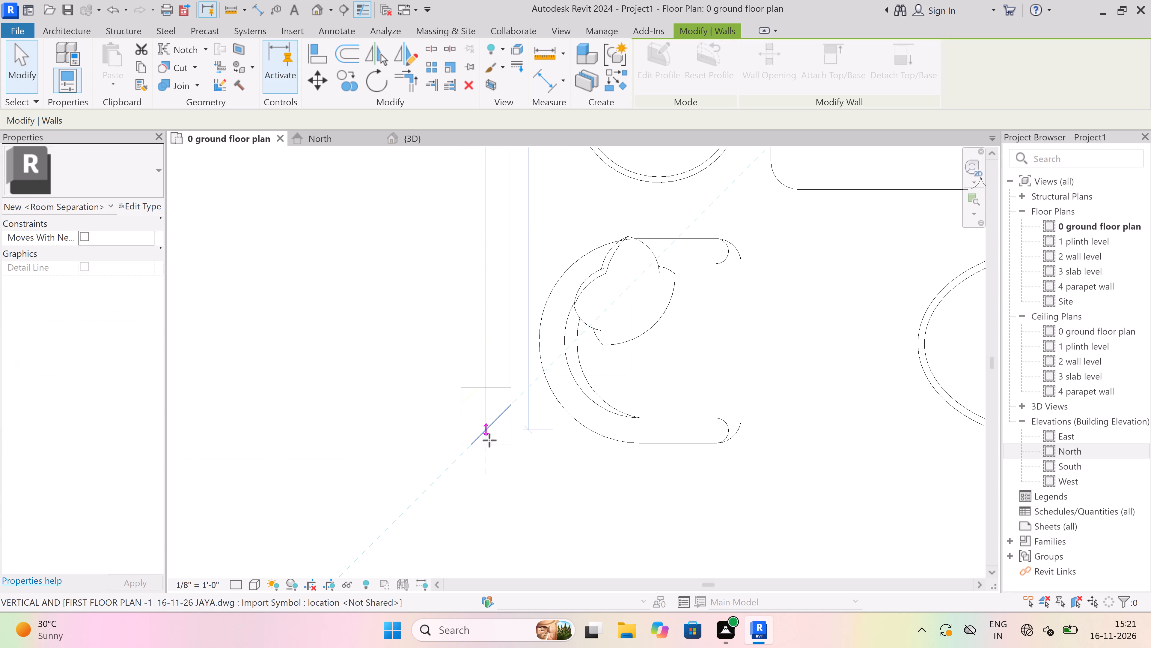
left_click_drag(489, 440, 489, 444)
scroll(482, 425, "down", 8)
key("Escape")
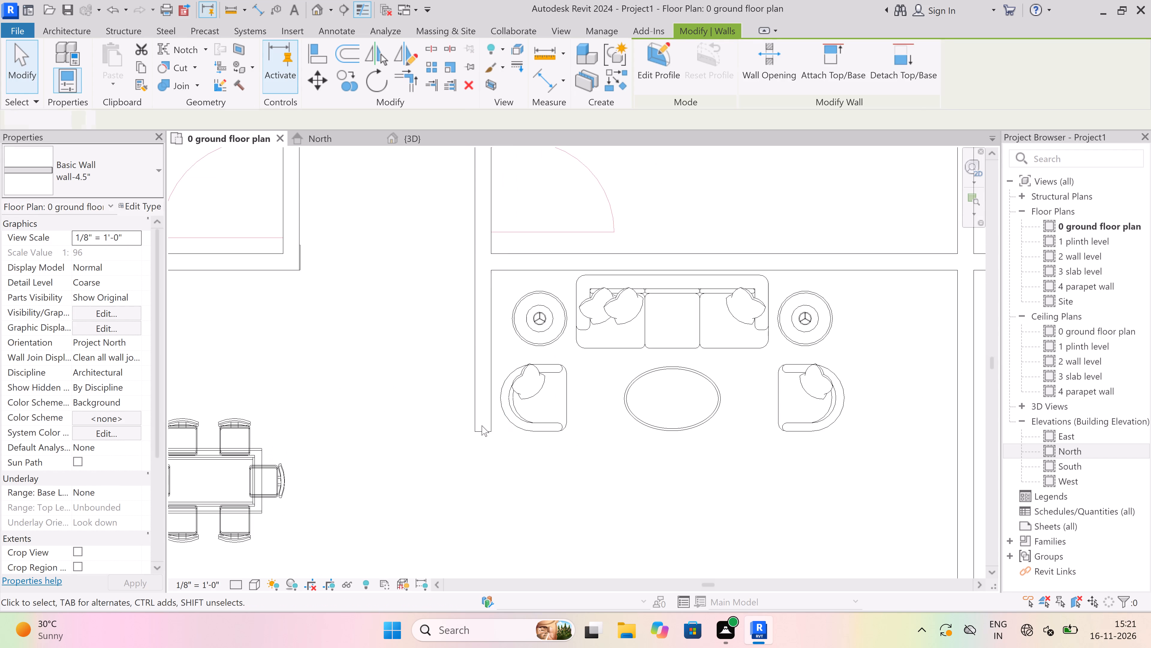
Shorten the wall between the northeast flat's living and dining rooms to about 14' 5", ending it at the opening's upper edge.
scroll(482, 425, "down", 12)
scroll(637, 454, "up", 2)
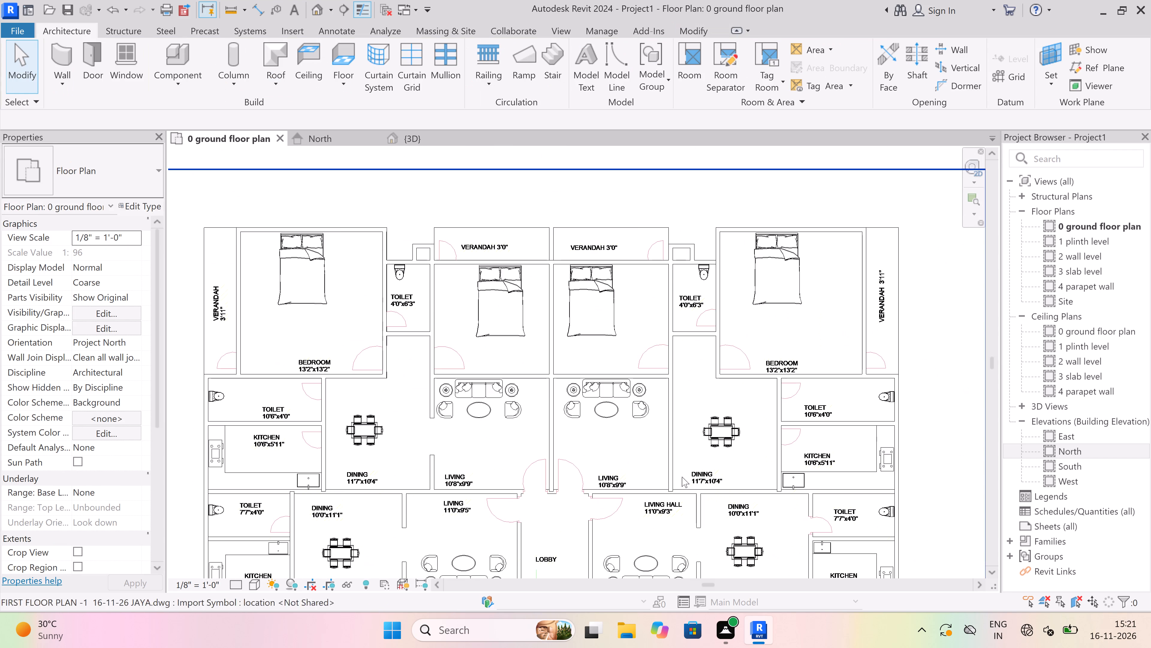
scroll(683, 478, "up", 4)
scroll(663, 499, "up", 3)
left_click(663, 499)
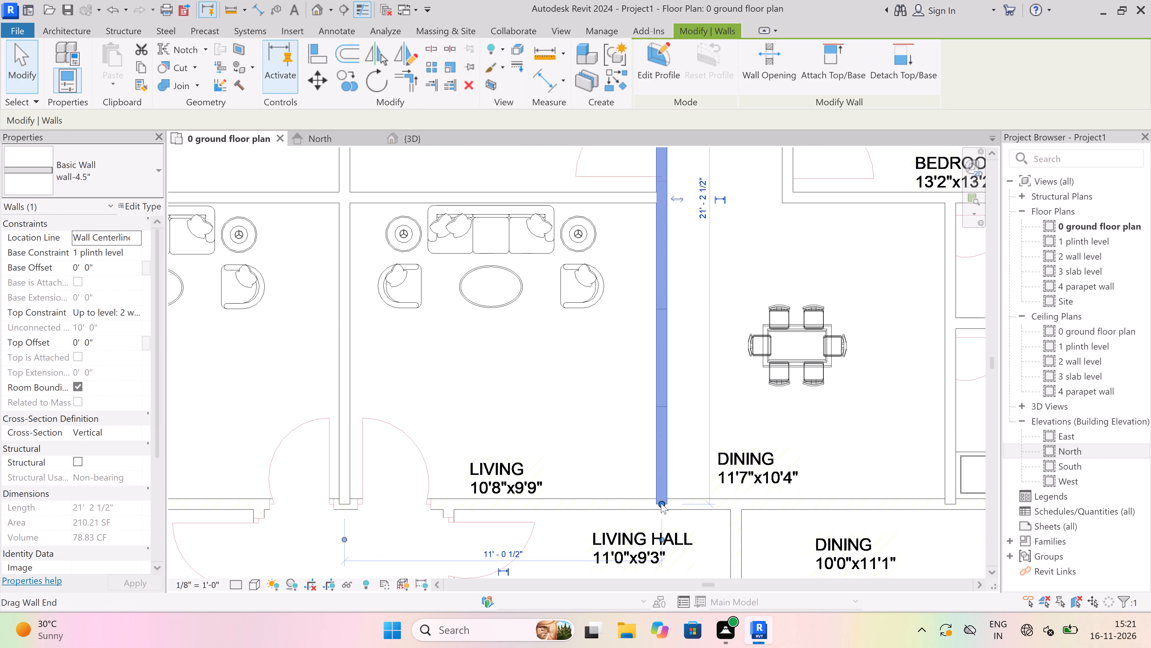
left_click_drag(661, 503, 665, 330)
scroll(634, 437, "down", 3)
scroll(659, 322, "up", 3)
scroll(642, 423, "up", 6)
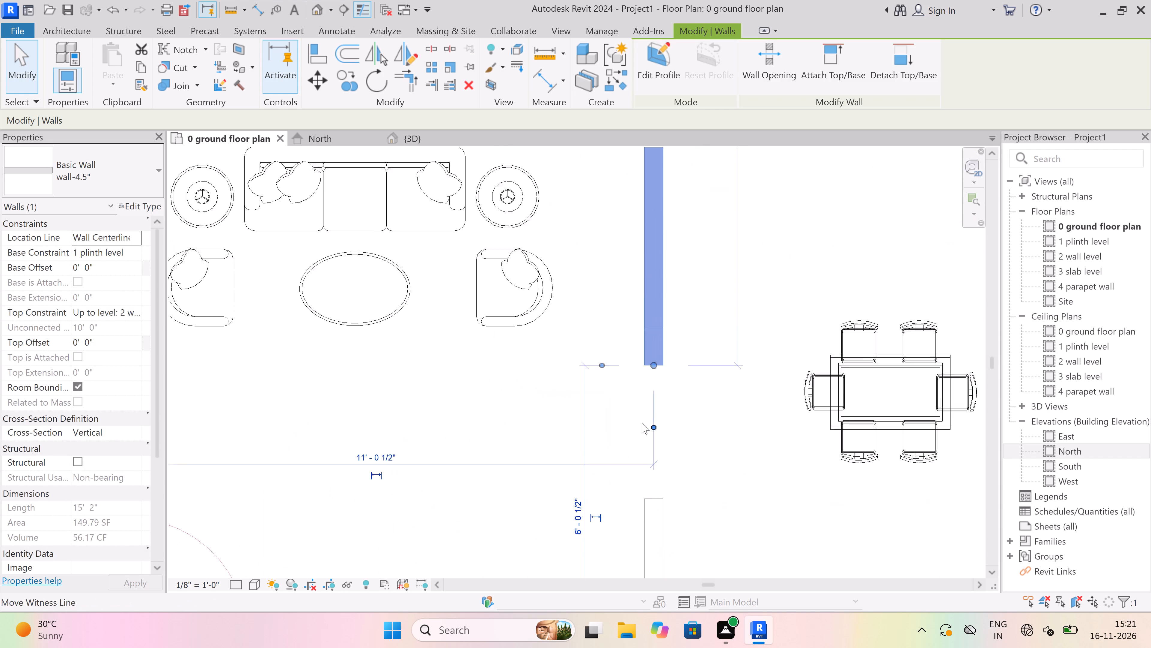
left_click_drag(658, 345, 660, 277)
scroll(636, 380, "down", 4)
scroll(635, 250, "up", 4)
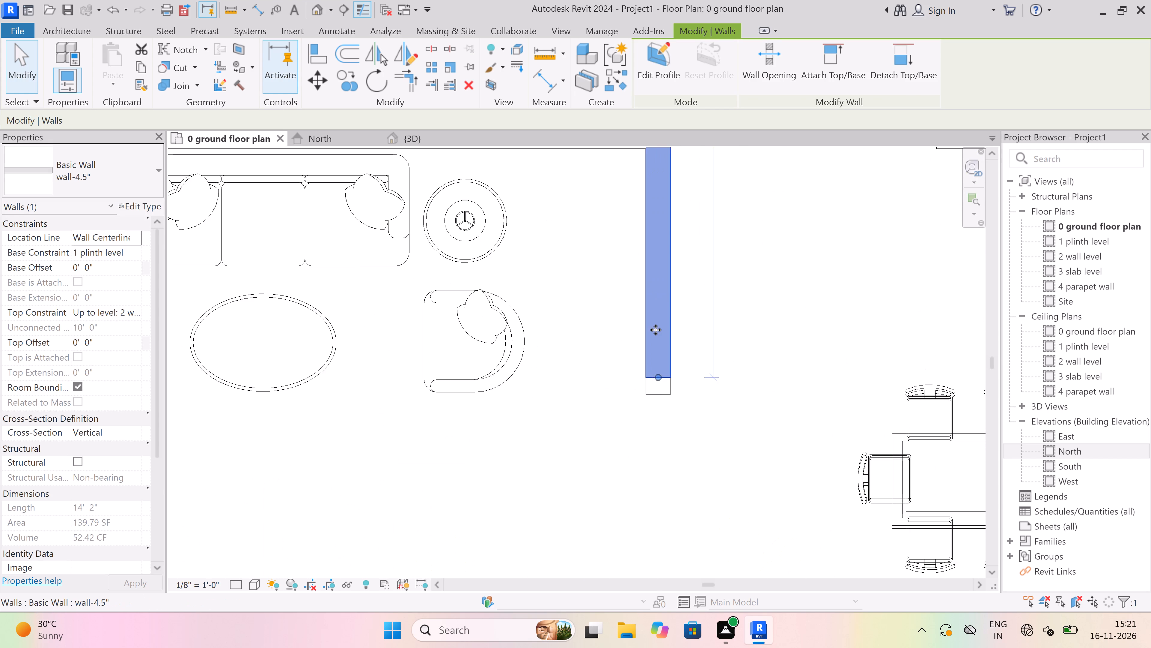
scroll(656, 333, "up", 4)
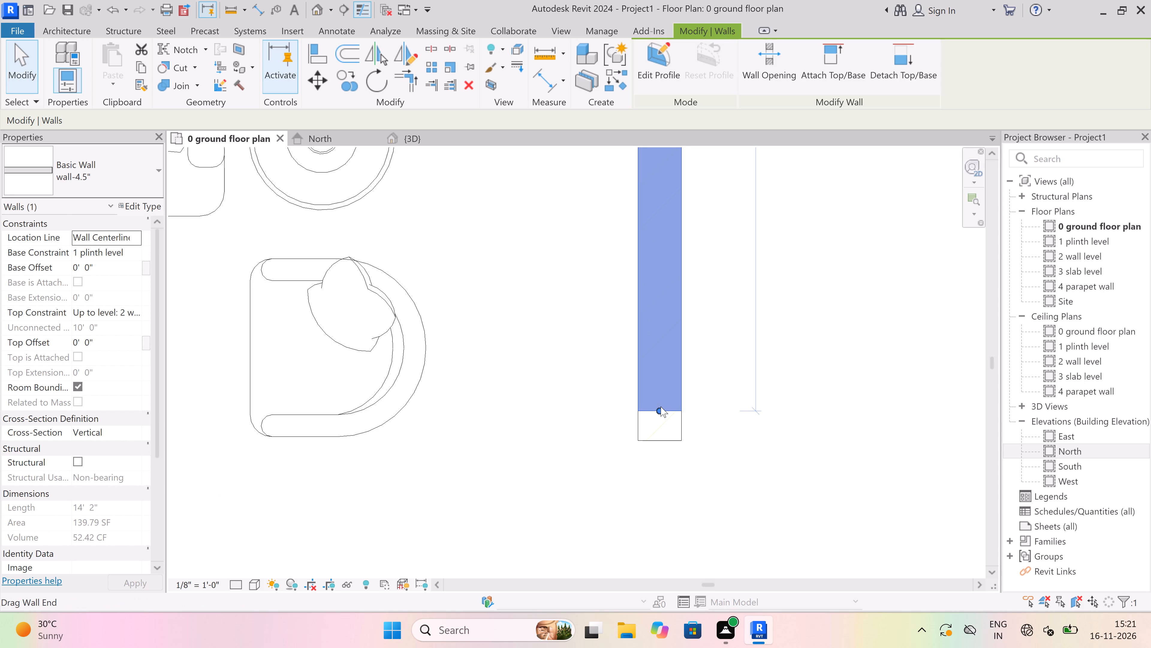
left_click_drag(661, 406, 661, 443)
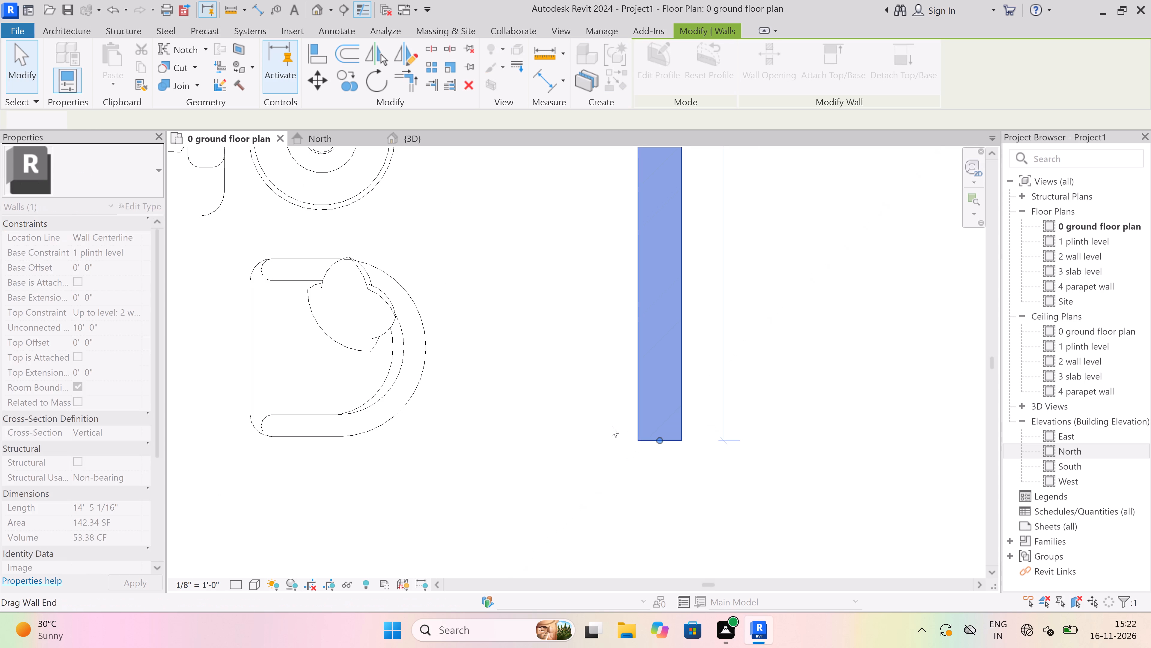
key("Escape")
Examine the wall lines and openings around the northwest and southwest flats' toilets, kitchens and dining rooms in the plan.
scroll(587, 388, "down", 14)
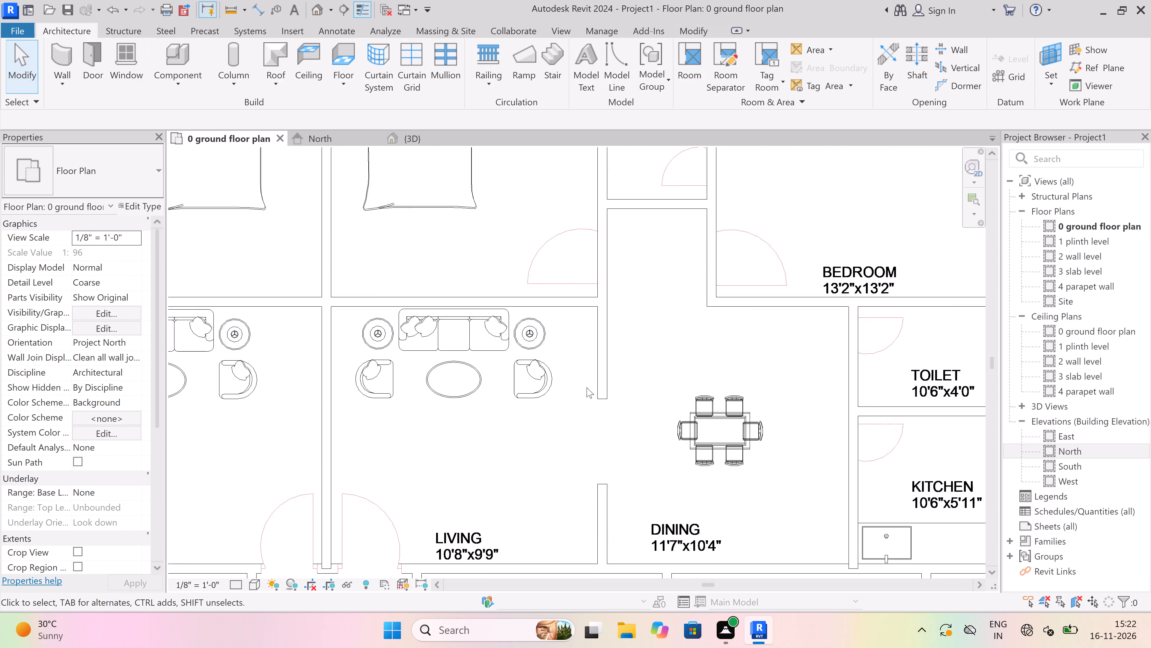
scroll(587, 387, "down", 9)
scroll(586, 450, "up", 3)
scroll(587, 389, "up", 4)
scroll(585, 416, "down", 5)
scroll(379, 431, "up", 7)
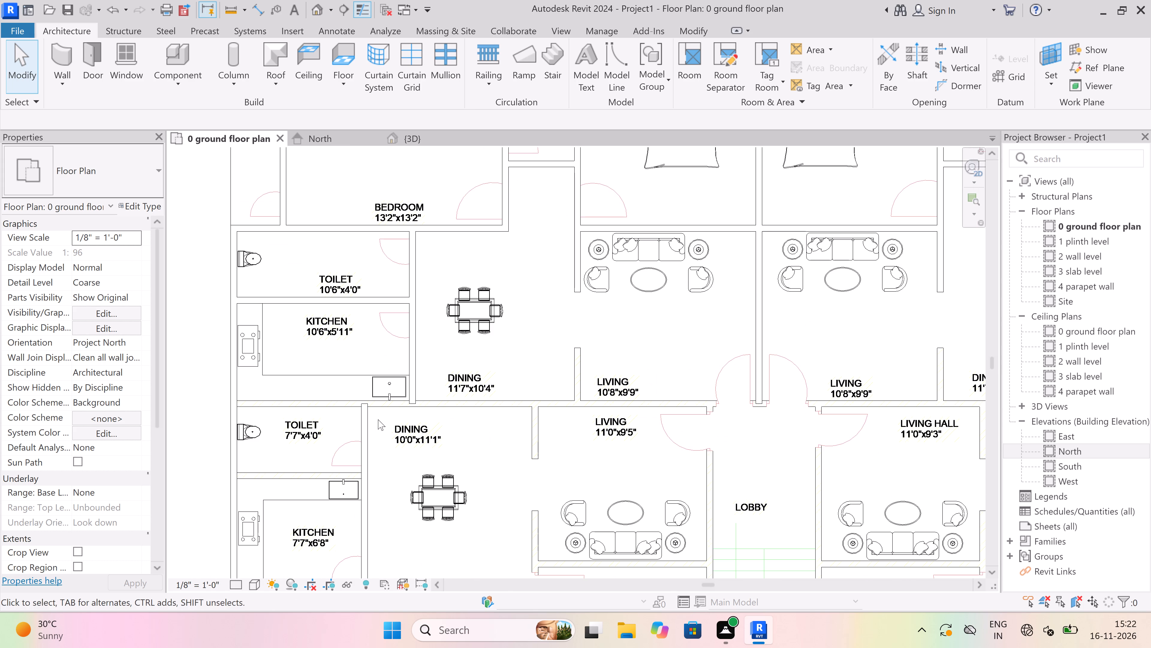
key("Escape")
scroll(301, 410, "up", 2)
scroll(259, 392, "up", 2)
scroll(314, 410, "down", 2)
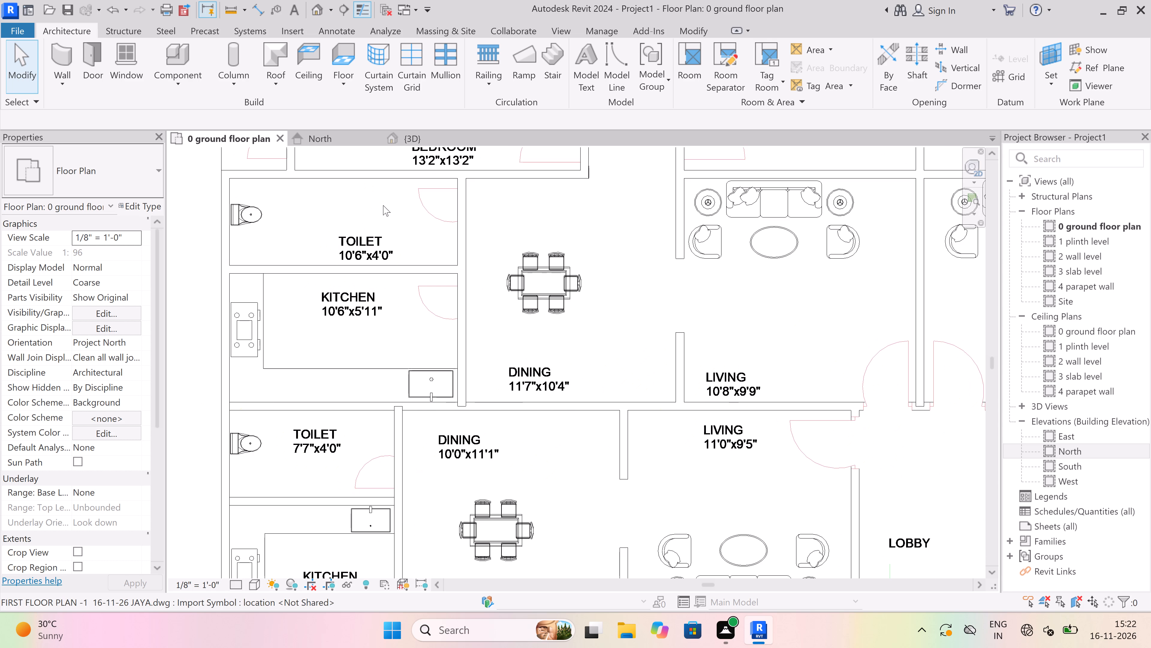
Inspect the modelled walls near the line dividing the north and south flats in the 3D view, and return to 0 ground floor plan.
left_click(433, 142)
scroll(485, 337, "up", 3)
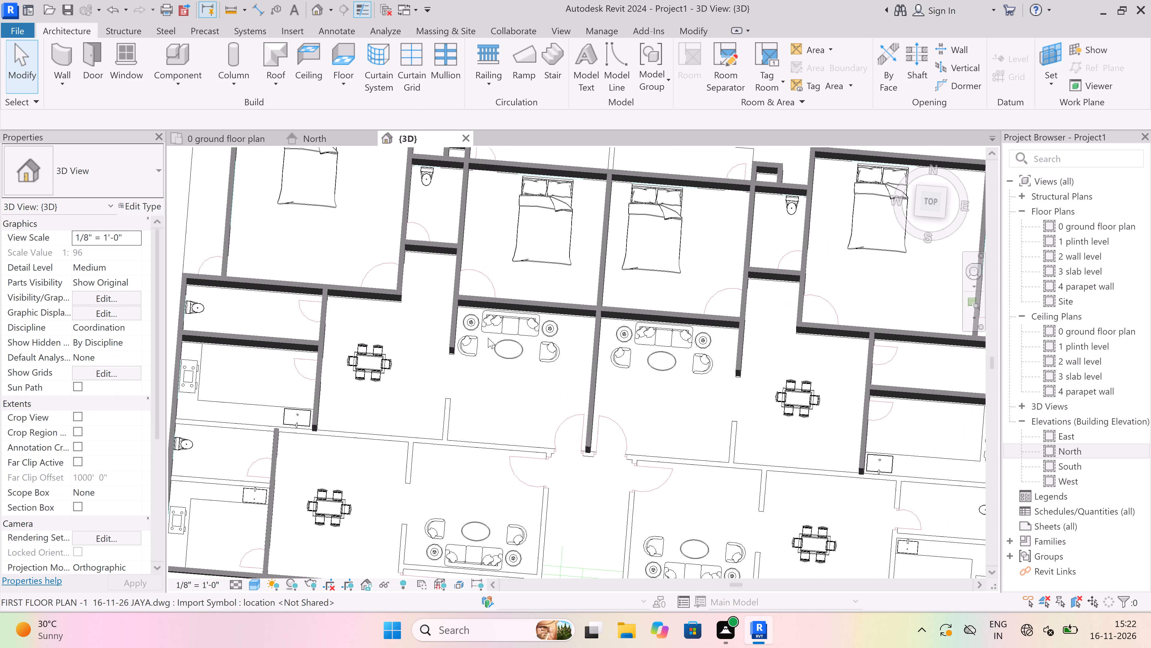
scroll(683, 363, "up", 3)
scroll(512, 361, "down", 8)
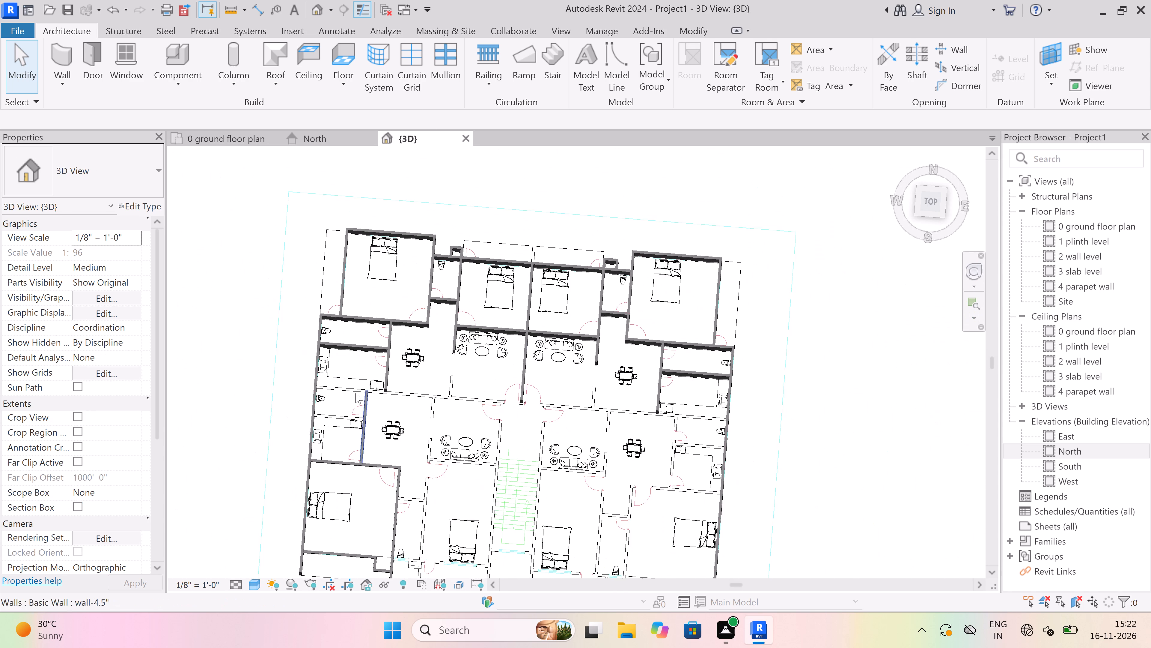
scroll(355, 394, "up", 5)
scroll(357, 391, "down", 3)
scroll(311, 418, "up", 2)
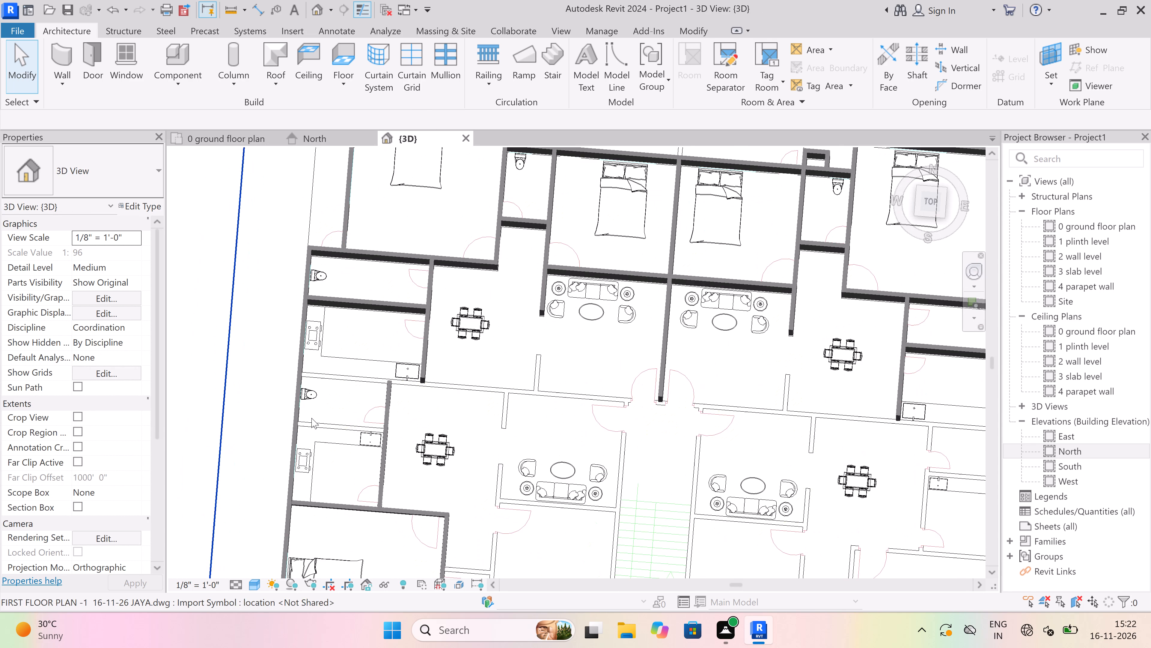
left_click(233, 142)
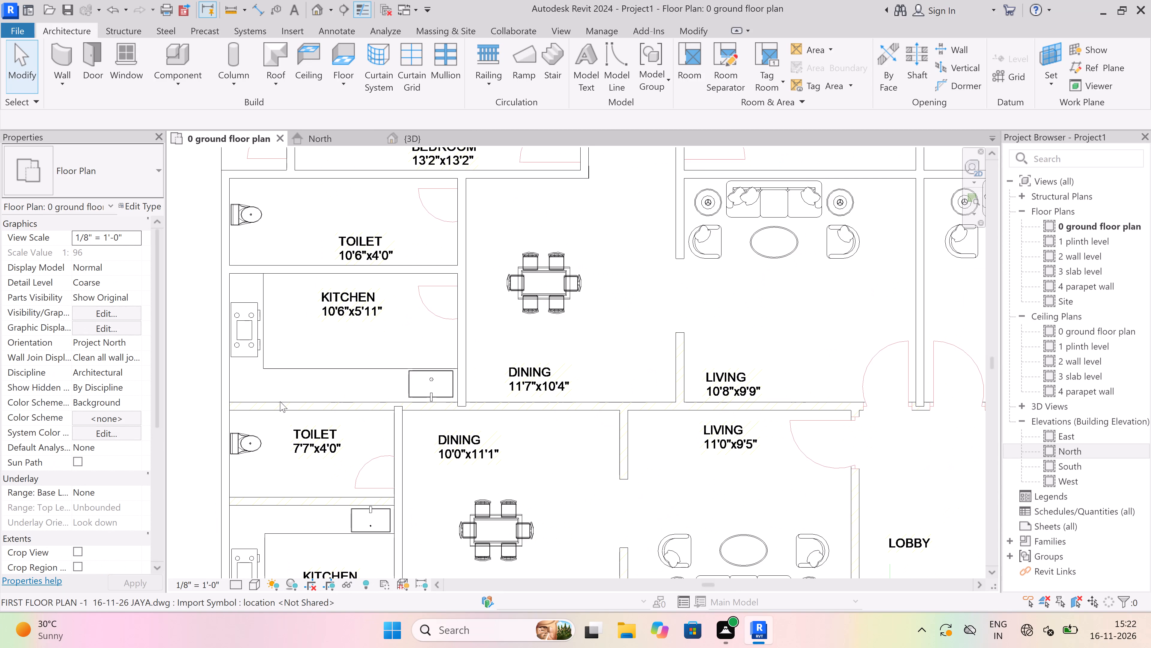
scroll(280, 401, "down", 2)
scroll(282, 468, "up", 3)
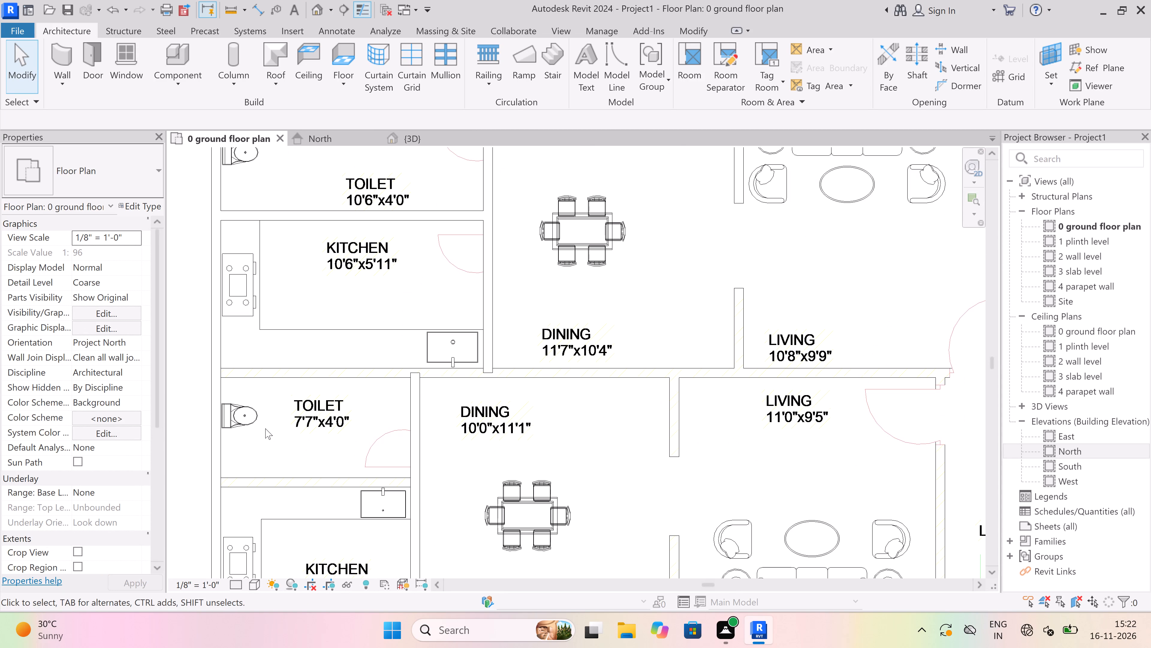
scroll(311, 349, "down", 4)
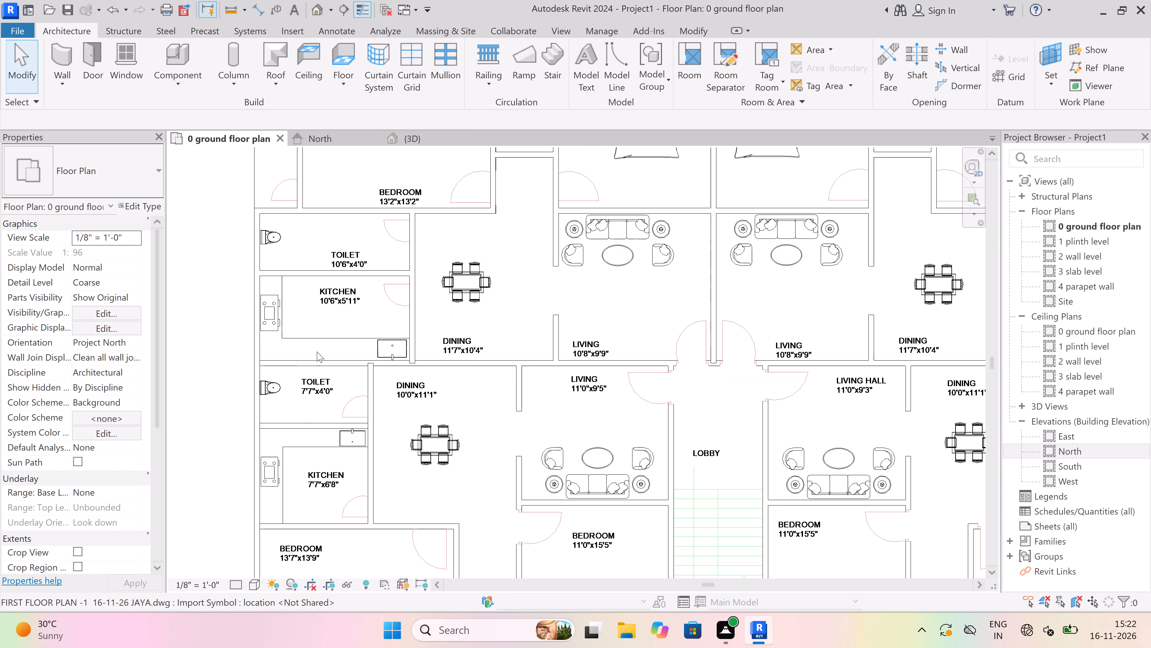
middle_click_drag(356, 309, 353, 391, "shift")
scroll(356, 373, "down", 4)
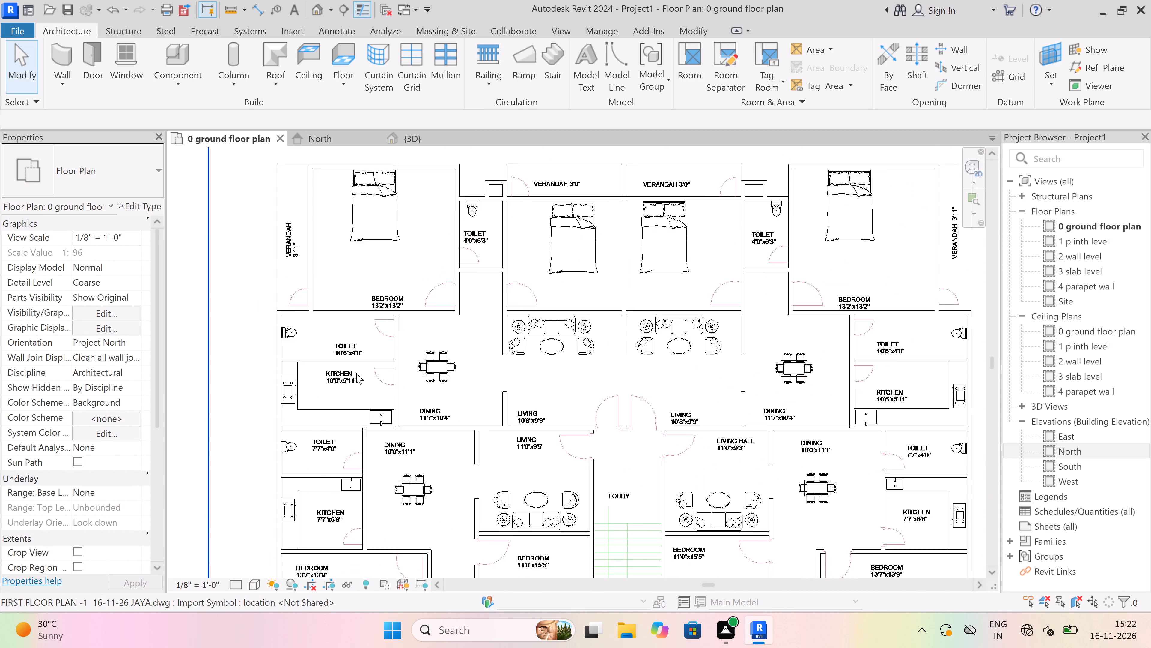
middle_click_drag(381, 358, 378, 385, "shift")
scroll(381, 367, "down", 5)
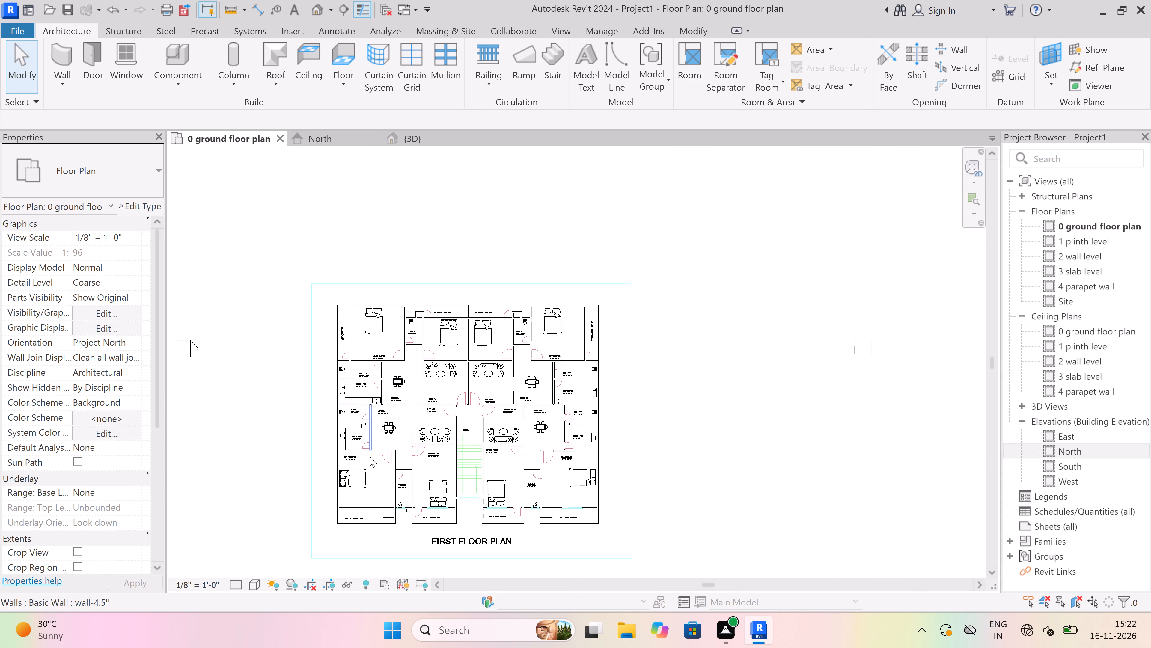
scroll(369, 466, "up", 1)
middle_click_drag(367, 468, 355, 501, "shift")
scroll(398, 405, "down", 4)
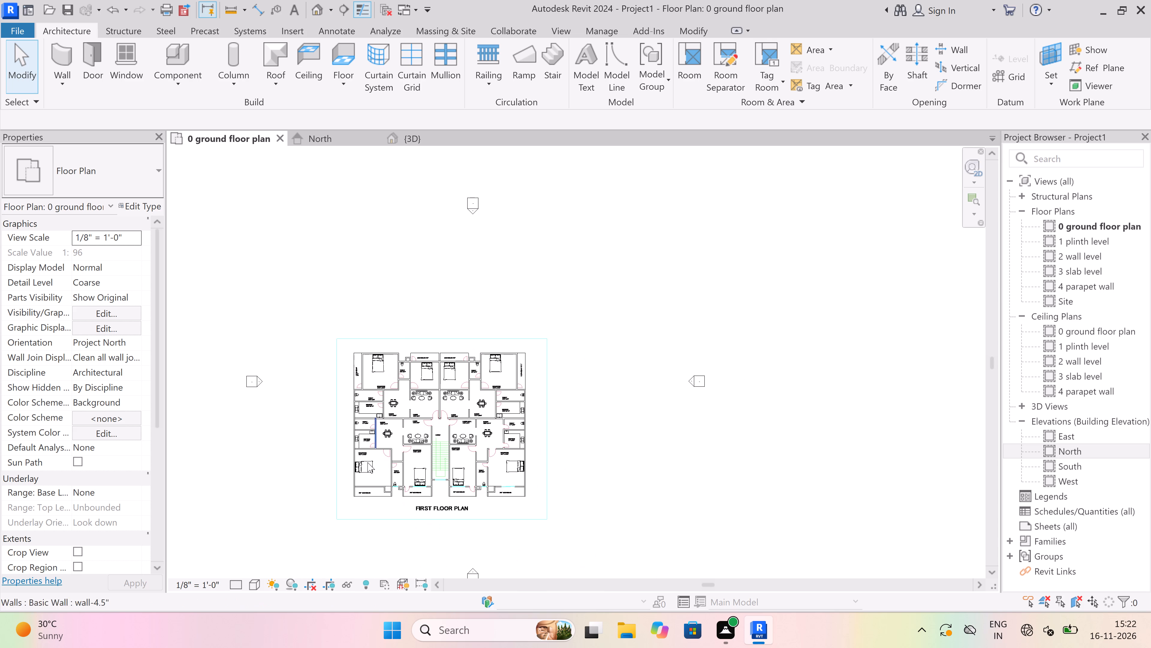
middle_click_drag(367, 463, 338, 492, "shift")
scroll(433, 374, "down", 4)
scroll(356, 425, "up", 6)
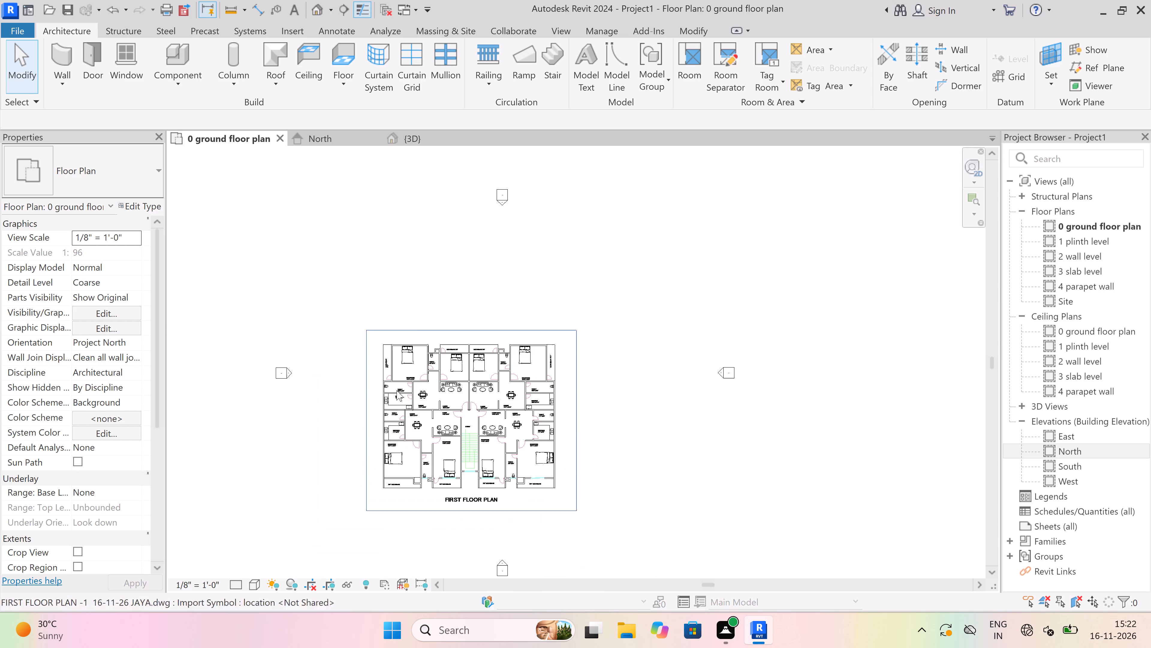
Pull back the upper end of the wall between the southwest flat's toilet and dining room to the dividing wall's lower line.
scroll(397, 390, "up", 8)
scroll(397, 484, "up", 3)
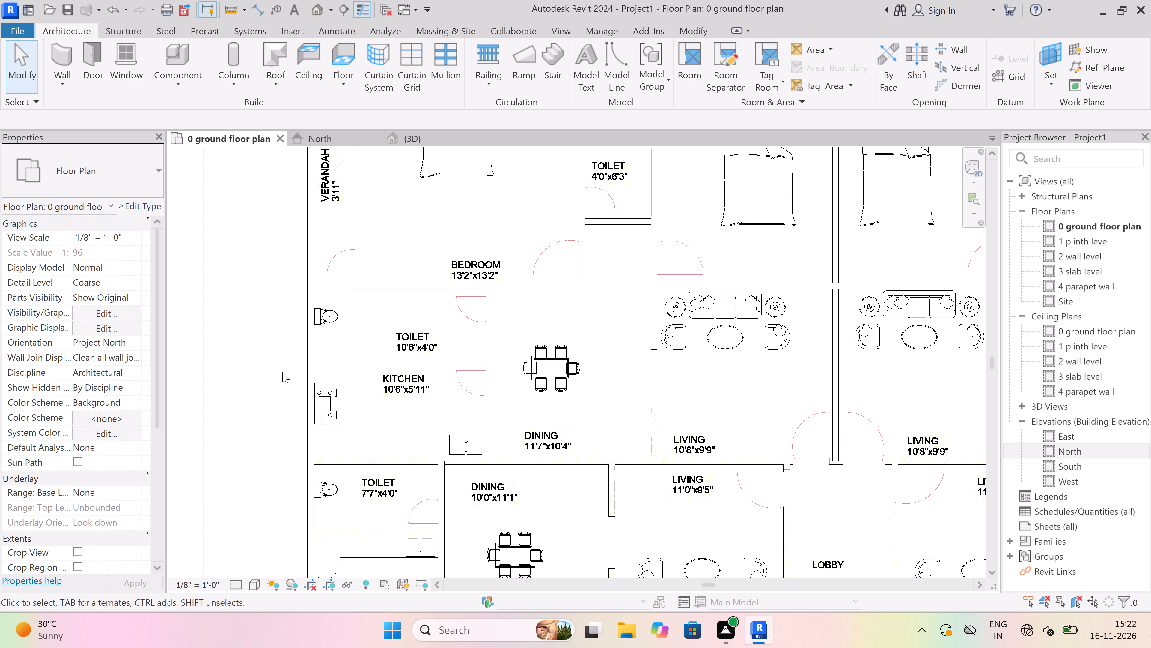
scroll(405, 453, "up", 4)
scroll(459, 493, "up", 11)
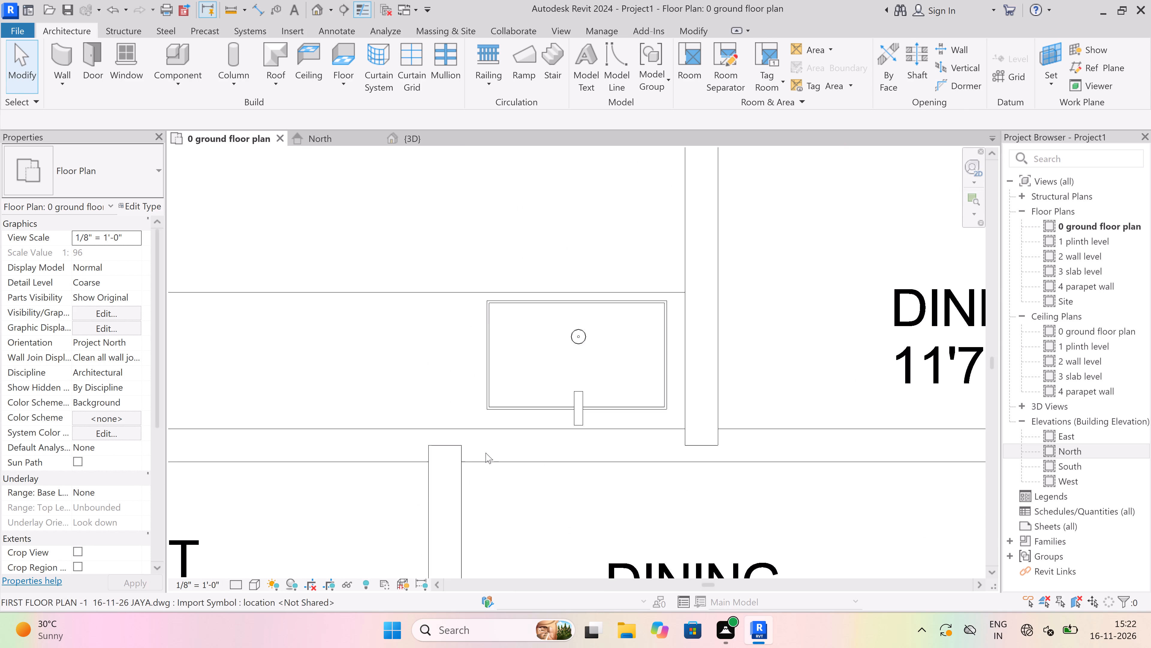
scroll(408, 451, "up", 4)
left_click(421, 432)
scroll(421, 432, "up", 5)
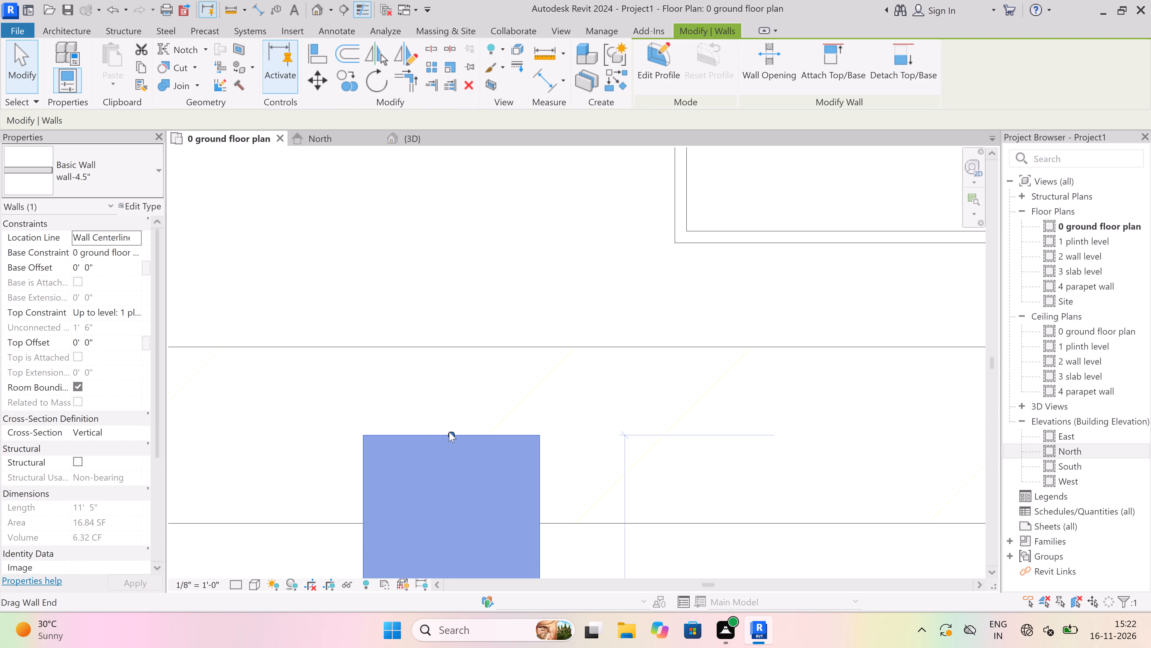
left_click_drag(449, 432, 442, 524)
scroll(412, 433, "down", 4)
key("Escape")
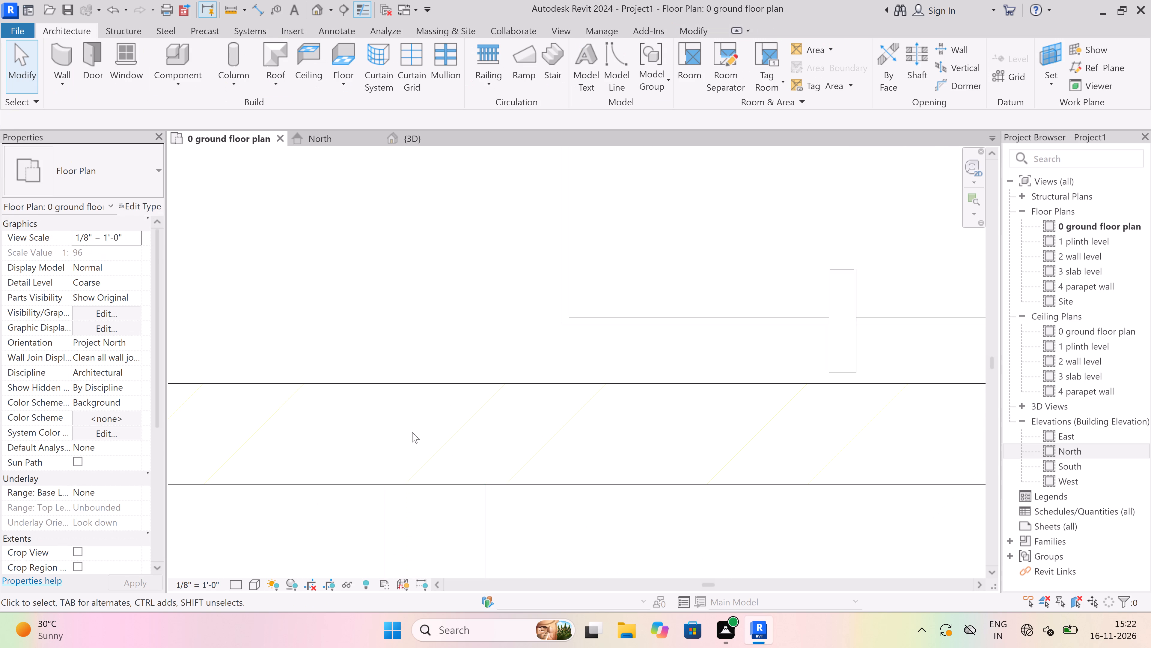
Shorten the wall between the northwest flat's kitchen and dining room to about 10' 6", ending it on the dividing wall's upper line.
scroll(412, 432, "down", 5)
scroll(398, 462, "down", 13)
scroll(465, 453, "up", 1)
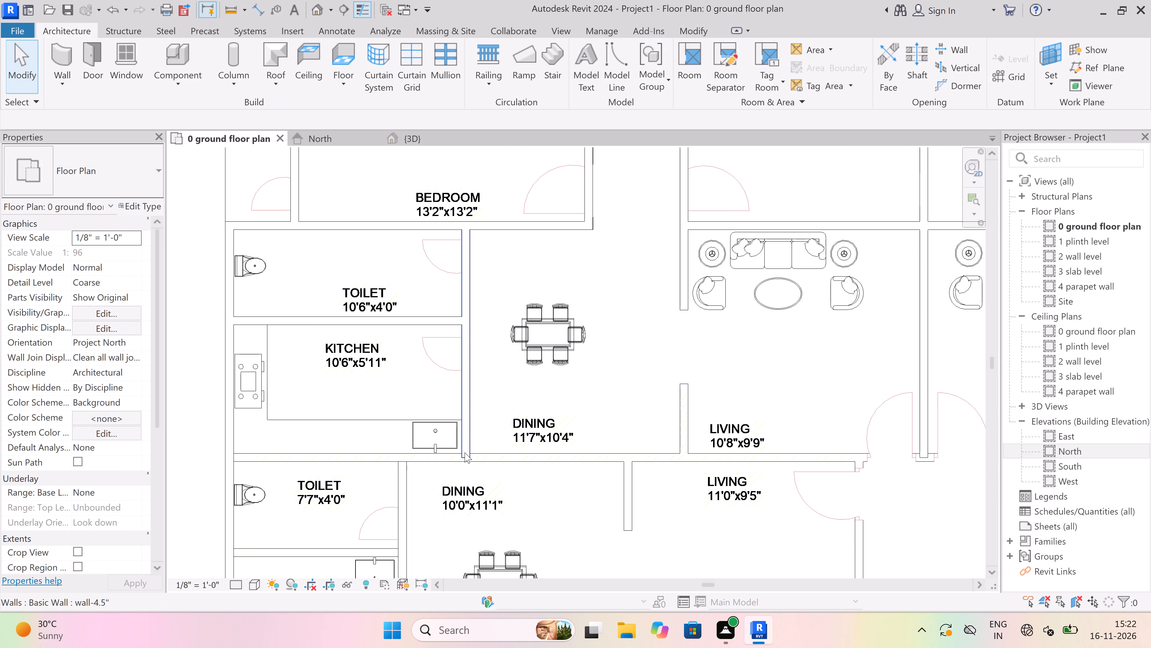
scroll(465, 452, "up", 15)
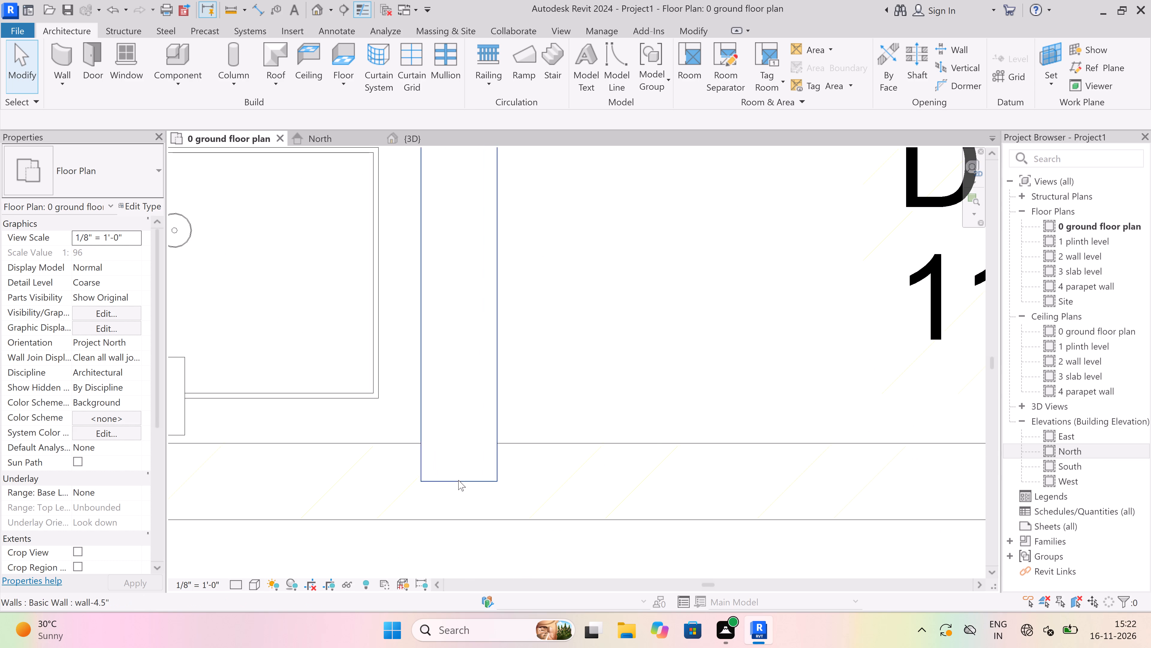
scroll(458, 480, "up", 4)
left_click(458, 479)
left_click_drag(457, 482, 465, 405)
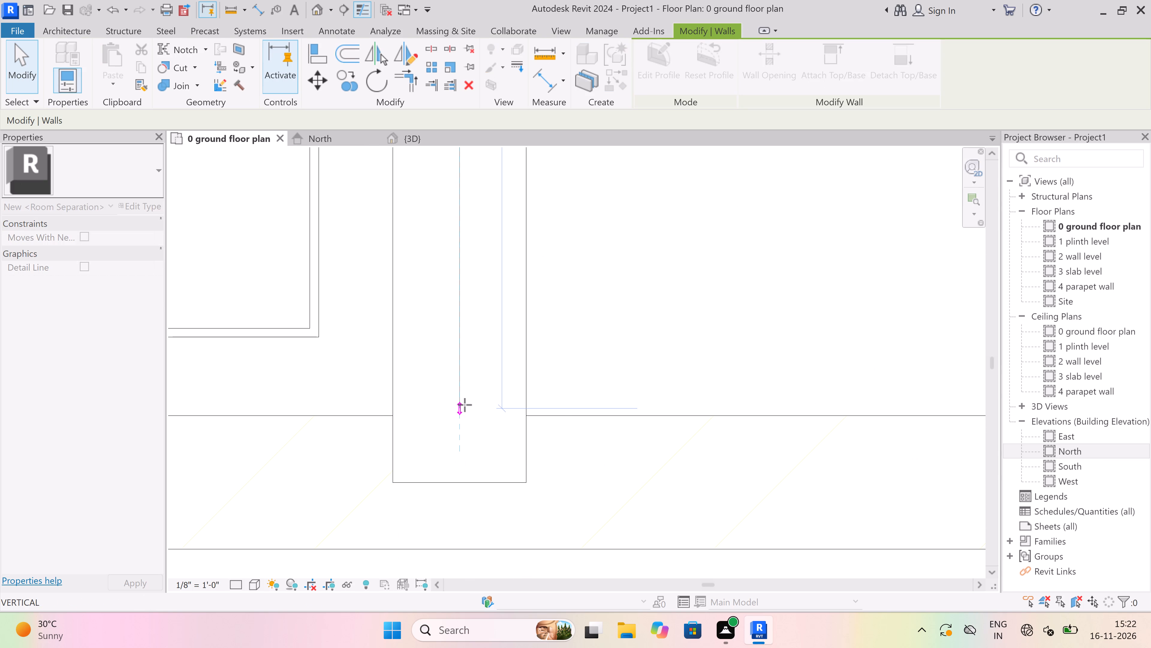
left_click_drag(465, 405, 464, 412)
scroll(422, 434, "down", 2)
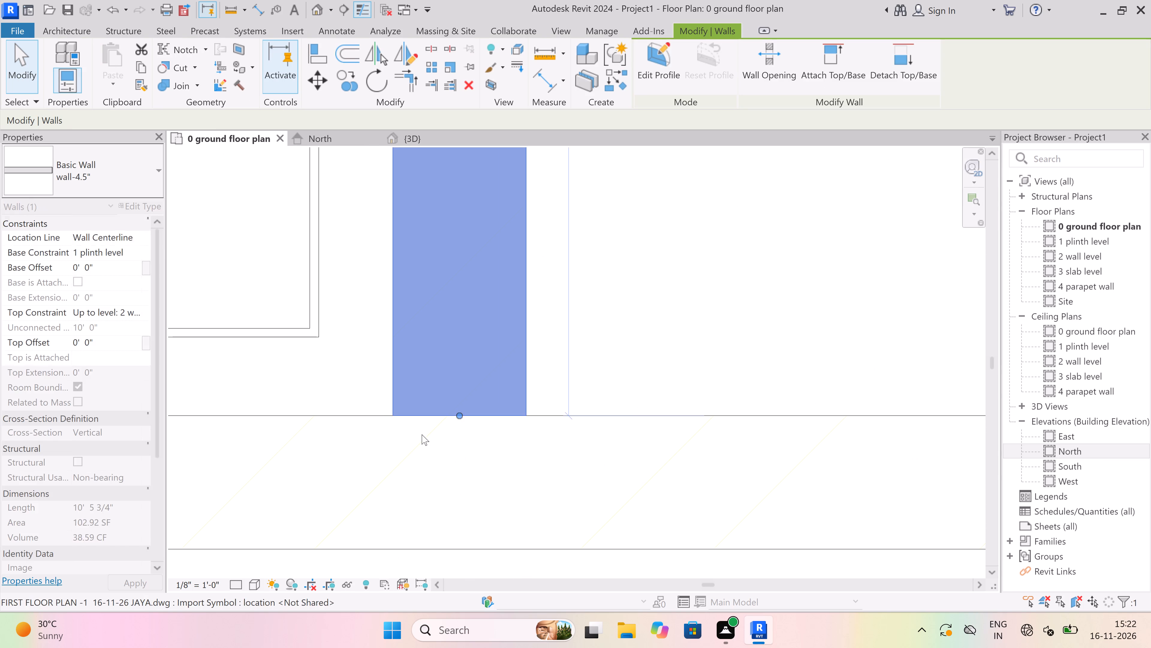
scroll(422, 434, "down", 2)
key("Escape")
Examine the wall junctions along the line dividing the north and south flats, from the northwest kitchen across to the northeast kitchen.
scroll(421, 434, "down", 16)
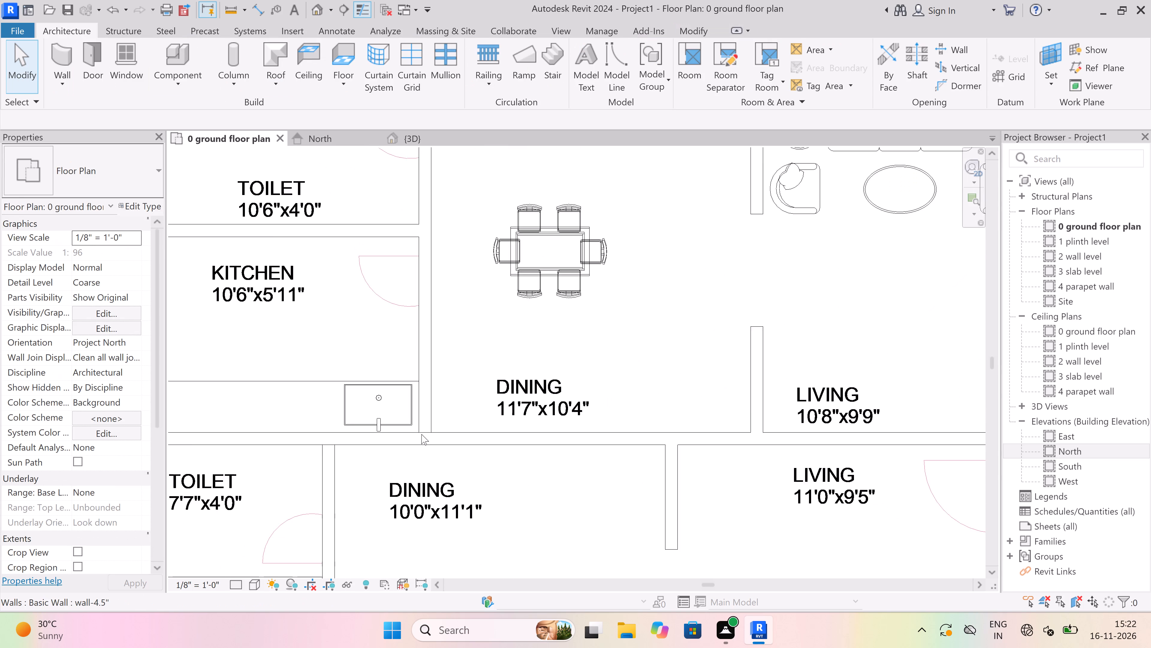
scroll(421, 434, "down", 1)
scroll(565, 439, "up", 2)
scroll(405, 422, "down", 5)
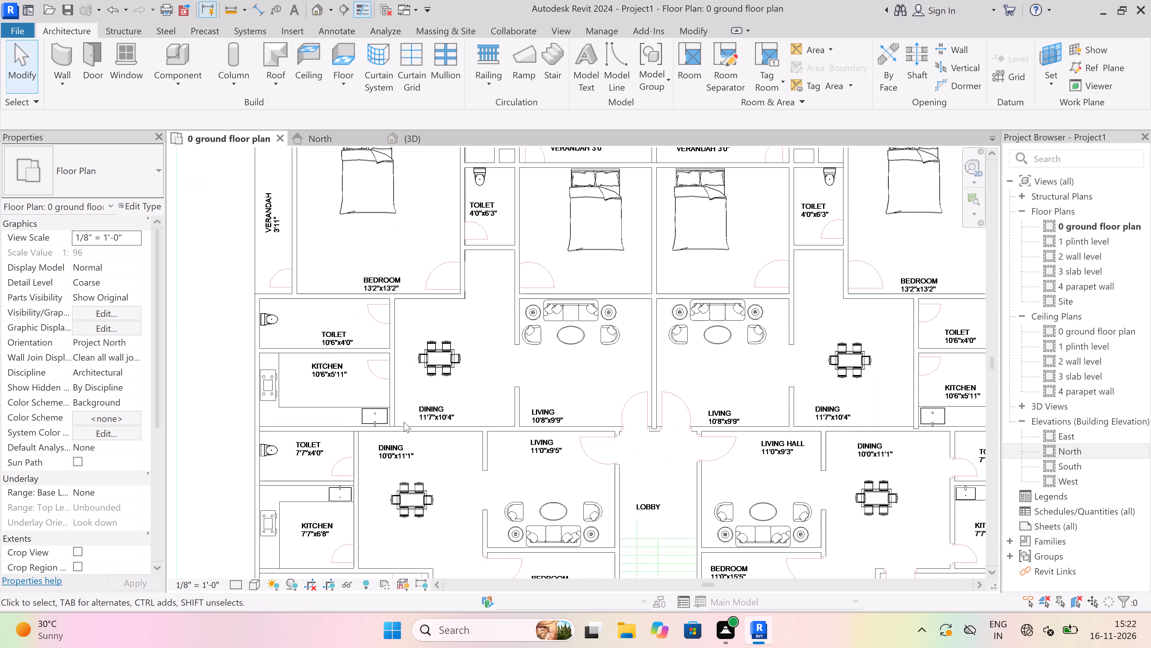
scroll(404, 422, "down", 4)
scroll(658, 429, "up", 3)
scroll(628, 419, "up", 9)
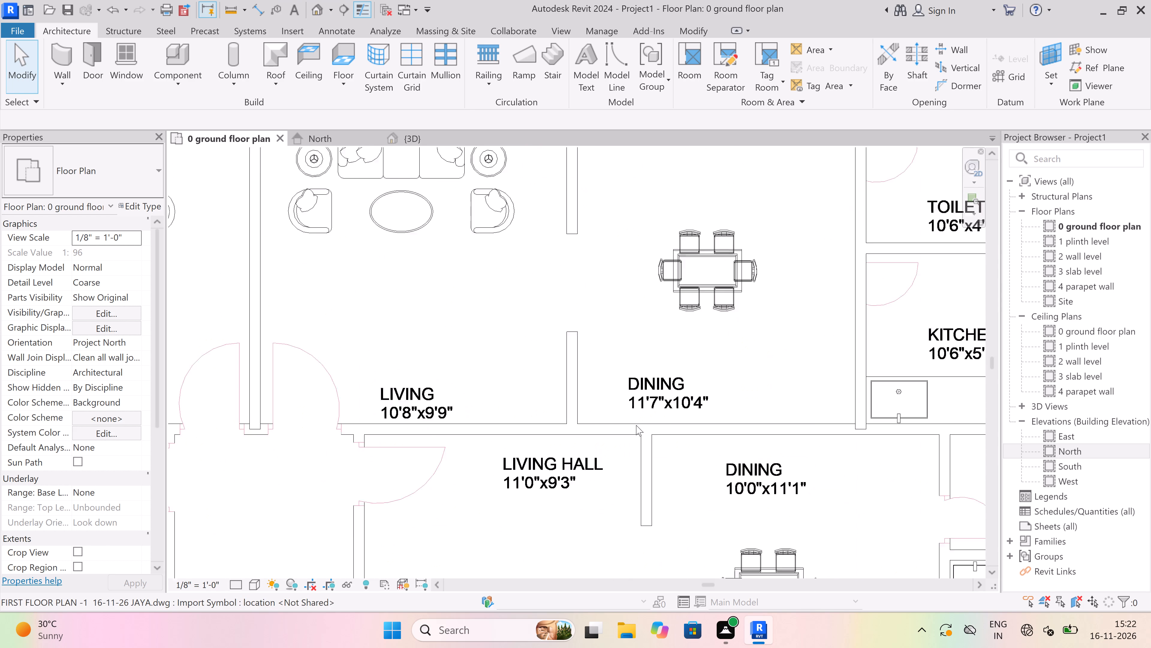
scroll(613, 422, "down", 7)
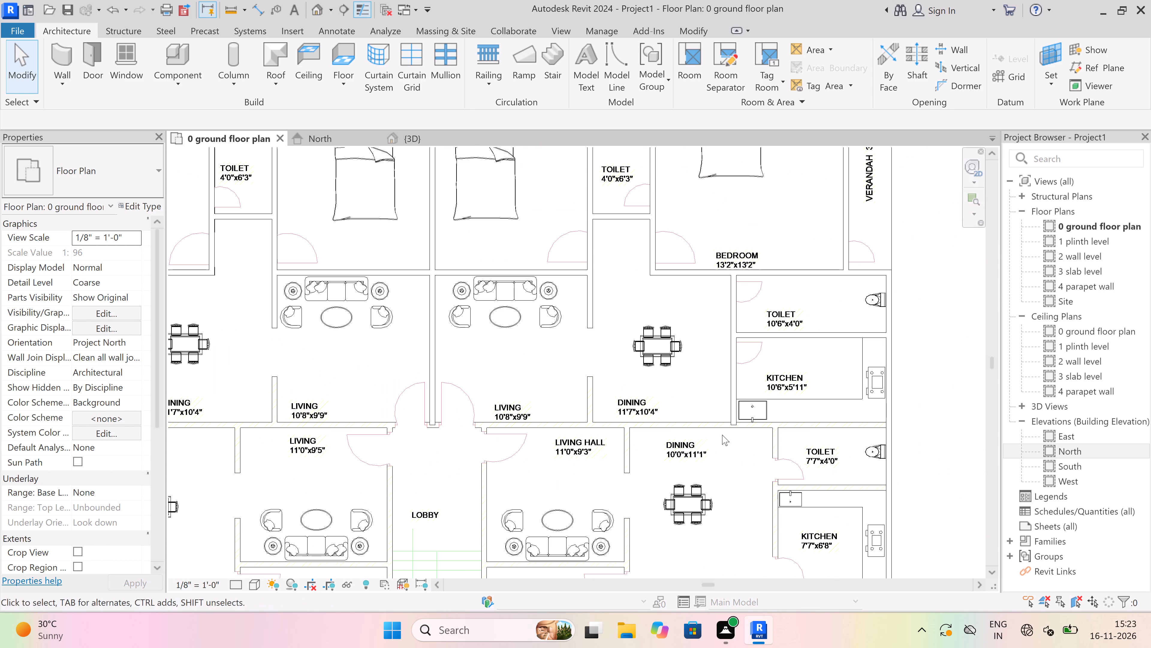
Shorten the wall between the northeast flat's kitchen and dining room to about 10' 6", ending it on the dividing wall's upper line.
scroll(754, 415, "up", 12)
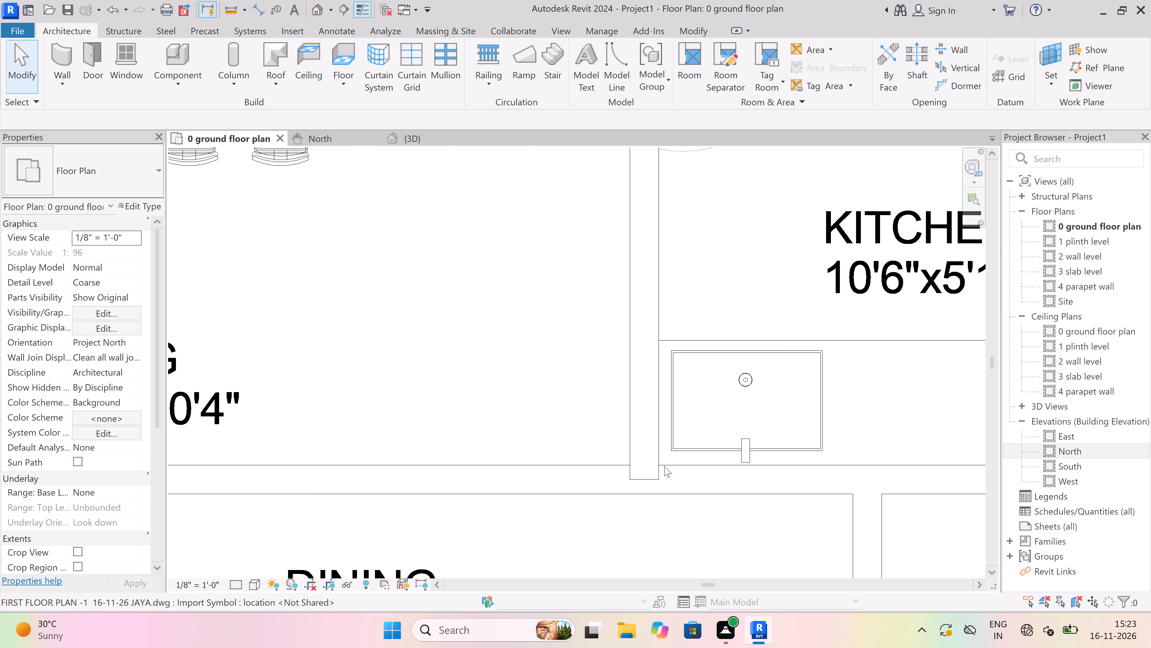
scroll(664, 466, "up", 4)
scroll(613, 494, "up", 4)
scroll(656, 467, "up", 3)
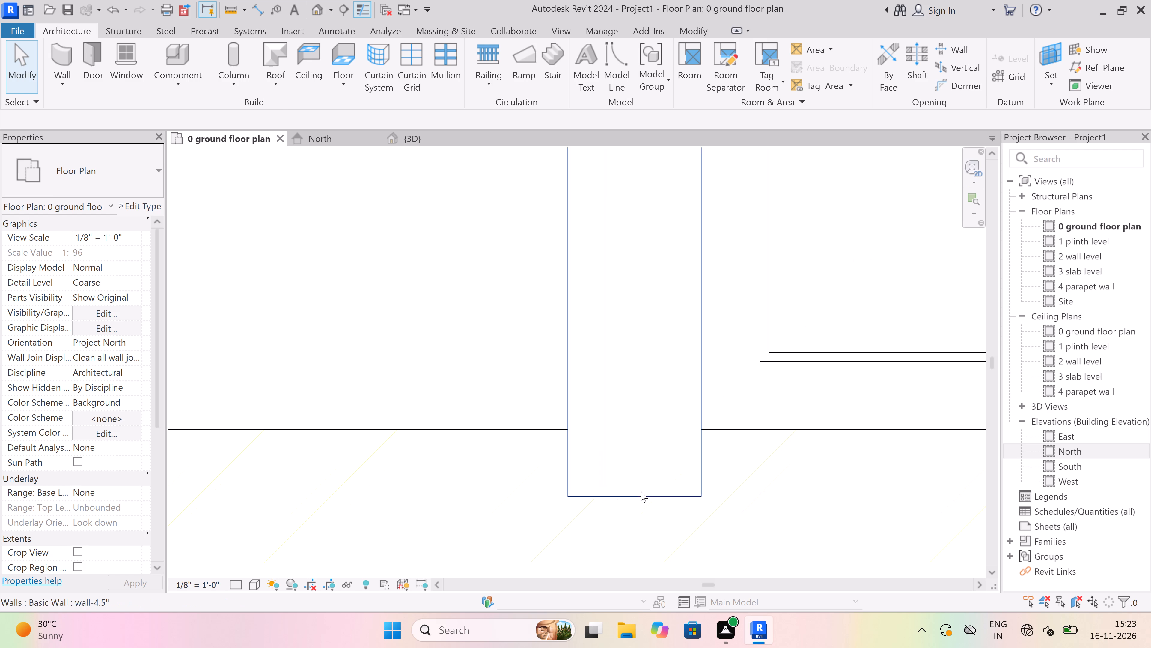
left_click(641, 491)
left_click_drag(635, 497, 633, 457)
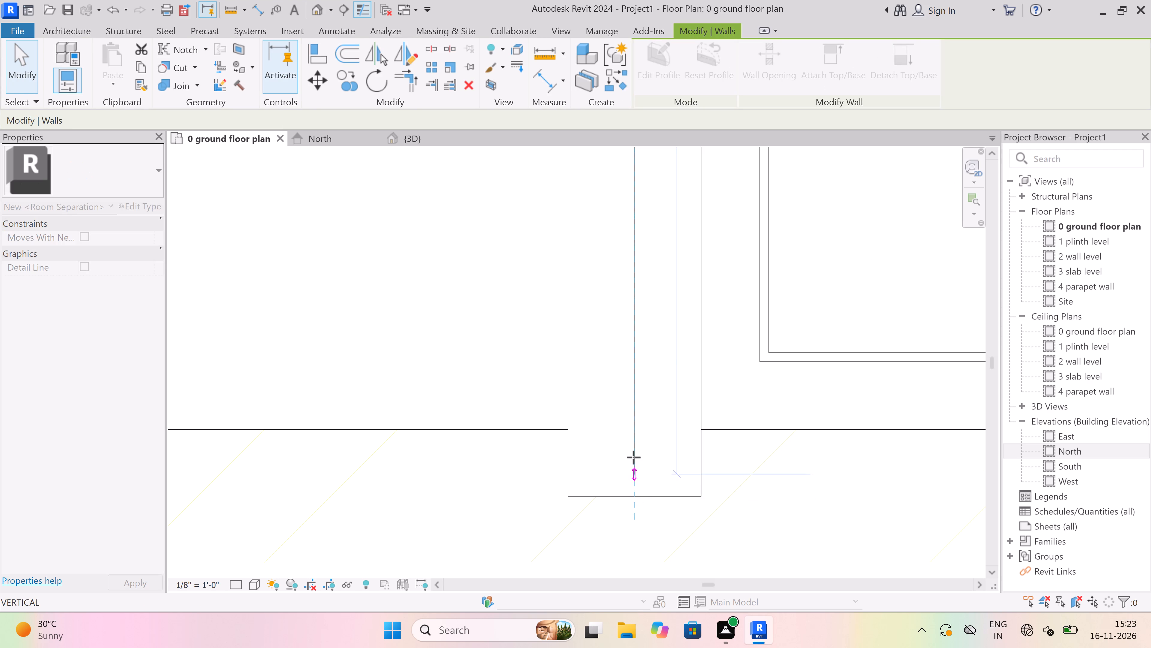
left_click_drag(633, 457, 634, 430)
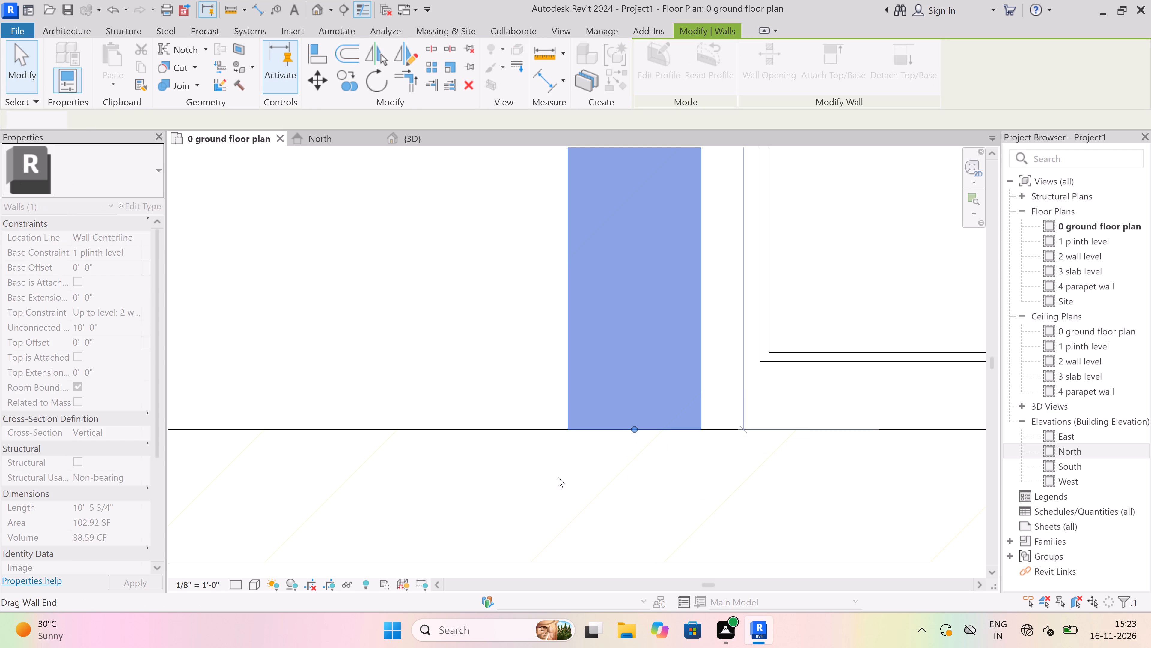
key("Escape")
Draw the wall-4.5" dividing wall between the north and south flats, from the west outer wall to the east outer wall.
scroll(548, 439, "down", 15)
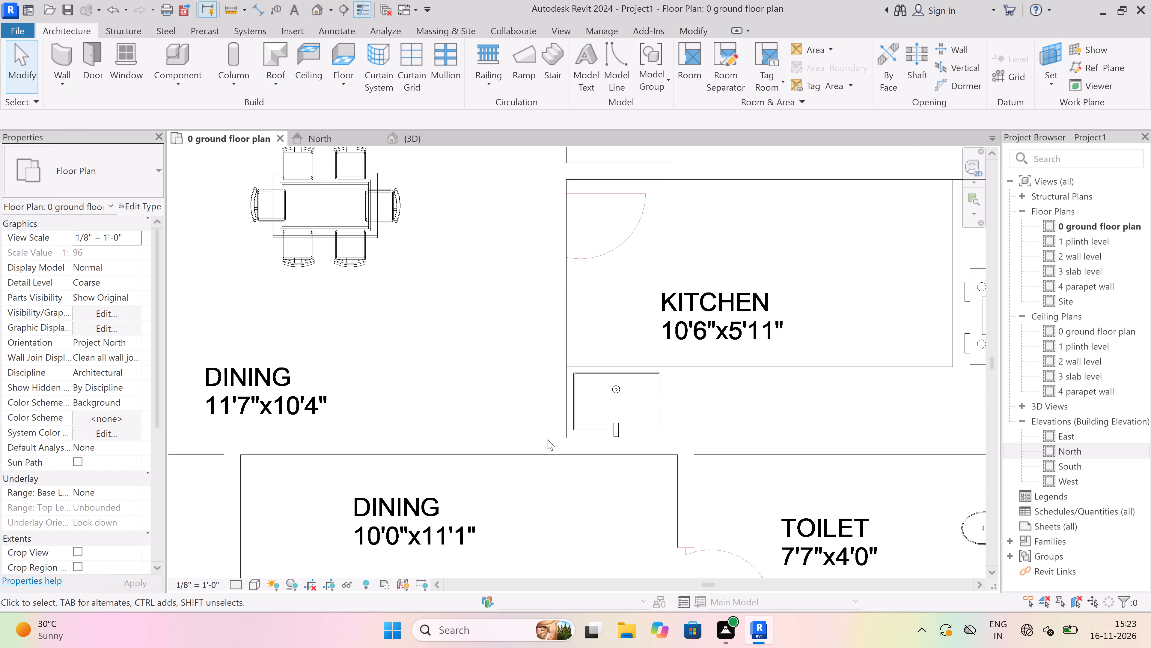
scroll(548, 439, "down", 15)
scroll(252, 417, "up", 3)
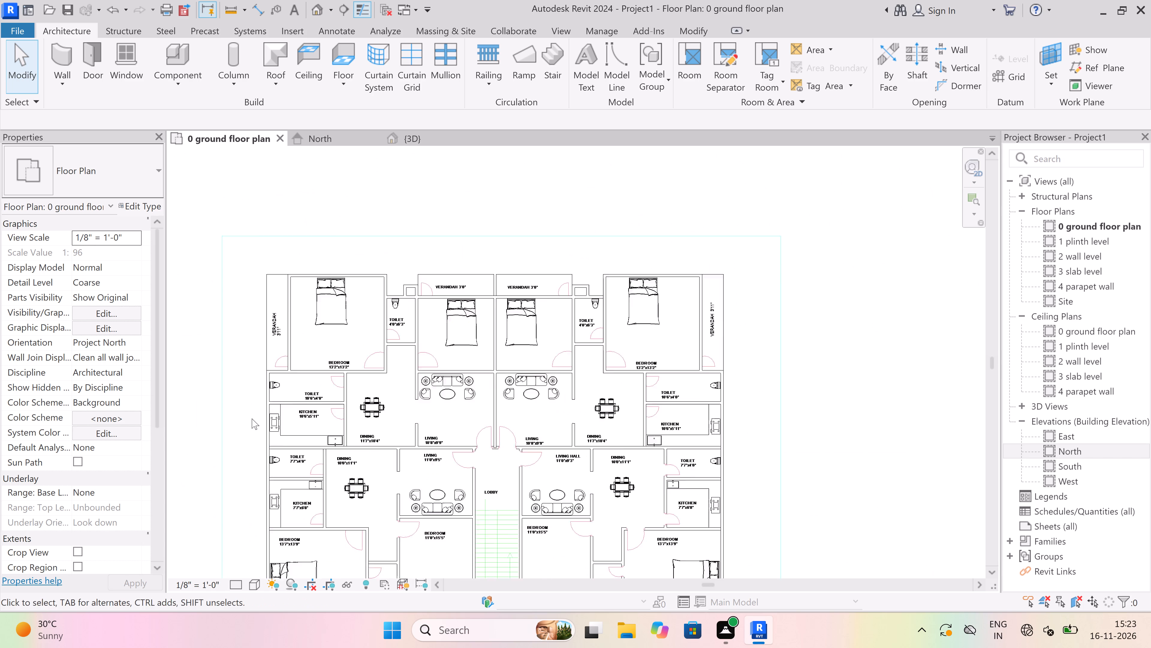
scroll(348, 480, "up", 5)
scroll(267, 430, "up", 3)
scroll(570, 446, "down", 4)
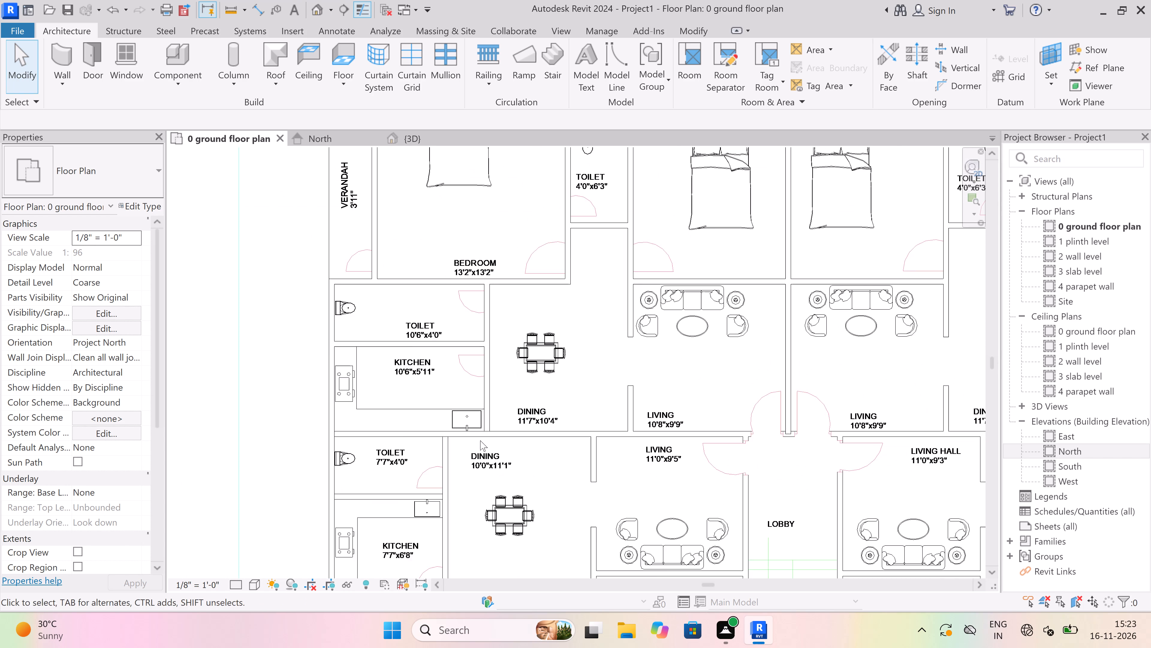
scroll(427, 438, "up", 3)
scroll(294, 405, "up", 6)
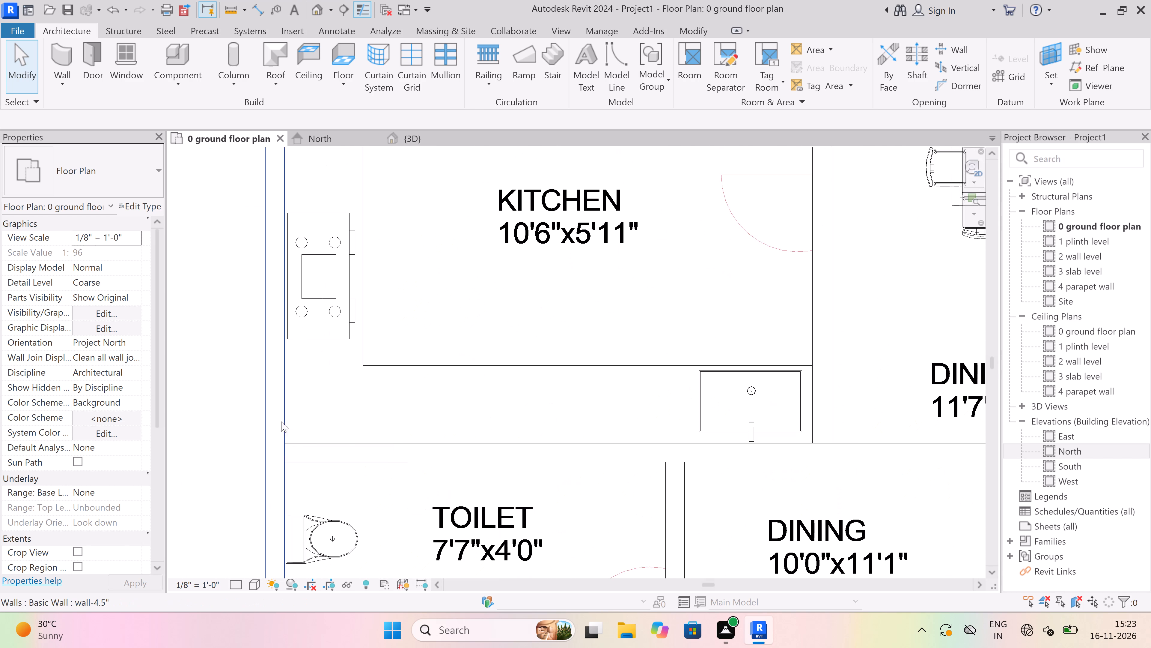
left_click(106, 183)
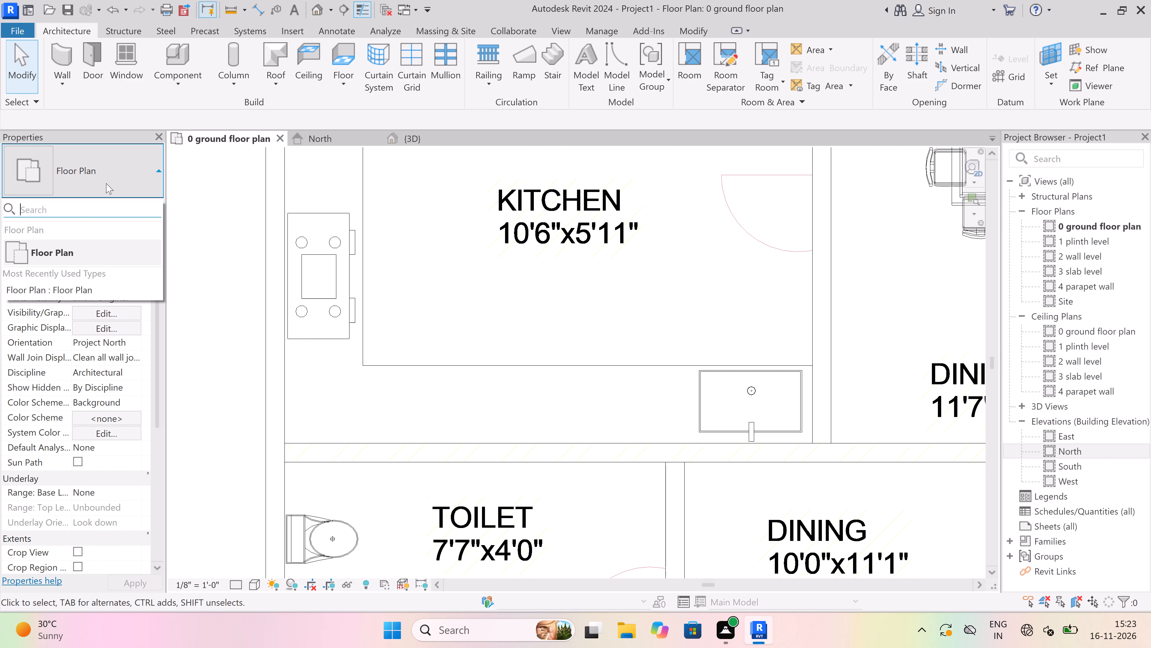
left_click(125, 179)
left_click(68, 84)
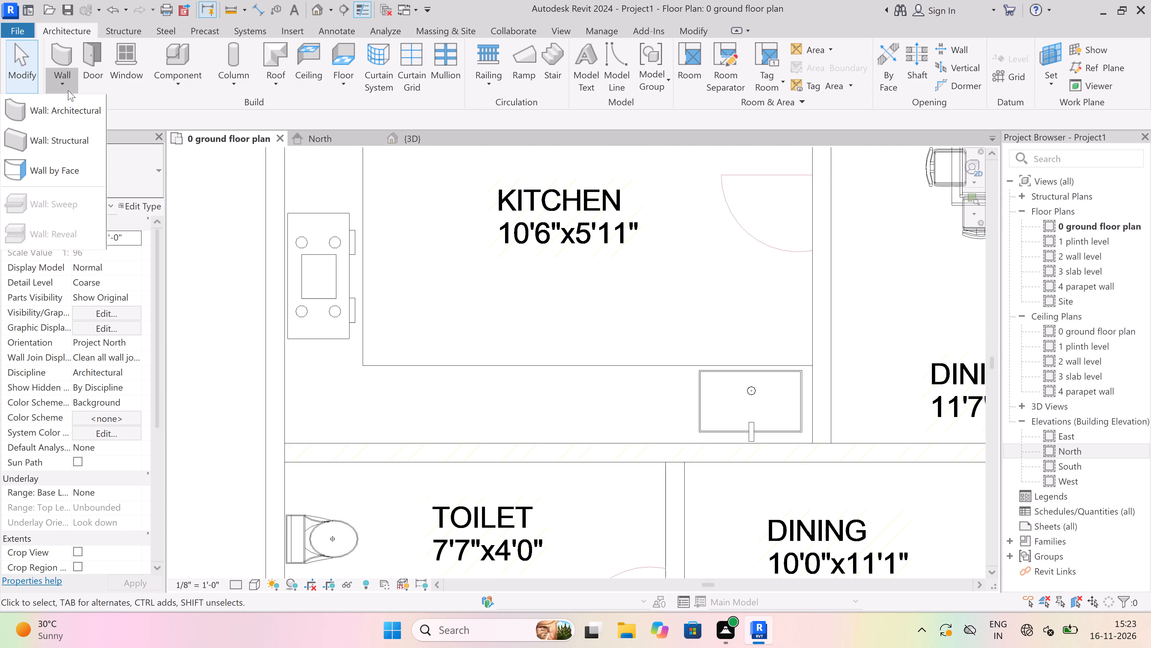
left_click(68, 109)
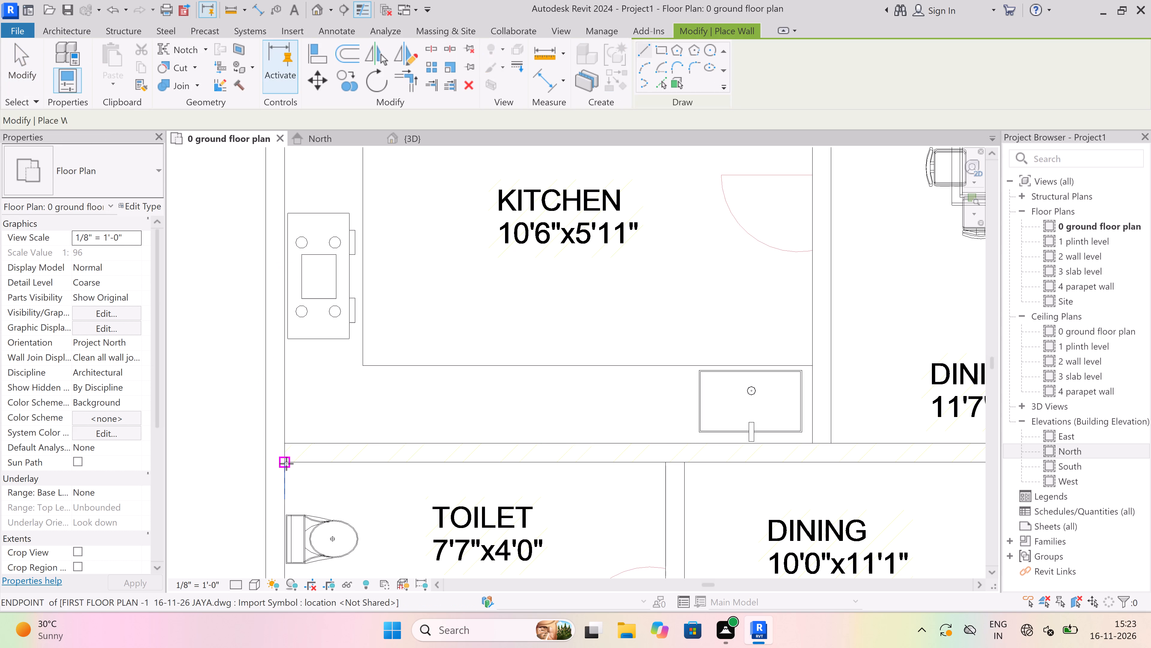
scroll(286, 463, "up", 11)
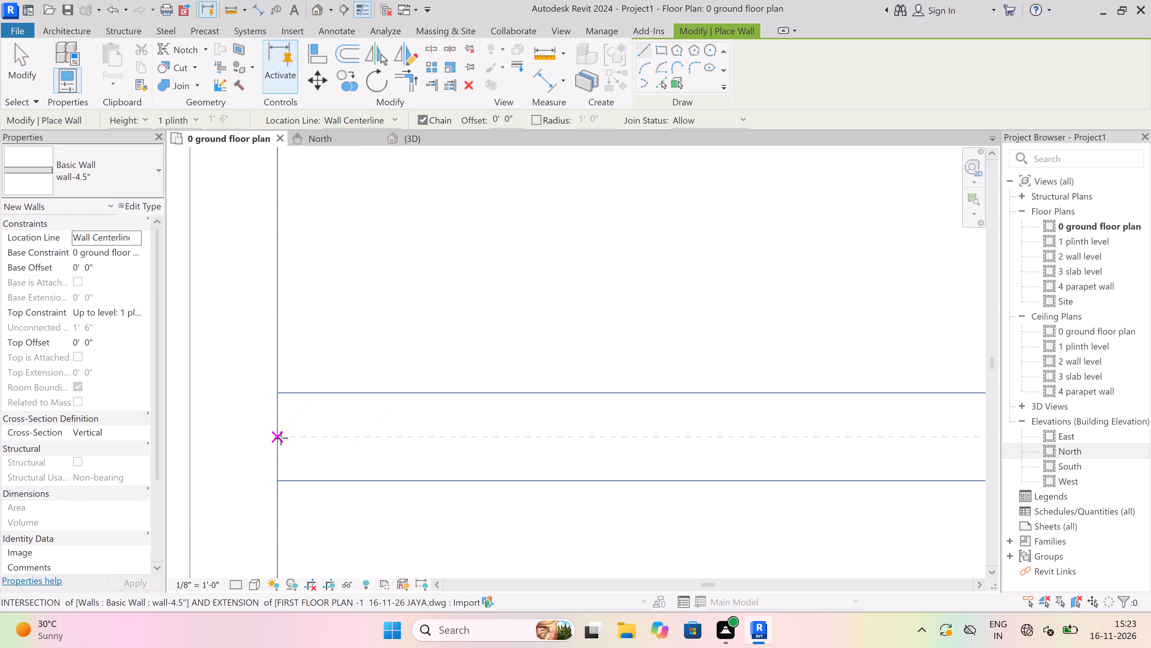
left_click_drag(281, 438, 286, 437)
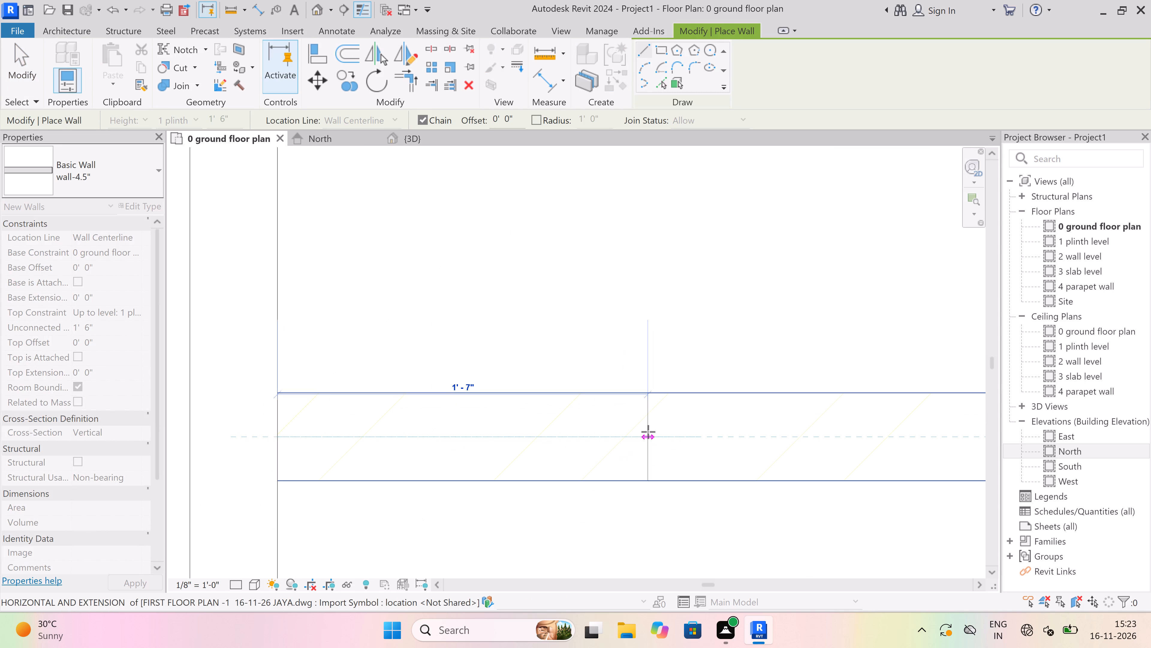
scroll(348, 409, "down", 10)
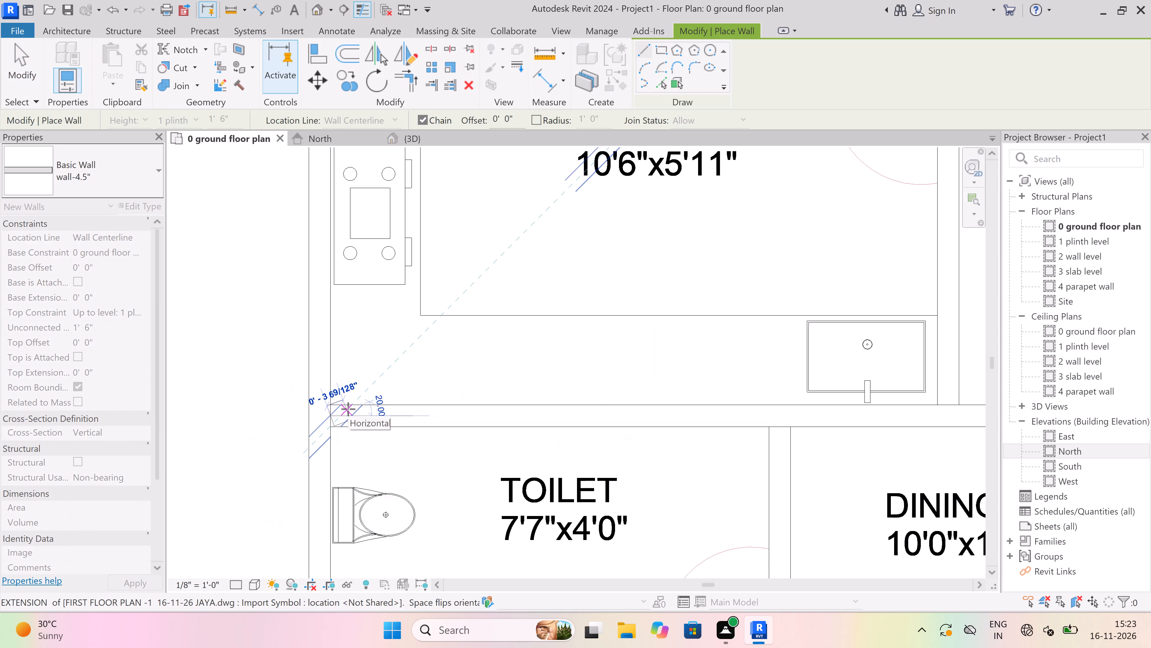
scroll(348, 409, "down", 8)
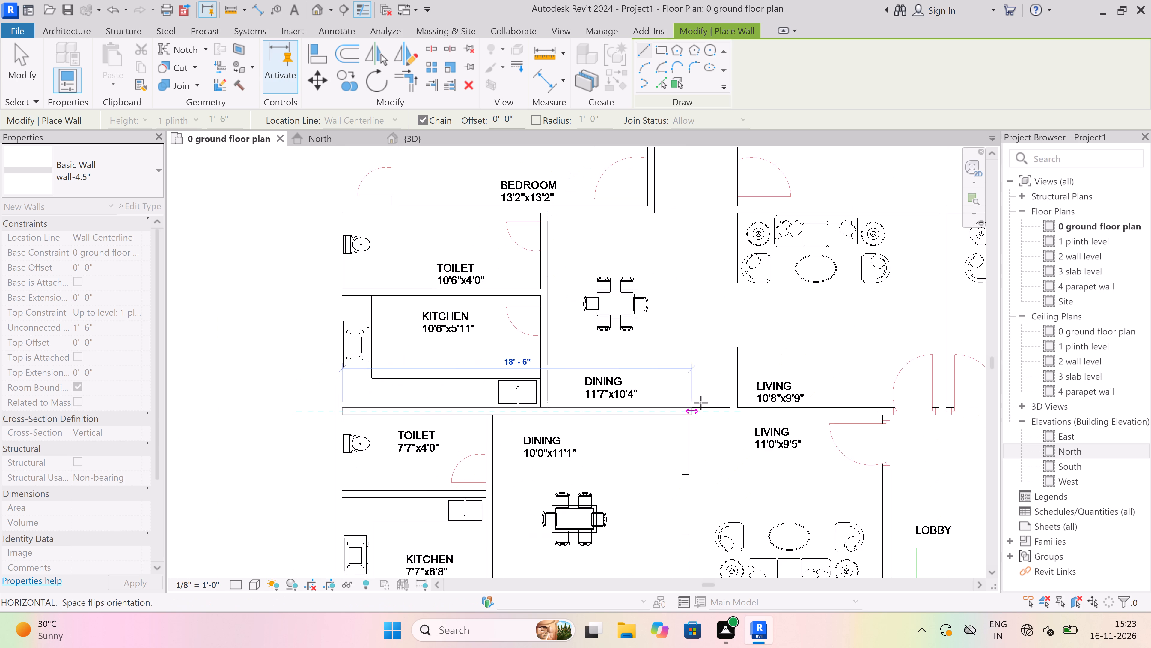
scroll(740, 401, "down", 4)
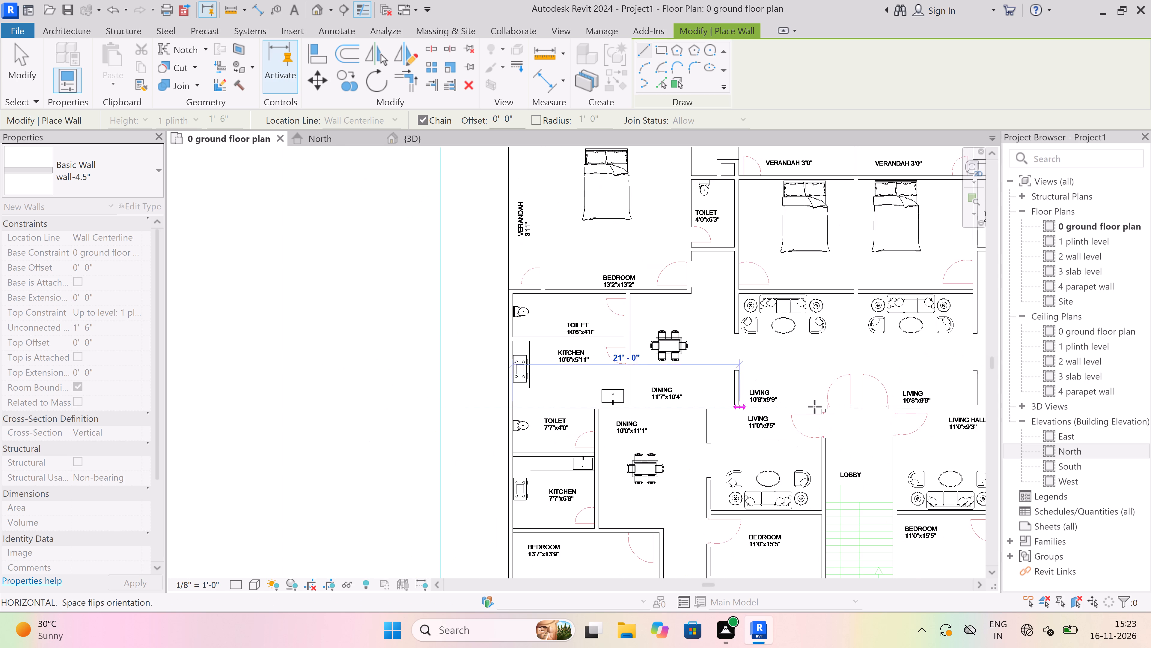
scroll(454, 366, "down", 3)
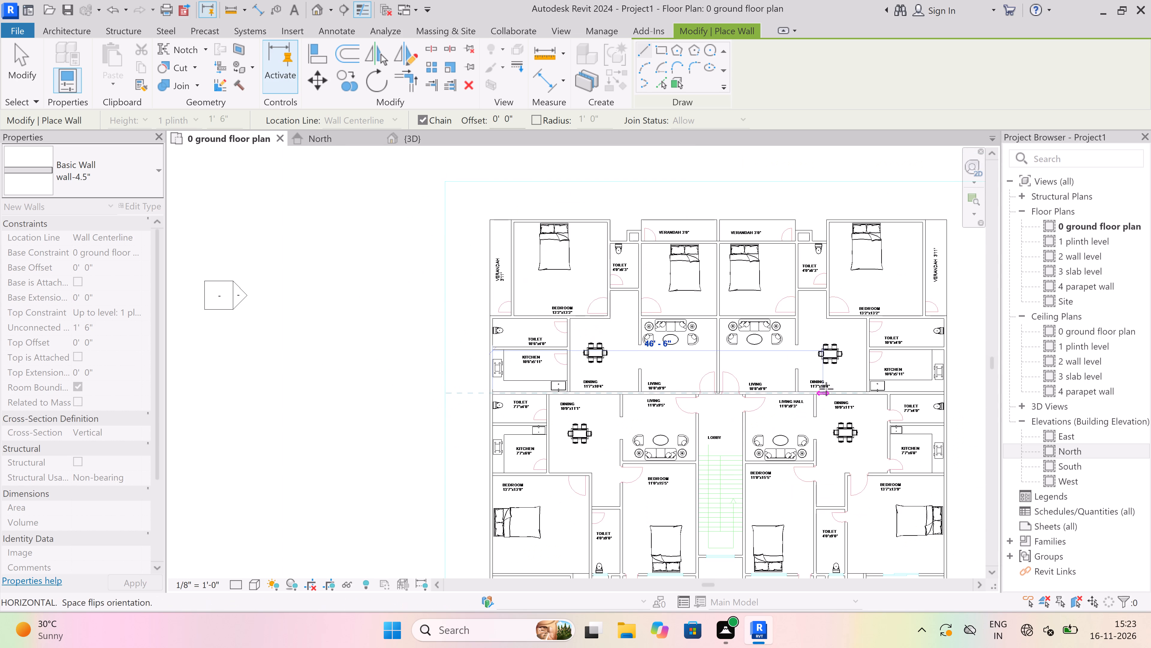
scroll(935, 390, "up", 3)
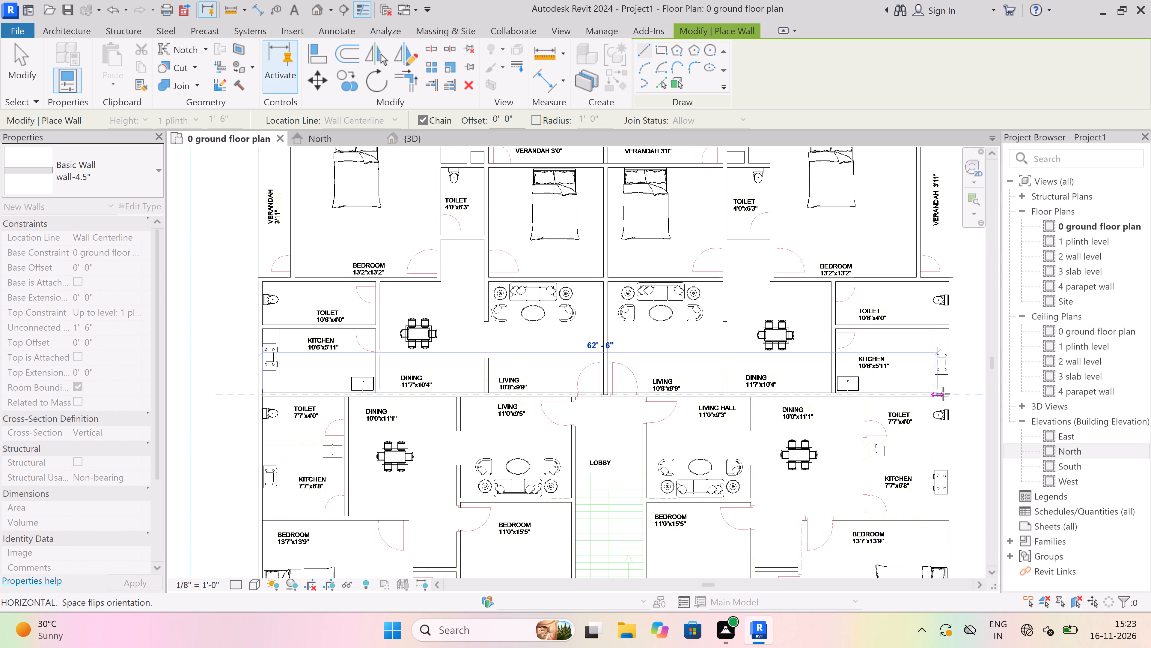
scroll(947, 395, "up", 7)
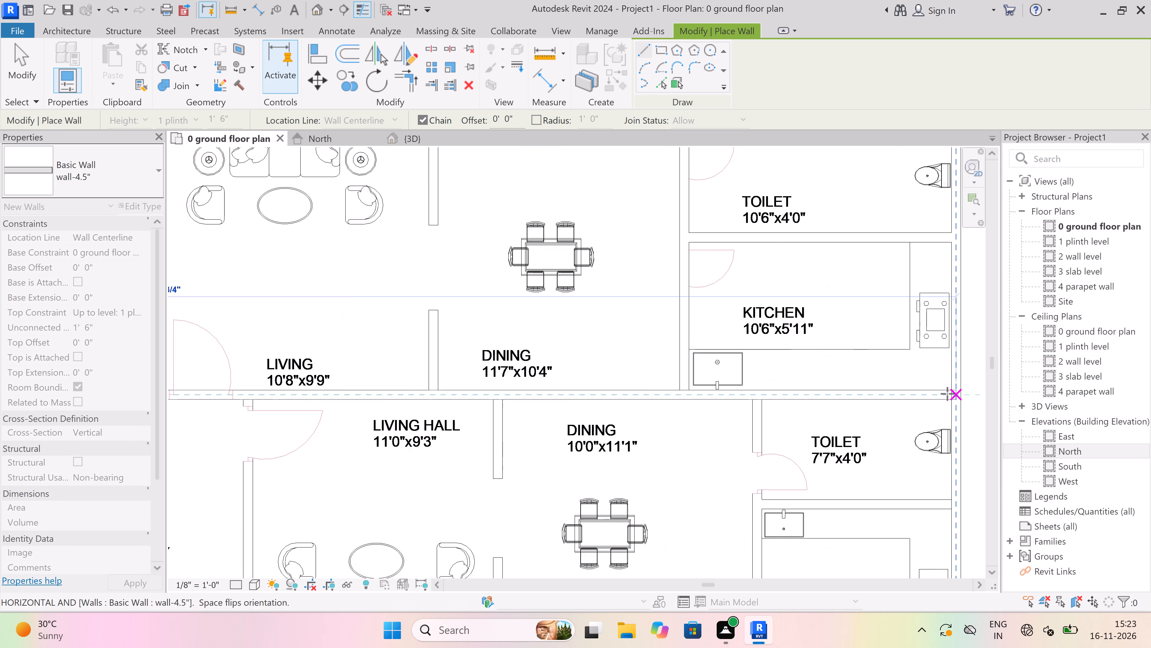
scroll(947, 394, "up", 9)
left_click(962, 397)
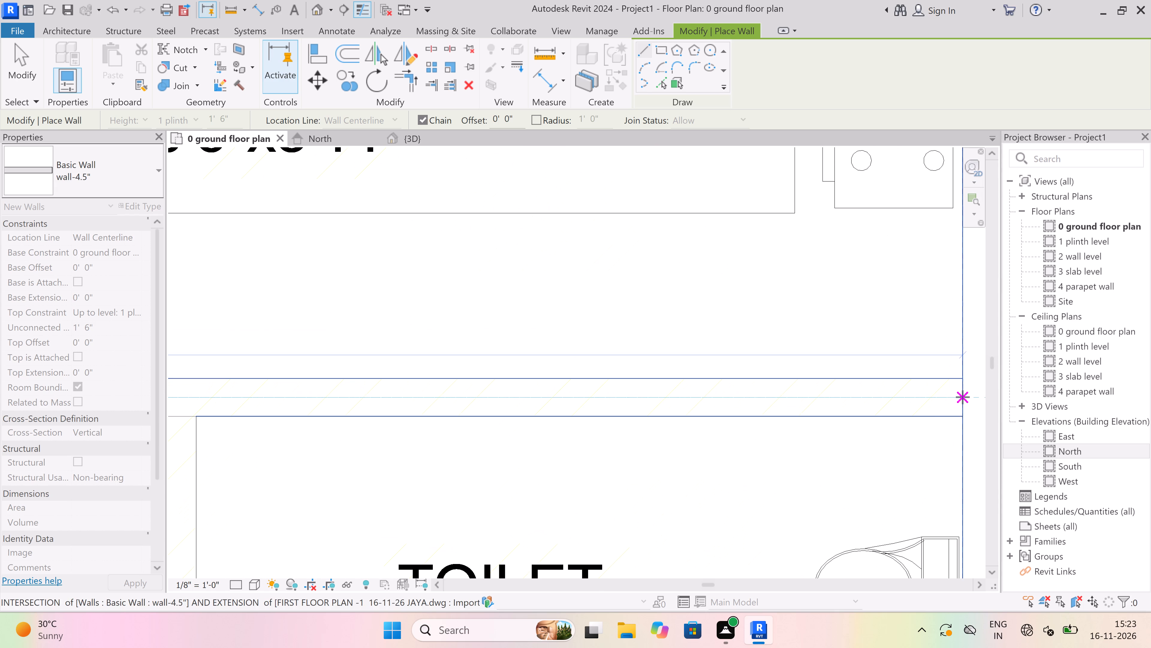
key("Escape")
Draw a short wall-4.5" wall between the northwest flat's dining and living rooms, from the dividing wall up to the opening.
scroll(777, 373, "down", 6)
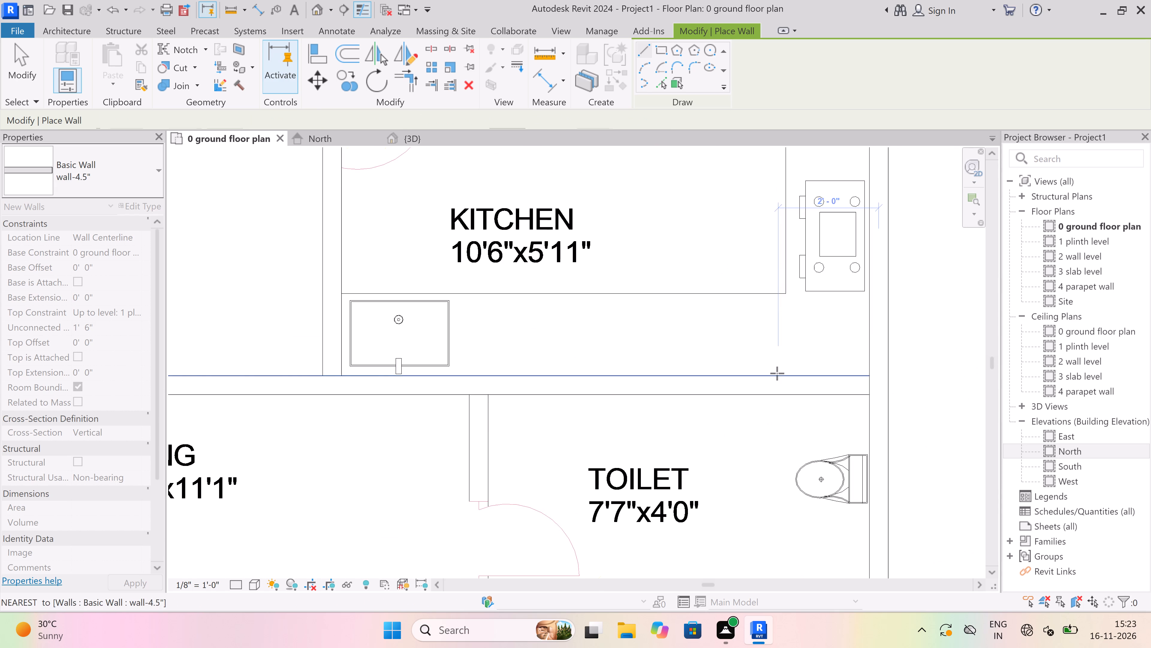
scroll(777, 373, "down", 11)
scroll(350, 329, "up", 3)
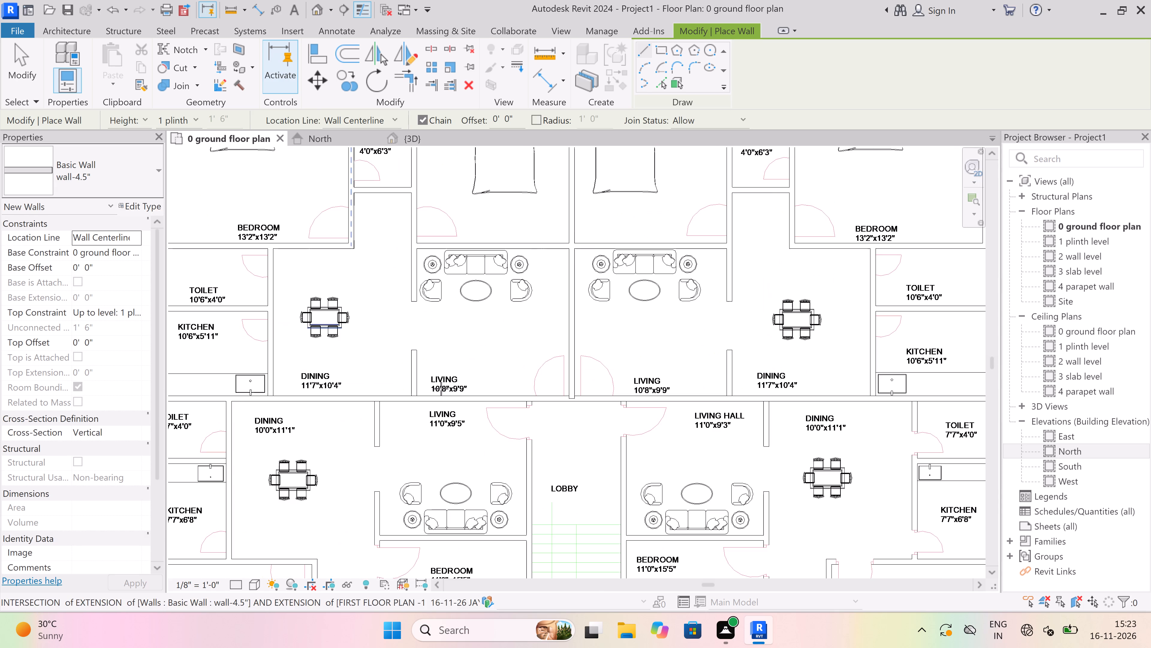
scroll(449, 393, "up", 3)
scroll(393, 371, "up", 4)
scroll(389, 304, "up", 3)
scroll(392, 351, "up", 3)
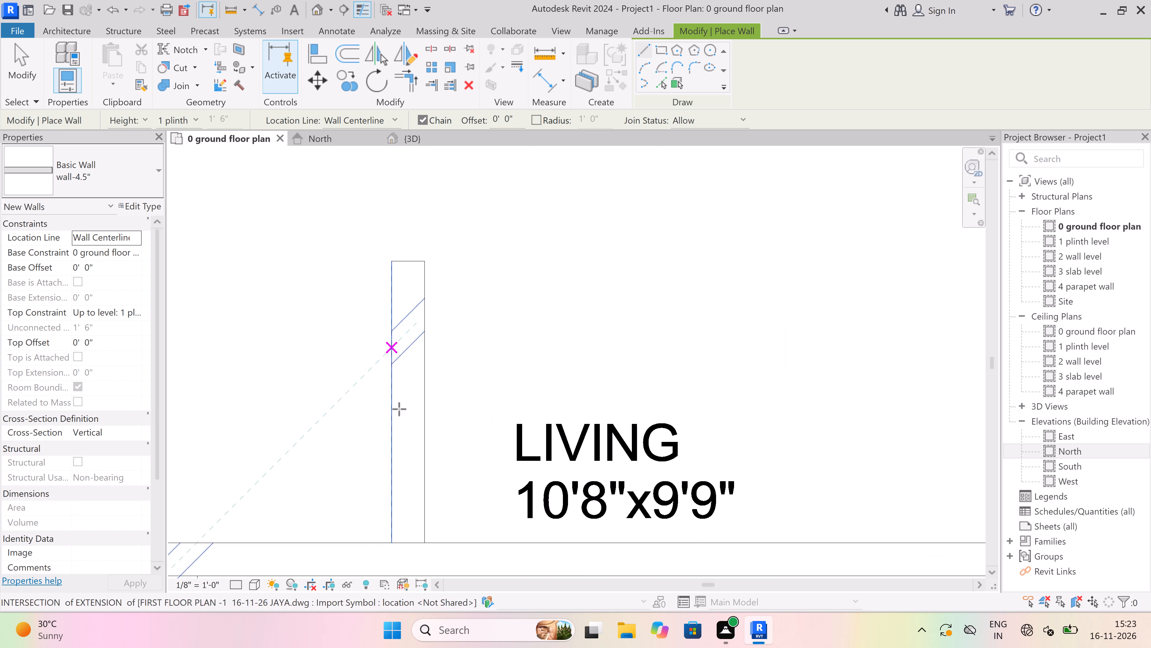
left_click_drag(407, 542, 407, 539)
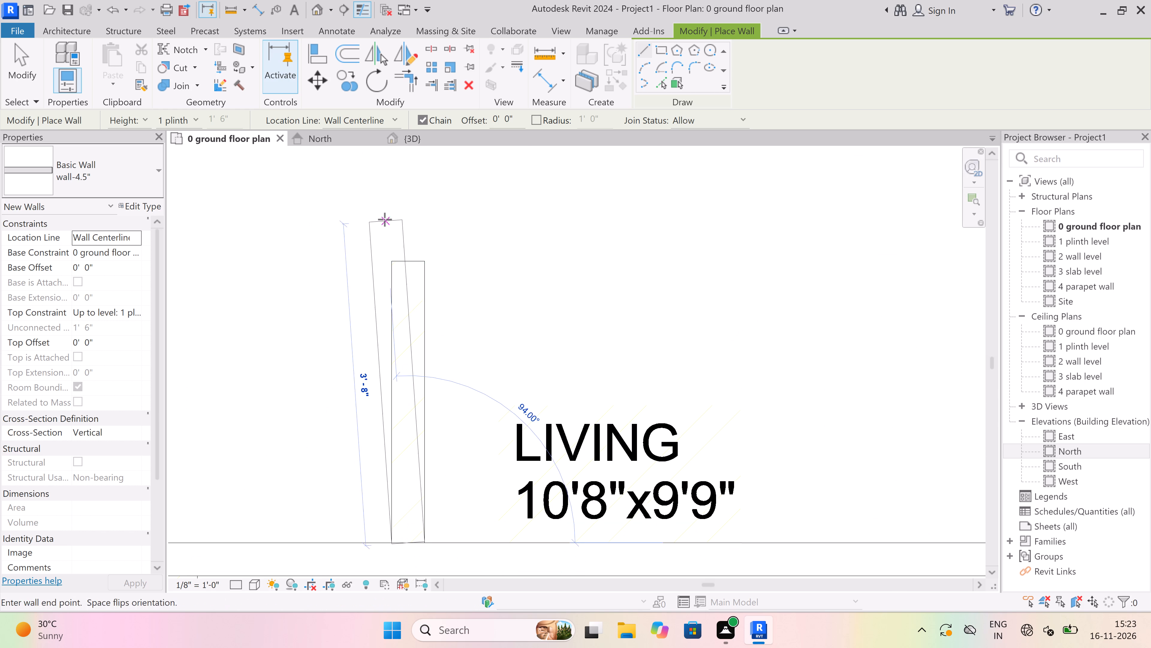
left_click(407, 264)
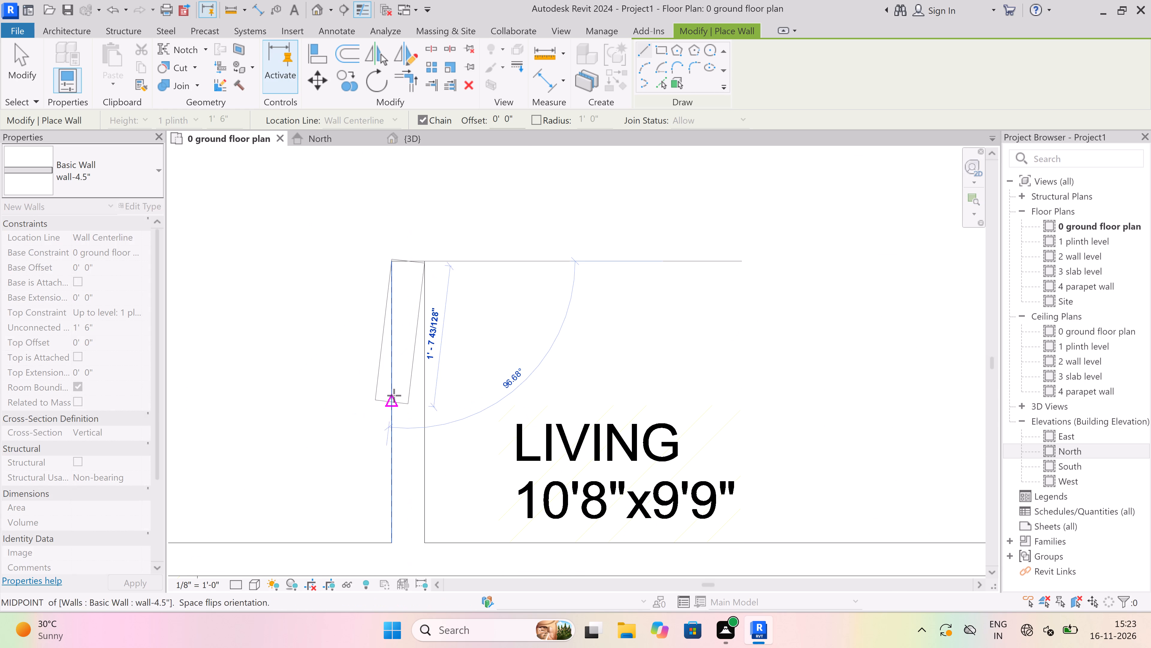
key("Escape")
Draw a wall-4.5" wall about 3' 4" long between the southwest flat's dining and living rooms, from the dividing wall down to the opening.
scroll(399, 325, "down", 17)
scroll(327, 412, "up", 4)
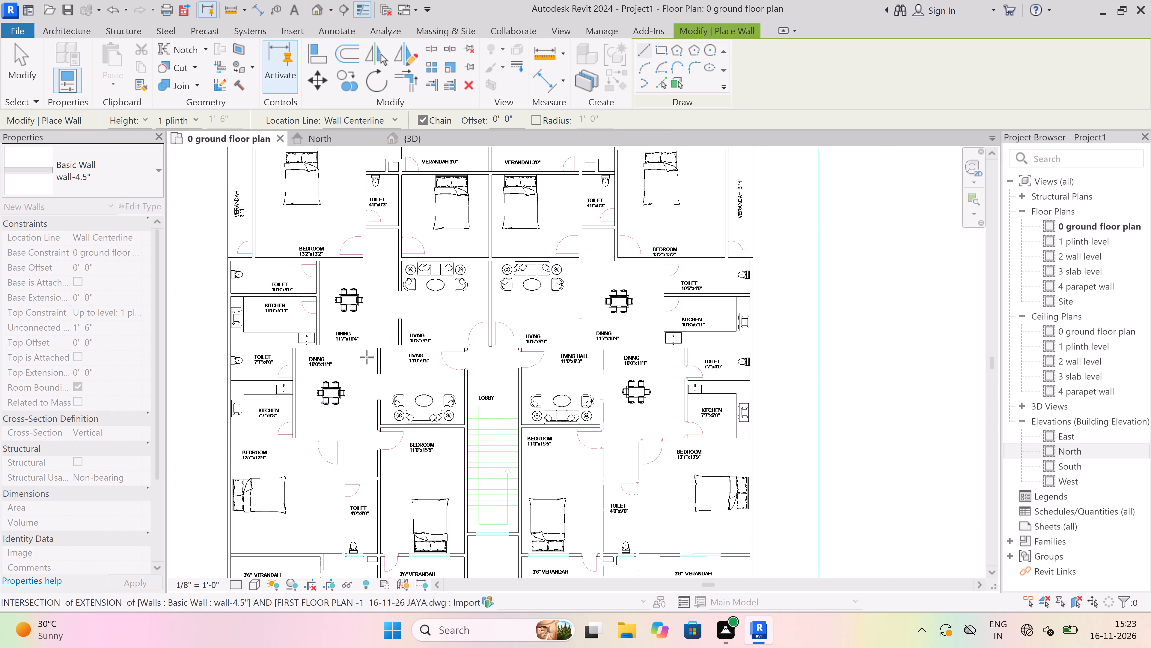
scroll(384, 333, "up", 4)
scroll(474, 260, "up", 3)
scroll(438, 283, "up", 4)
scroll(383, 298, "up", 4)
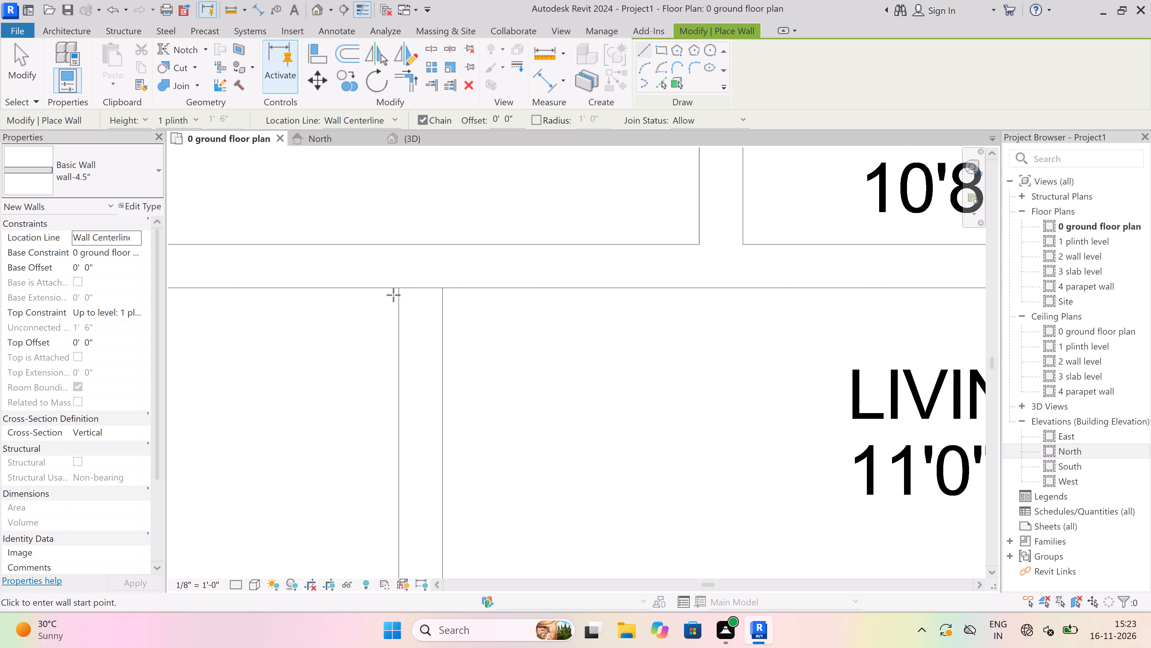
scroll(408, 285, "down", 3)
left_click_drag(415, 284, 415, 286)
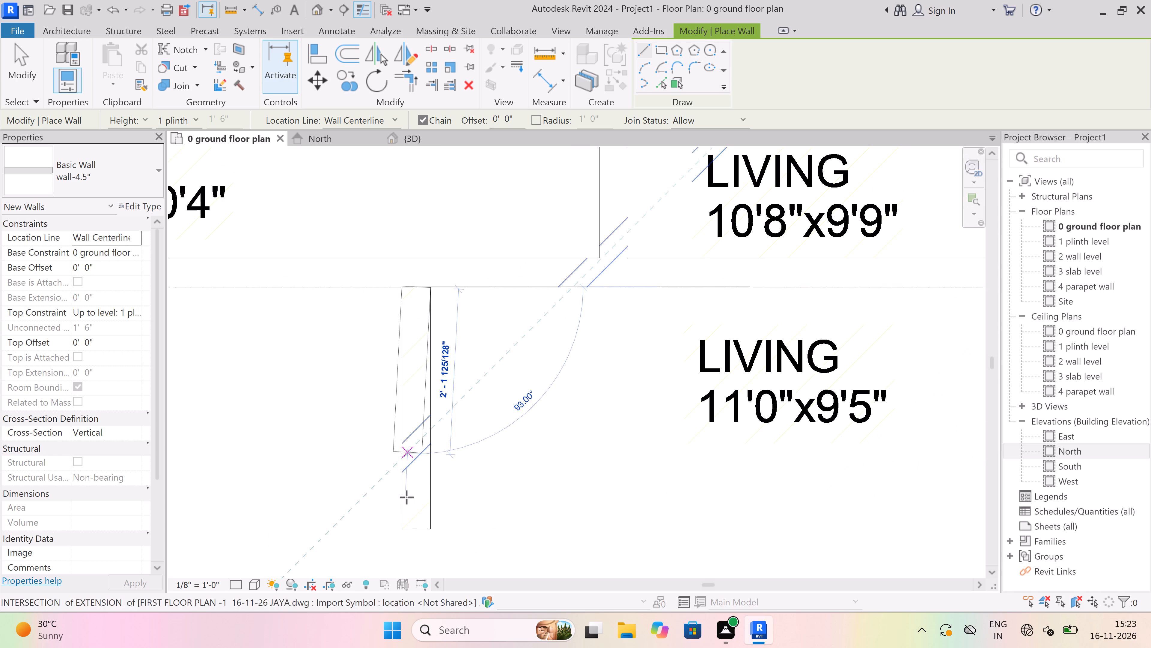
left_click(412, 531)
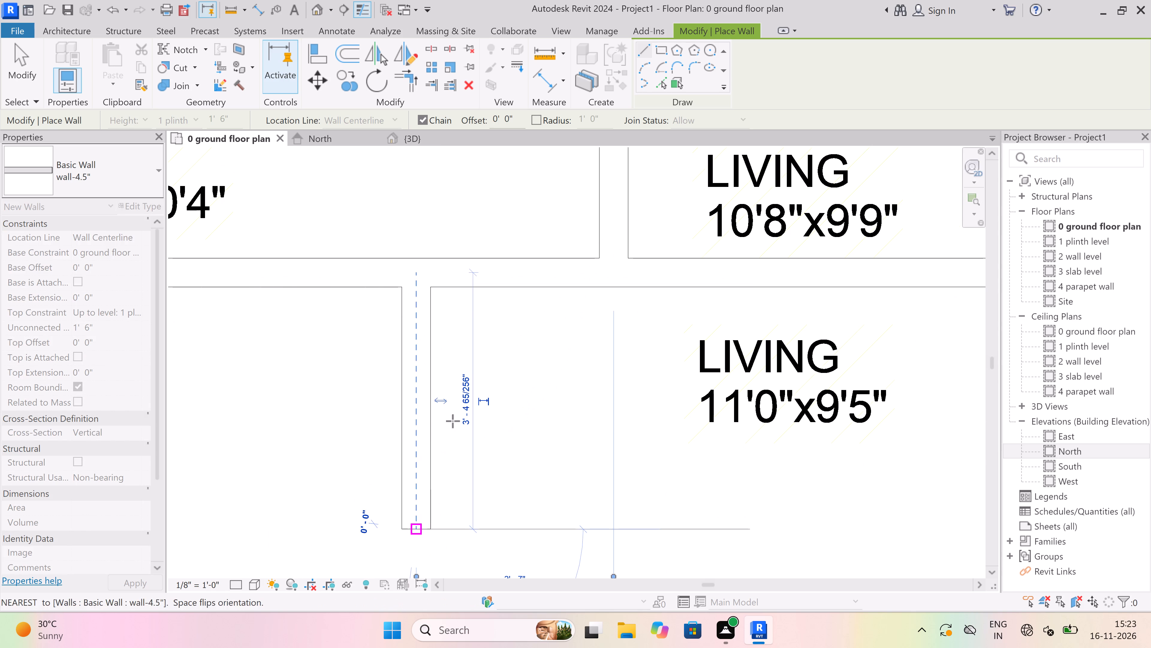
key("Escape")
Draw a short wall-4.5" wall between the northeast flat's living and dining rooms, from the dividing wall up to the opening.
scroll(463, 367, "down", 10)
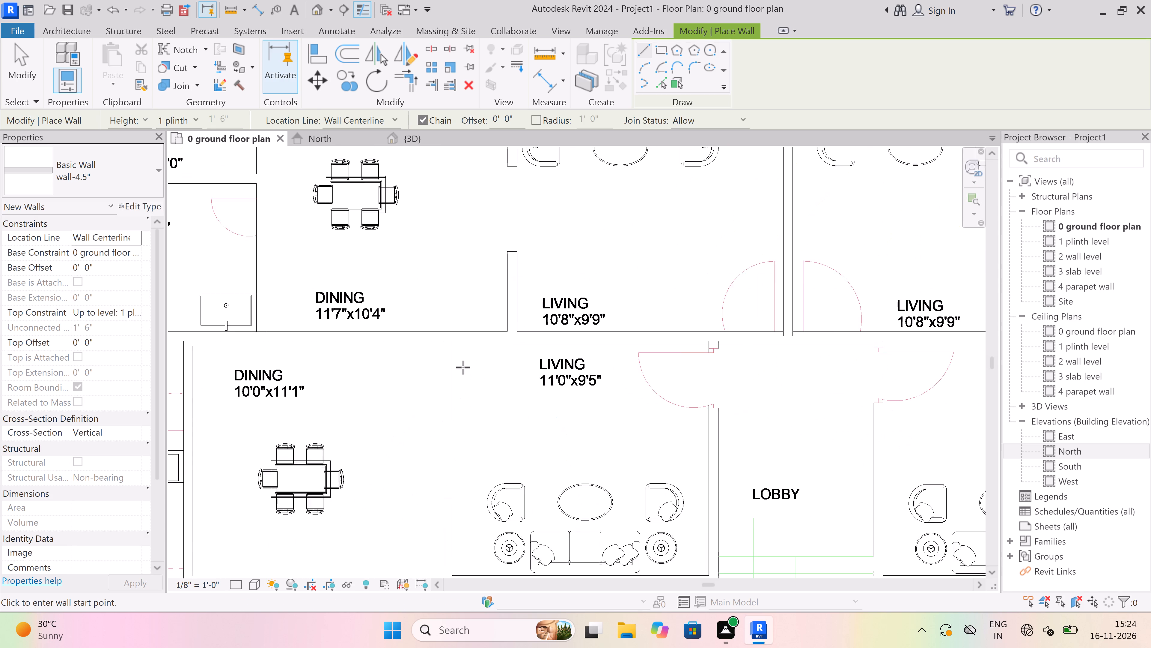
scroll(463, 367, "down", 6)
scroll(573, 335, "up", 1)
scroll(619, 333, "up", 4)
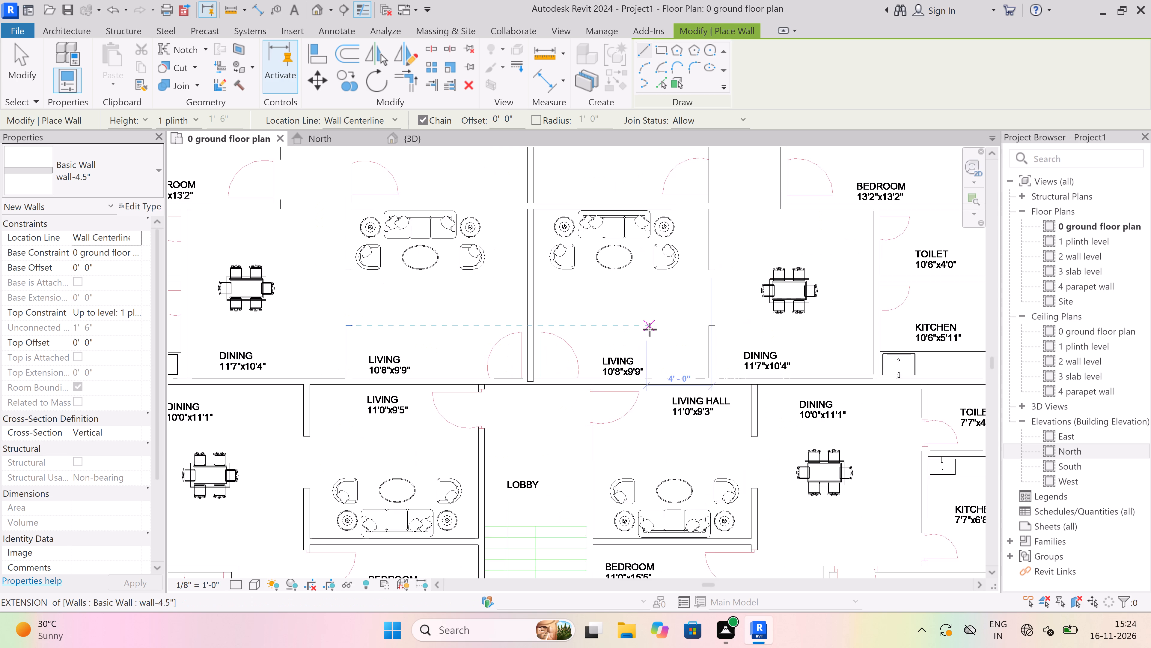
scroll(650, 329, "up", 3)
scroll(720, 374, "up", 3)
scroll(746, 375, "up", 4)
scroll(769, 429, "up", 3)
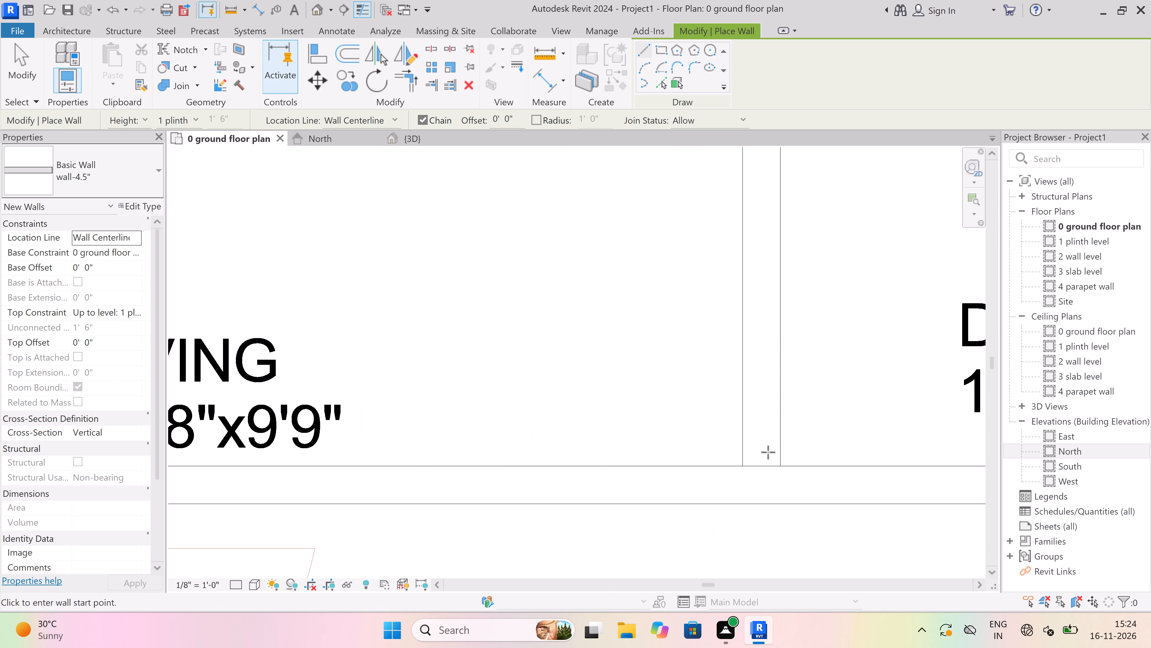
left_click_drag(762, 468, 763, 464)
scroll(763, 362, "down", 4)
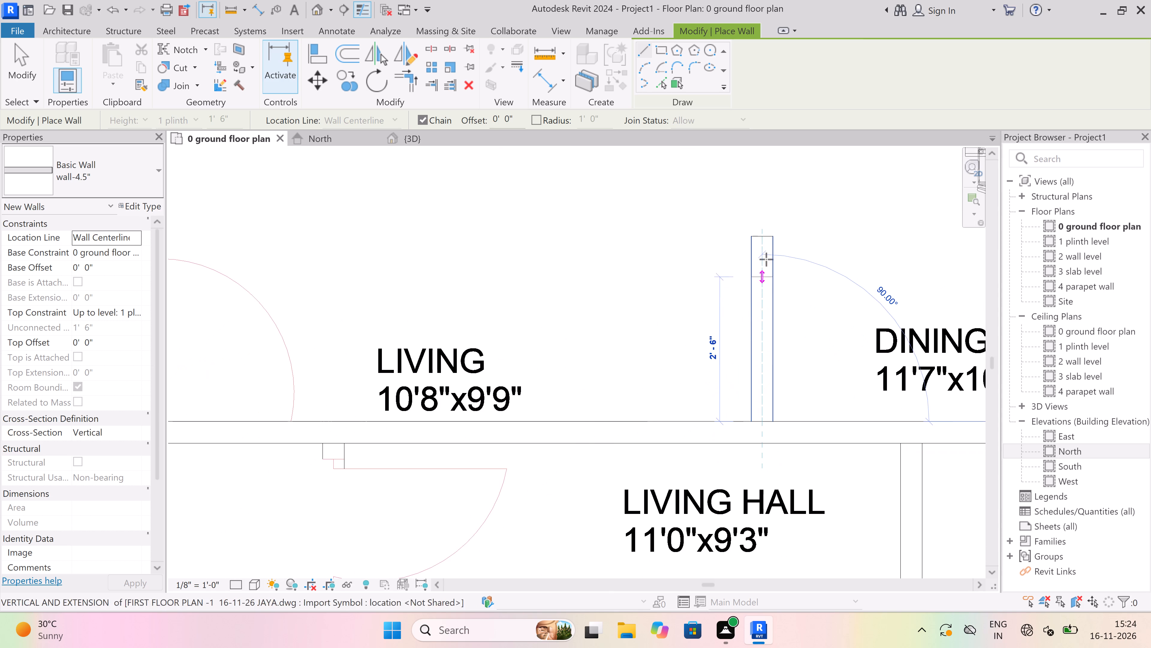
scroll(771, 235, "up", 2)
left_click(765, 234)
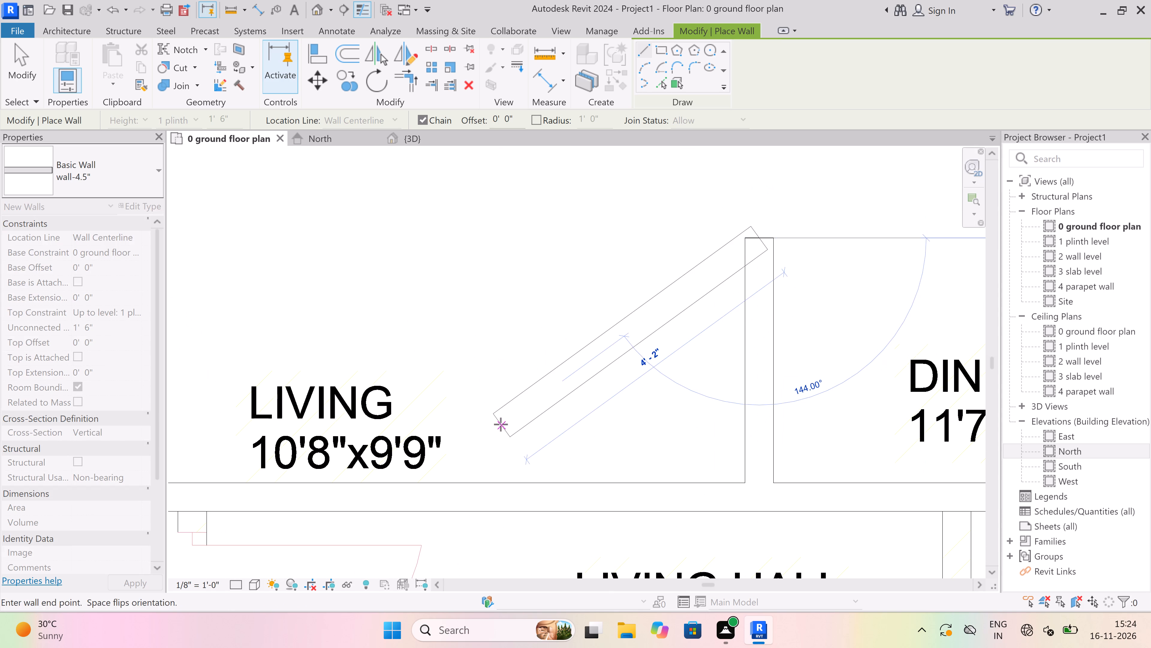
key("Escape")
scroll(509, 388, "down", 9)
scroll(714, 459, "up", 3)
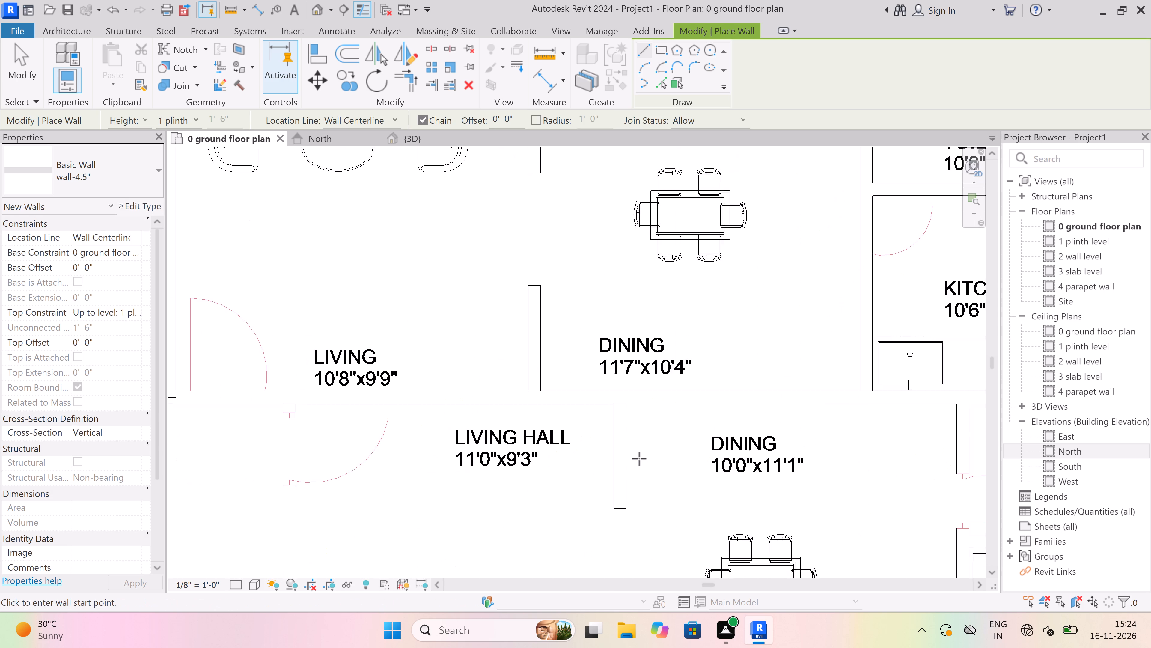
Draw a wall-4.5" wall about 3' 4" long between the southeast flat's living hall and dining room, from the dividing wall down to the opening.
scroll(639, 458, "up", 4)
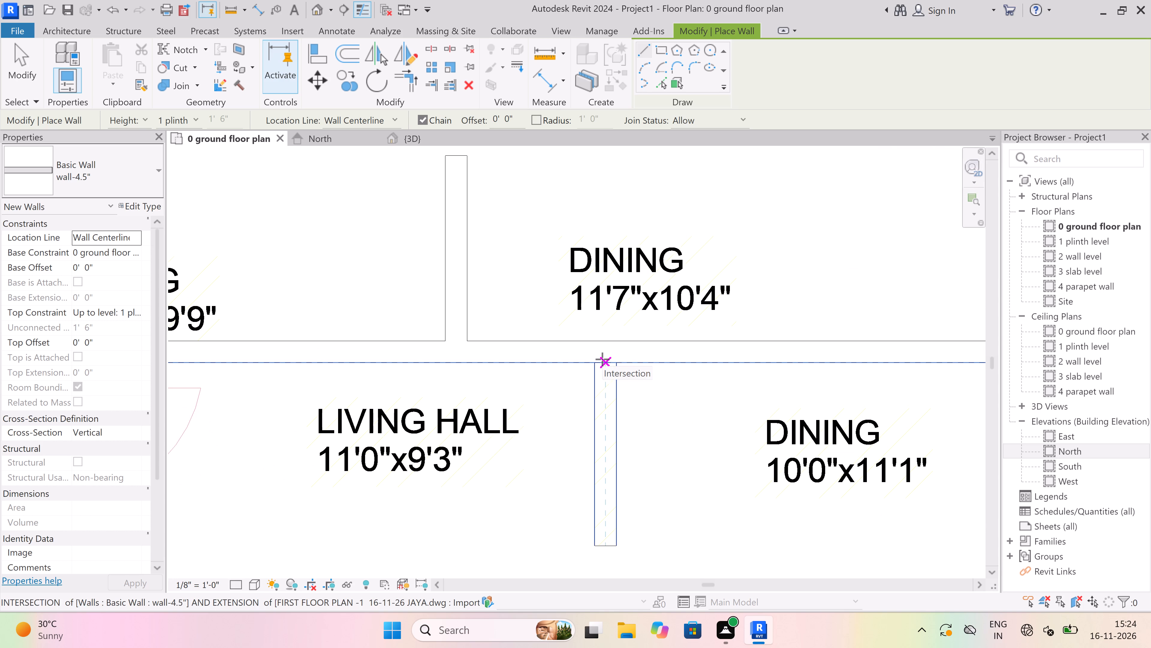
left_click_drag(602, 358, 604, 365)
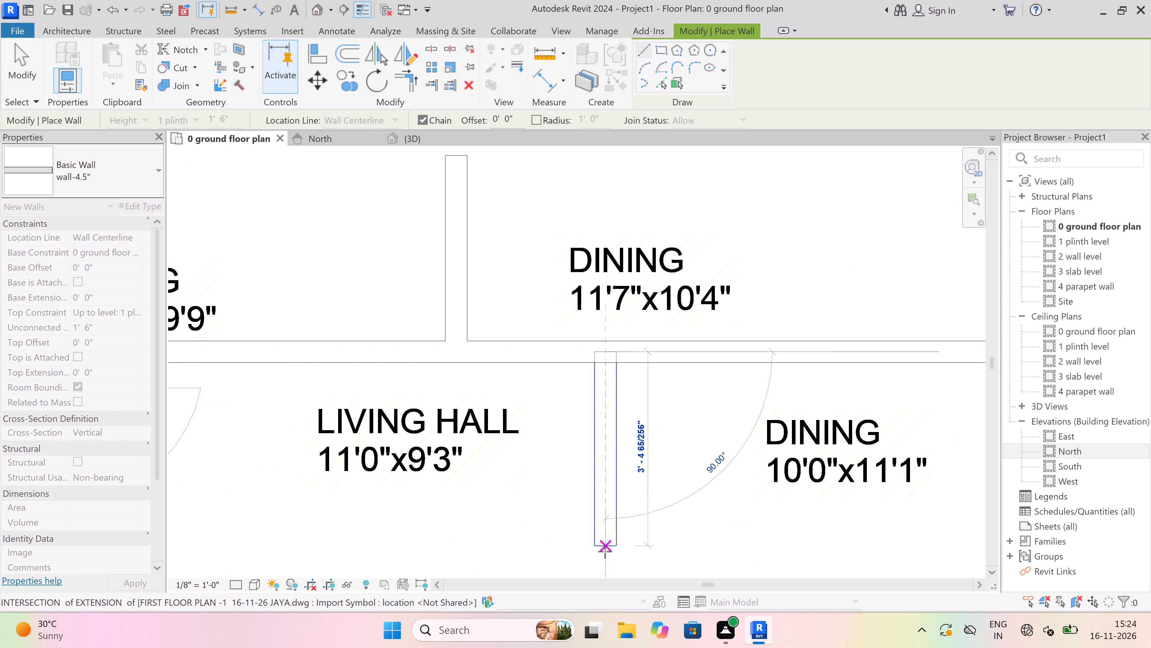
left_click(605, 551)
key("Escape")
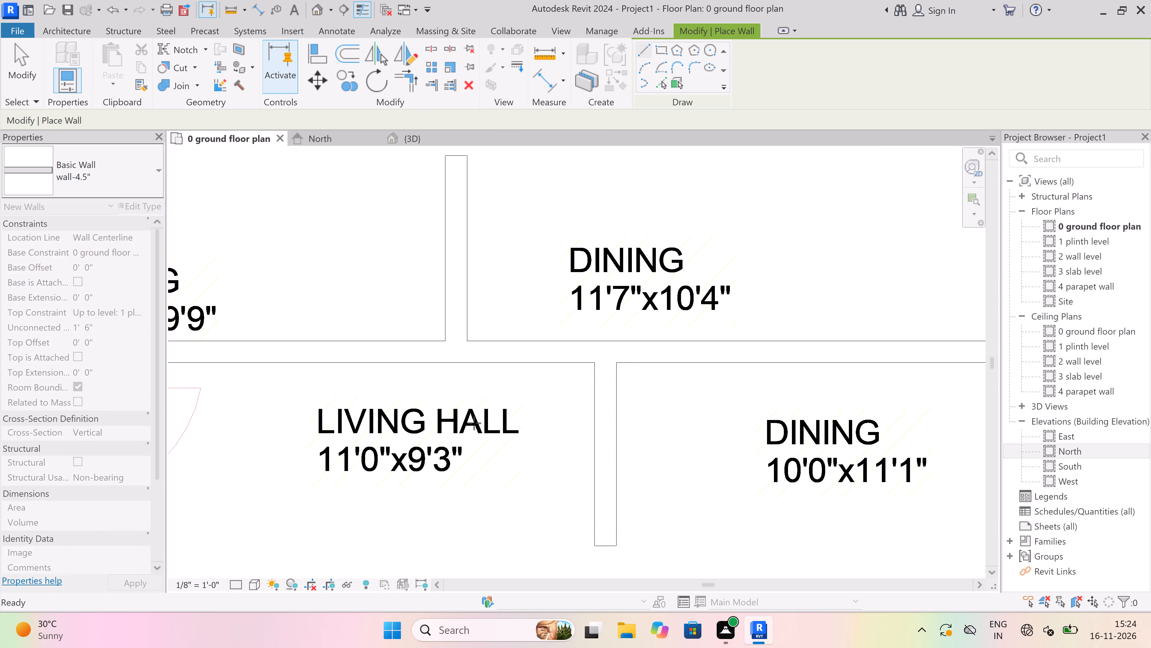
Draw a wall-4.5" wall along the west side of the lobby and staircase, from the dividing wall down to the southern verandah's outer edge.
scroll(476, 420, "down", 4)
scroll(549, 375, "down", 9)
scroll(625, 379, "down", 1)
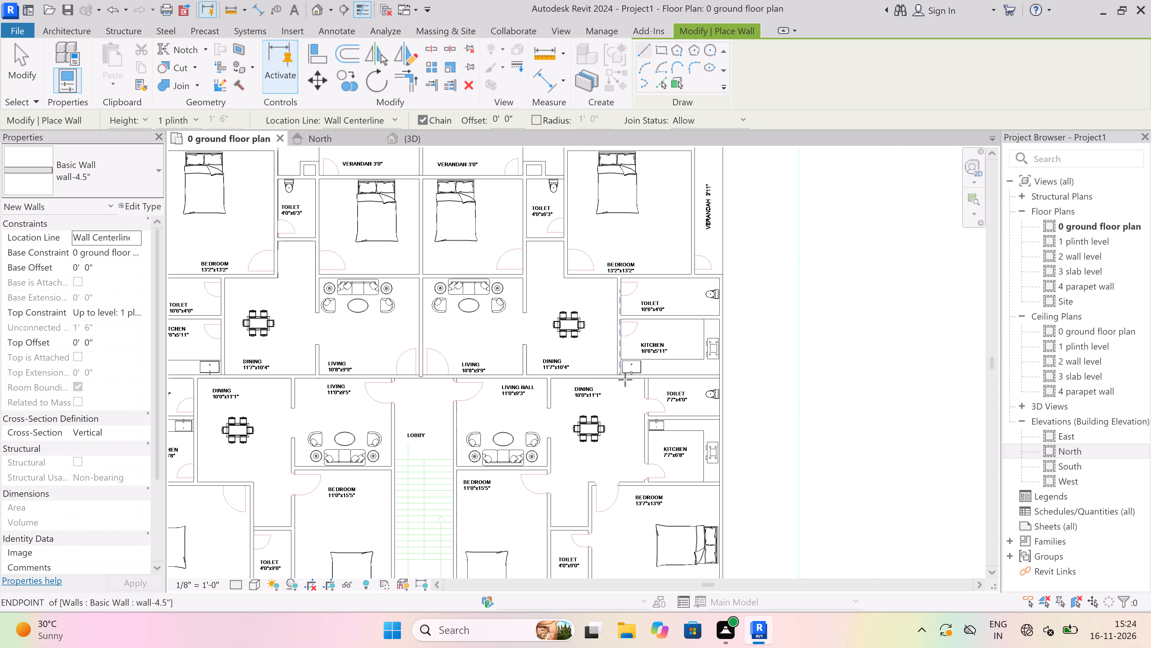
scroll(625, 379, "down", 2)
scroll(496, 381, "up", 3)
scroll(452, 393, "down", 4)
scroll(453, 392, "up", 4)
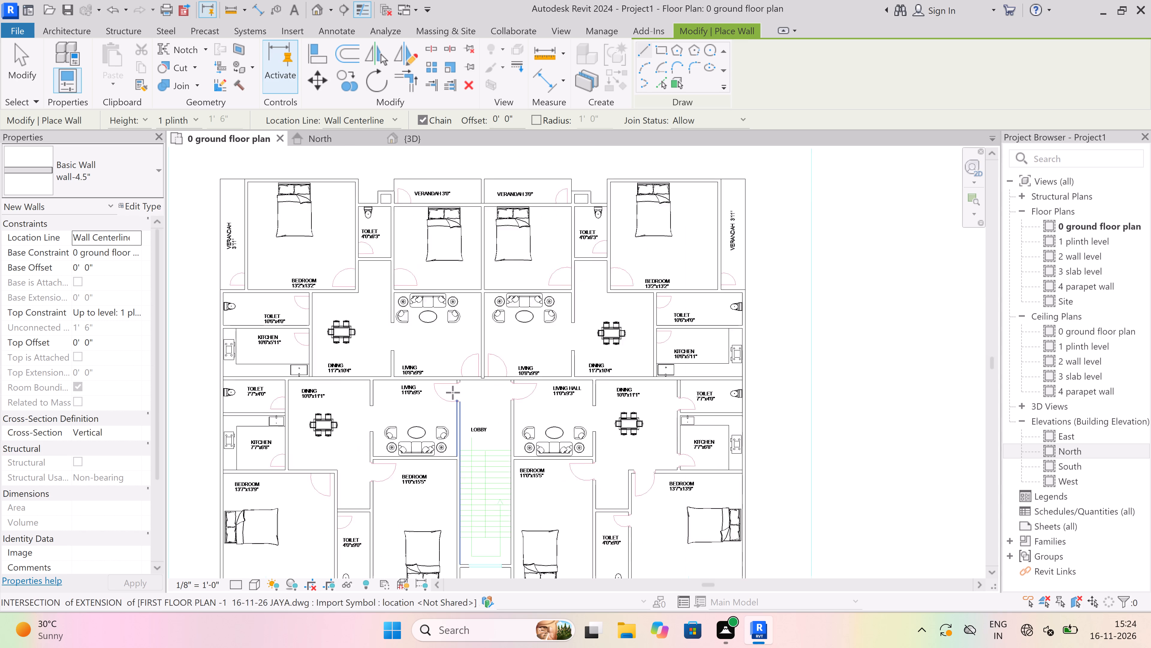
scroll(453, 392, "up", 4)
scroll(458, 364, "up", 13)
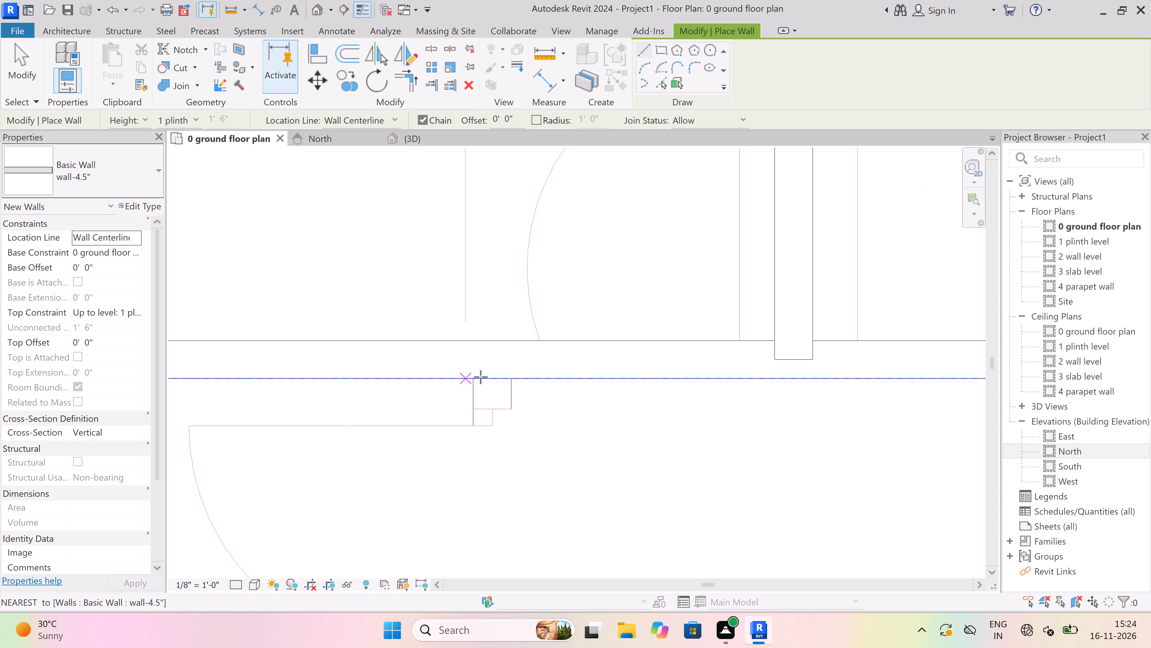
left_click(490, 375)
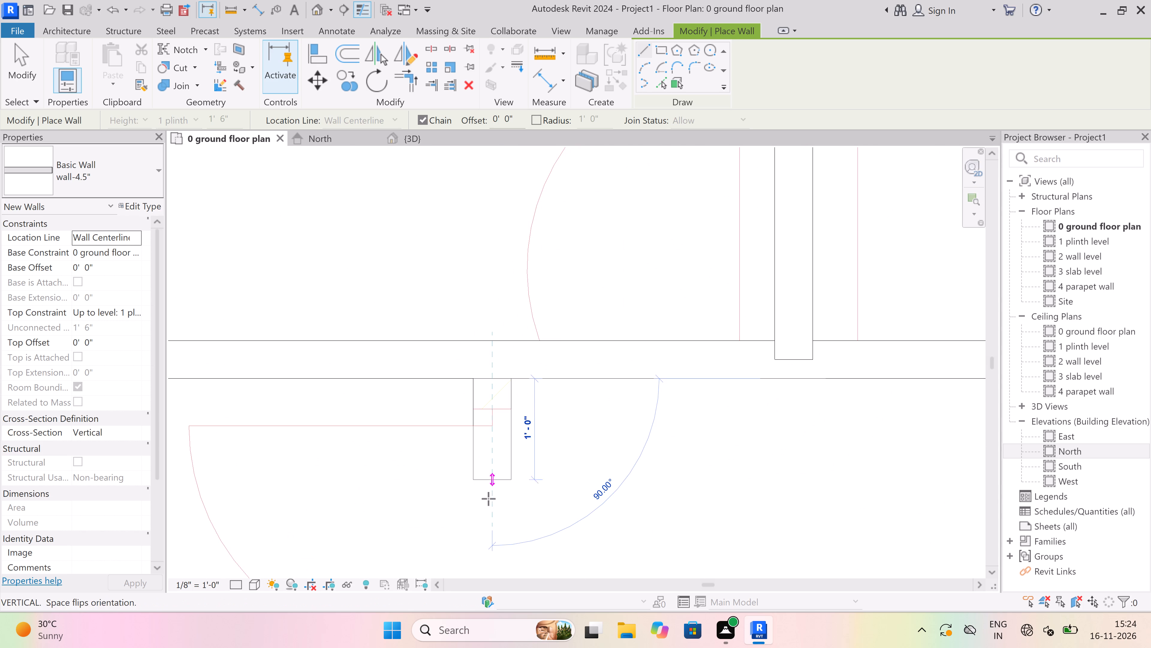
scroll(497, 387, "down", 14)
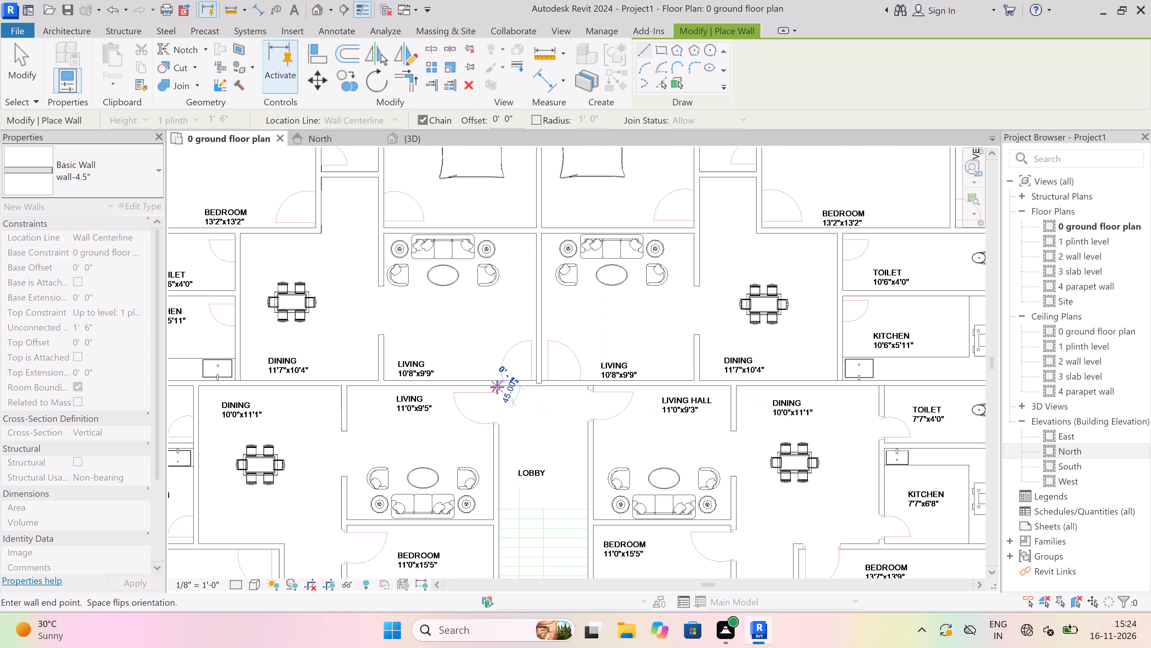
scroll(497, 387, "down", 9)
scroll(480, 499, "up", 4)
scroll(504, 518, "up", 8)
scroll(506, 482, "up", 8)
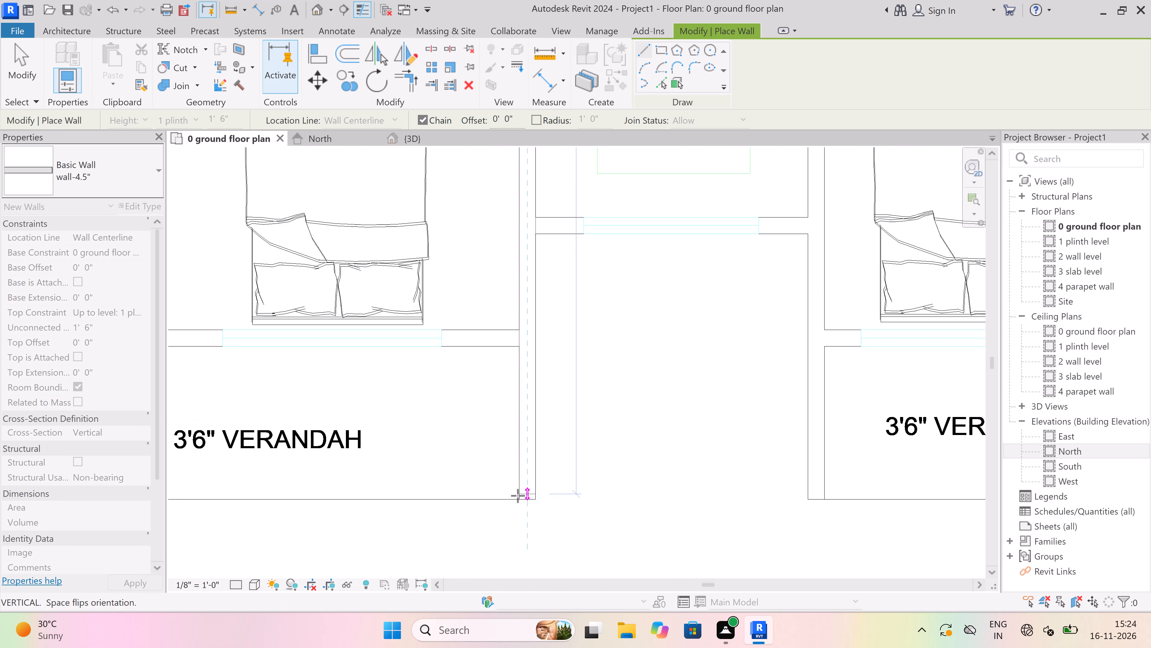
scroll(531, 511, "up", 3)
left_click(535, 490)
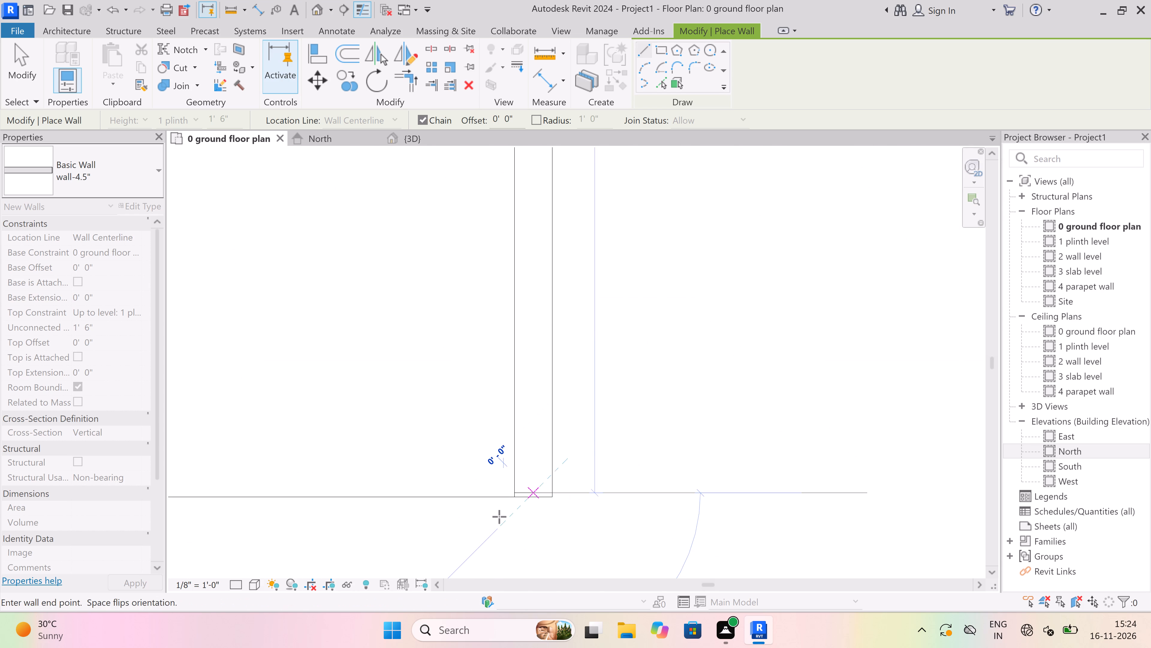
key("Escape")
Extend the south end of the lobby's west wall to the verandah's outer edge line in the DWG.
scroll(483, 498, "down", 5)
scroll(513, 493, "up", 8)
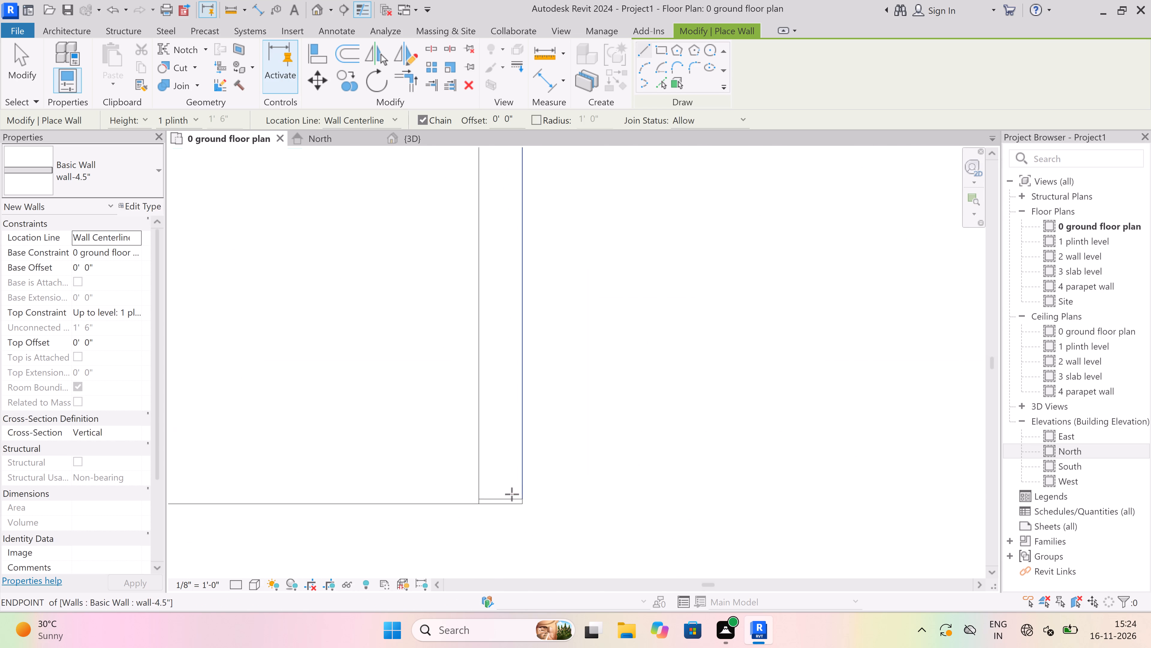
scroll(512, 494, "up", 10)
key("Escape")
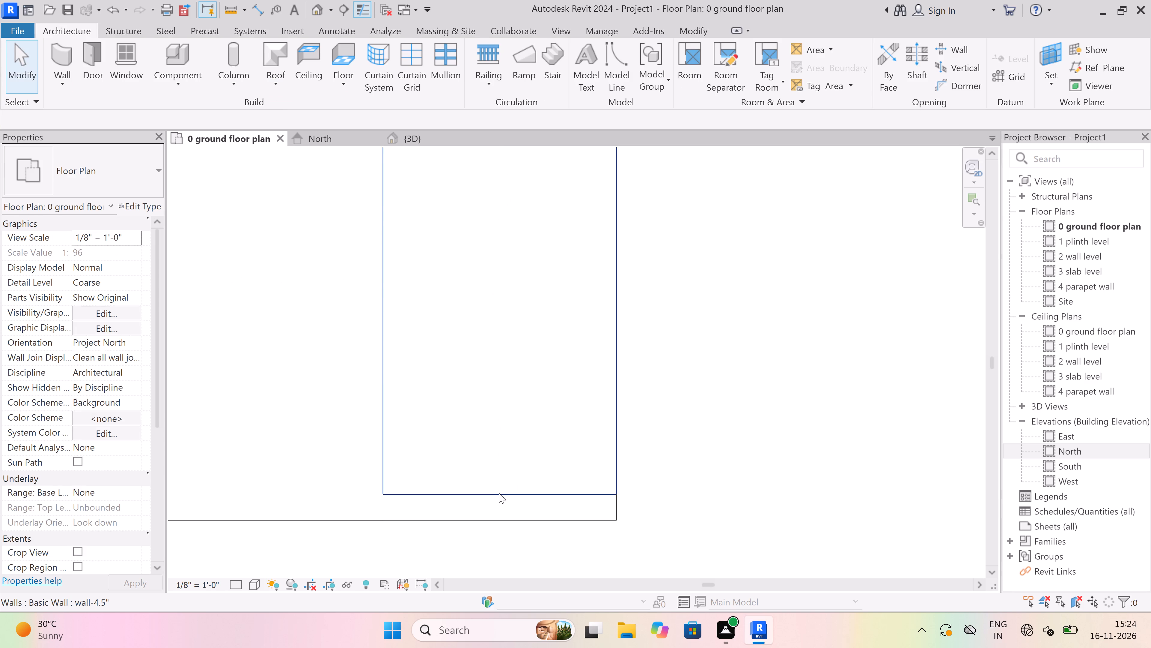
left_click(499, 493)
left_click_drag(499, 492, 498, 520)
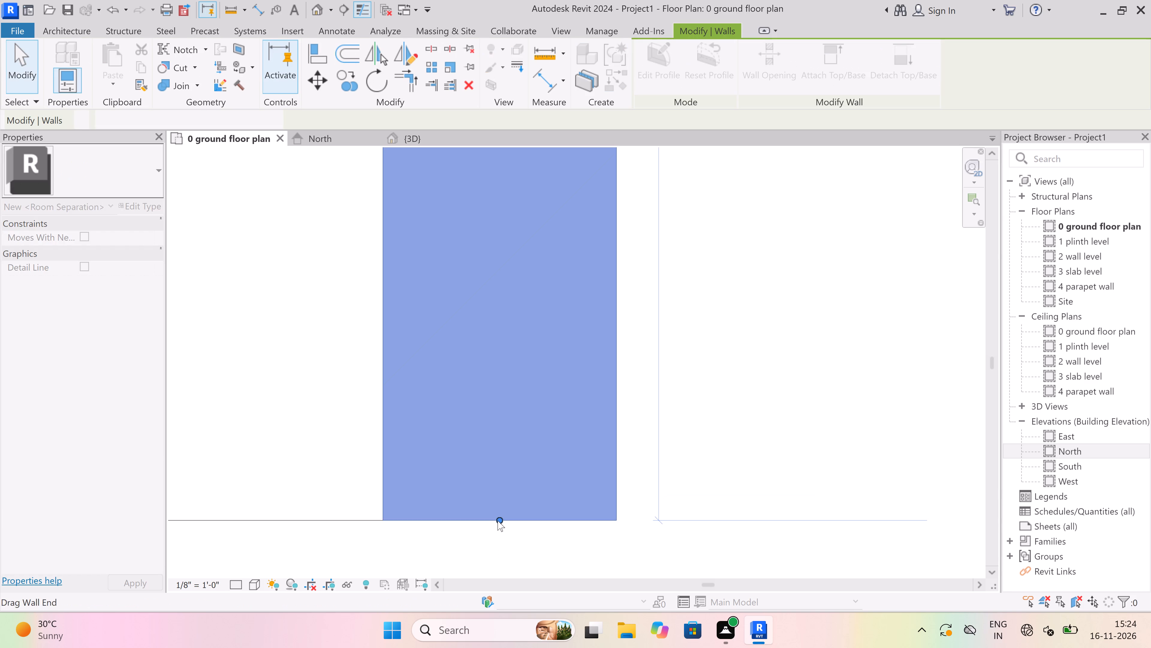
key("Escape")
Draw a wall-4.5" architectural wall along the east side of the lobby and staircase, from the verandah's outer edge up to the dividing wall.
scroll(483, 510, "down", 4)
scroll(479, 481, "down", 9)
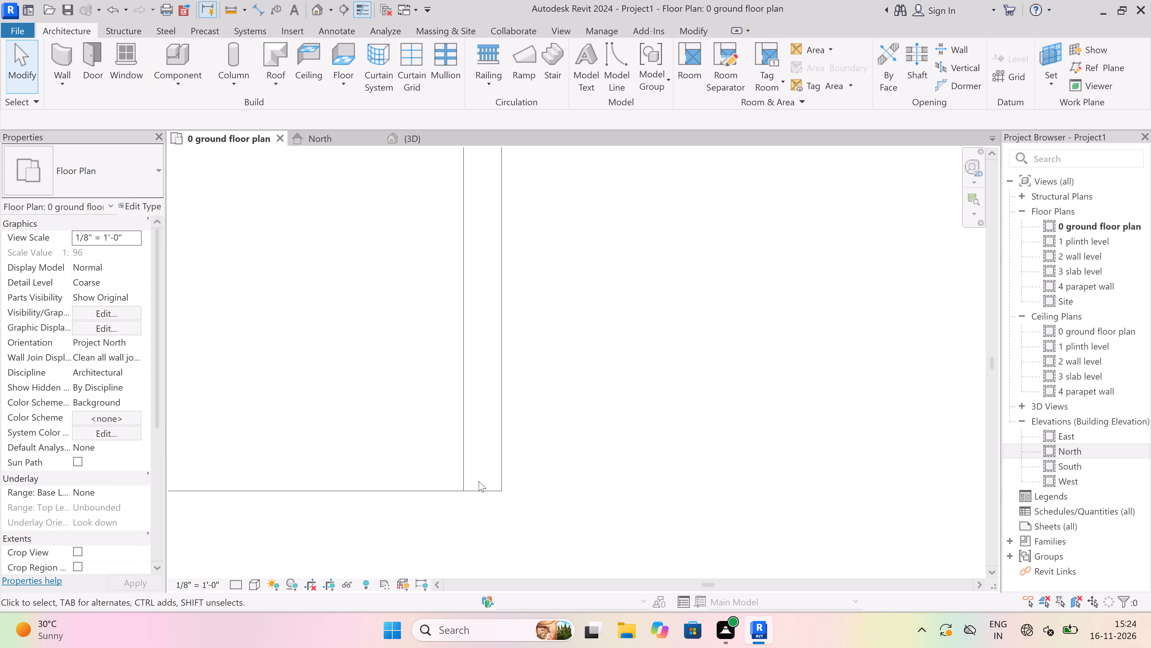
scroll(479, 481, "down", 16)
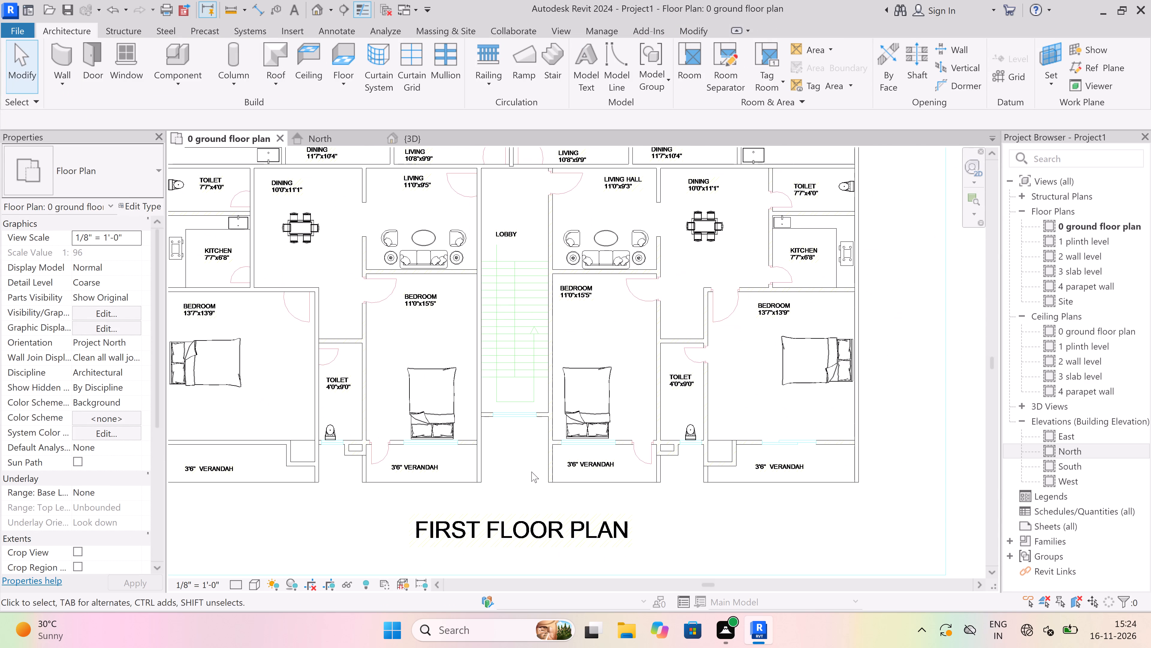
key("space")
scroll(563, 478, "up", 3)
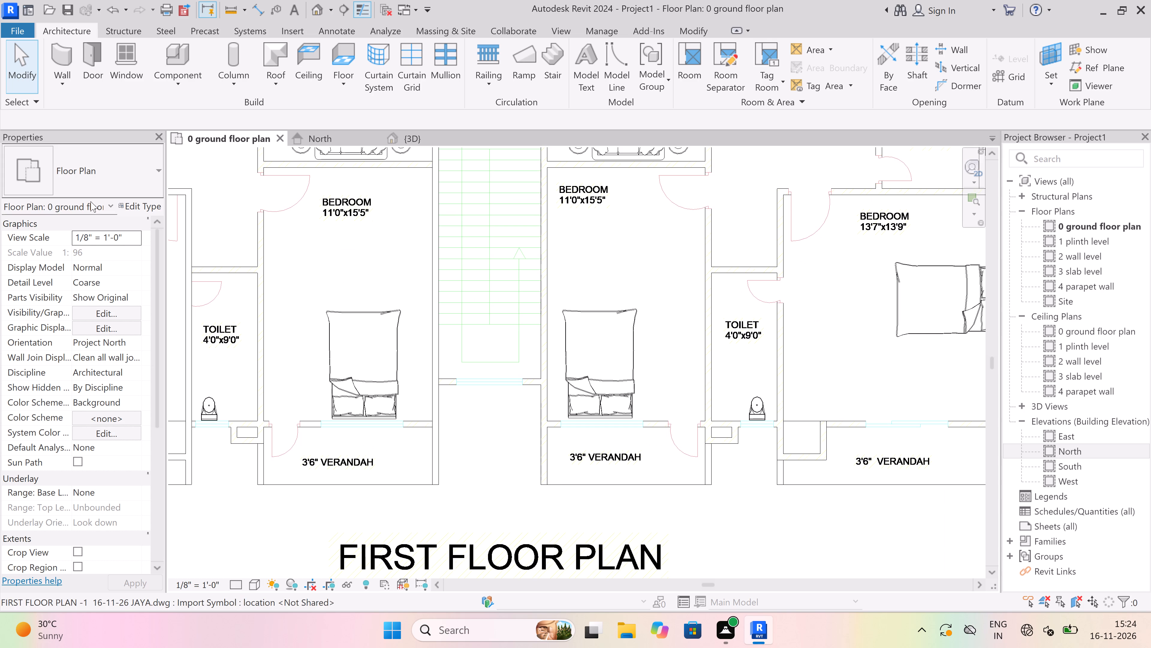
left_click(62, 79)
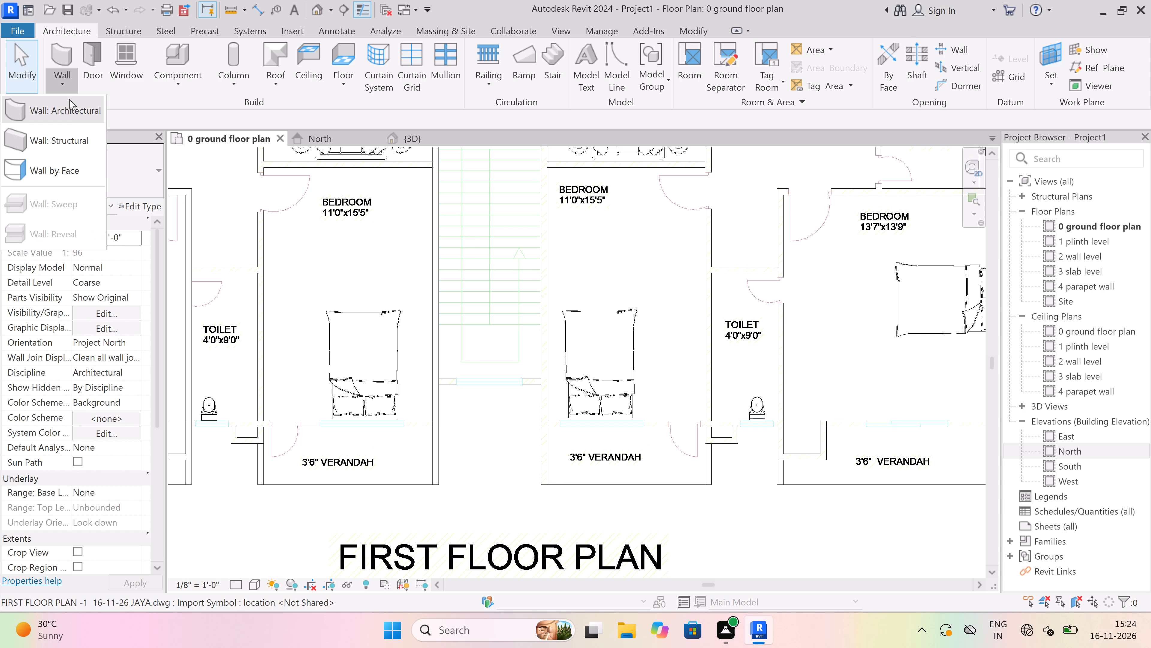
left_click(71, 112)
scroll(543, 483, "up", 2)
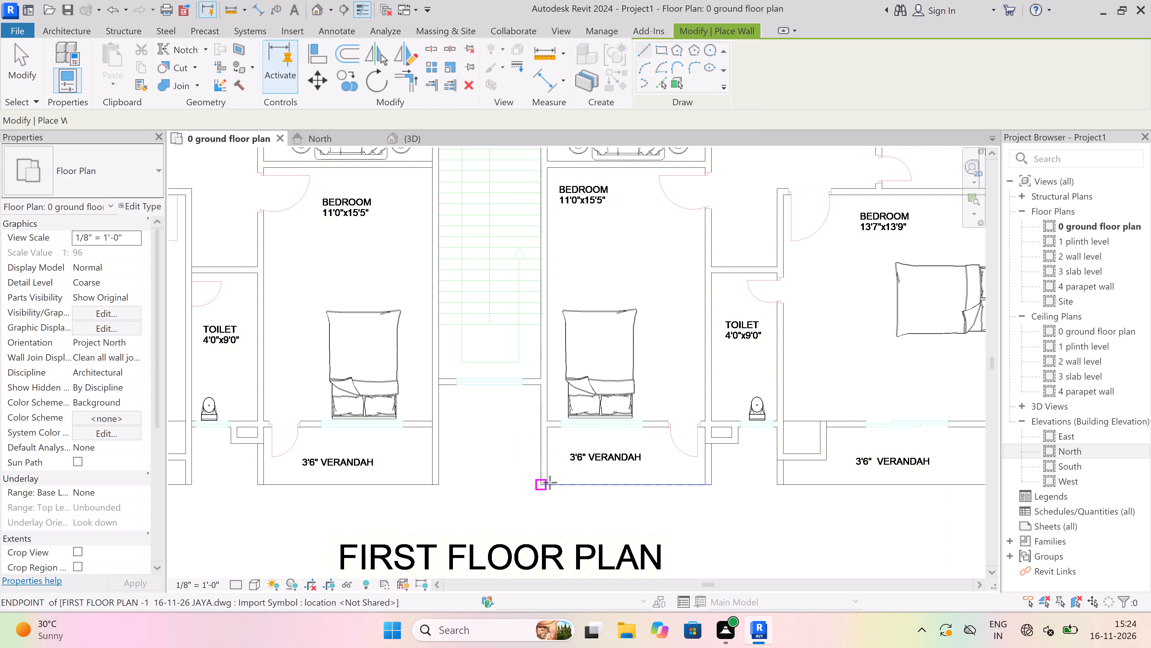
scroll(550, 482, "up", 12)
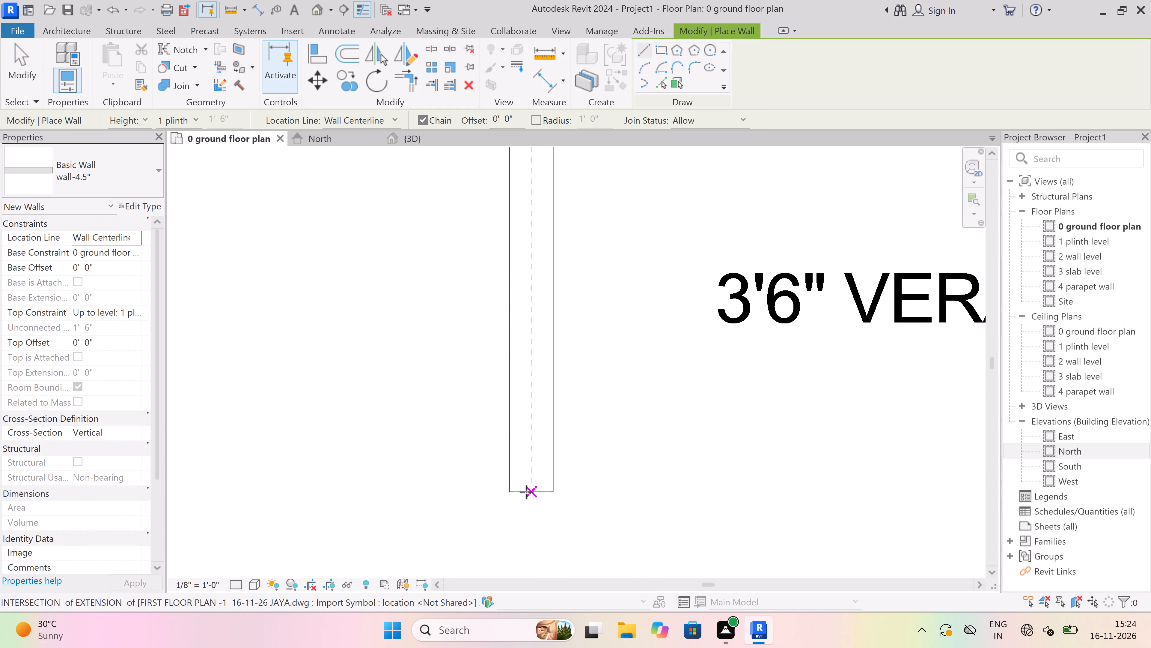
left_click_drag(530, 490, 530, 485)
scroll(510, 511, "down", 7)
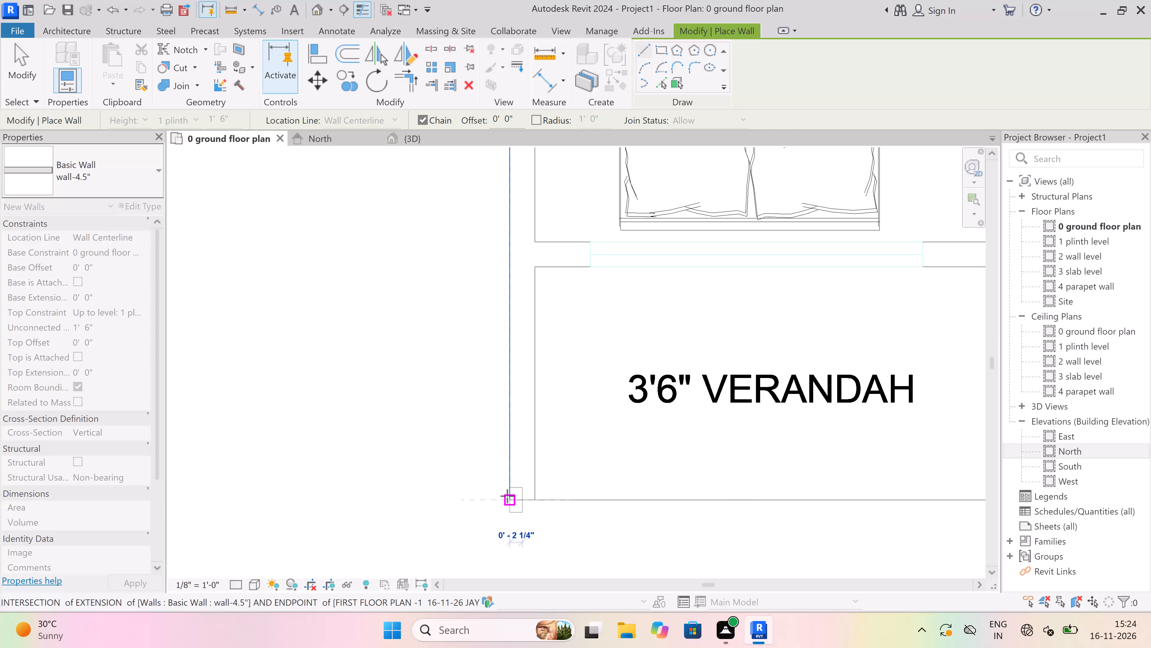
scroll(507, 496, "down", 16)
scroll(524, 387, "up", 2)
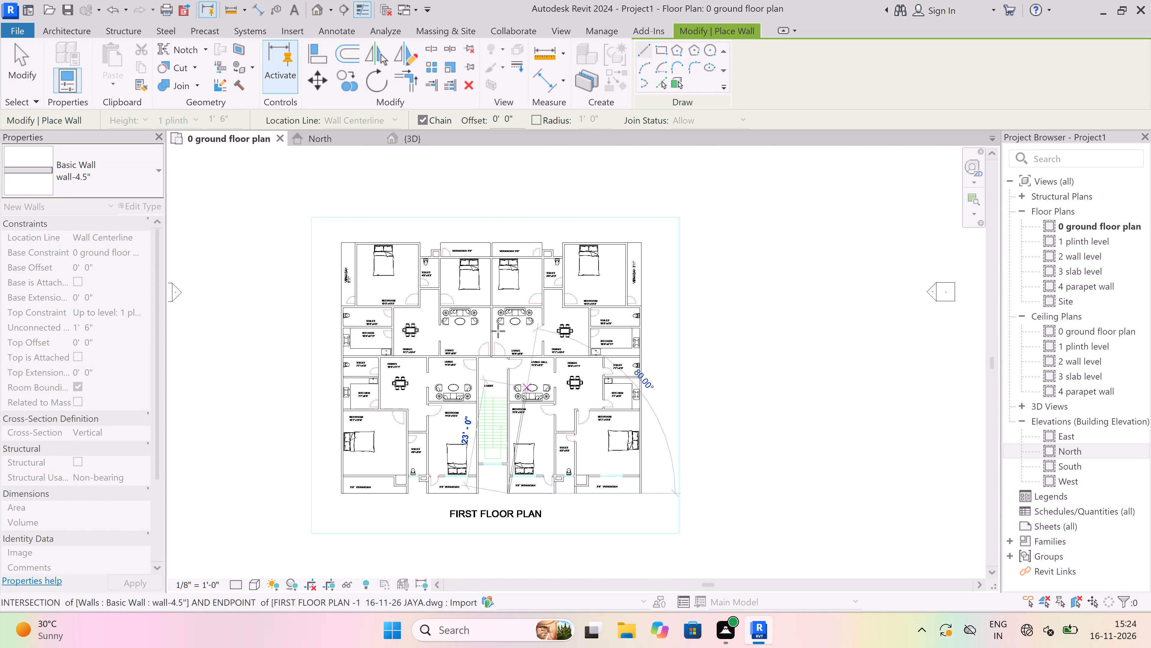
scroll(499, 334, "up", 9)
scroll(495, 369, "up", 9)
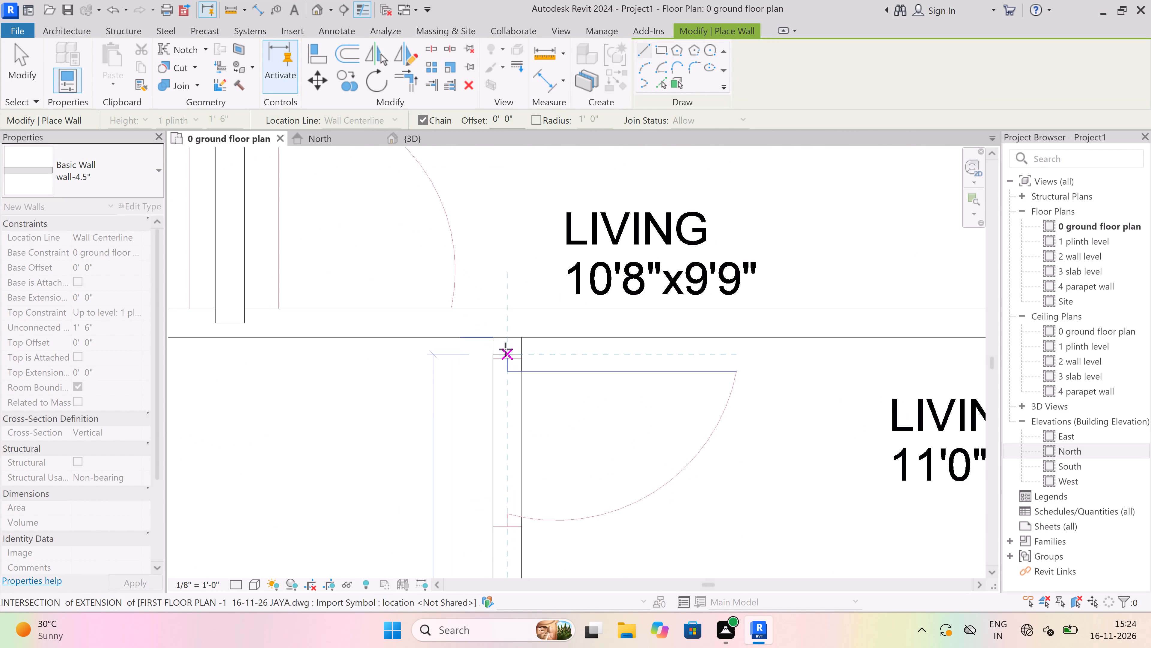
scroll(506, 338, "up", 17)
left_click(507, 336)
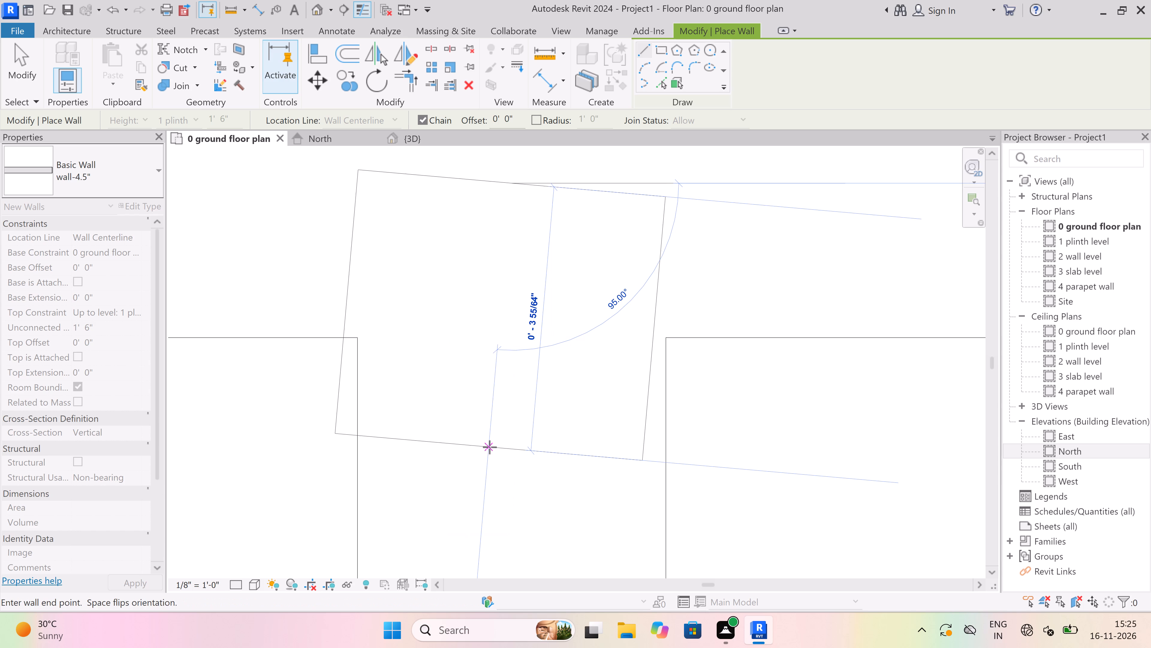
key("Escape")
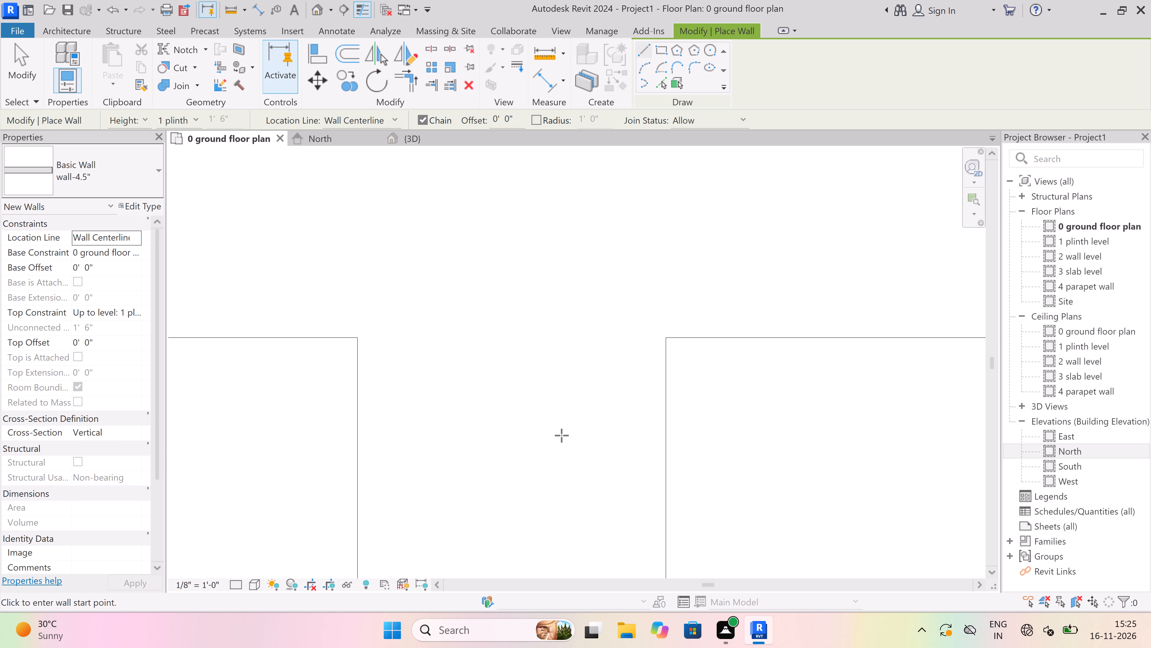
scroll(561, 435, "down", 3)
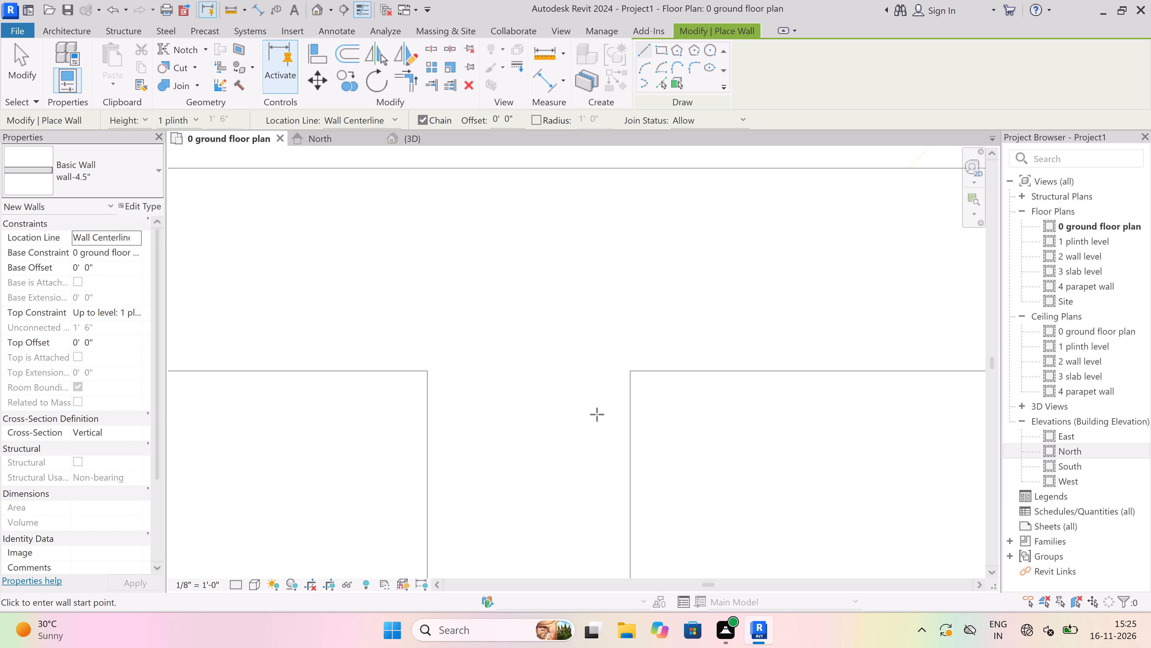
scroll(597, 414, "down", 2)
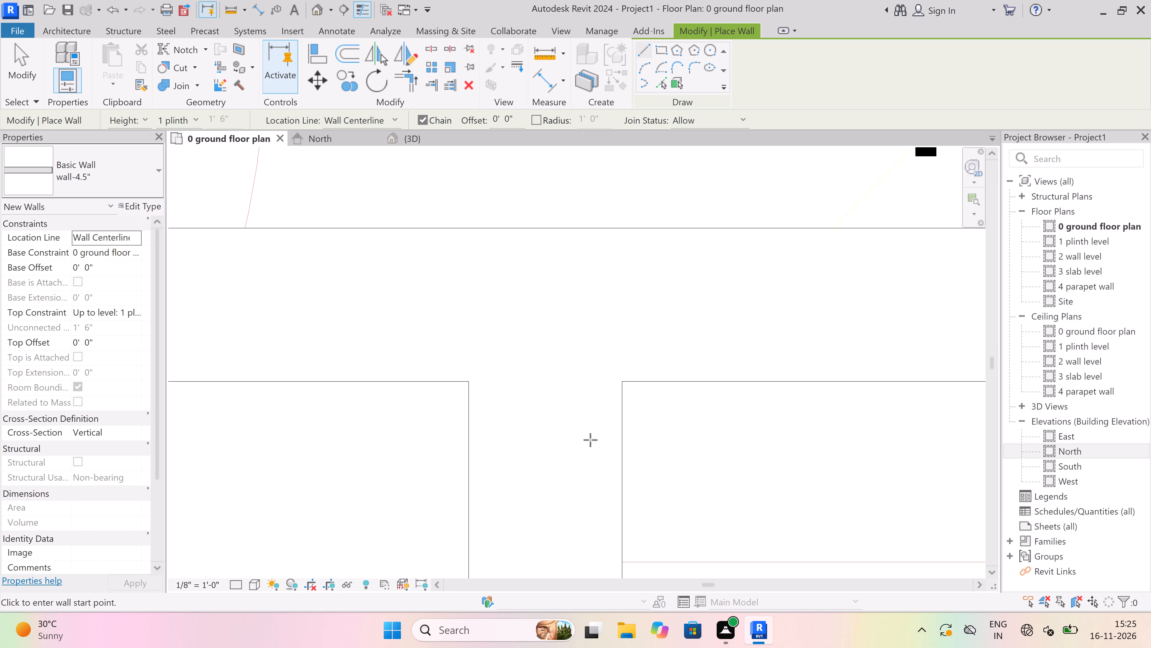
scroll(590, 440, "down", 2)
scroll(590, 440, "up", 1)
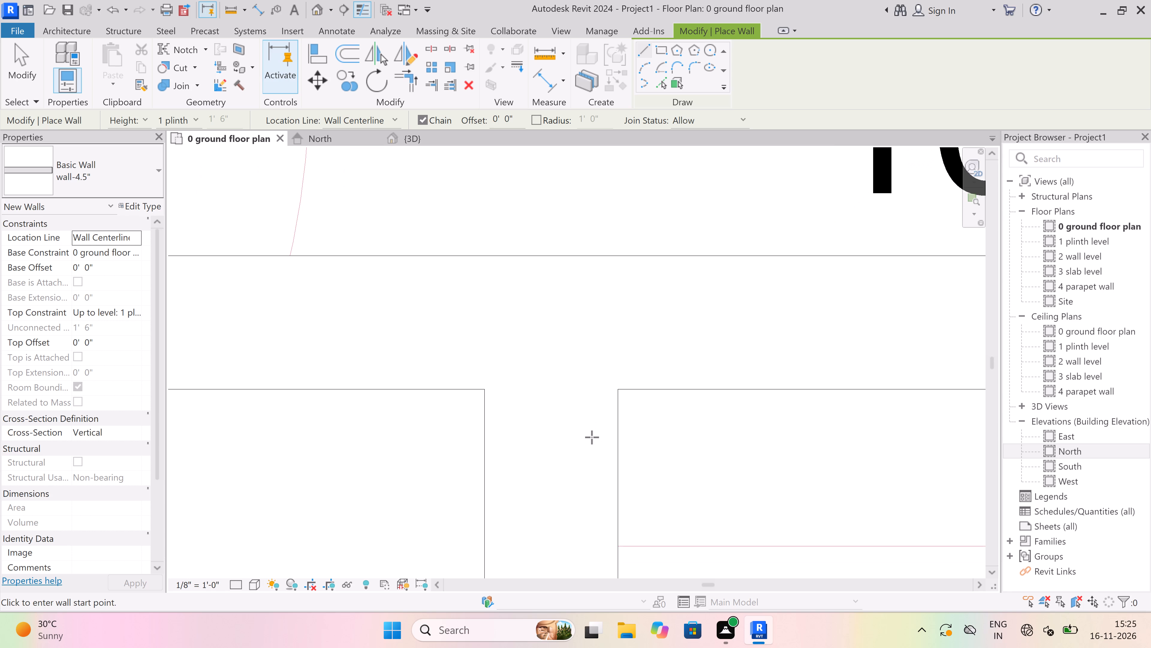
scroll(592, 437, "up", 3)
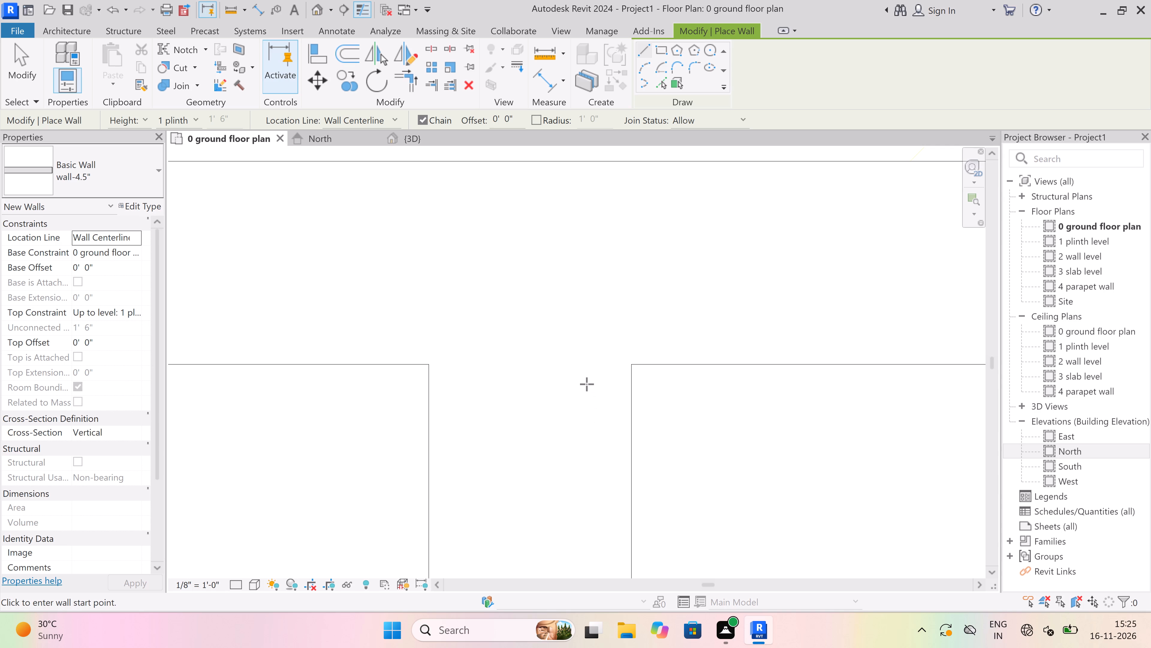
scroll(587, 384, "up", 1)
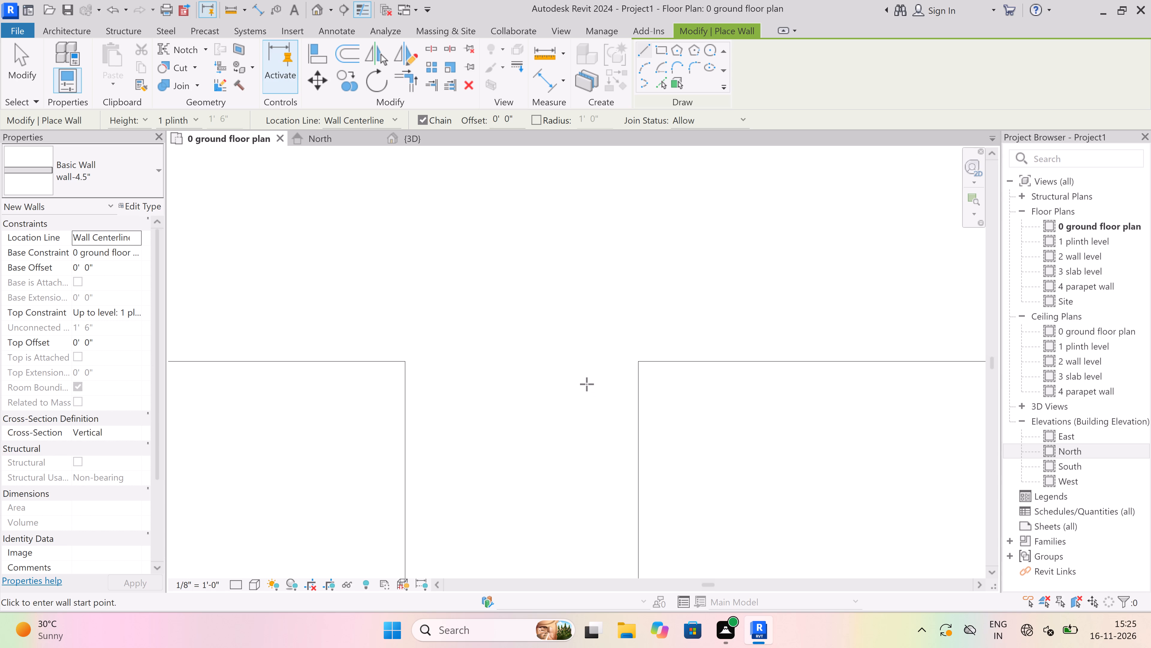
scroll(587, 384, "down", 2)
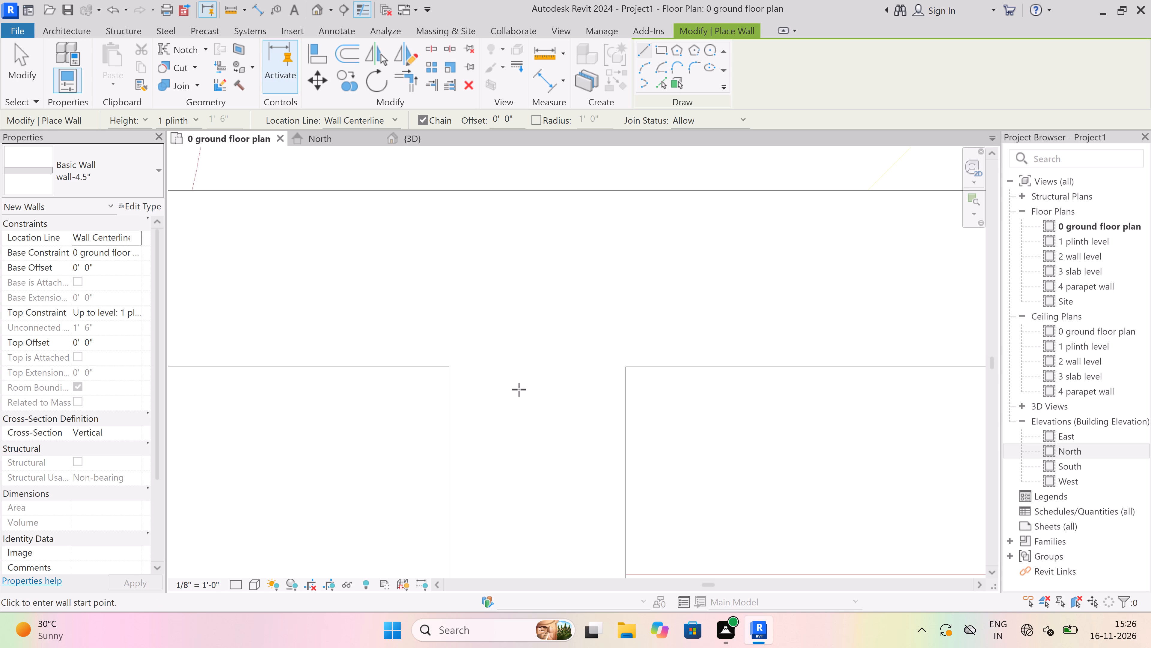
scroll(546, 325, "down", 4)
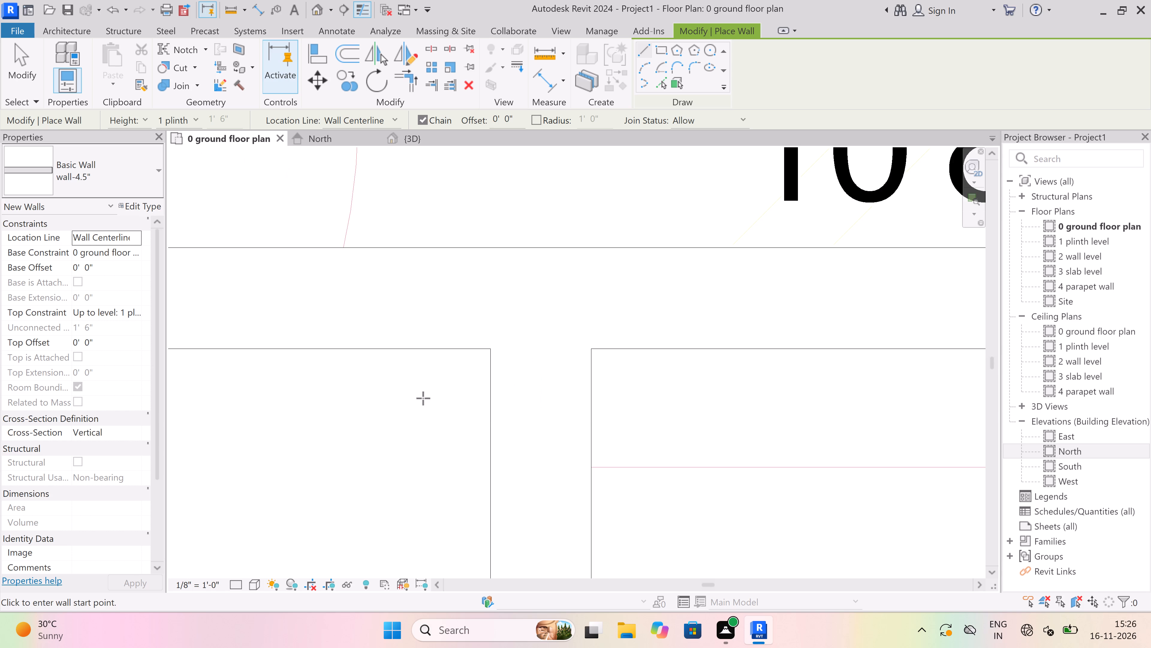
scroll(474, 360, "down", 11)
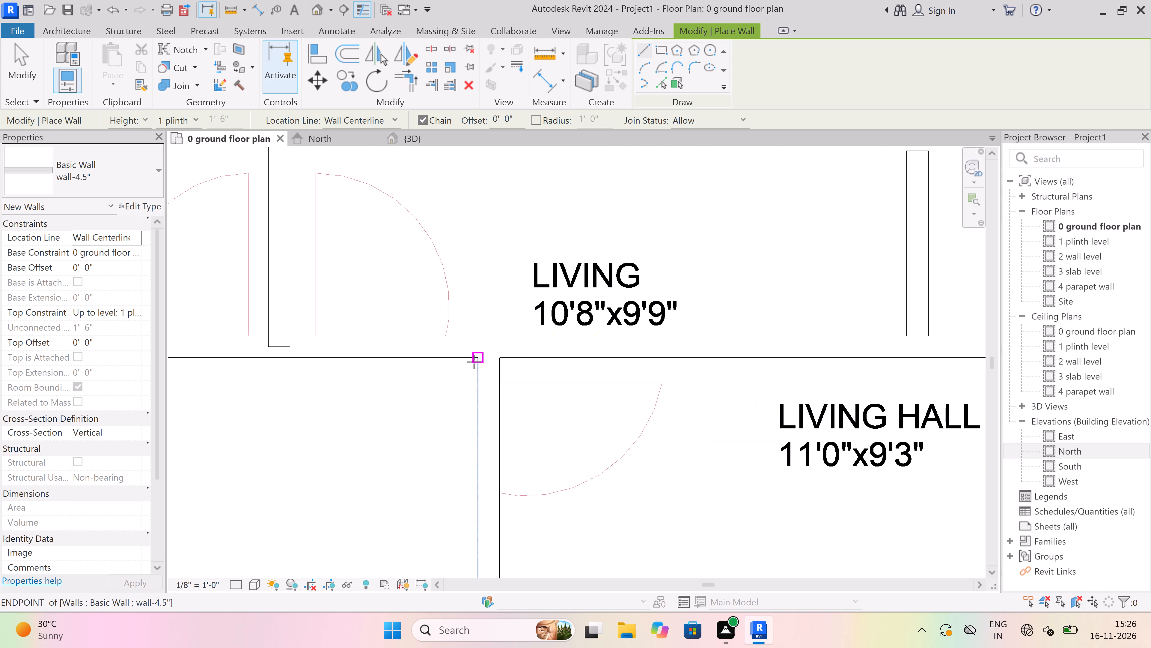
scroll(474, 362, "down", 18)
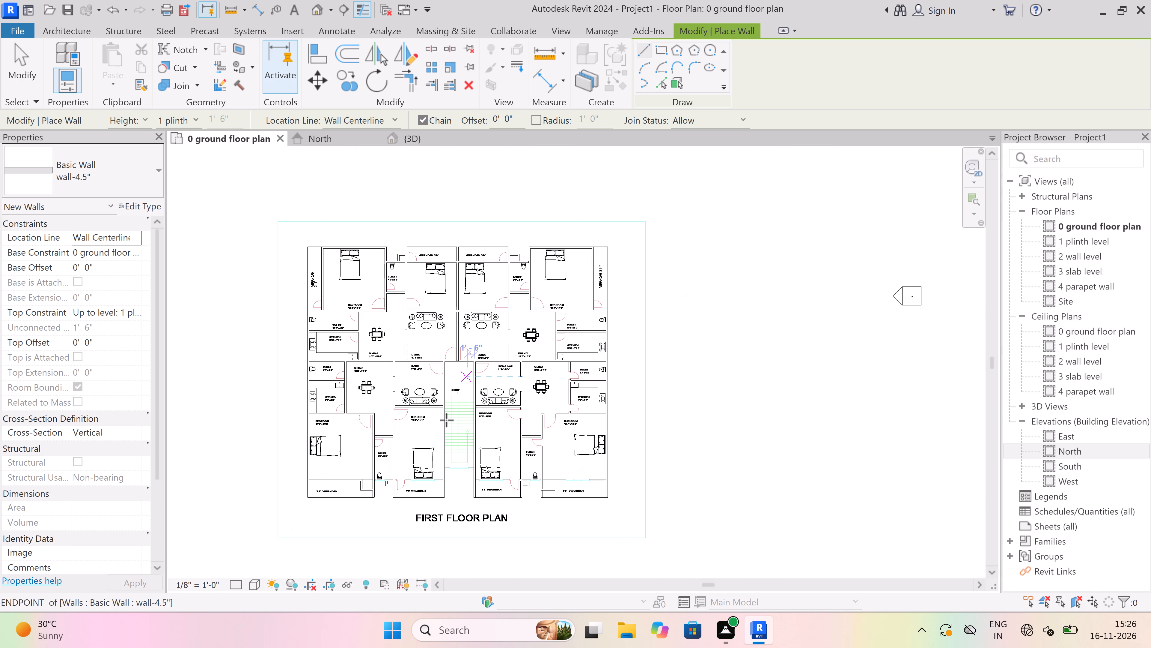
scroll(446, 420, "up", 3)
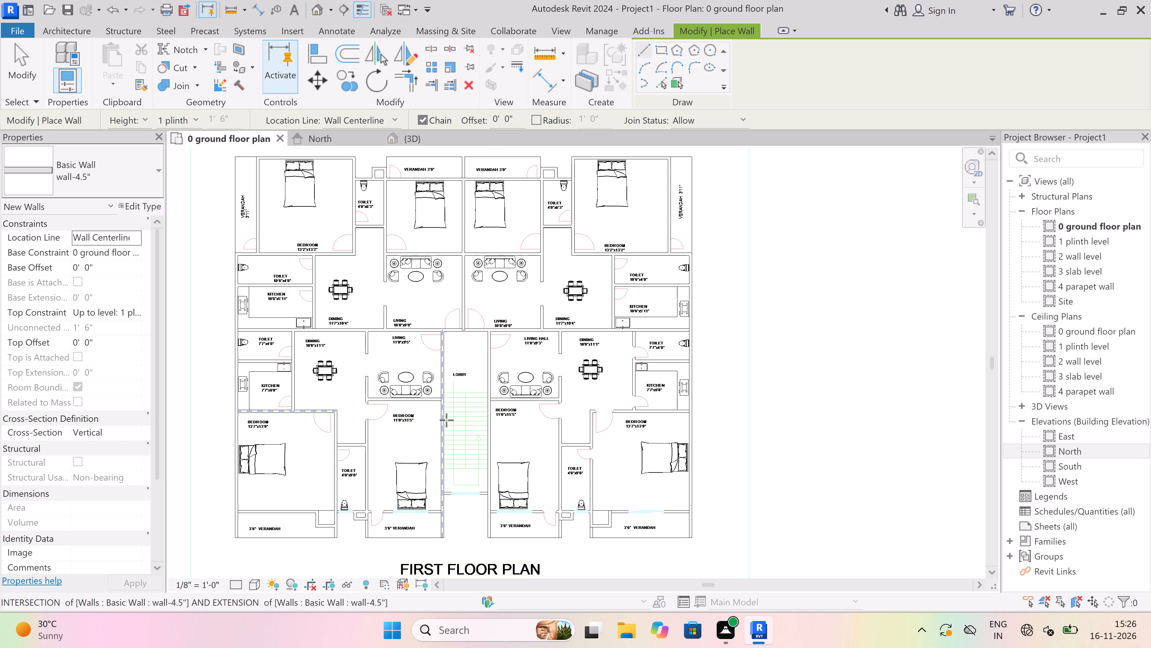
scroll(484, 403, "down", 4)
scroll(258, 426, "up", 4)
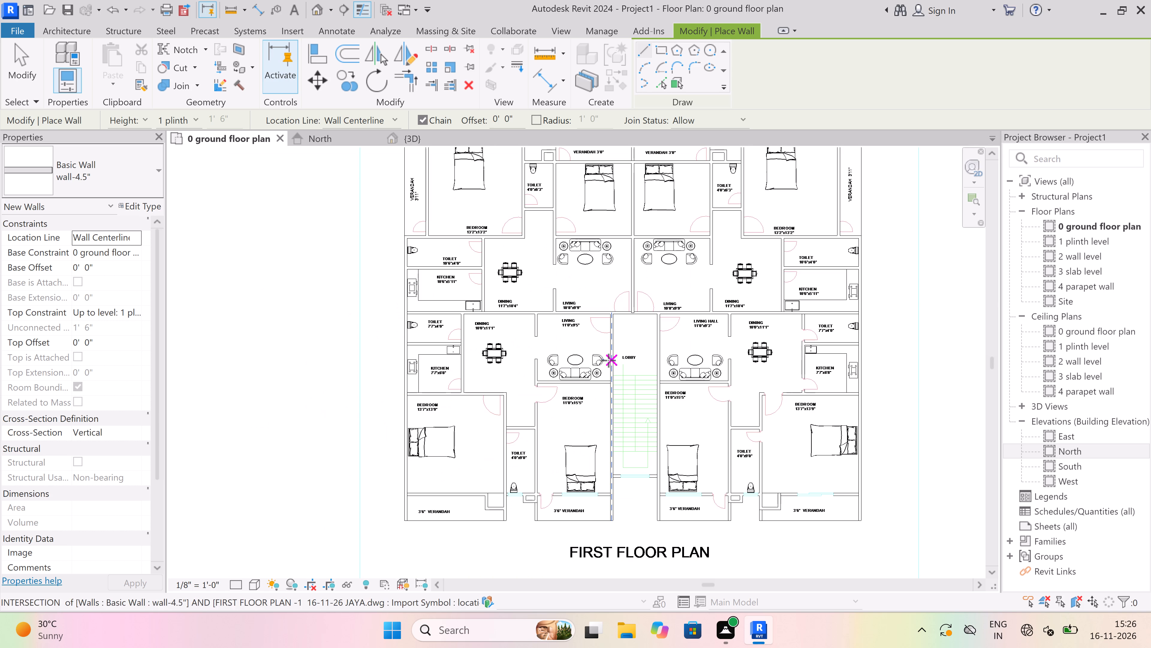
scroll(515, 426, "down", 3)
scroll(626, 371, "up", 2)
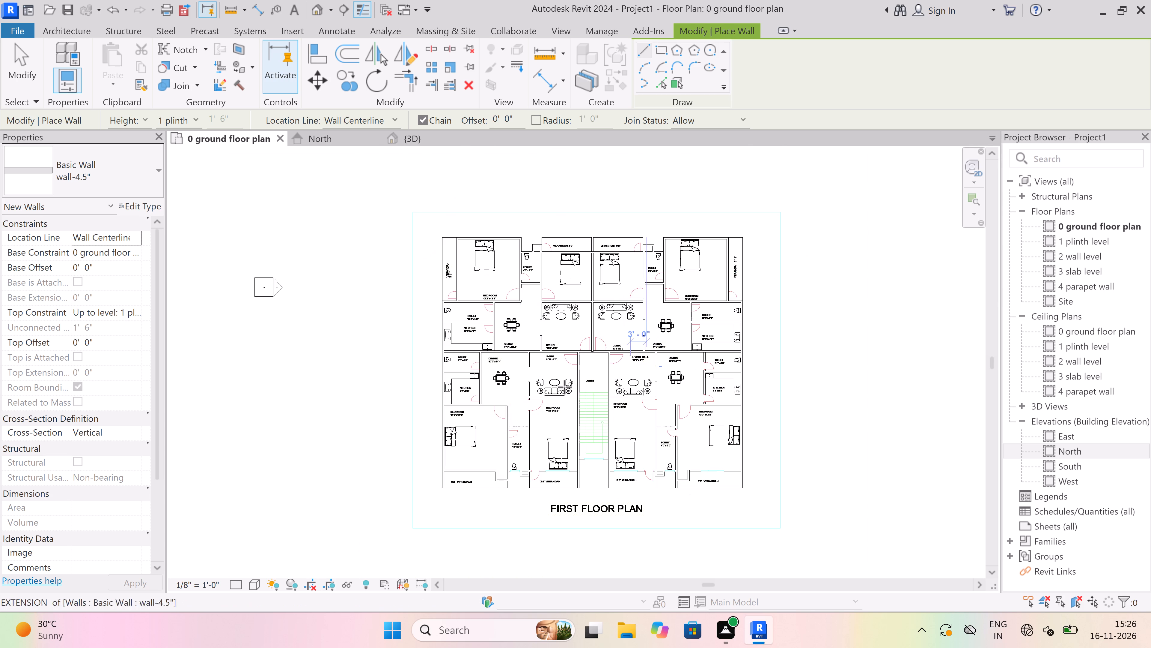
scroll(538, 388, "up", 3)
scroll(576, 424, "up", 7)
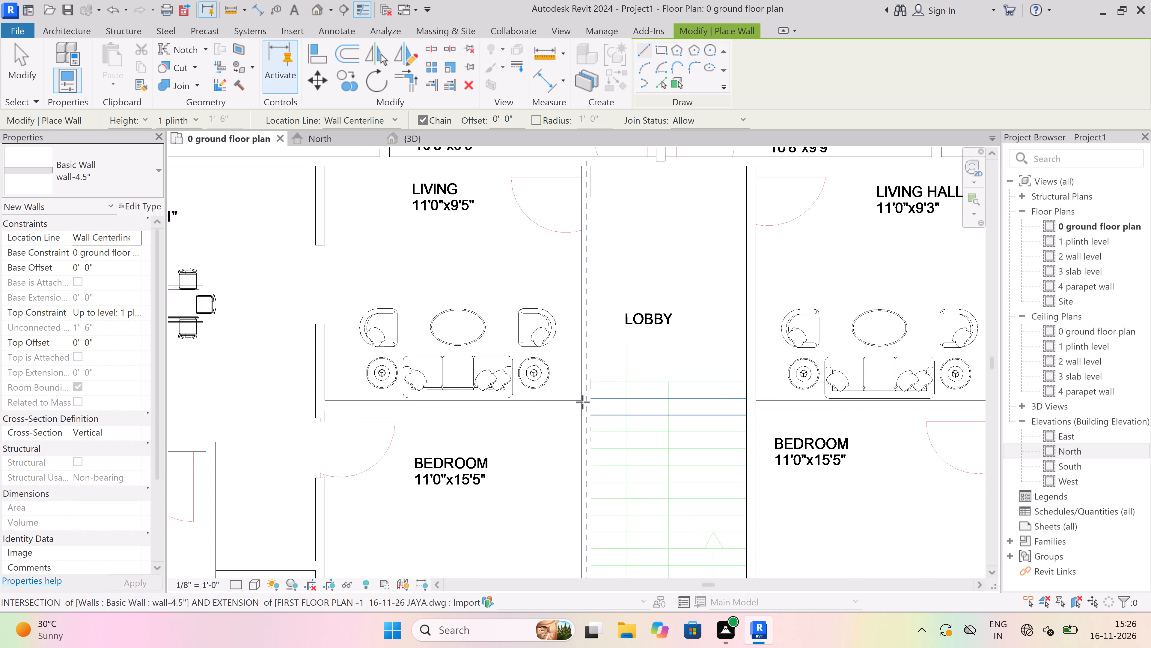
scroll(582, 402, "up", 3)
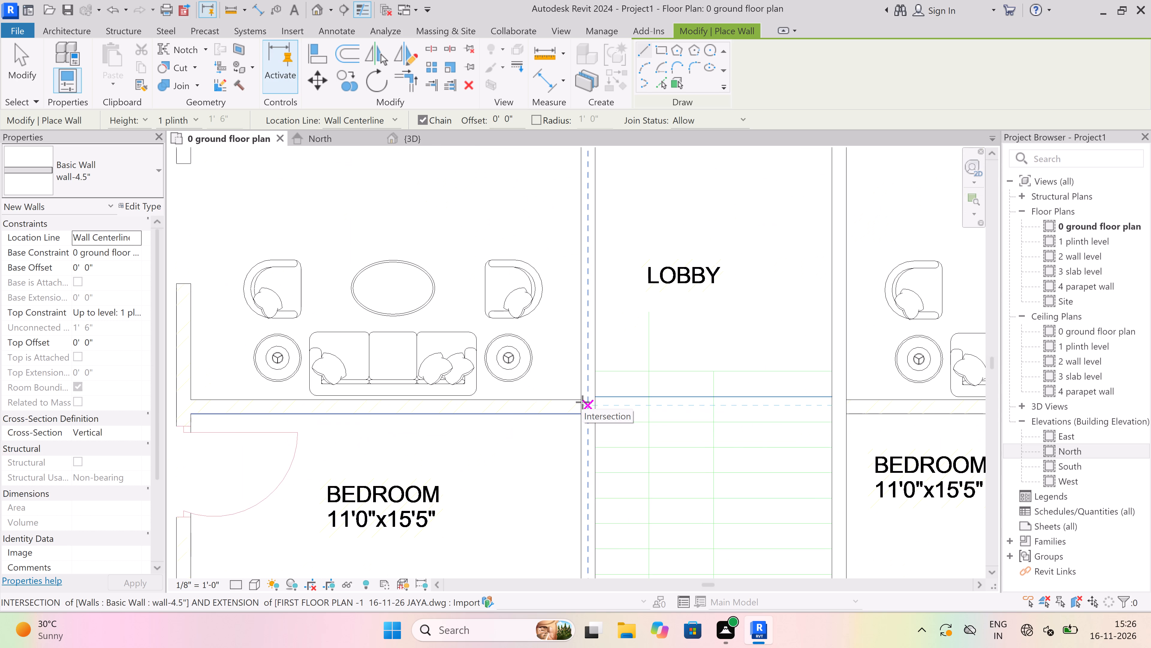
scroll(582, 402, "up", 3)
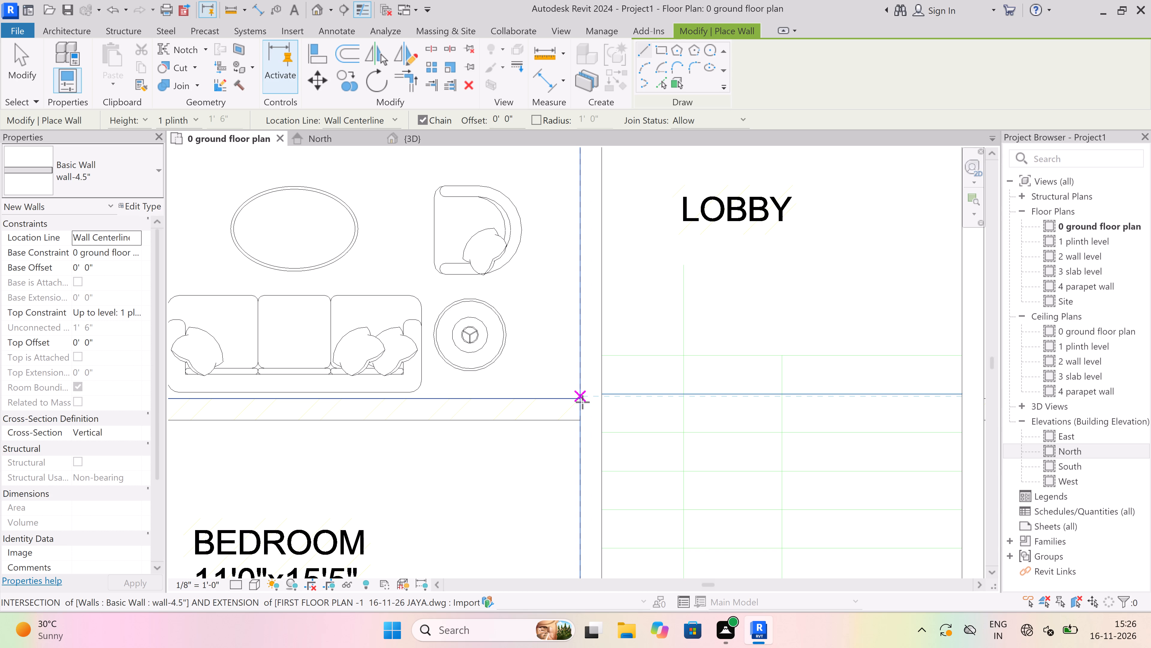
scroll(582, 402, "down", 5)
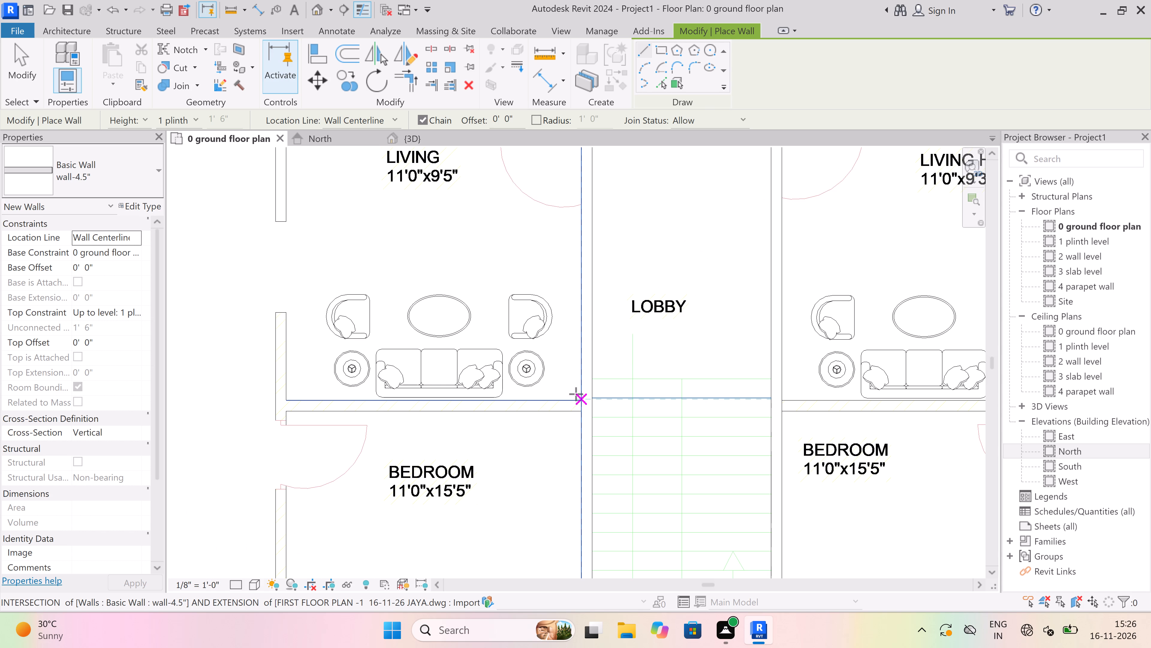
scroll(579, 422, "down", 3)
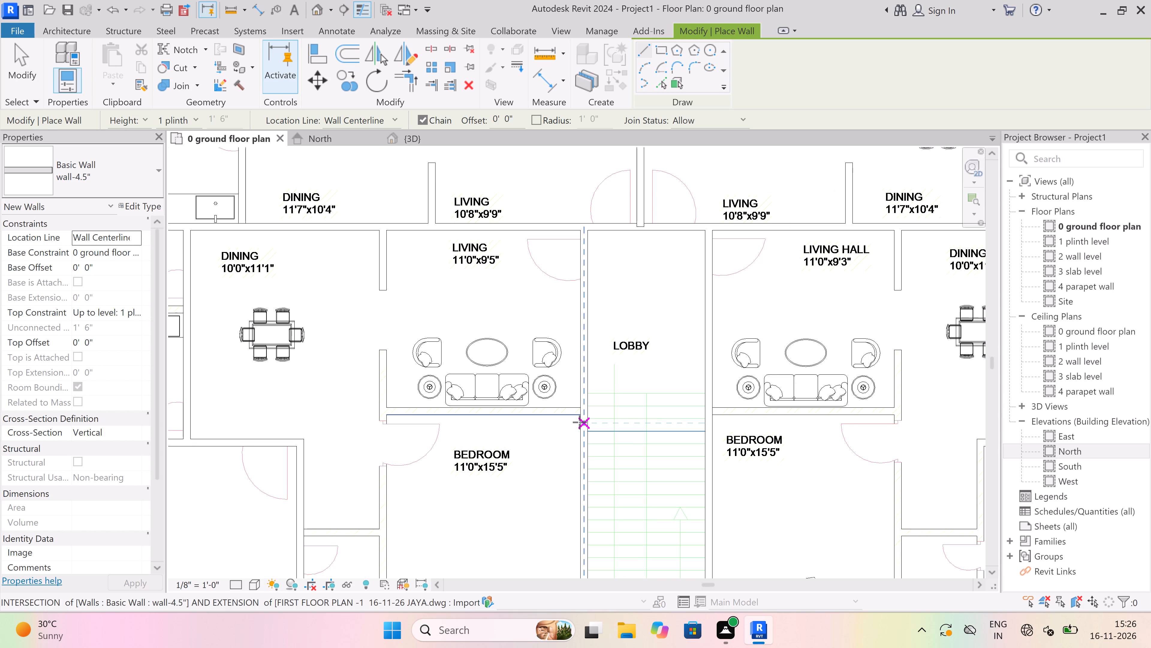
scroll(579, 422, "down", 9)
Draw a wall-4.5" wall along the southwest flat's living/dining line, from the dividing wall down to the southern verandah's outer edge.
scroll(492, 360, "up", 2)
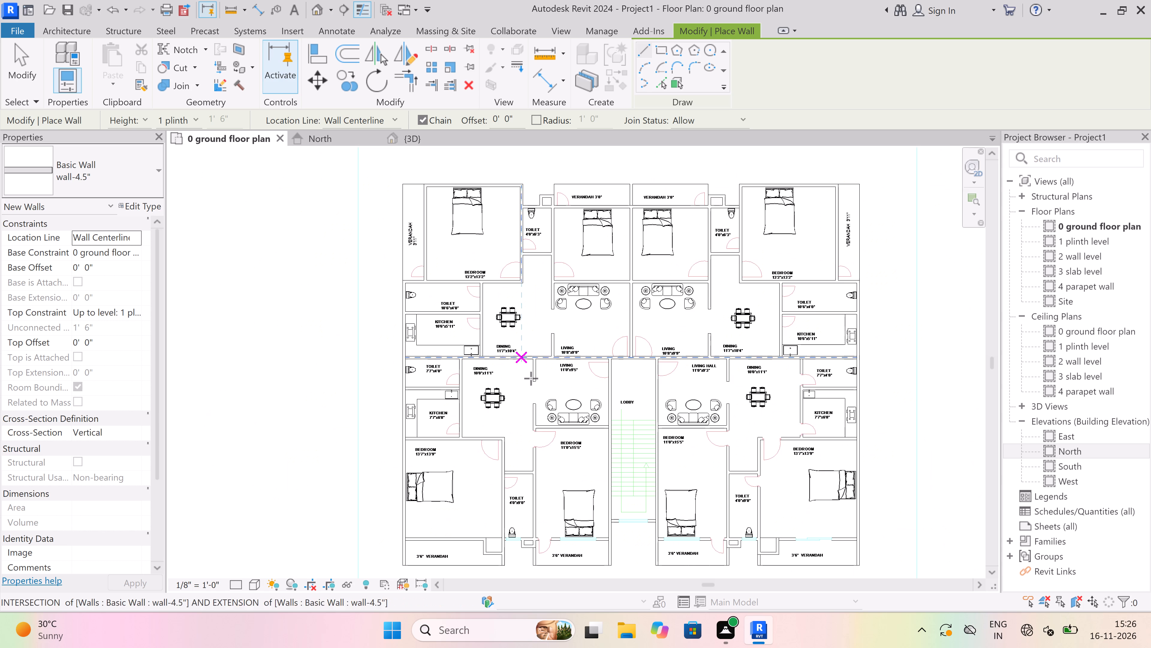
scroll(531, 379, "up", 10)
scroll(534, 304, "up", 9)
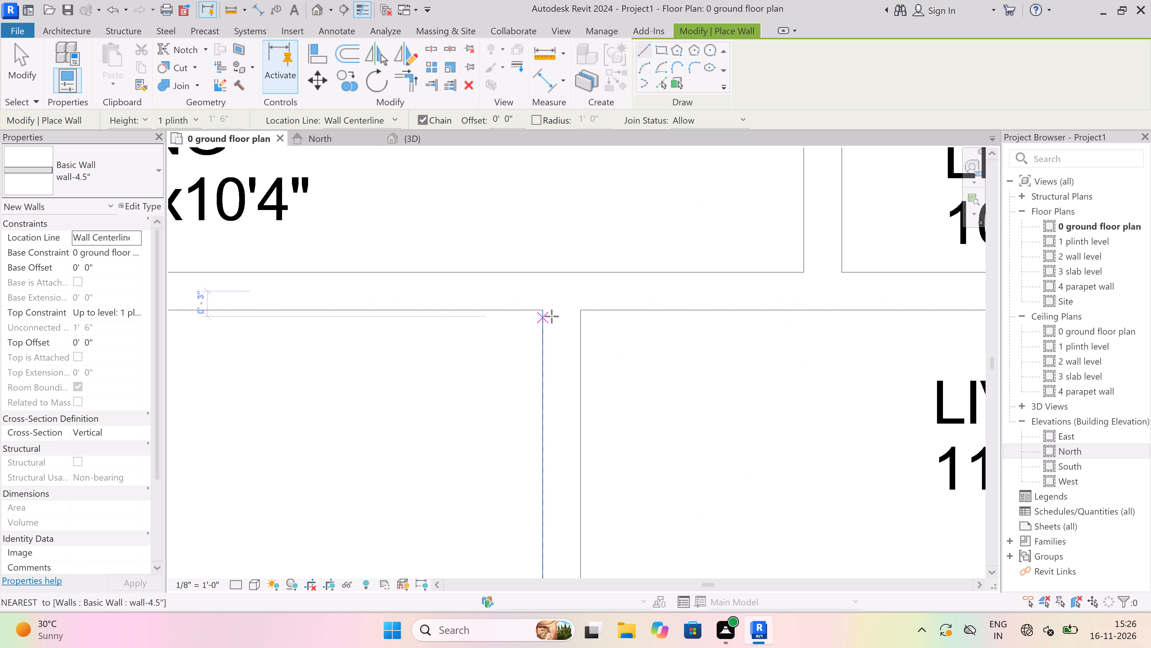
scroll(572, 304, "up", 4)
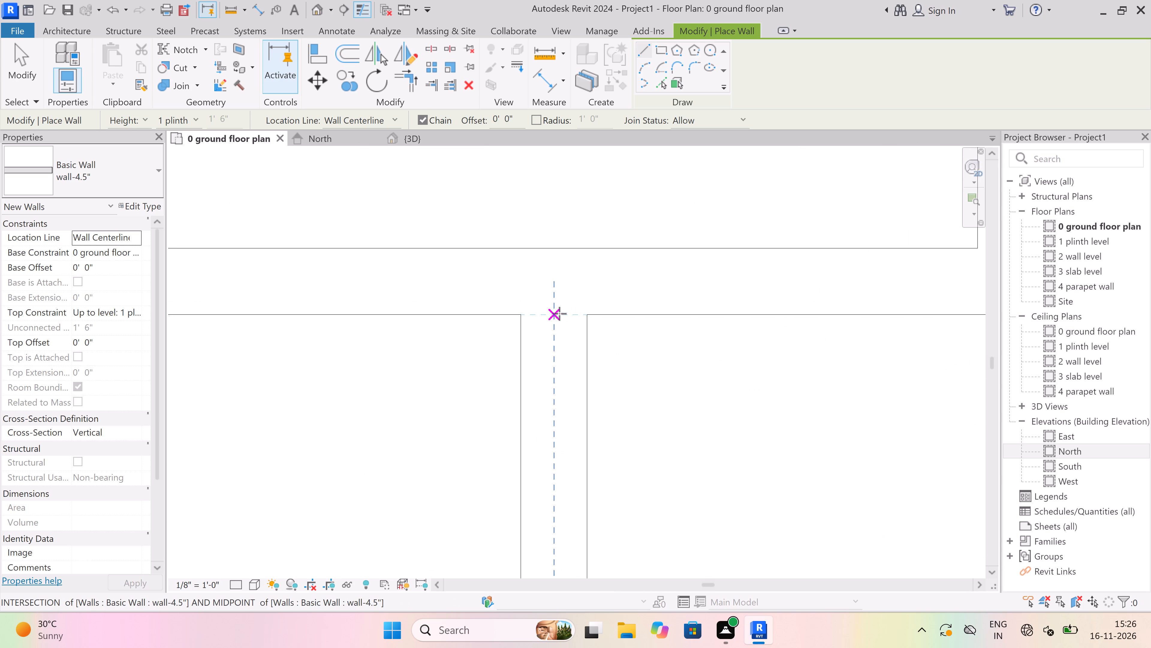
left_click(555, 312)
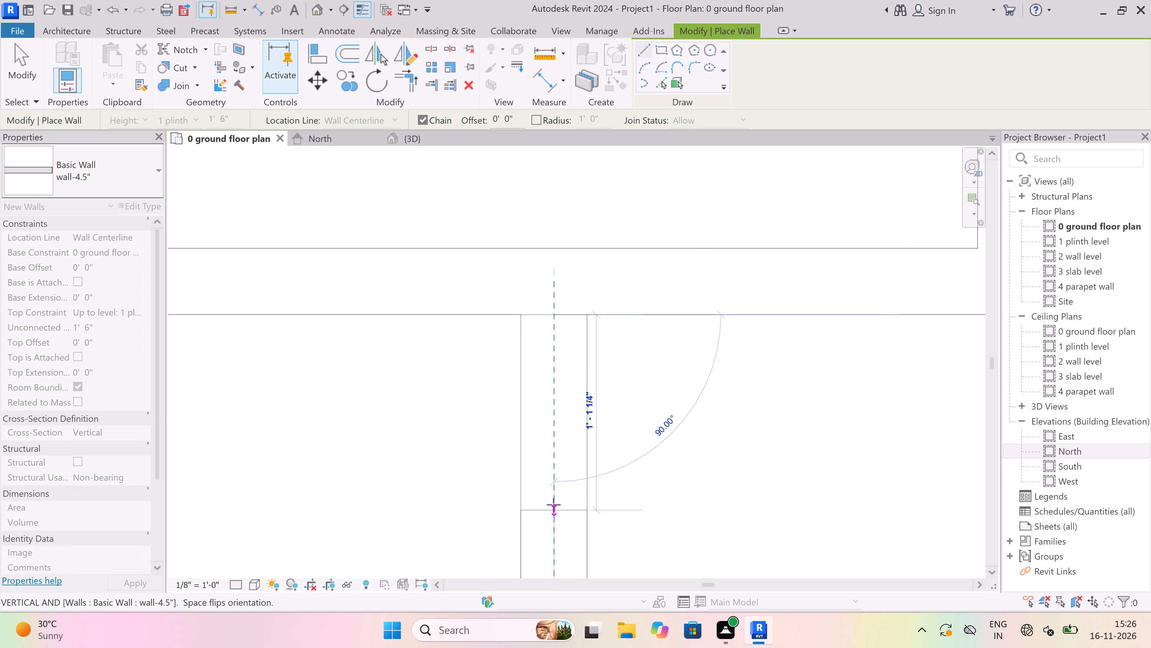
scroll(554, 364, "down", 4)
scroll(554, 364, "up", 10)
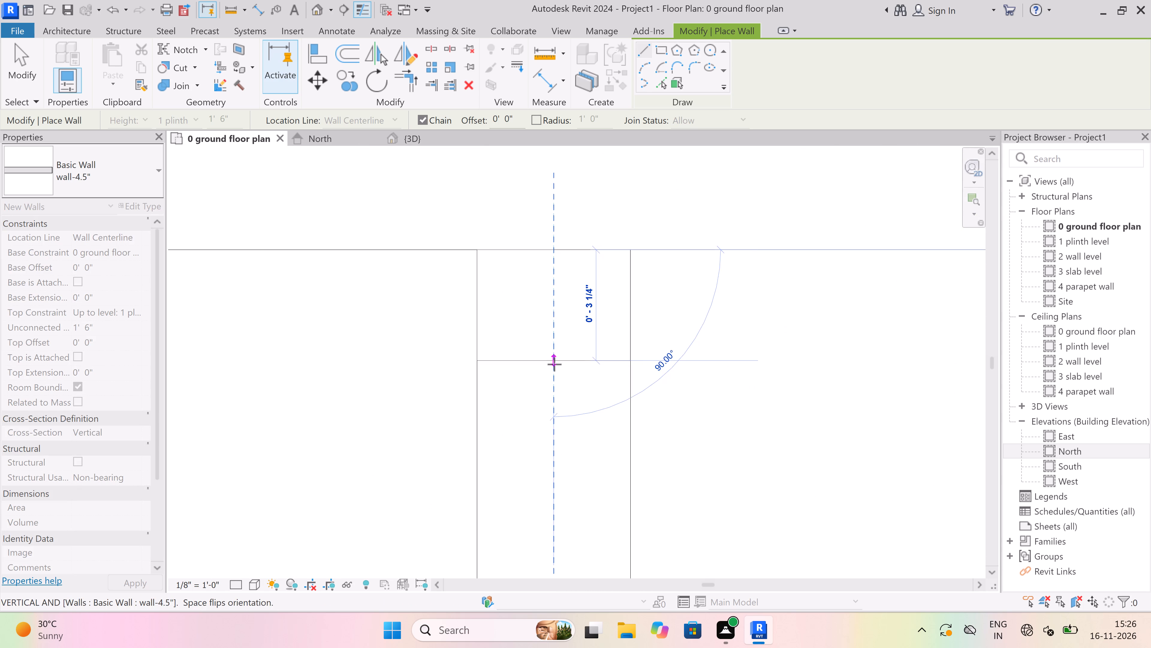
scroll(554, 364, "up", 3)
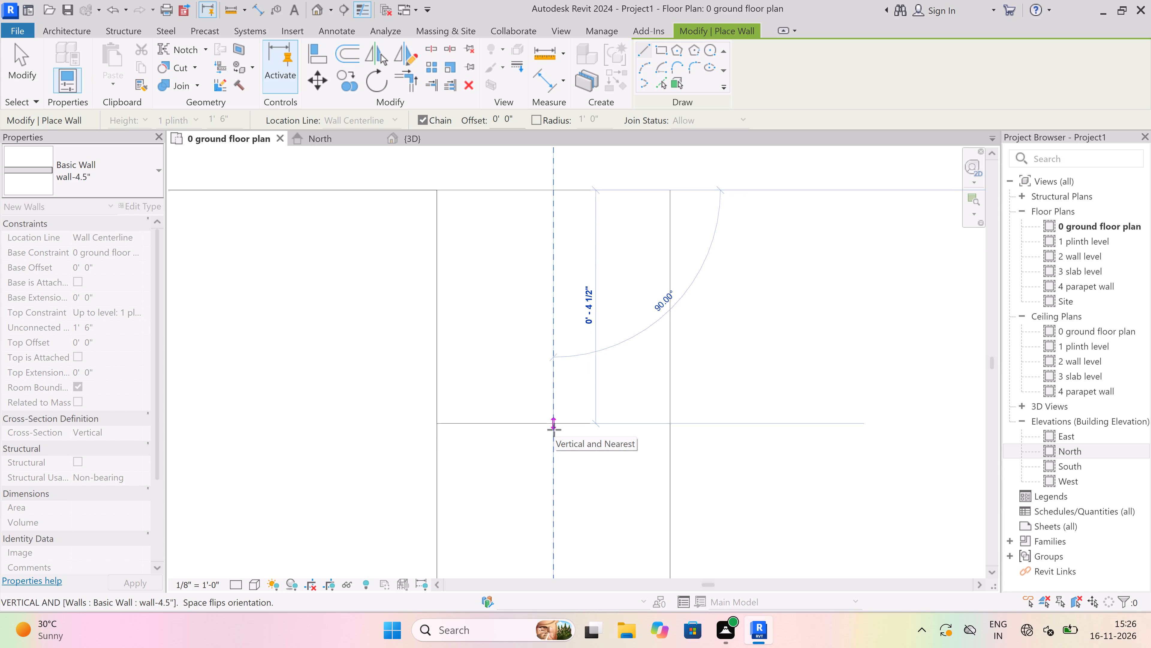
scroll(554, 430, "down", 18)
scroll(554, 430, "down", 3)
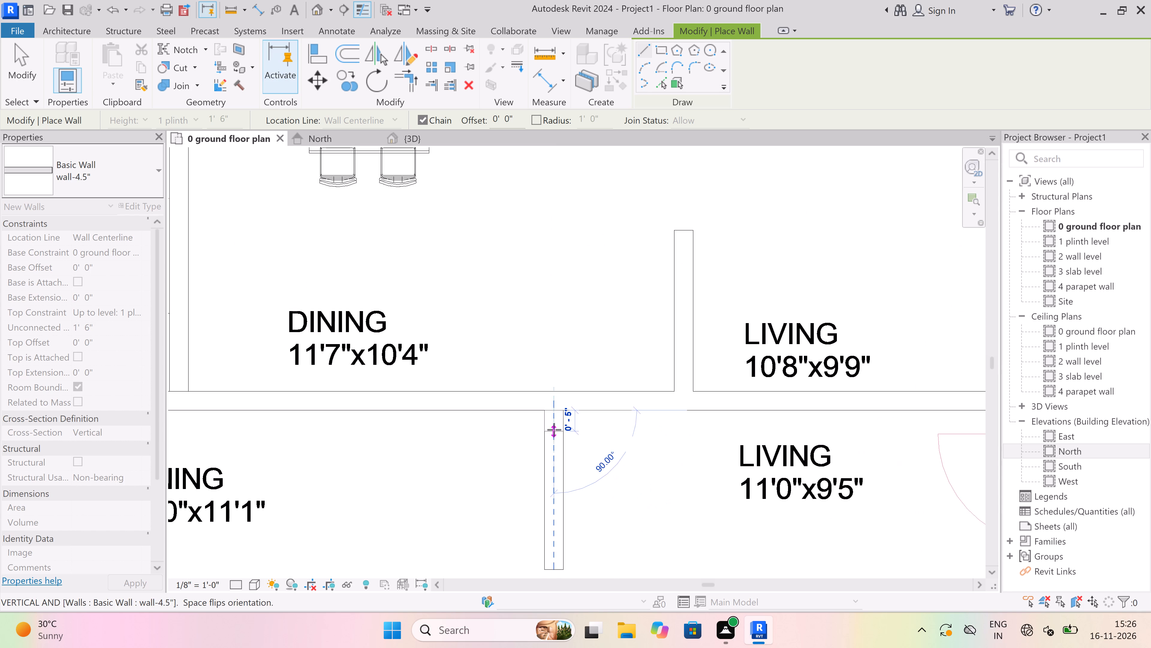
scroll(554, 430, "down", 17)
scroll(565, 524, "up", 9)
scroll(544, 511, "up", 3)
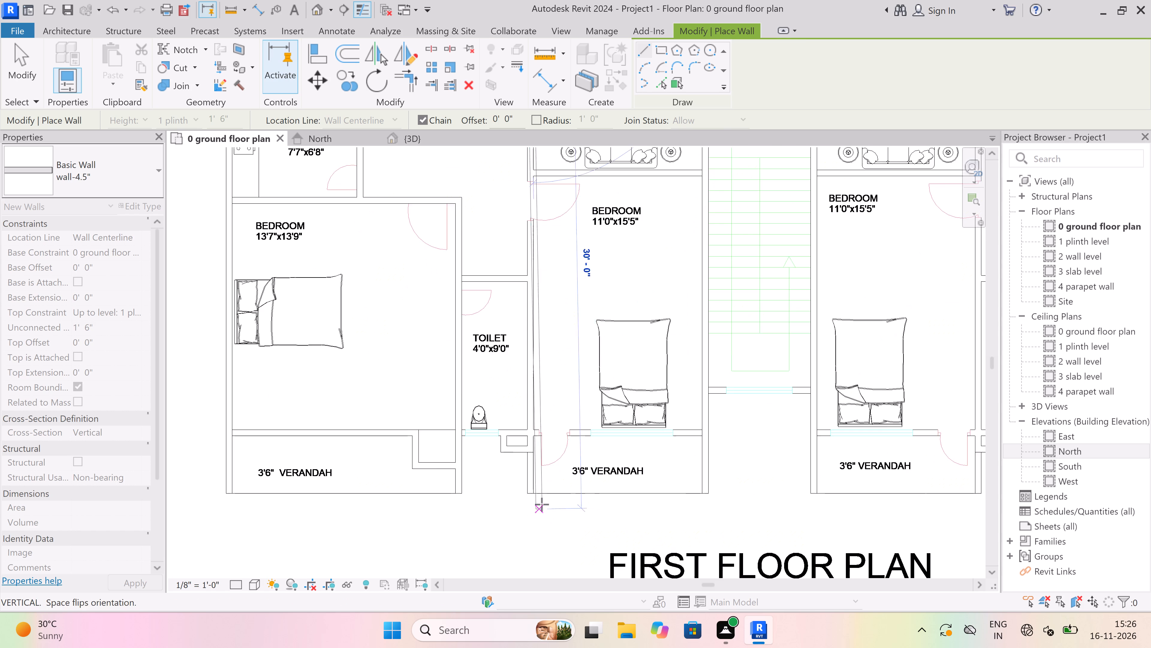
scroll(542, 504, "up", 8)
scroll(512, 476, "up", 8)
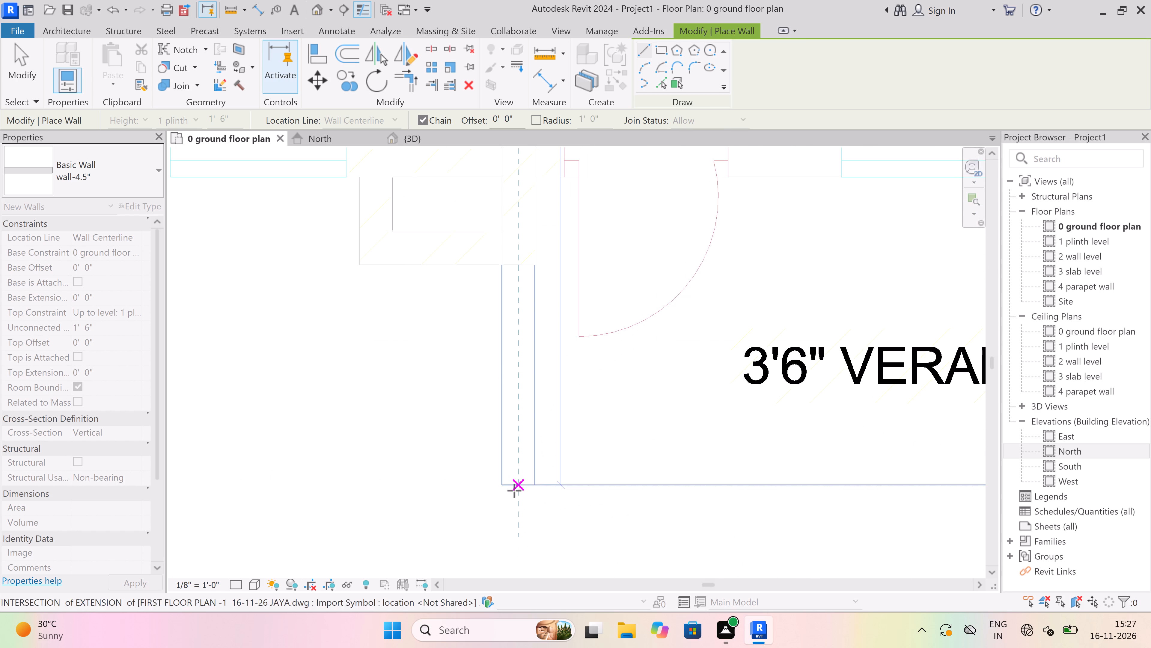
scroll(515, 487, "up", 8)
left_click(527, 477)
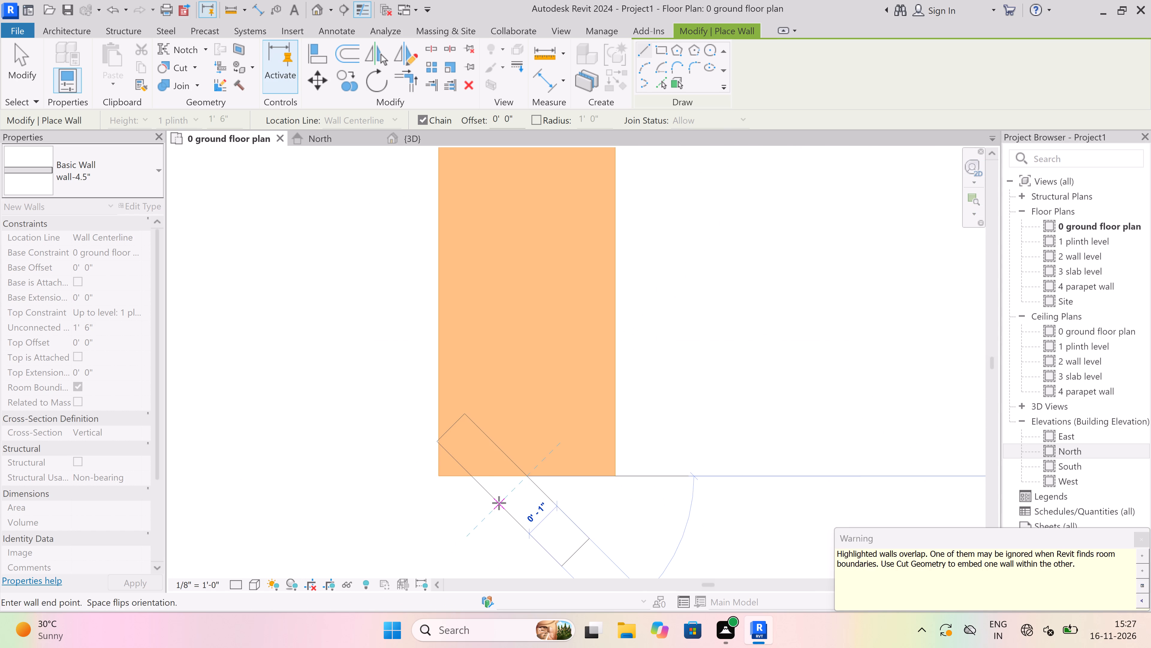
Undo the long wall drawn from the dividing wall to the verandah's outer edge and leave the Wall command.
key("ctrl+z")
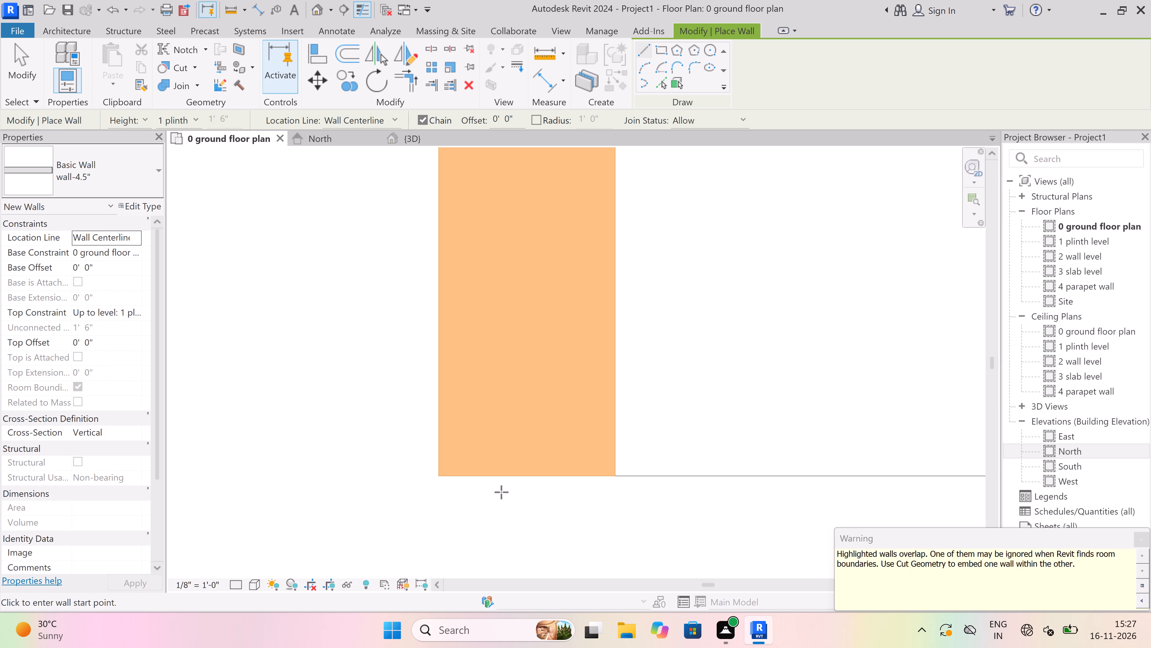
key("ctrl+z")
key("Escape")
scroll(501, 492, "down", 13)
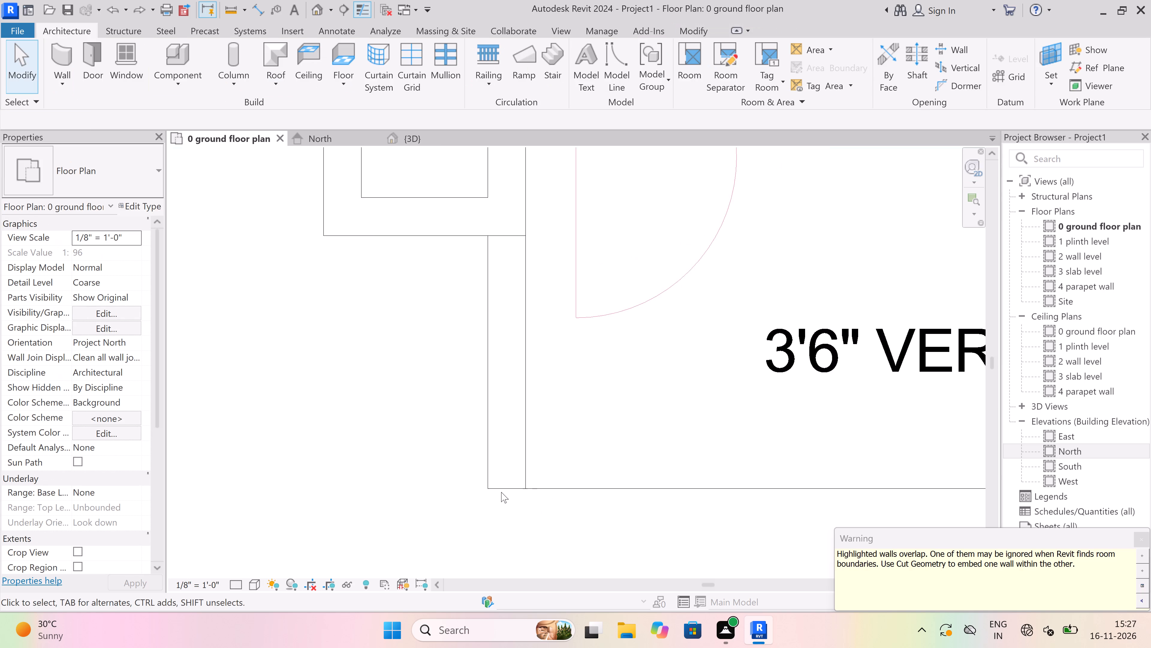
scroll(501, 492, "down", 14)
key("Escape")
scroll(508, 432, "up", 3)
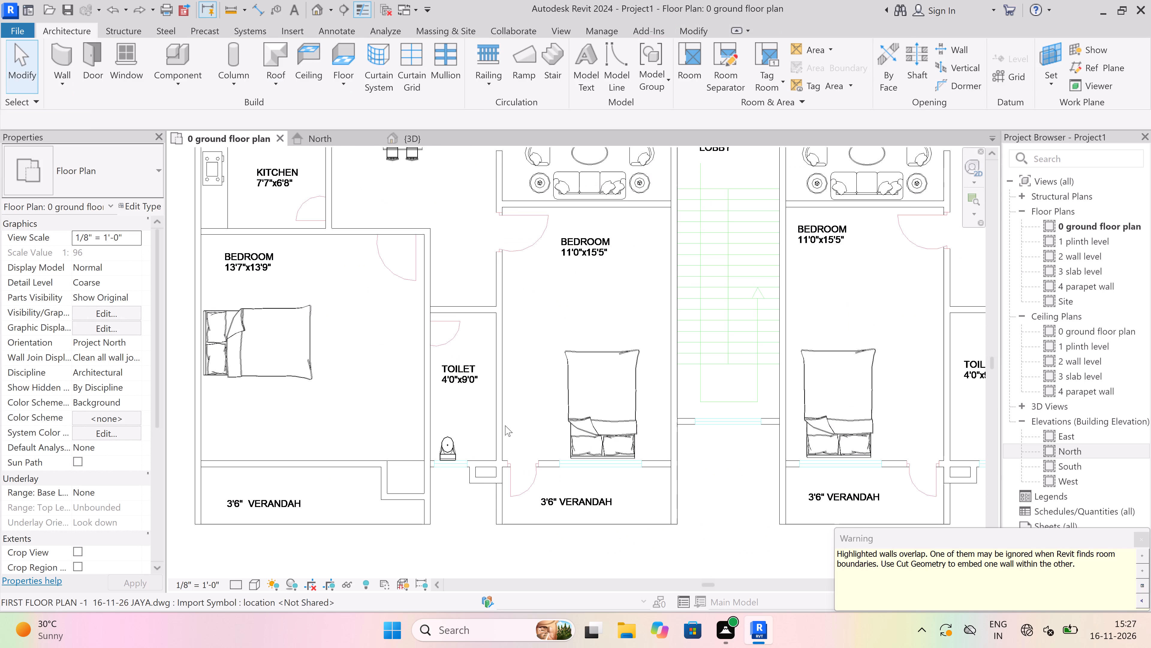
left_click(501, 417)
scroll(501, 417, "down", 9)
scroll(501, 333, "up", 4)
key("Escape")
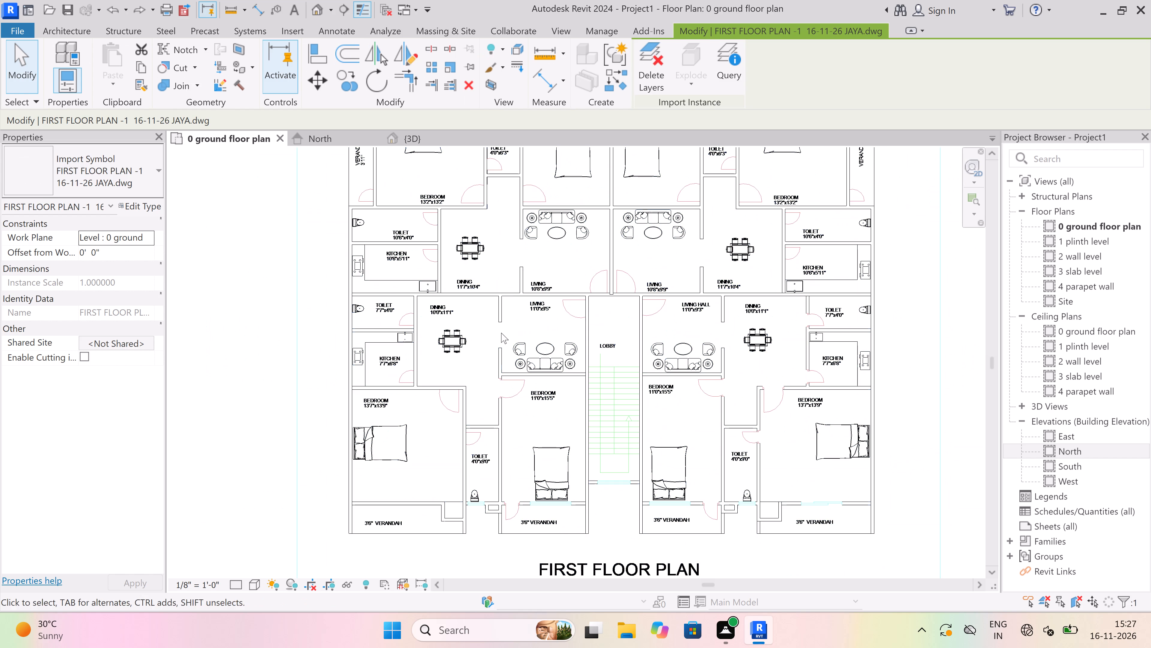
Check the modelled walls in the 3D view and the North elevation, and return to the 0 ground floor plan.
scroll(505, 418, "up", 2)
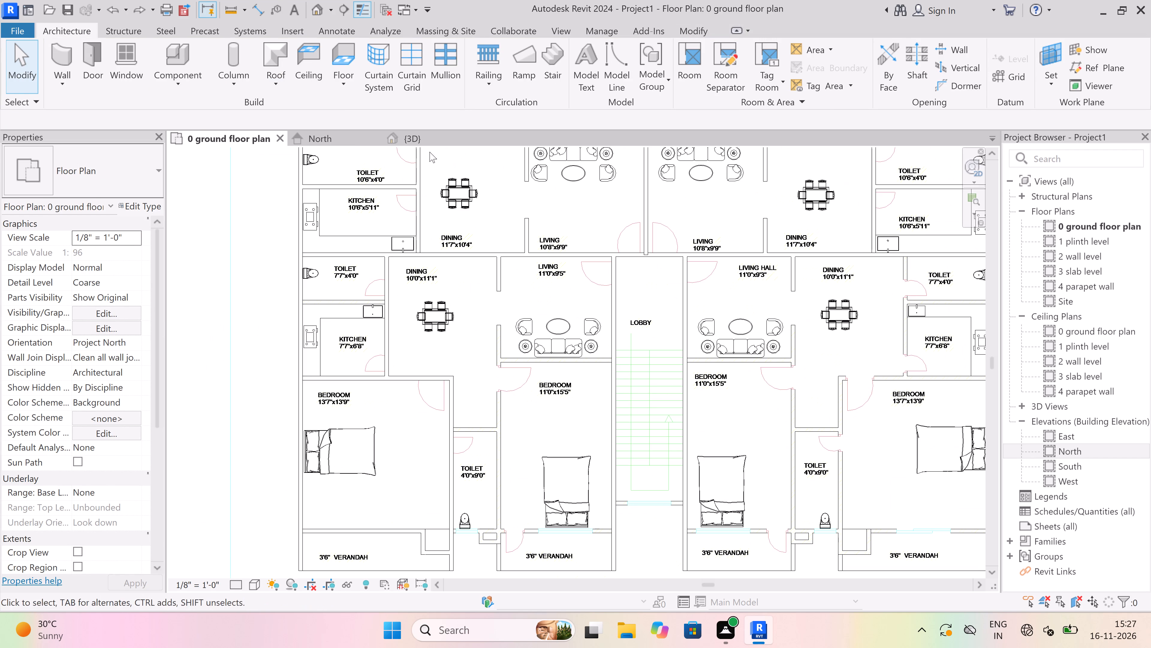
left_click(430, 139)
scroll(521, 292, "down", 9)
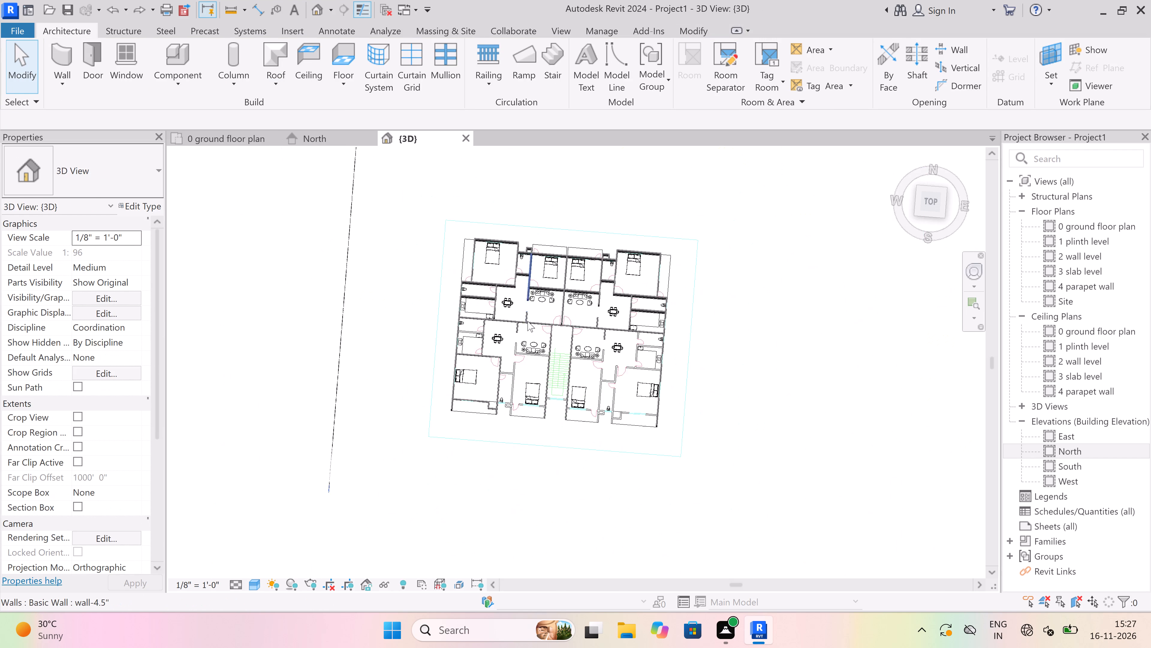
scroll(530, 326, "up", 9)
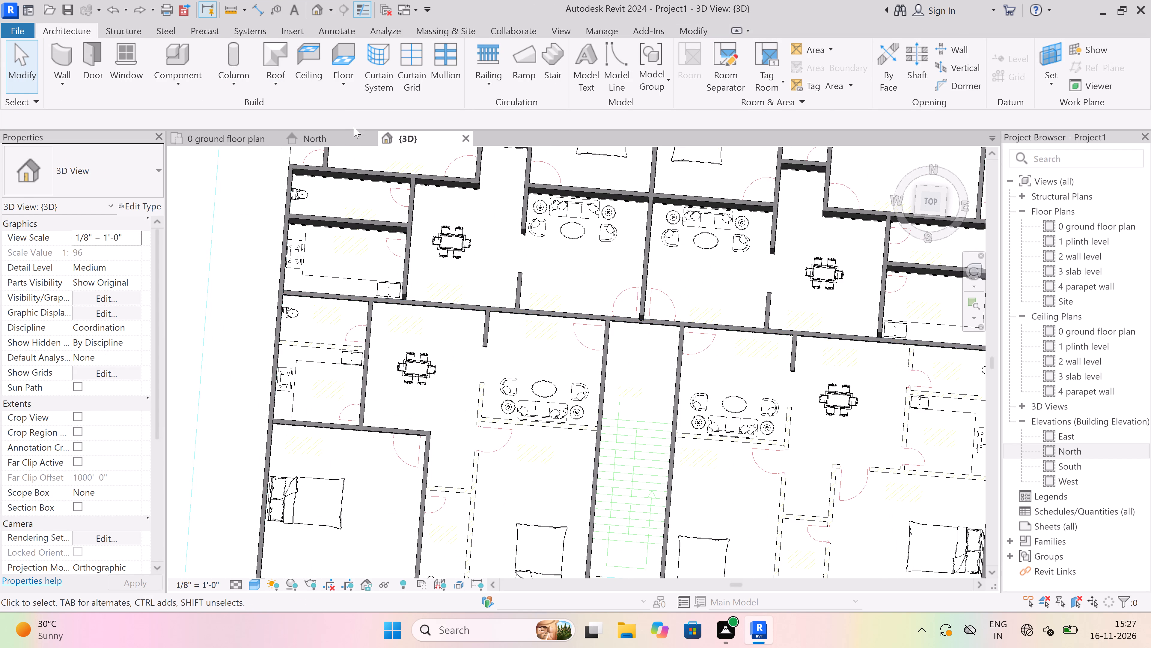
left_click(314, 133)
scroll(543, 418, "down", 1)
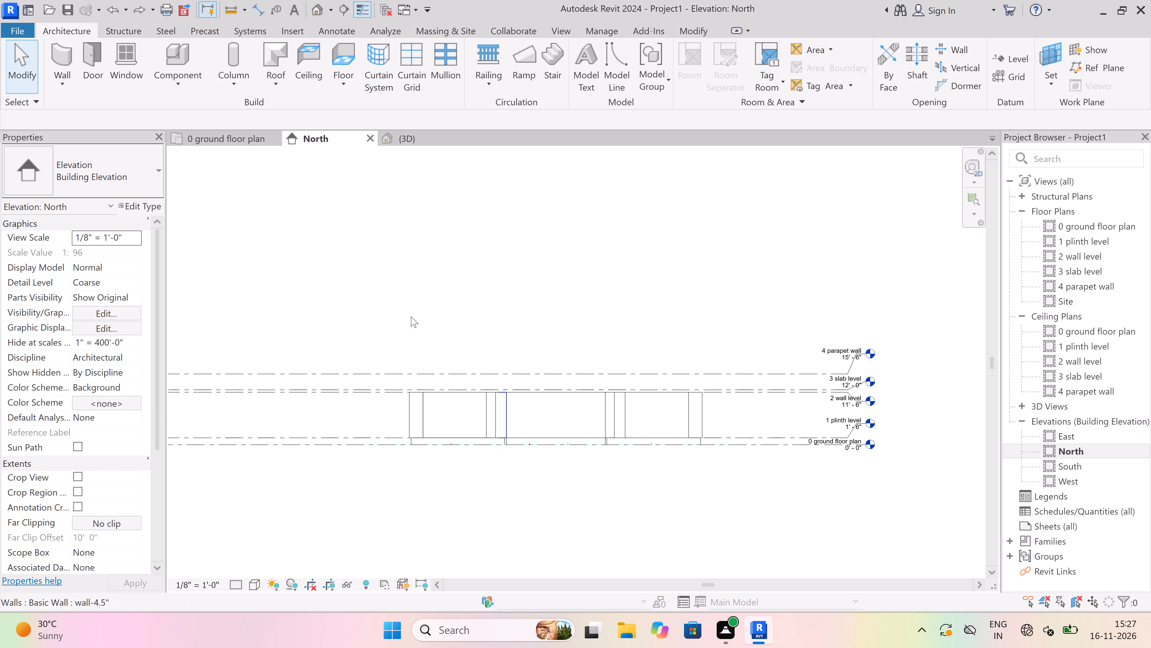
left_click(210, 135)
scroll(498, 339, "down", 3)
scroll(495, 298, "up", 3)
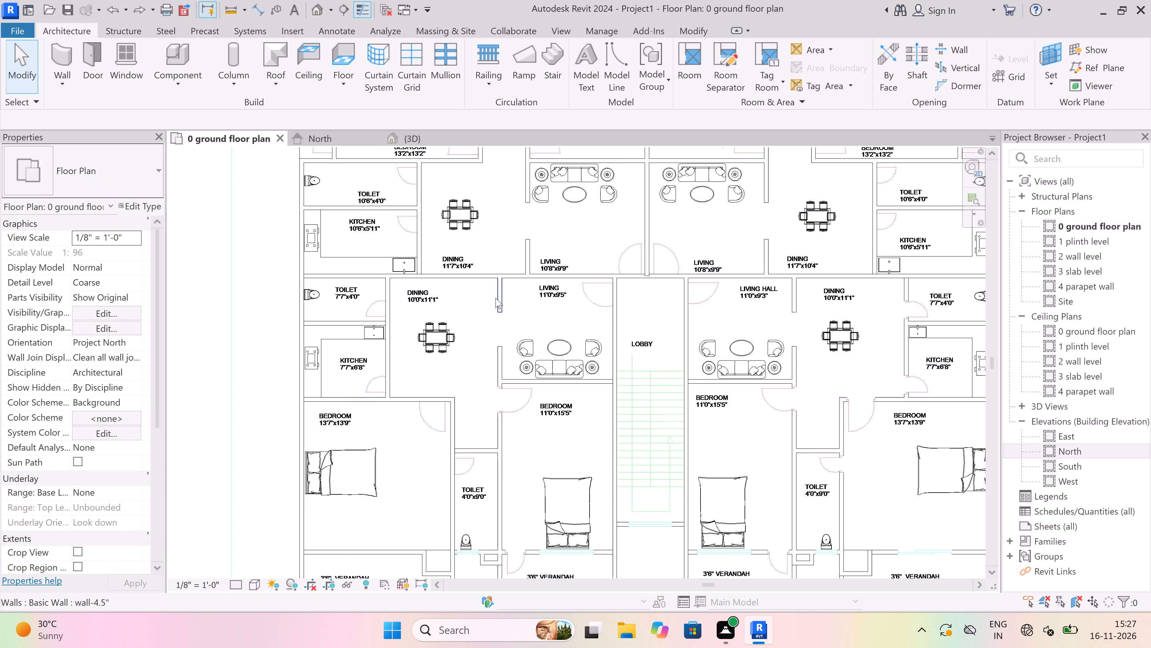
Draw a wall-4.5" architectural wall from the south side of the southwest flat's living/dining opening down to the southern verandah's outer edge.
scroll(495, 298, "up", 5)
scroll(513, 324, "up", 1)
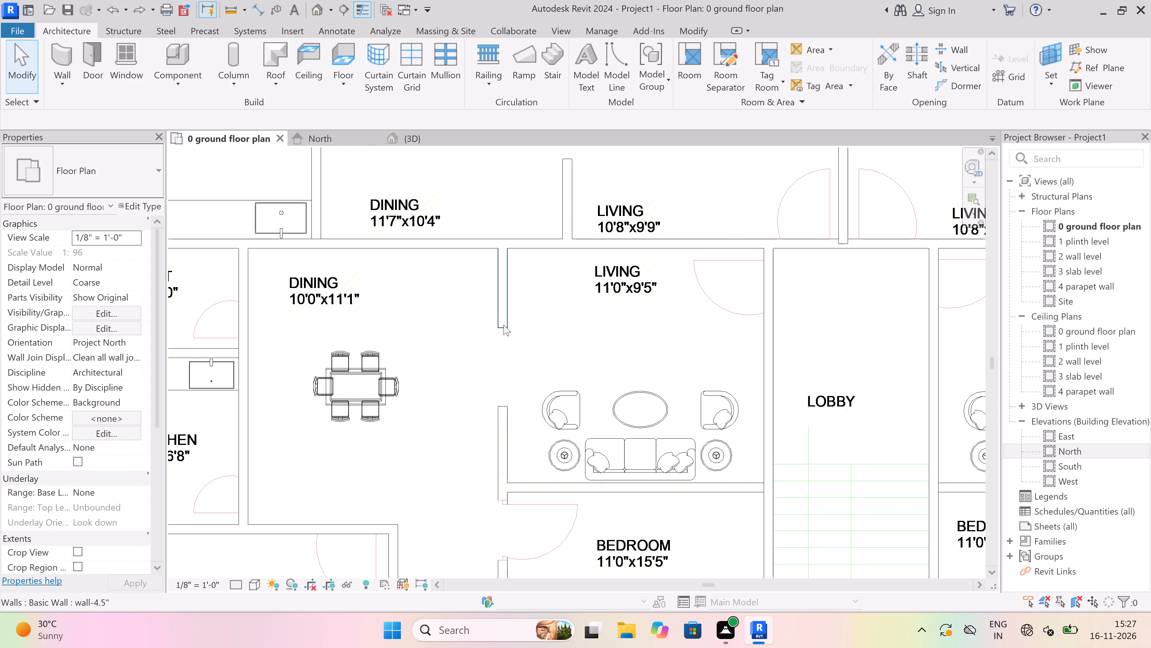
scroll(504, 325, "down", 9)
scroll(504, 325, "up", 2)
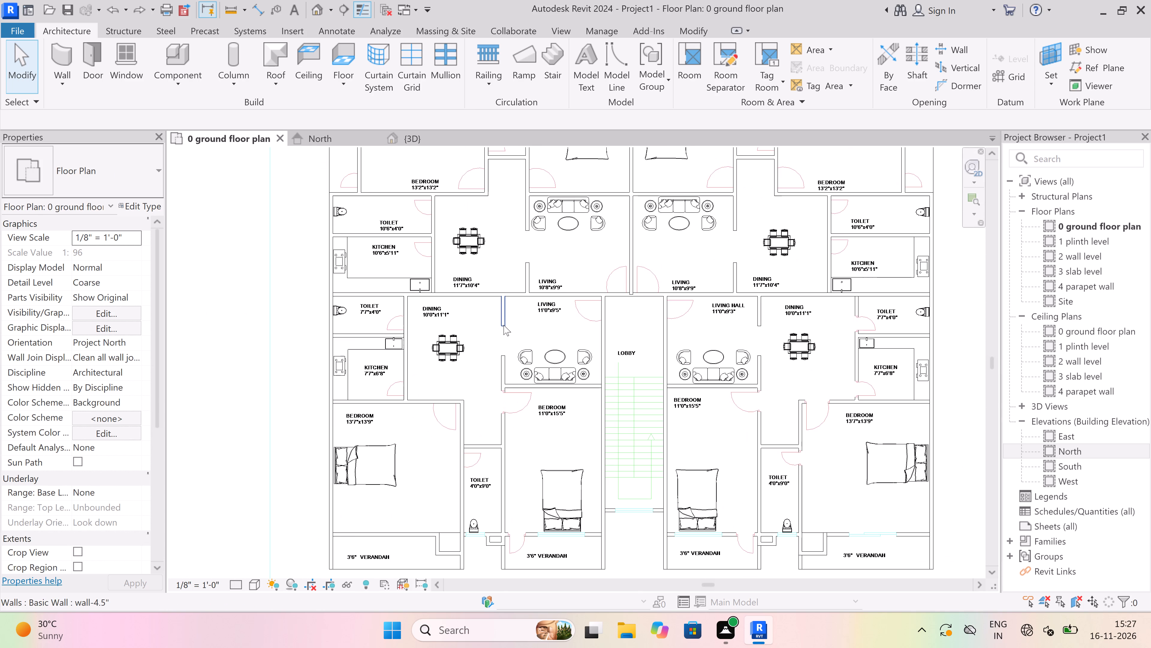
scroll(496, 364, "up", 1)
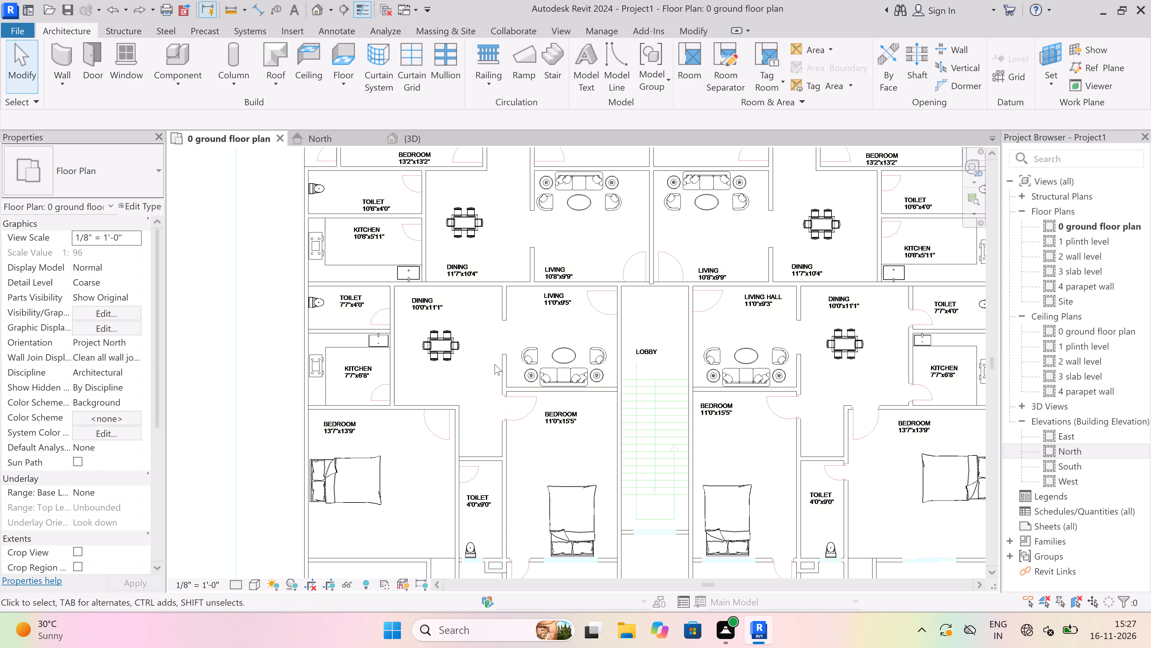
scroll(494, 364, "up", 1)
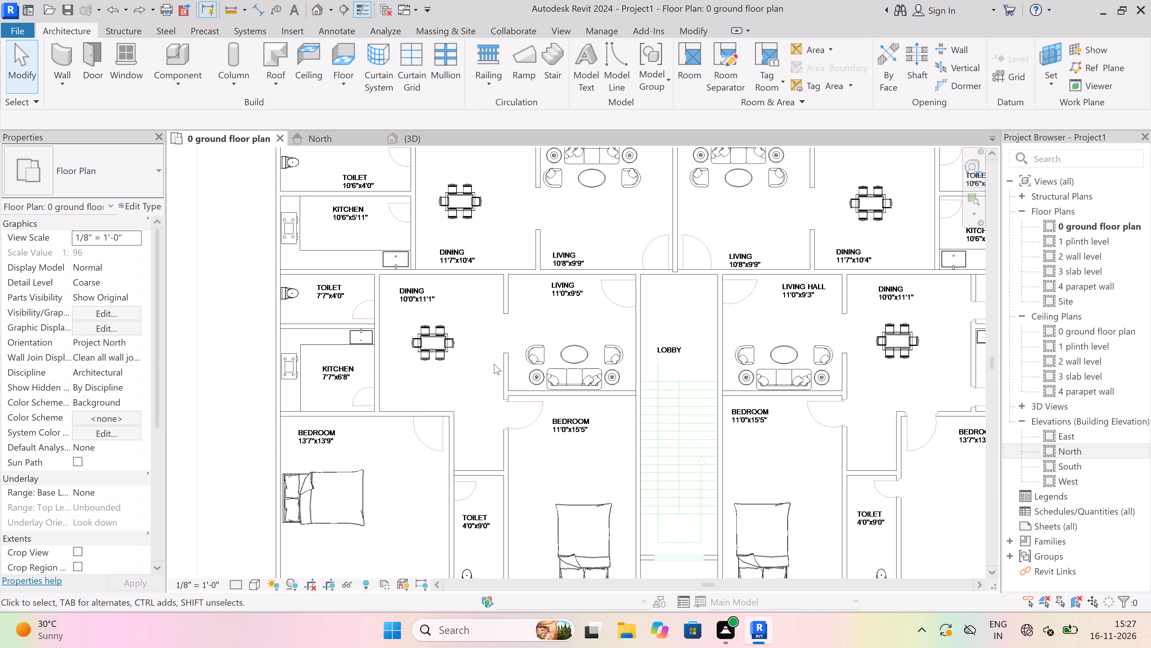
scroll(494, 364, "up", 1)
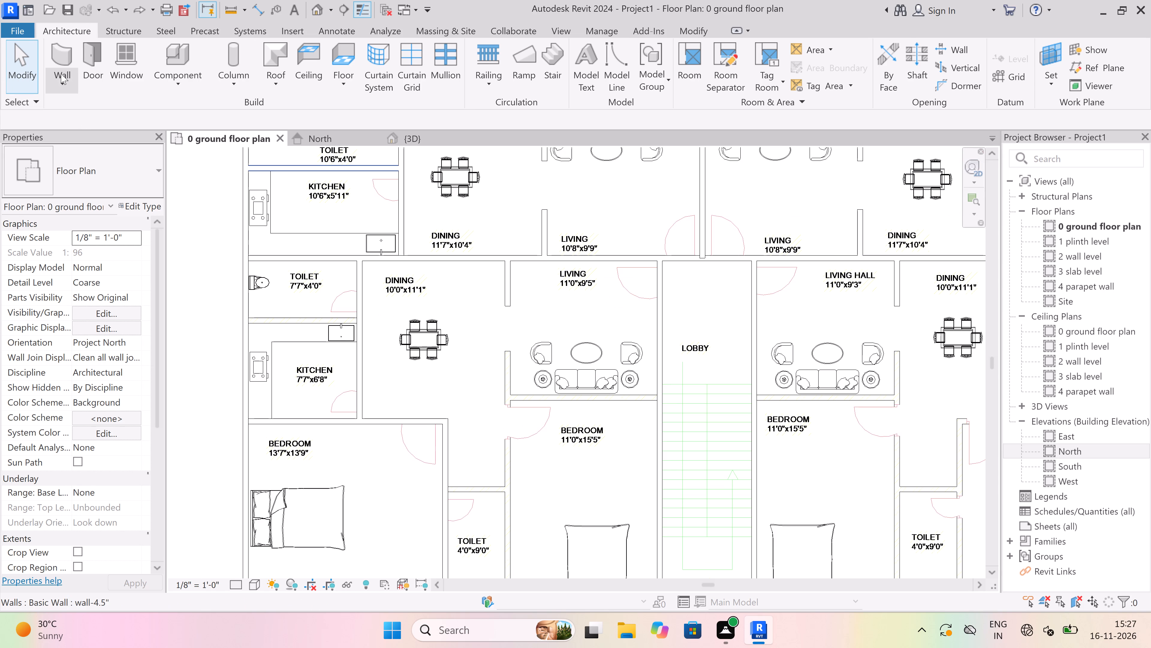
left_click(61, 78)
left_click(67, 108)
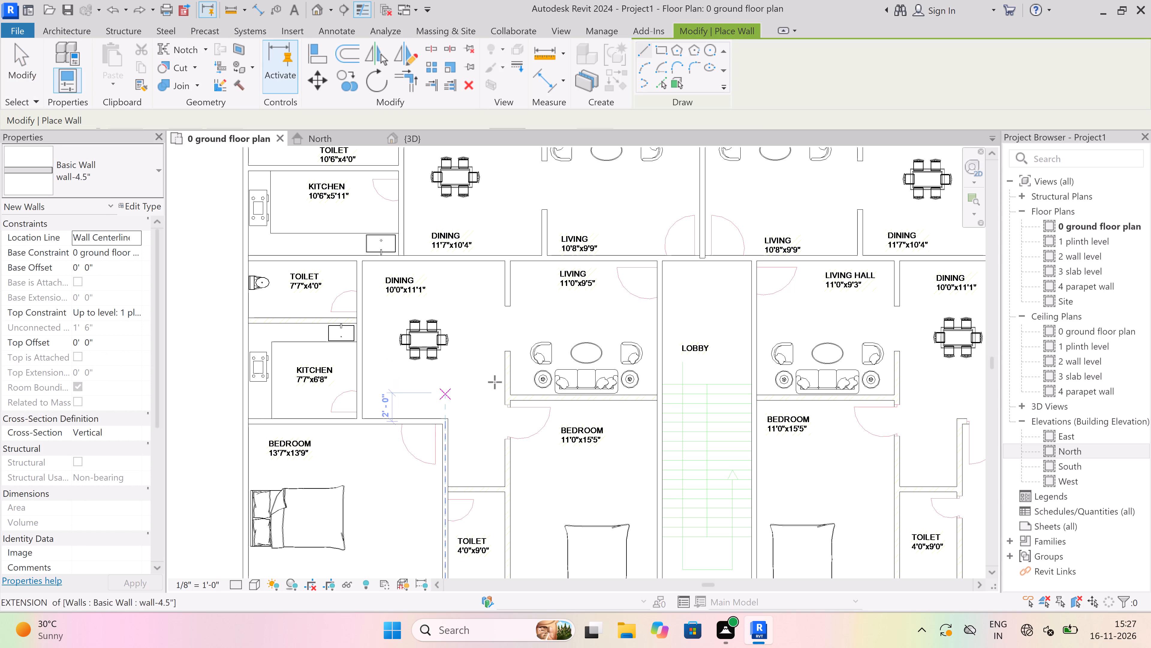
scroll(492, 357, "up", 13)
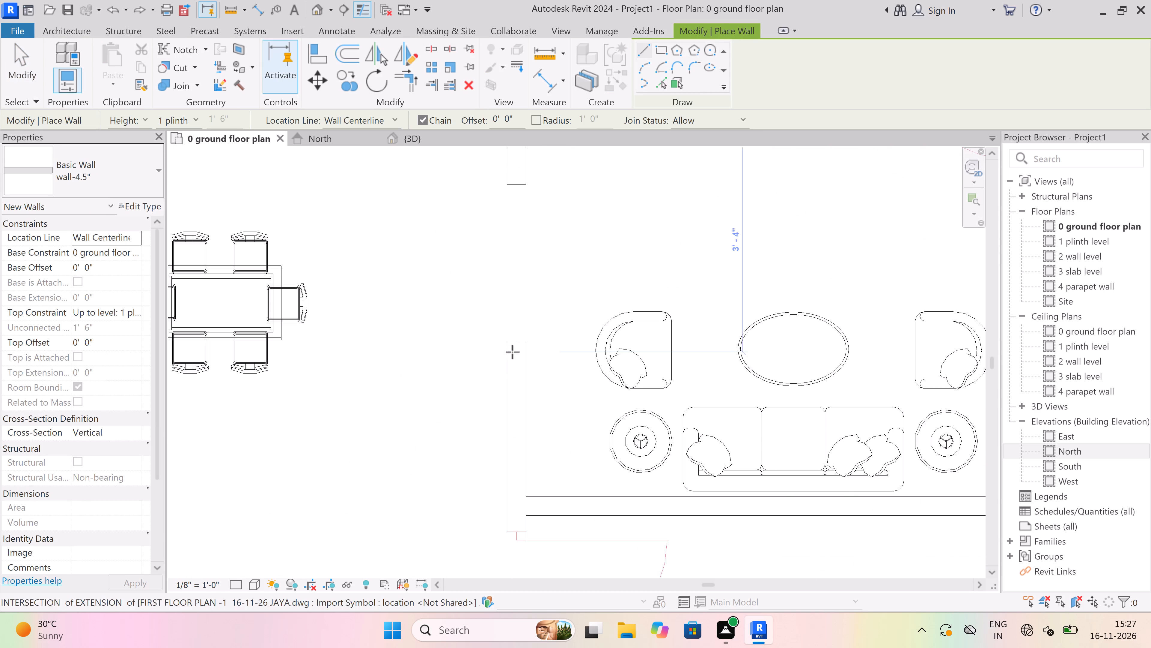
scroll(512, 351, "up", 4)
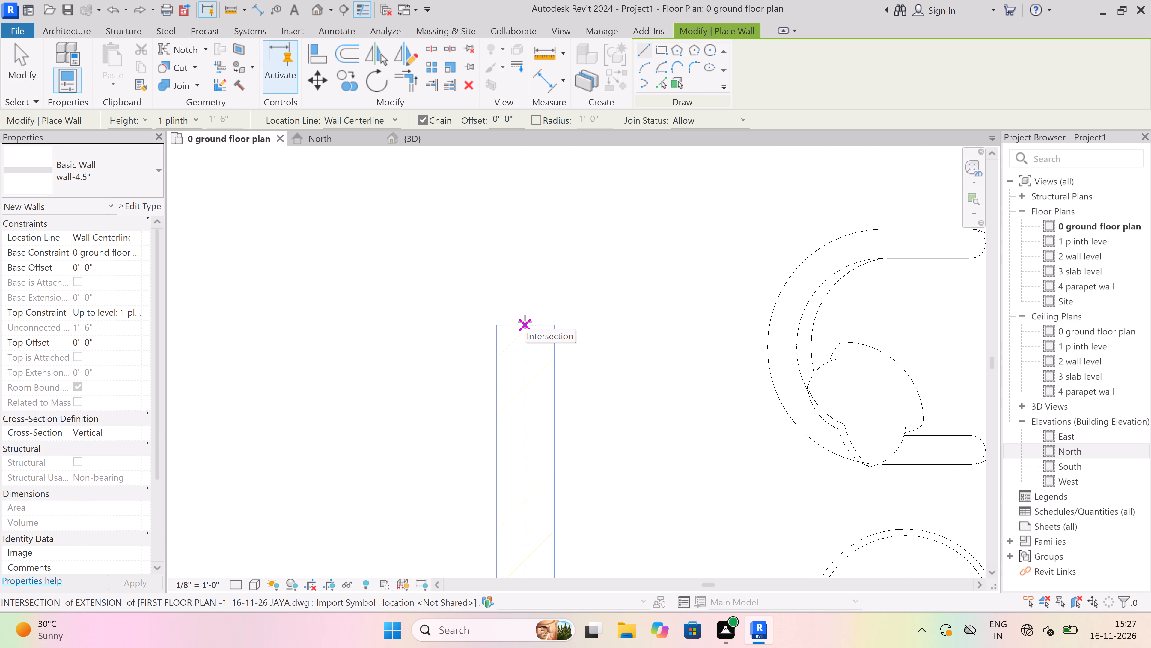
scroll(525, 322, "up", 9)
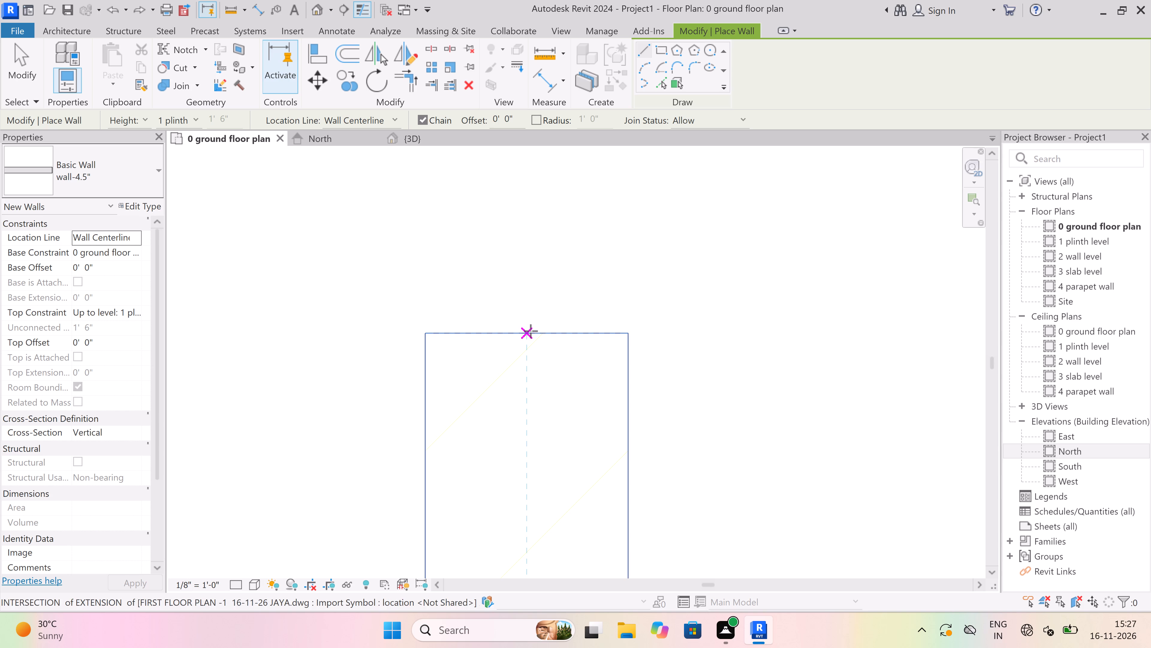
left_click_drag(525, 329, 525, 335)
scroll(527, 356, "down", 6)
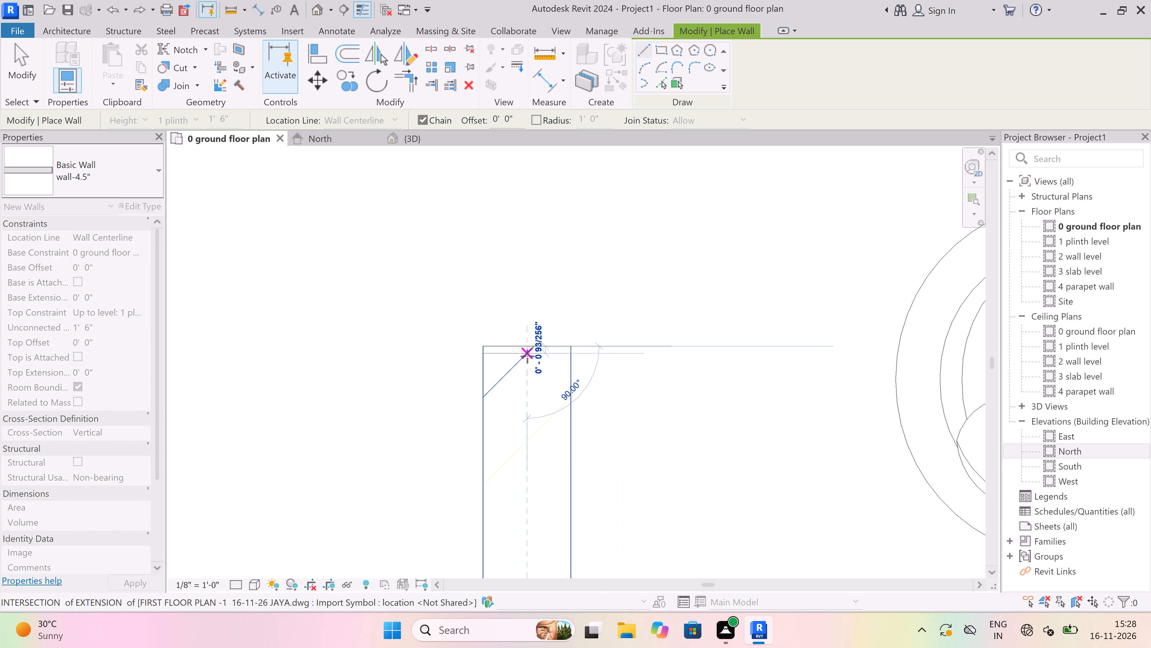
scroll(527, 356, "down", 4)
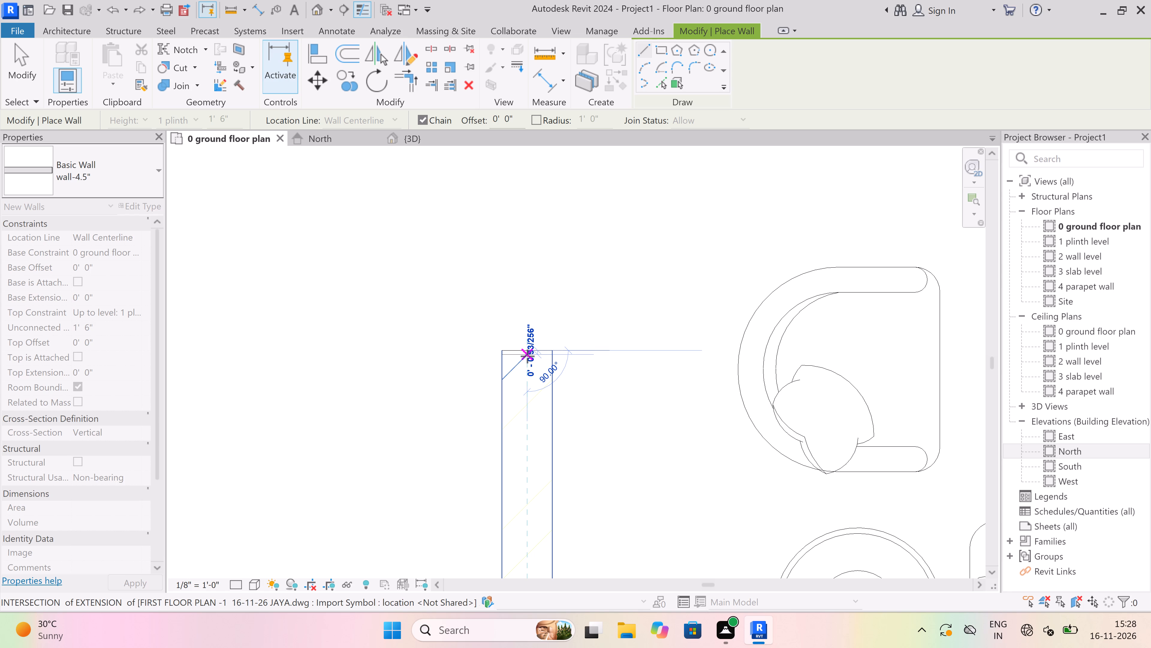
scroll(527, 356, "down", 4)
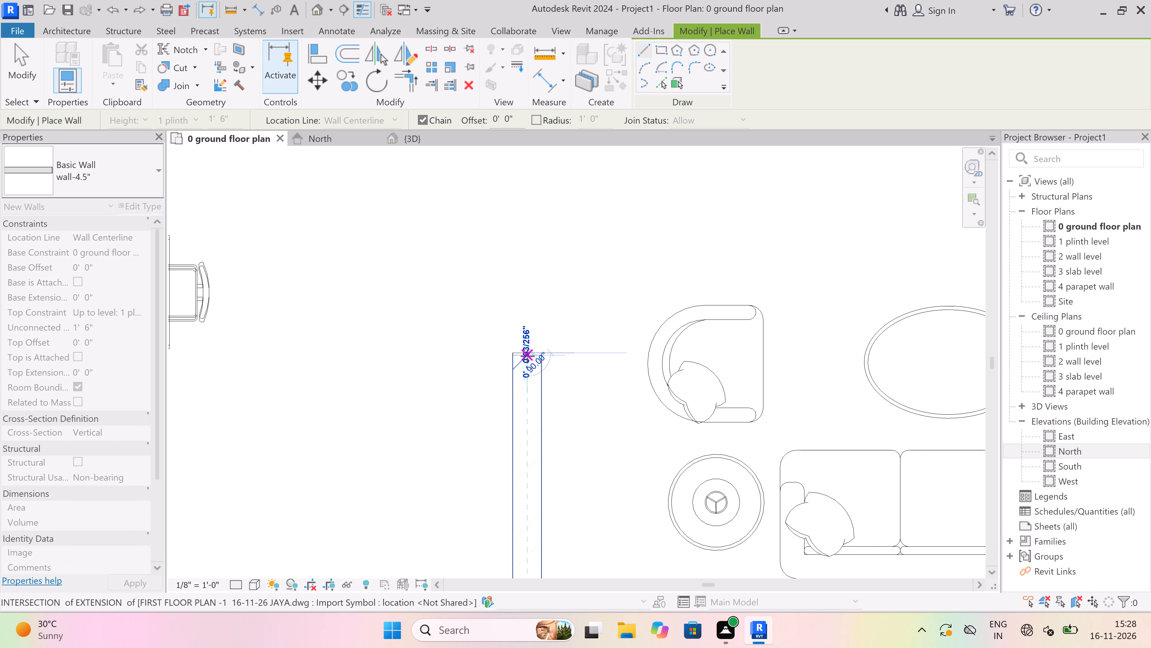
scroll(485, 307, "down", 2)
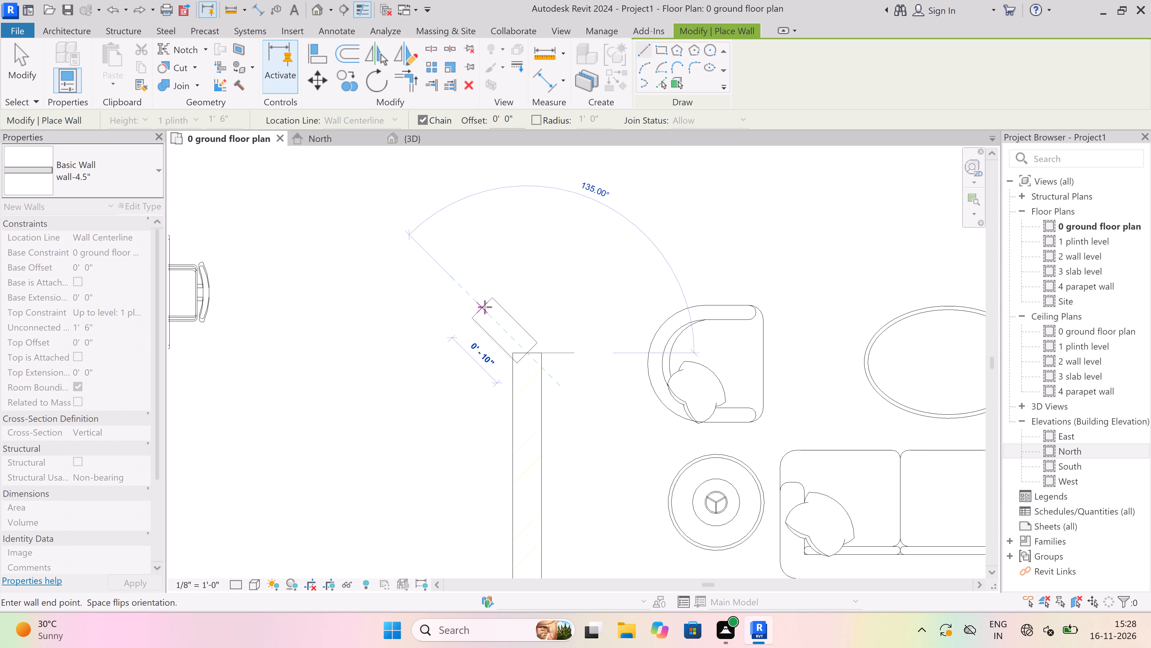
scroll(485, 307, "down", 19)
scroll(489, 421, "up", 4)
scroll(487, 386, "up", 16)
scroll(471, 405, "up", 5)
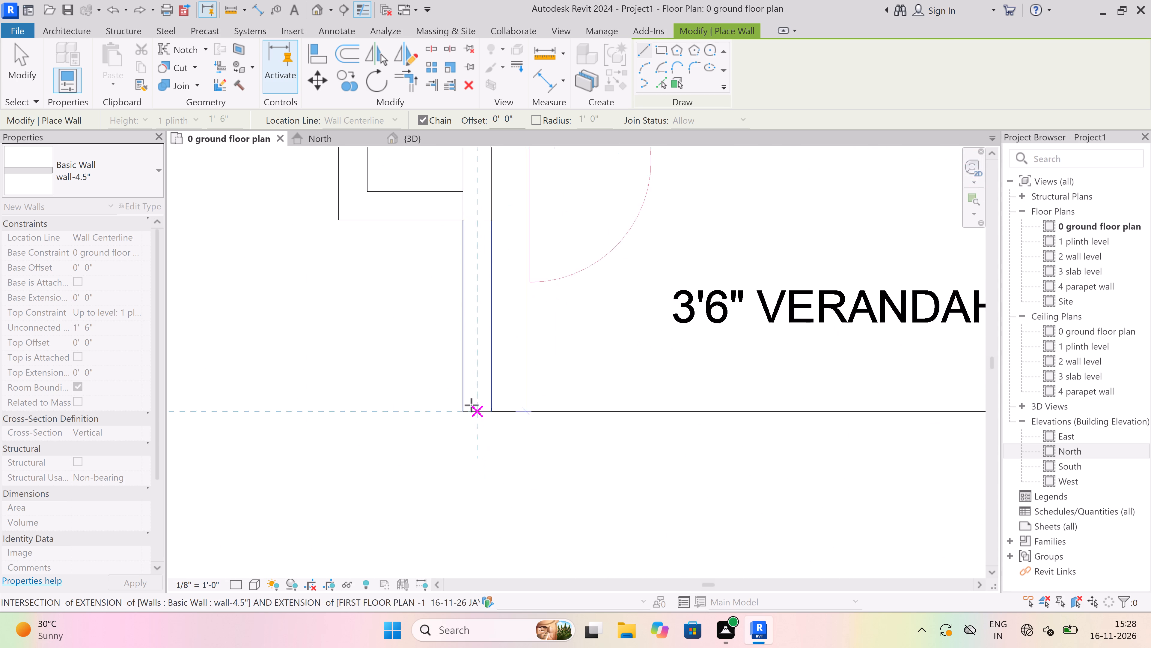
scroll(477, 420, "up", 12)
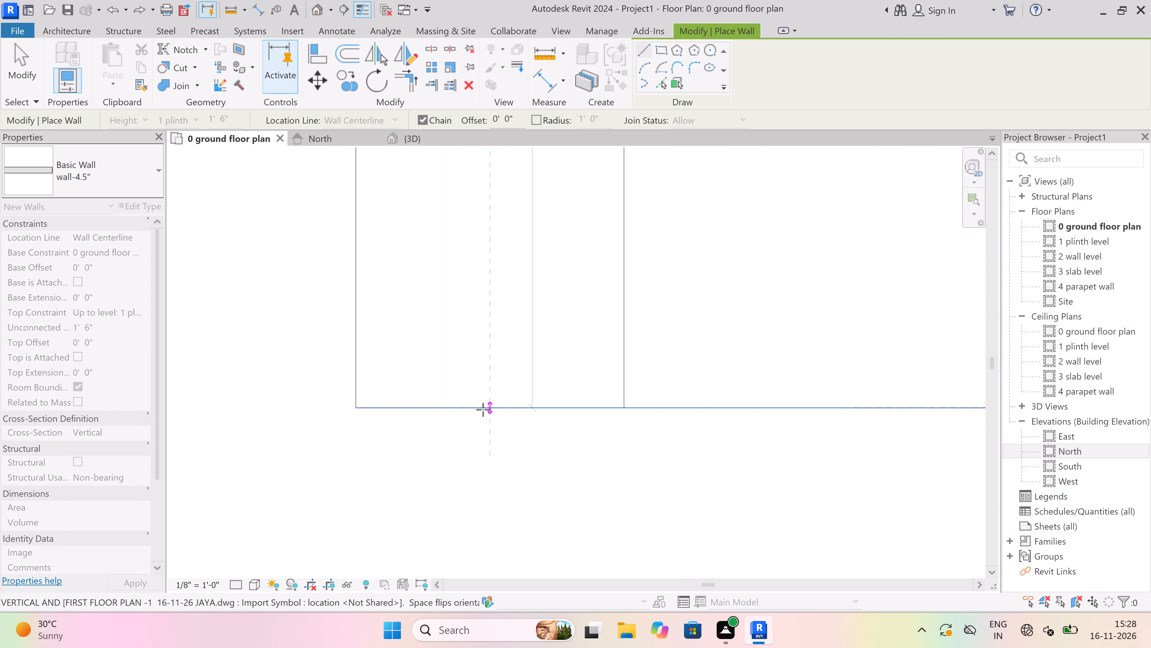
scroll(483, 409, "up", 4)
left_click(491, 407)
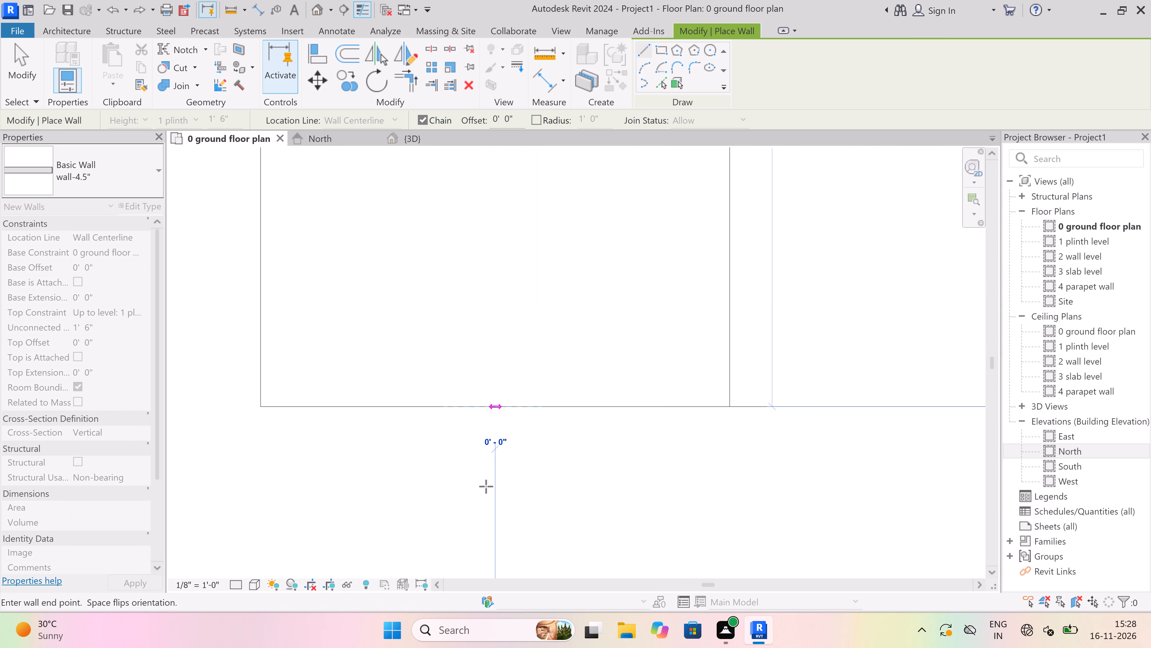
key("Escape")
Draw a wall-4.5" wall about 10'-3" long between the 11'0"x15'5" bedroom and its verandah, from the lobby-side wall to the bedroom's west wall.
scroll(486, 470, "down", 17)
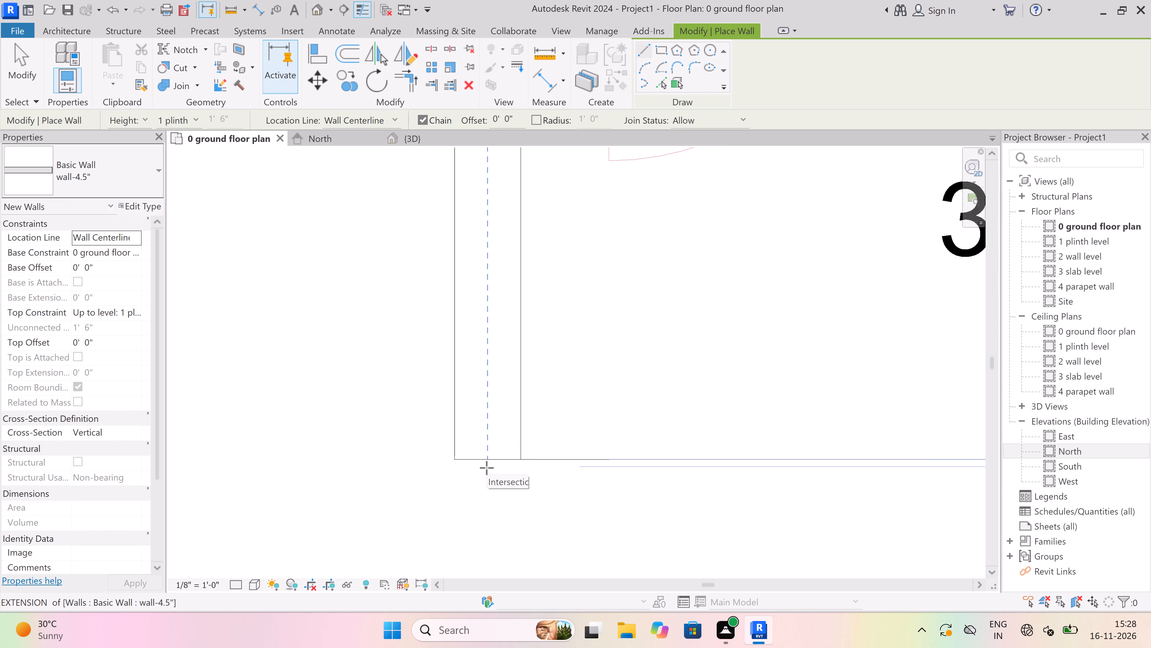
scroll(486, 468, "down", 13)
scroll(553, 391, "up", 5)
scroll(762, 383, "up", 3)
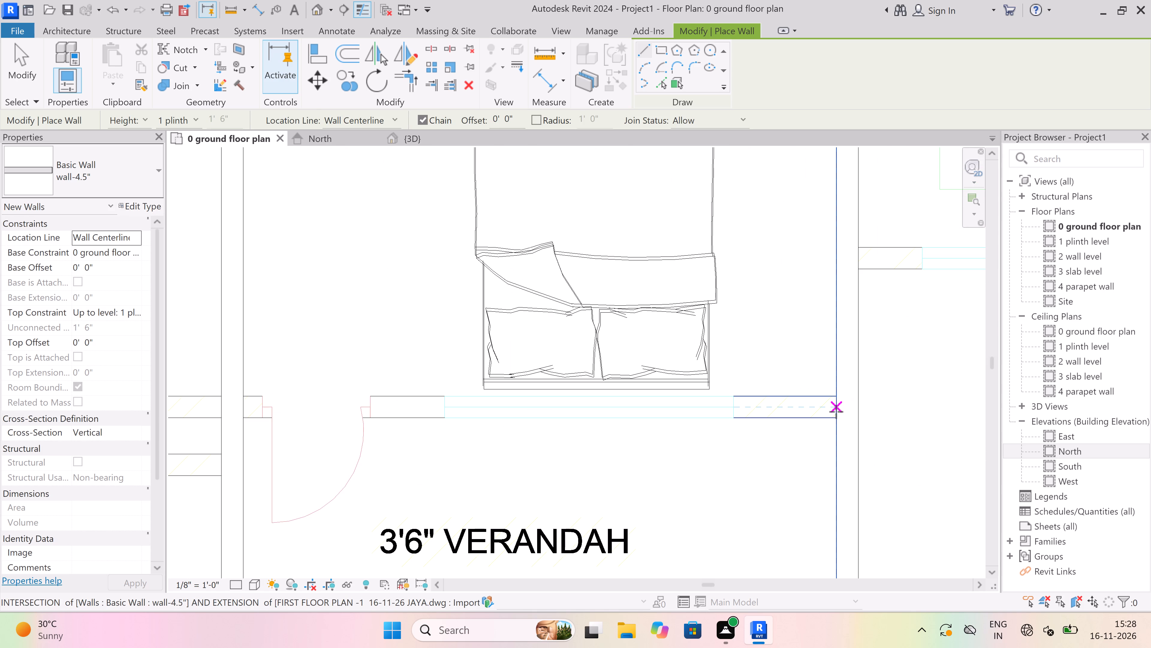
left_click_drag(836, 409, 833, 408)
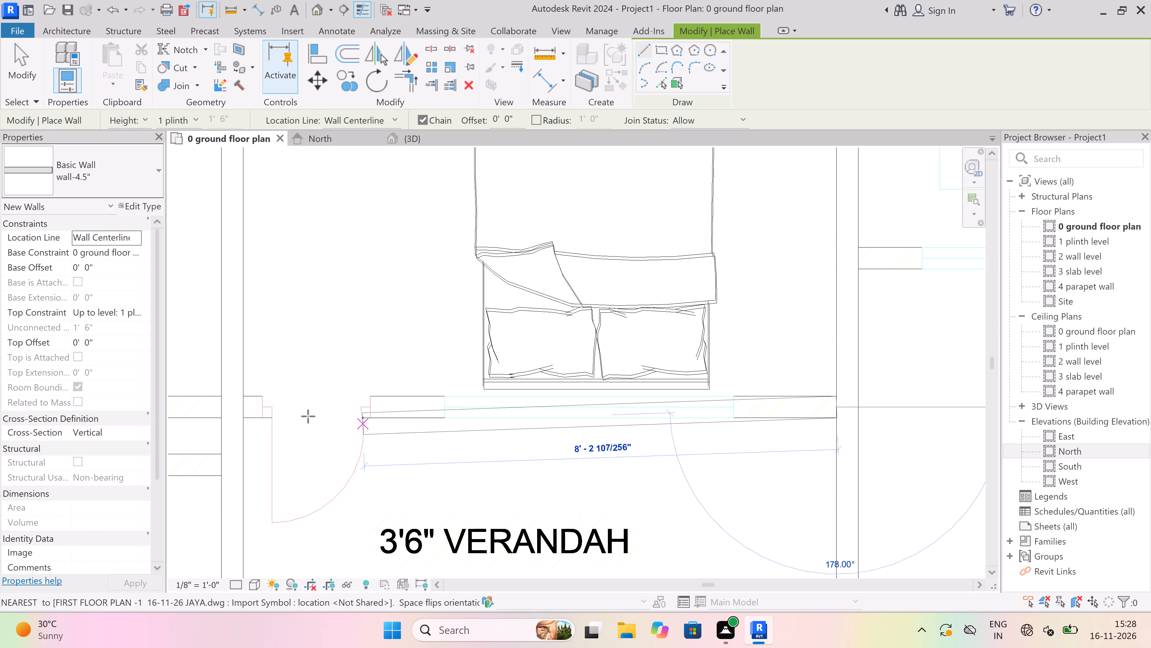
left_click(242, 412)
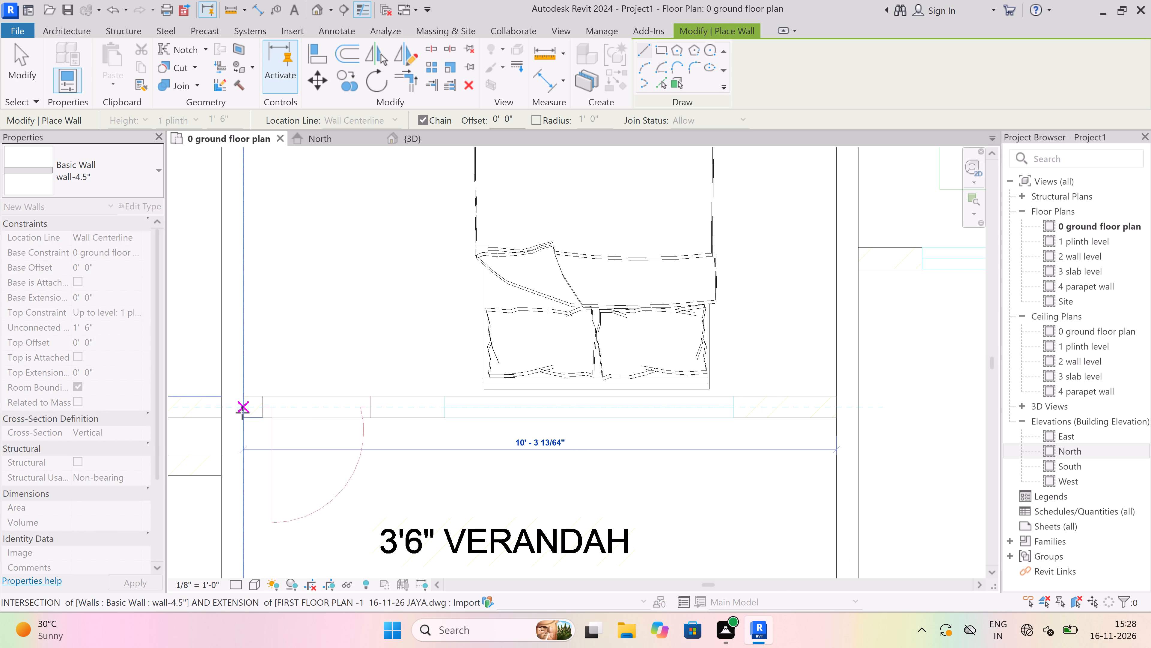
key("Escape")
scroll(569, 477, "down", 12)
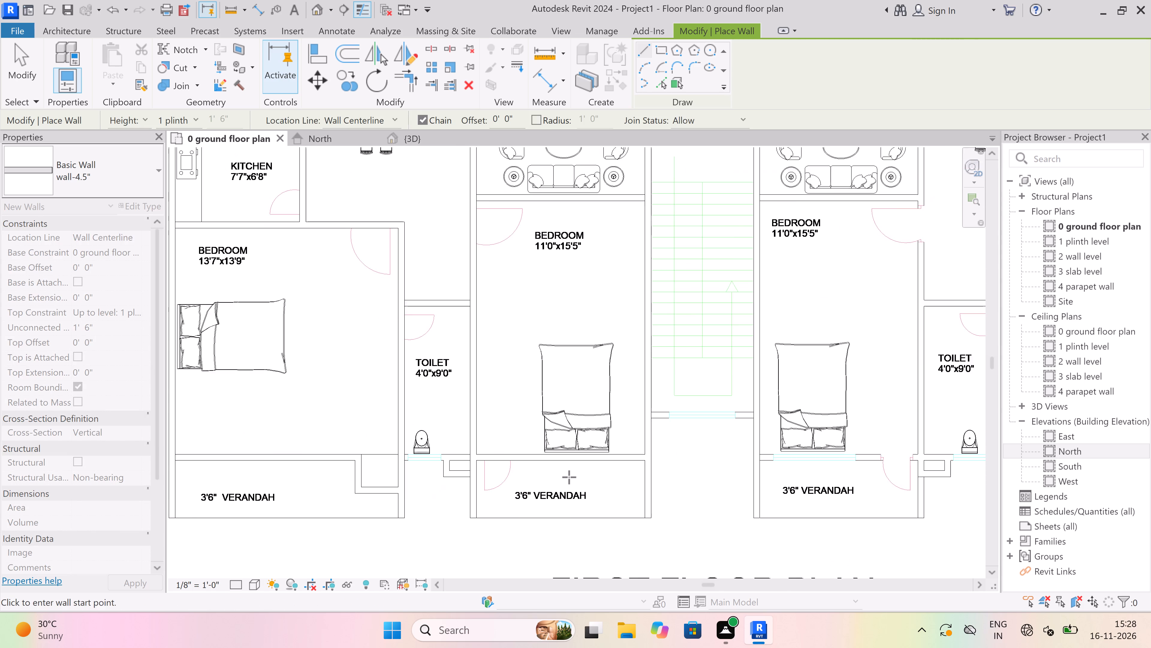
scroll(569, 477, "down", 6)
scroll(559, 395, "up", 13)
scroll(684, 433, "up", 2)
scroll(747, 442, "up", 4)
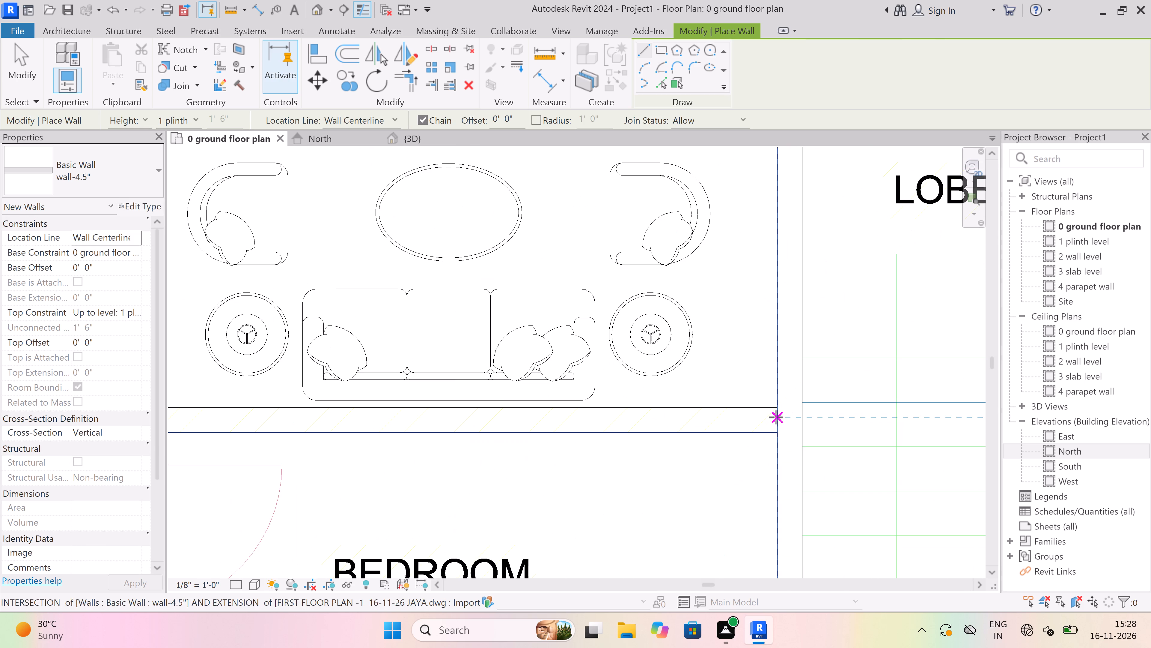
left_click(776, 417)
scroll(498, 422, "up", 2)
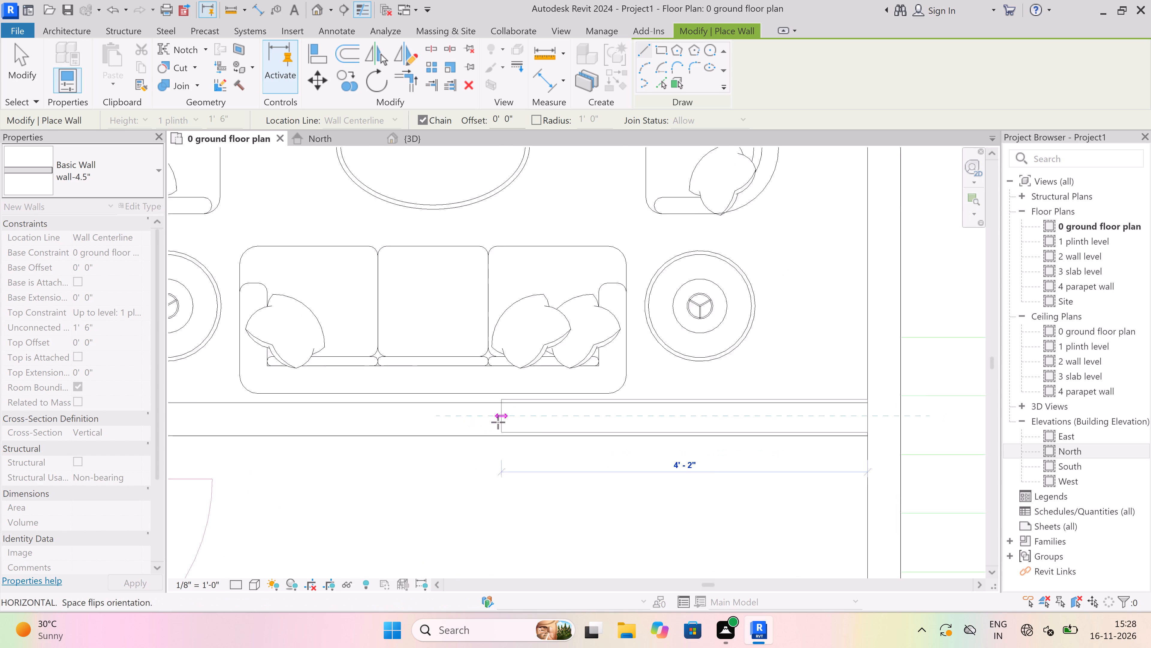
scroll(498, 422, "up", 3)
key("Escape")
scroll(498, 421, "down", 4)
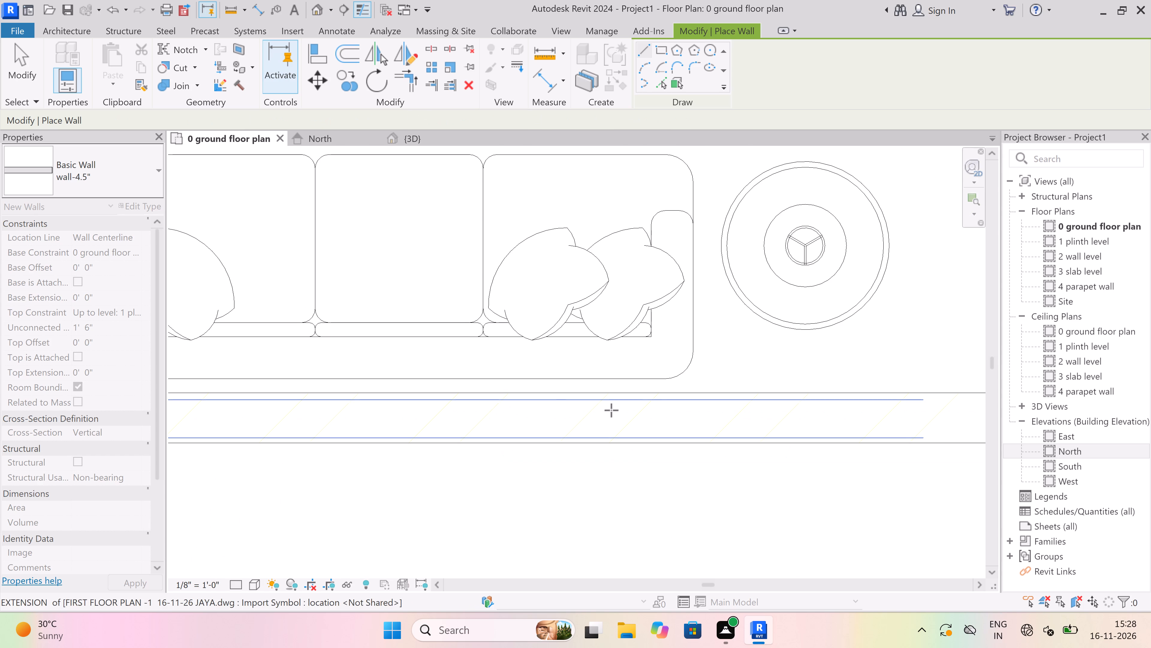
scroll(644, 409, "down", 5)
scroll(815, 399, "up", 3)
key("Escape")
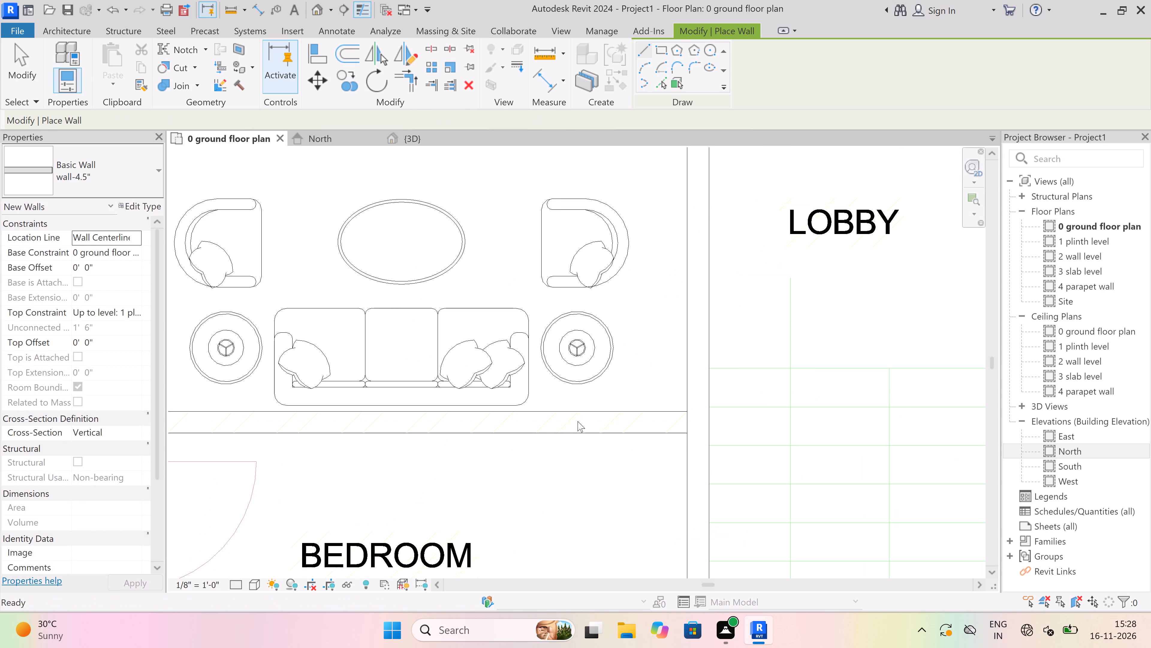
Draw a wall-4.5" architectural wall between the southwest flat's living room and 11'0"x15'5" bedroom, from the bedroom's west wall to the lobby-side wall.
scroll(672, 419, "down", 4)
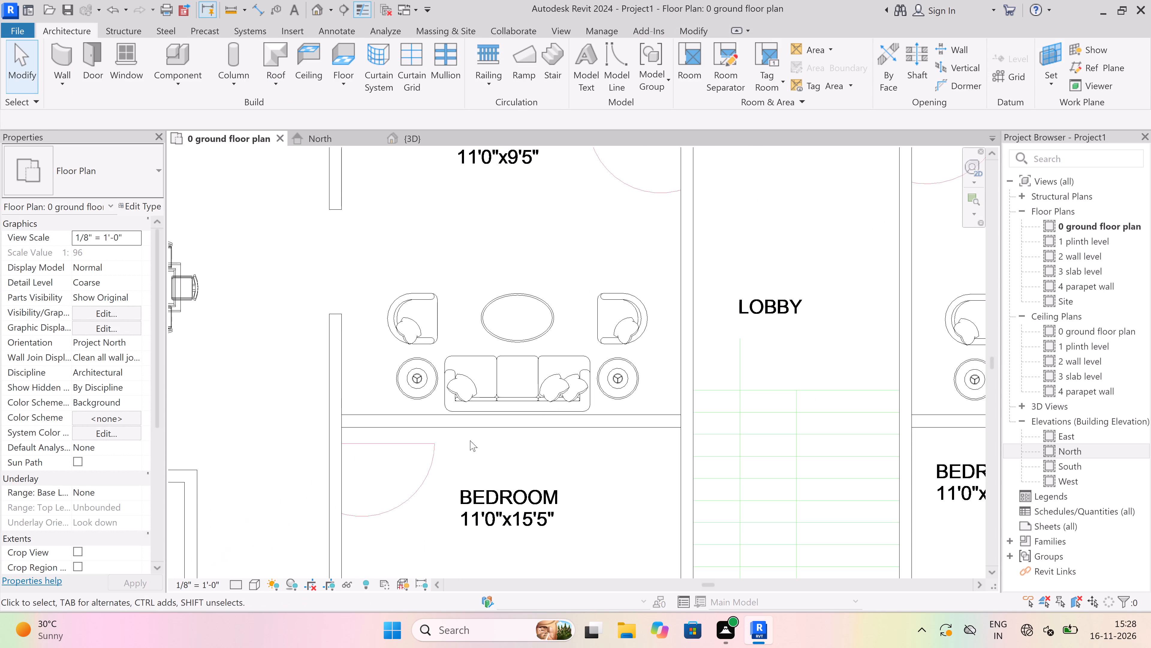
scroll(461, 433, "up", 2)
scroll(303, 381, "up", 3)
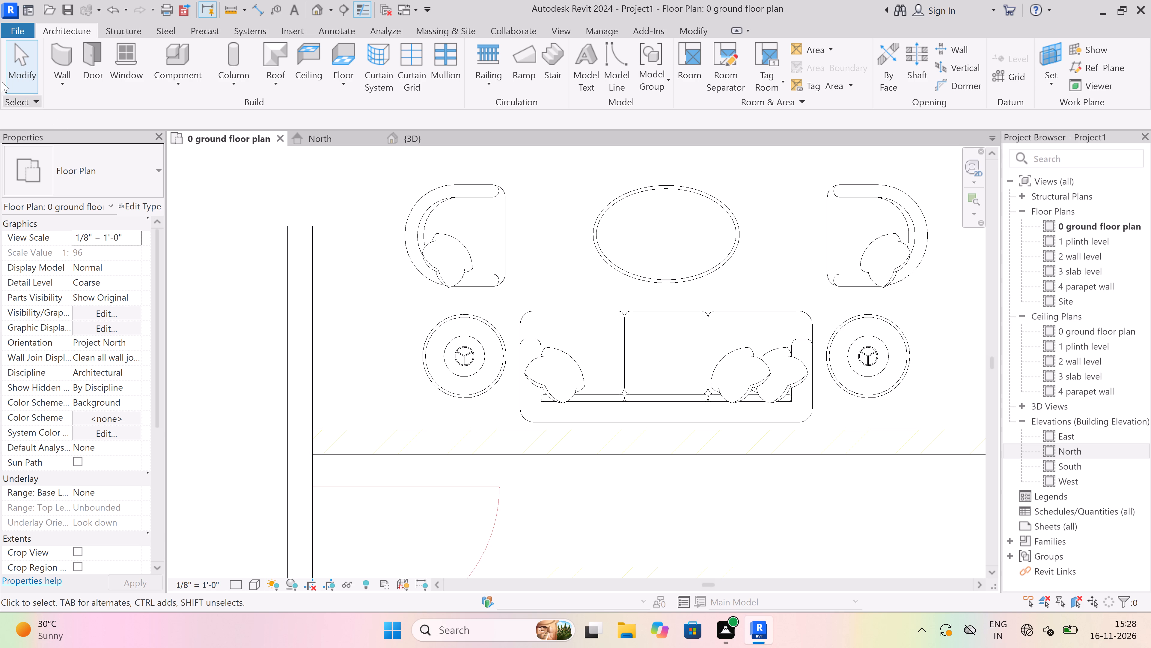
left_click(61, 80)
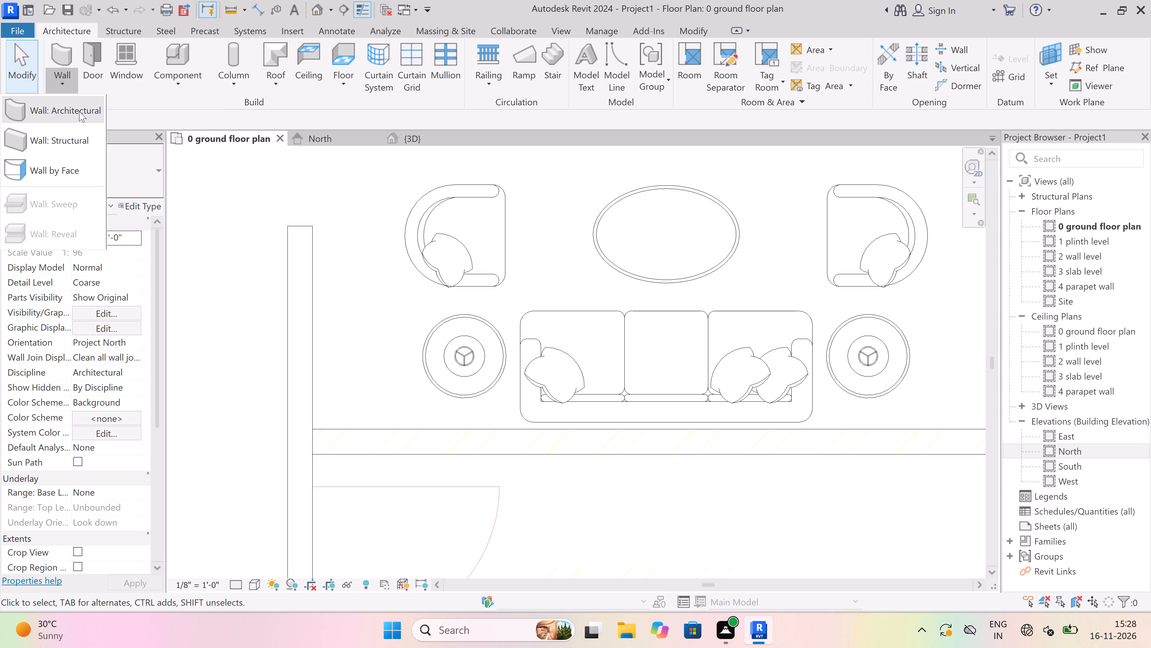
left_click(79, 112)
scroll(310, 436, "up", 3)
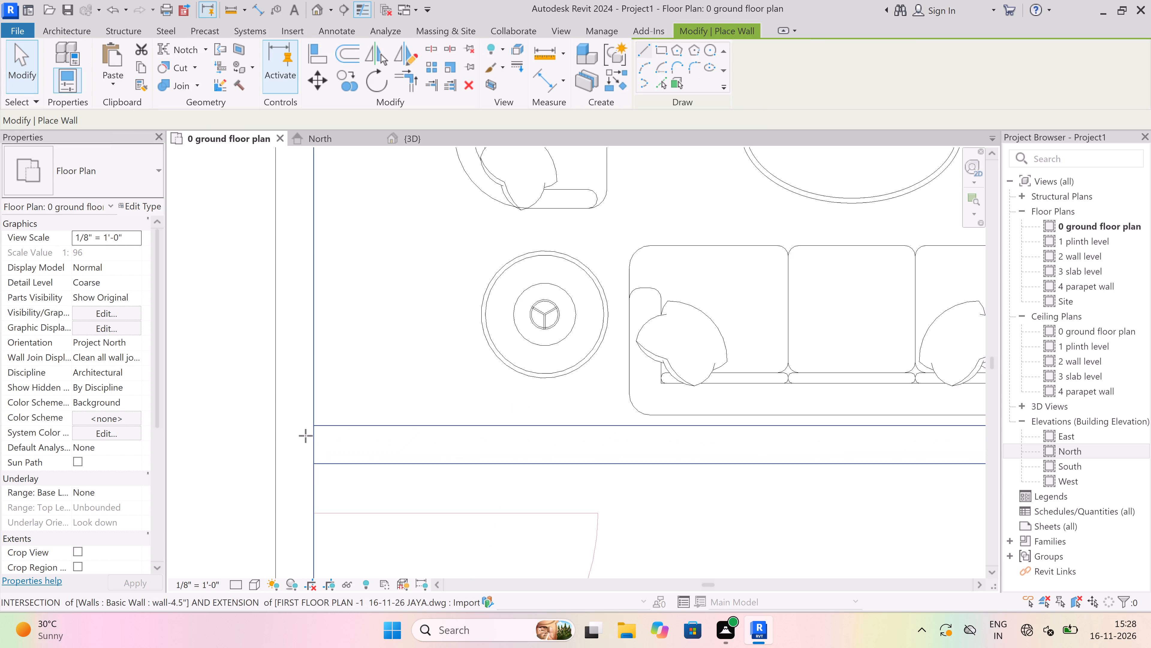
scroll(305, 436, "up", 3)
scroll(309, 460, "up", 8)
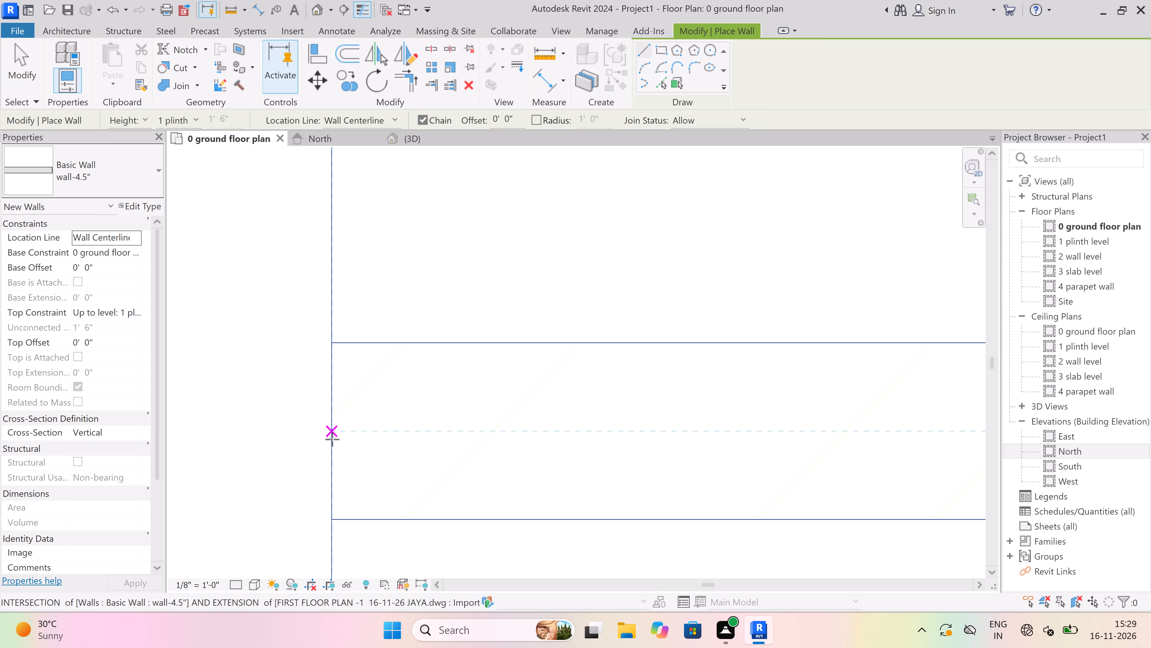
left_click(332, 431)
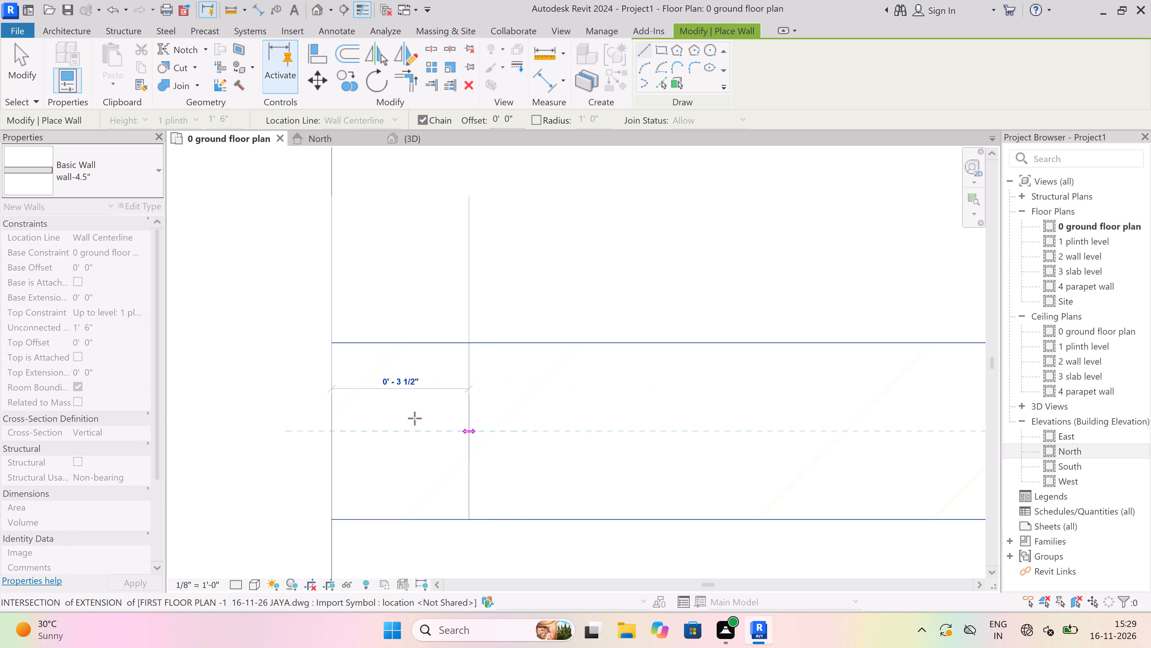
scroll(374, 407, "down", 19)
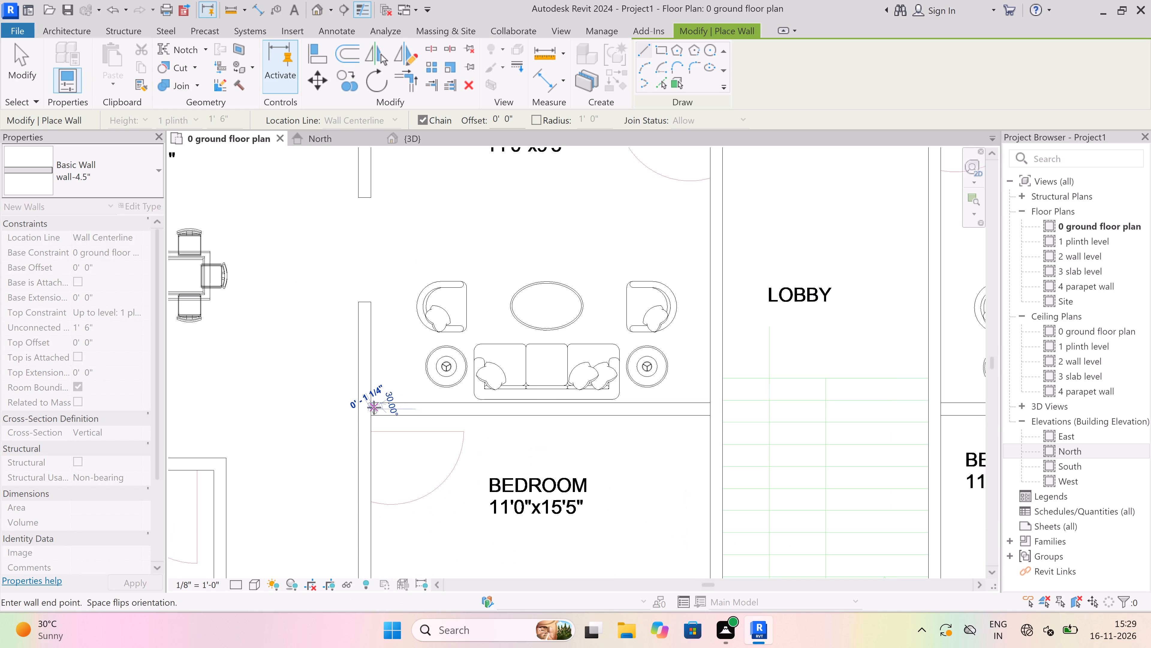
scroll(720, 400, "up", 4)
scroll(694, 415, "up", 3)
scroll(727, 415, "up", 4)
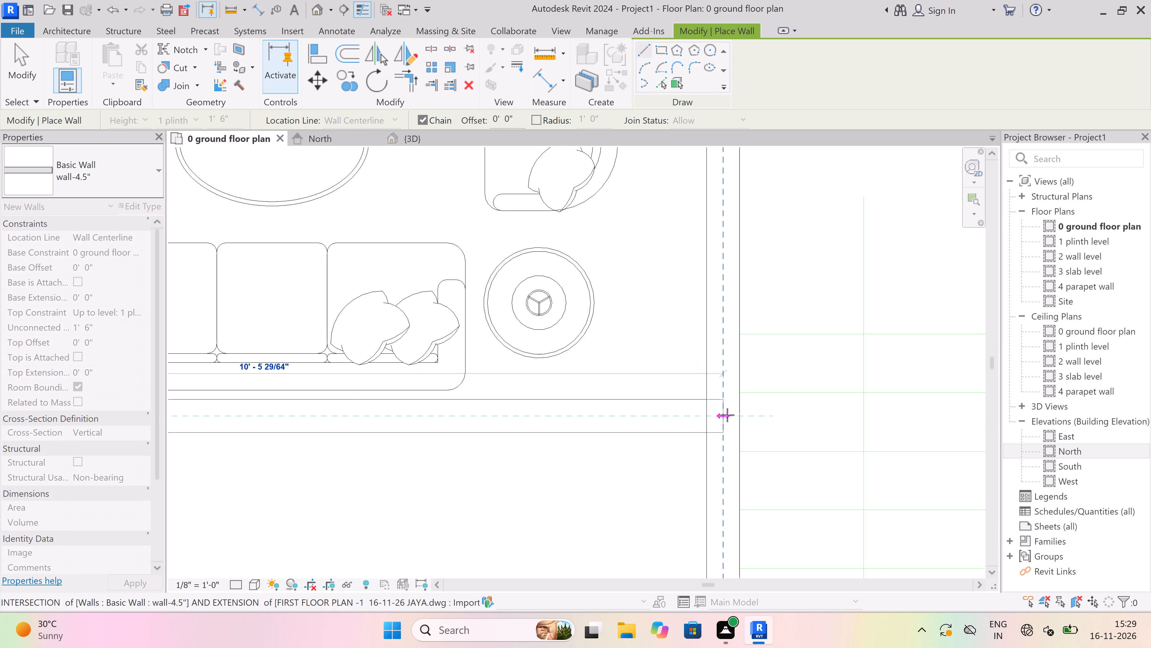
scroll(710, 415, "up", 4)
scroll(671, 413, "up", 4)
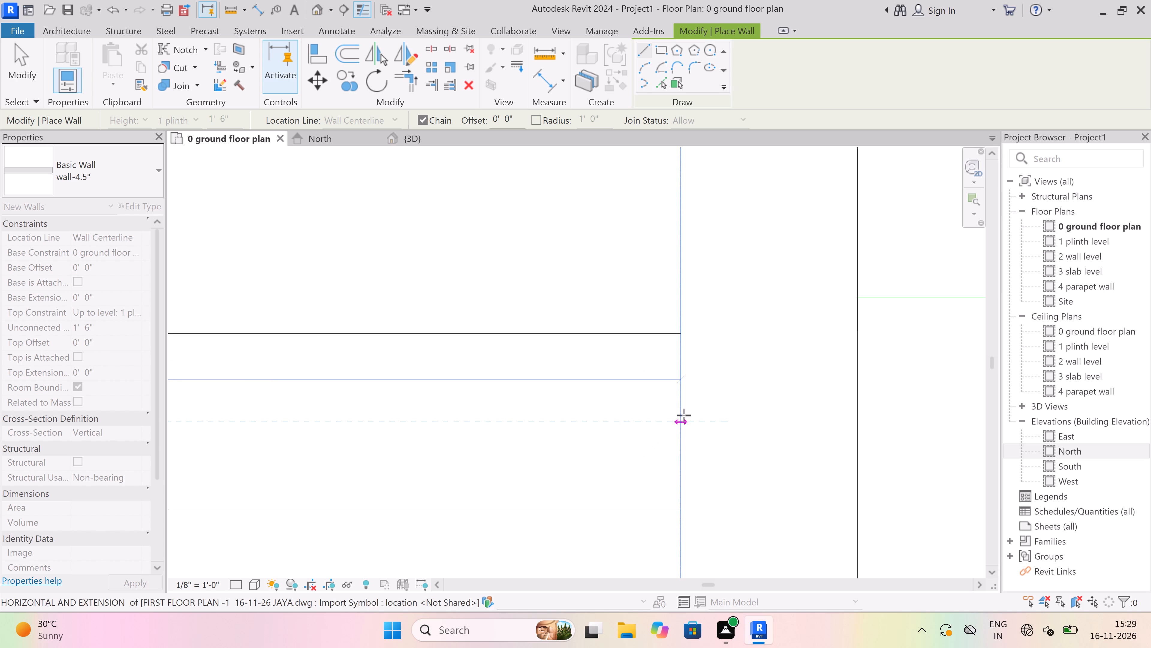
left_click(682, 420)
key("Escape")
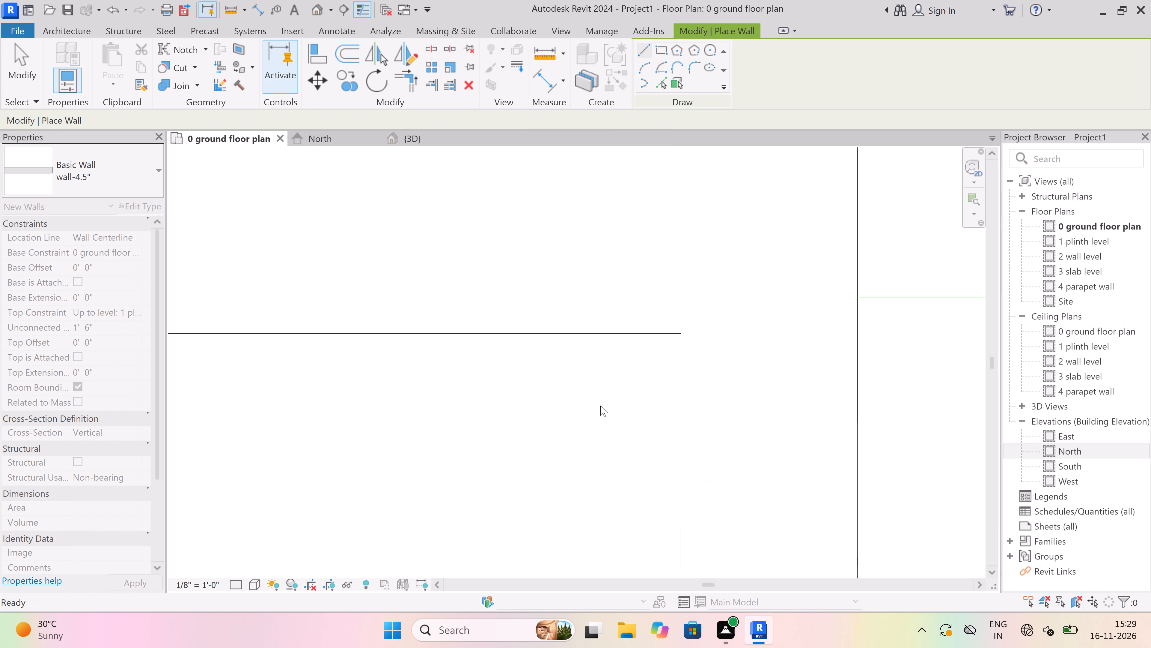
Draw a wall-4.5" wall between the southeast flat's living hall and 11'0"x15'5" bedroom, from the lobby-side wall to the living/dining wall line.
scroll(600, 406, "down", 5)
scroll(600, 406, "down", 20)
scroll(600, 406, "down", 4)
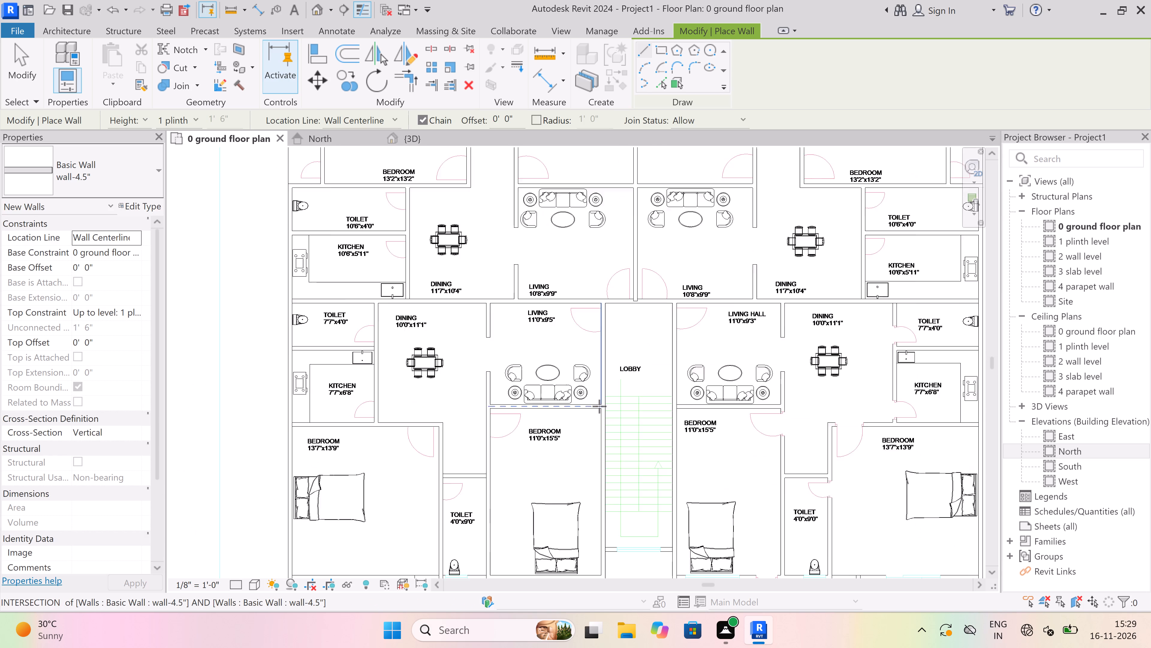
scroll(599, 406, "down", 2)
scroll(746, 413, "up", 3)
scroll(701, 405, "up", 6)
scroll(663, 406, "up", 5)
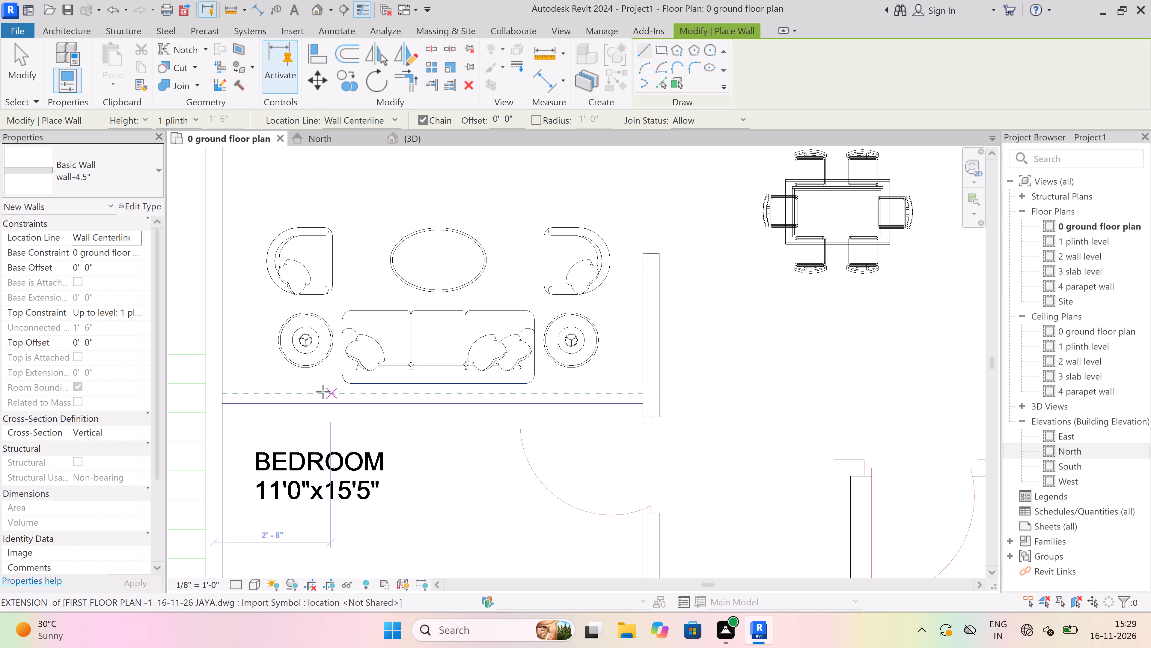
scroll(323, 391, "up", 1)
scroll(172, 393, "up", 4)
scroll(230, 389, "up", 3)
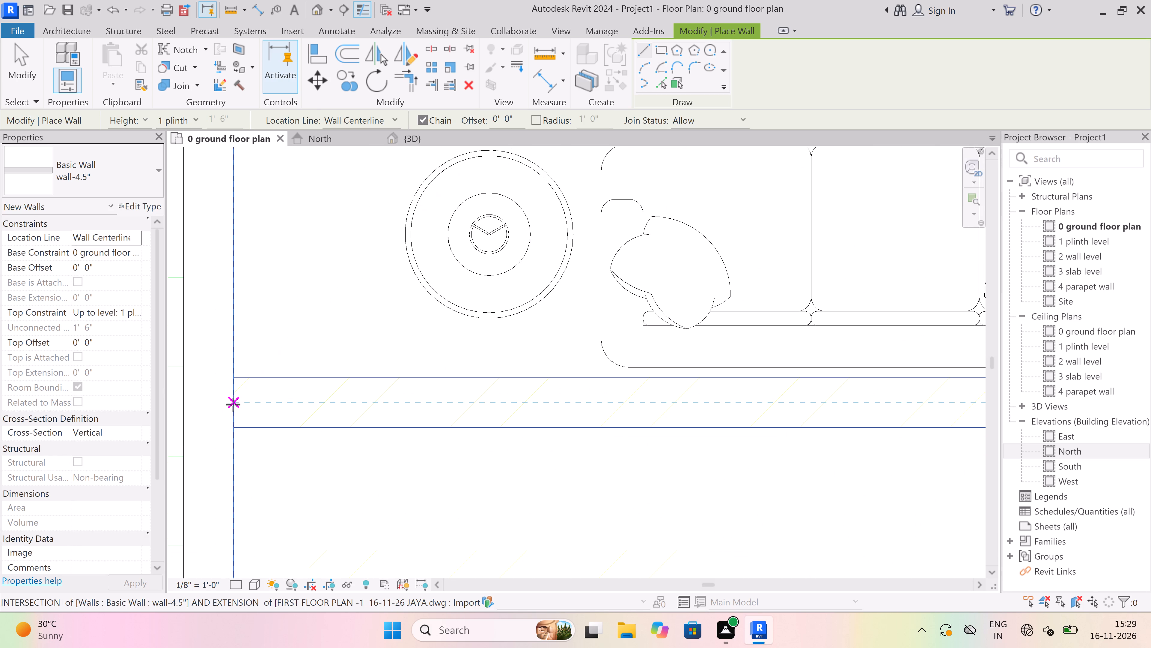
left_click(233, 402)
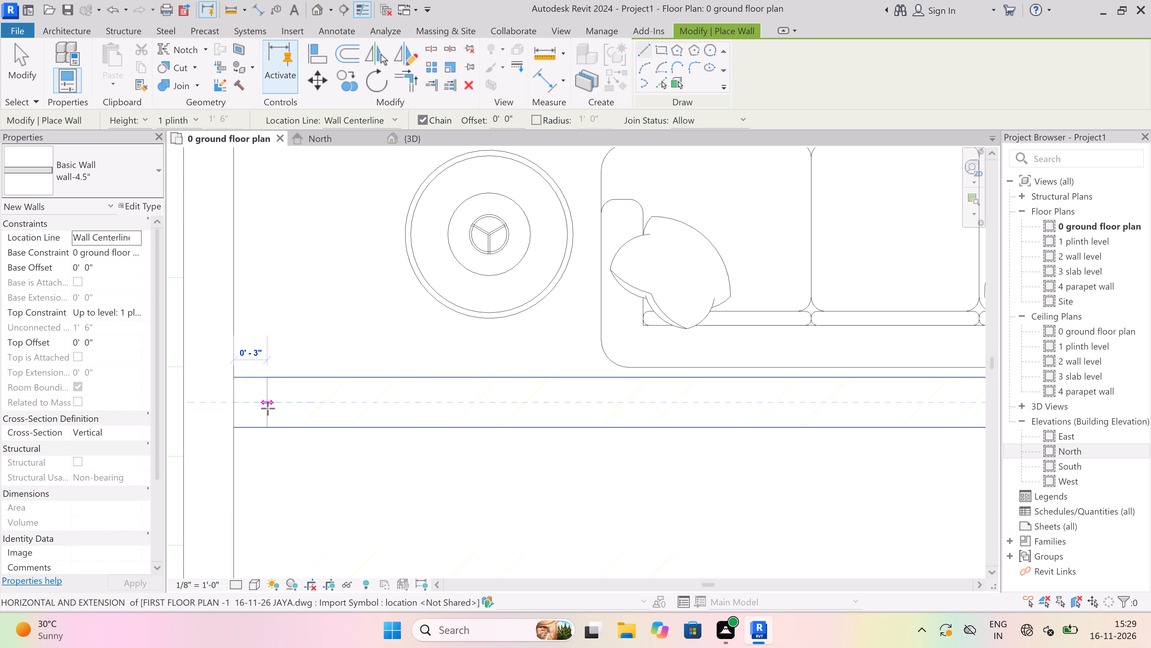
scroll(268, 408, "down", 11)
scroll(504, 405, "up", 3)
scroll(621, 406, "up", 4)
scroll(495, 420, "up", 12)
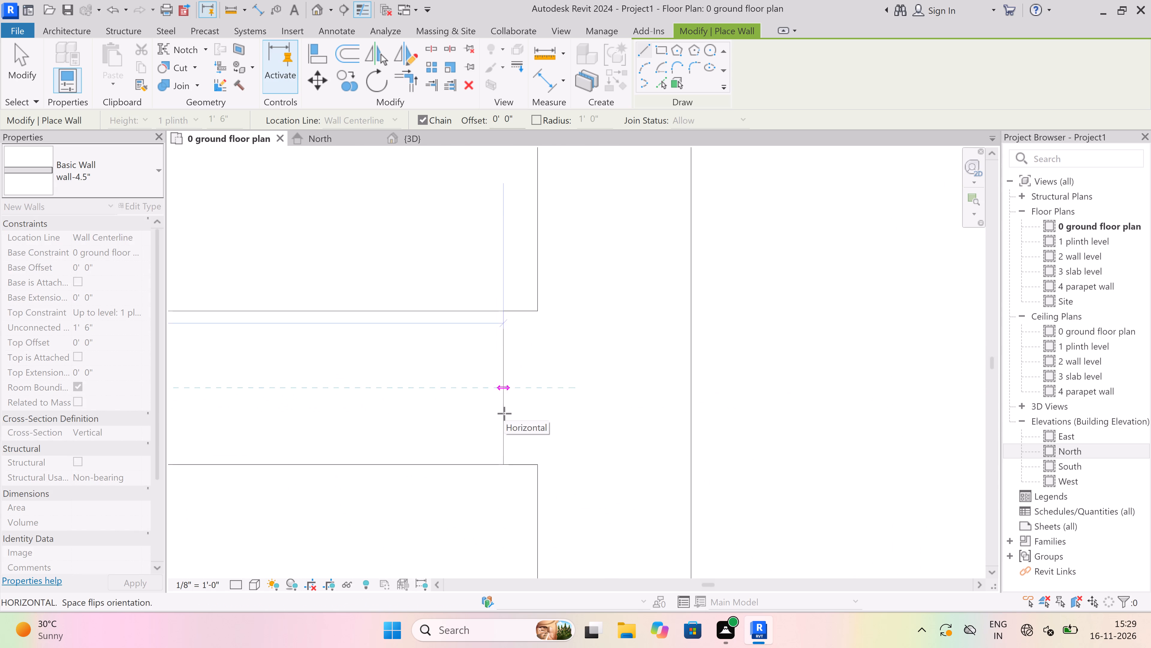
scroll(504, 413, "up", 3)
left_click(556, 414)
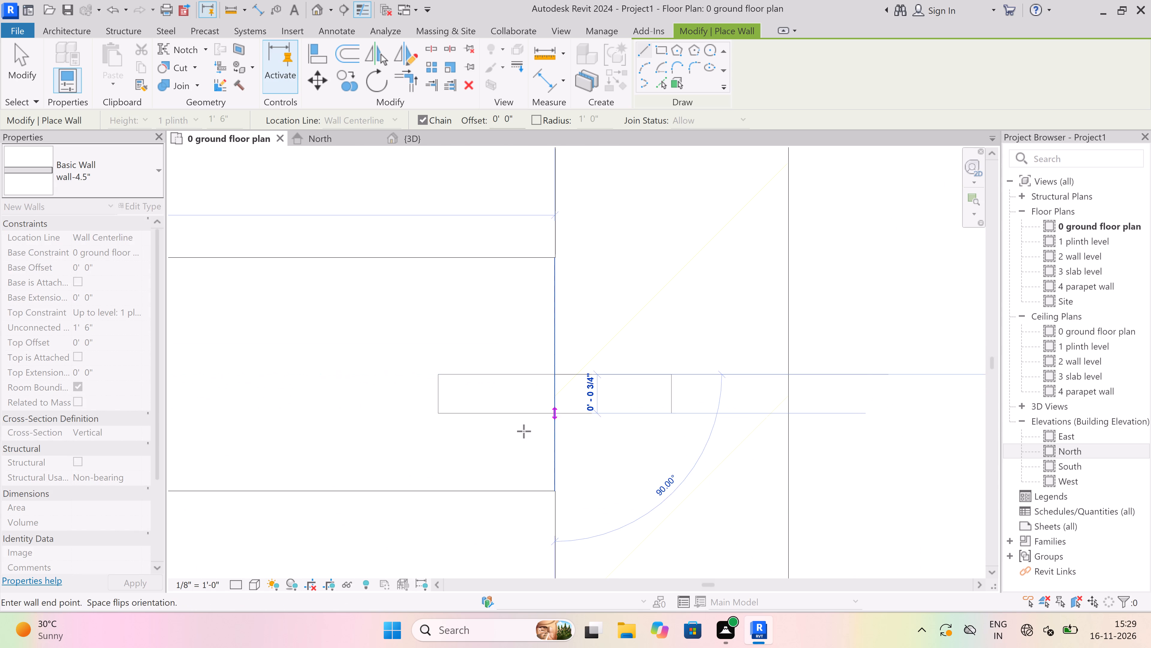
key("Escape")
Draw a wall-4.5" wall between the southeast flat's 11'0"x15'5" bedroom and its 3'6" verandah, from the lobby-side wall to the toilet wall line.
scroll(544, 406, "down", 14)
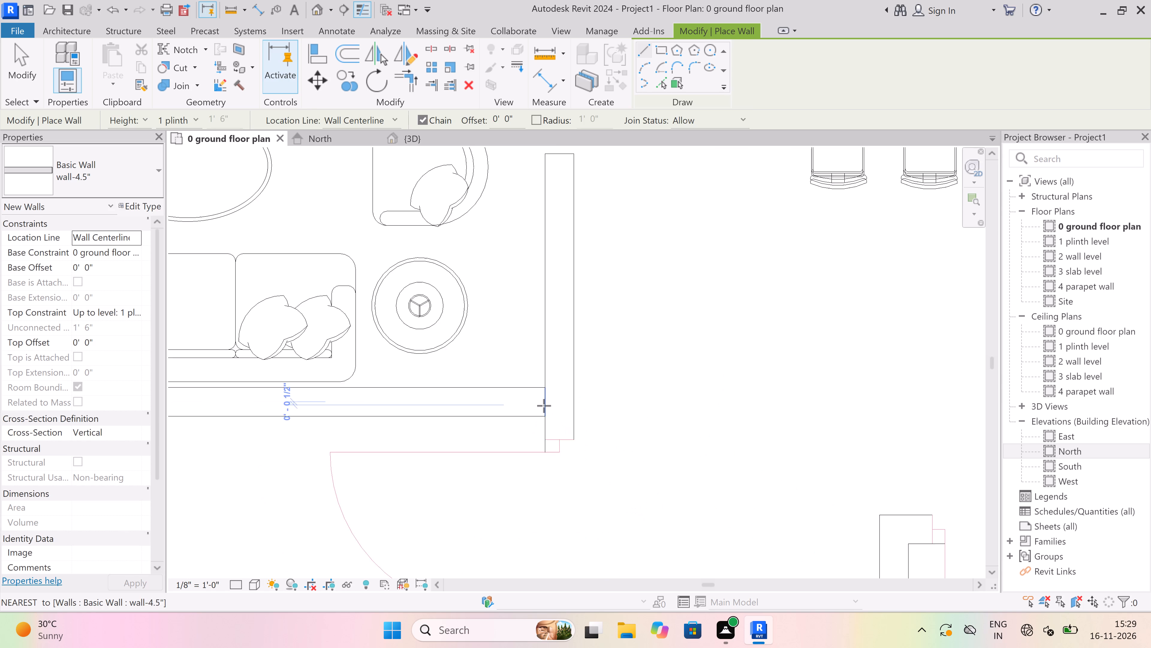
scroll(544, 406, "down", 20)
scroll(544, 406, "down", 1)
scroll(520, 484, "up", 4)
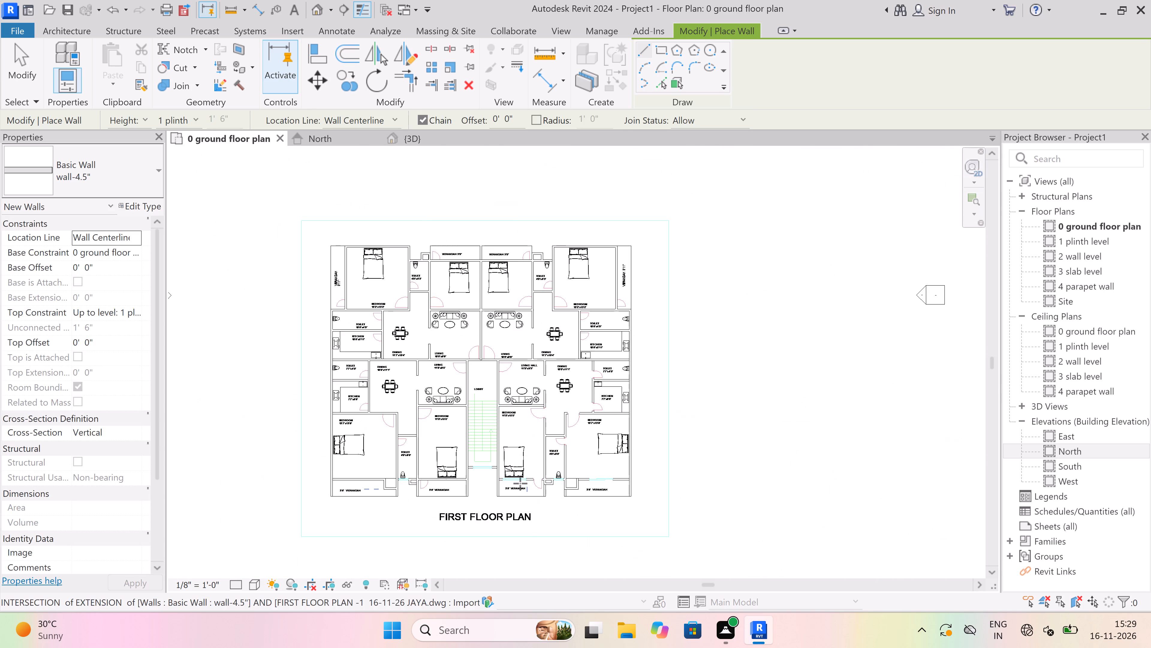
scroll(521, 480, "up", 15)
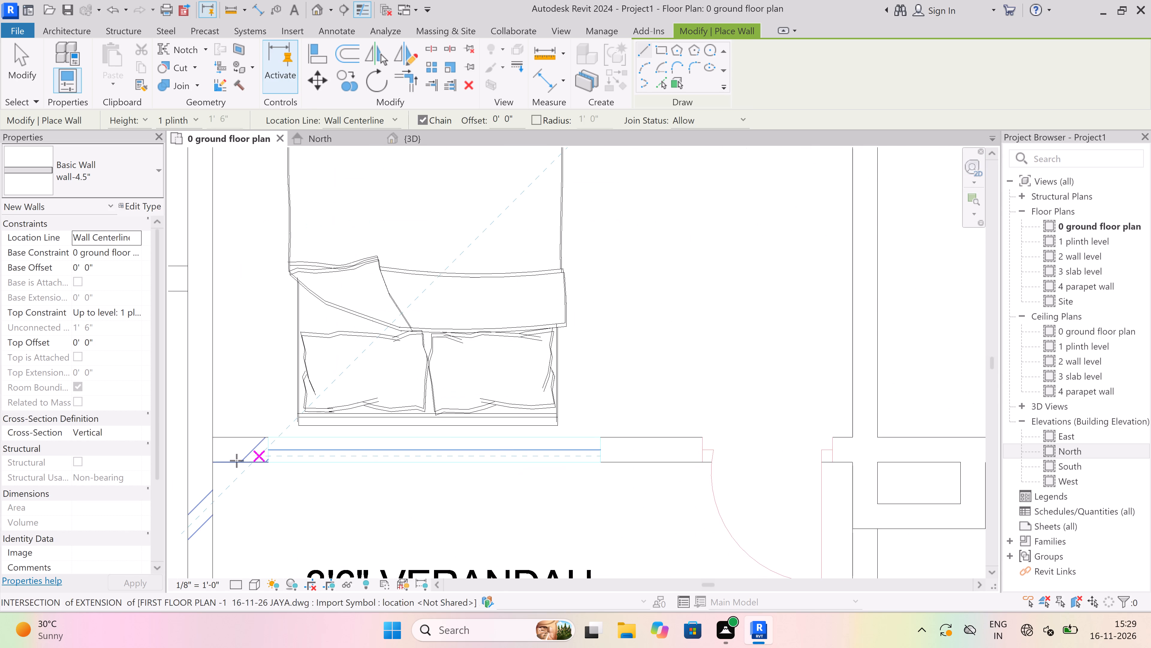
scroll(219, 453, "up", 4)
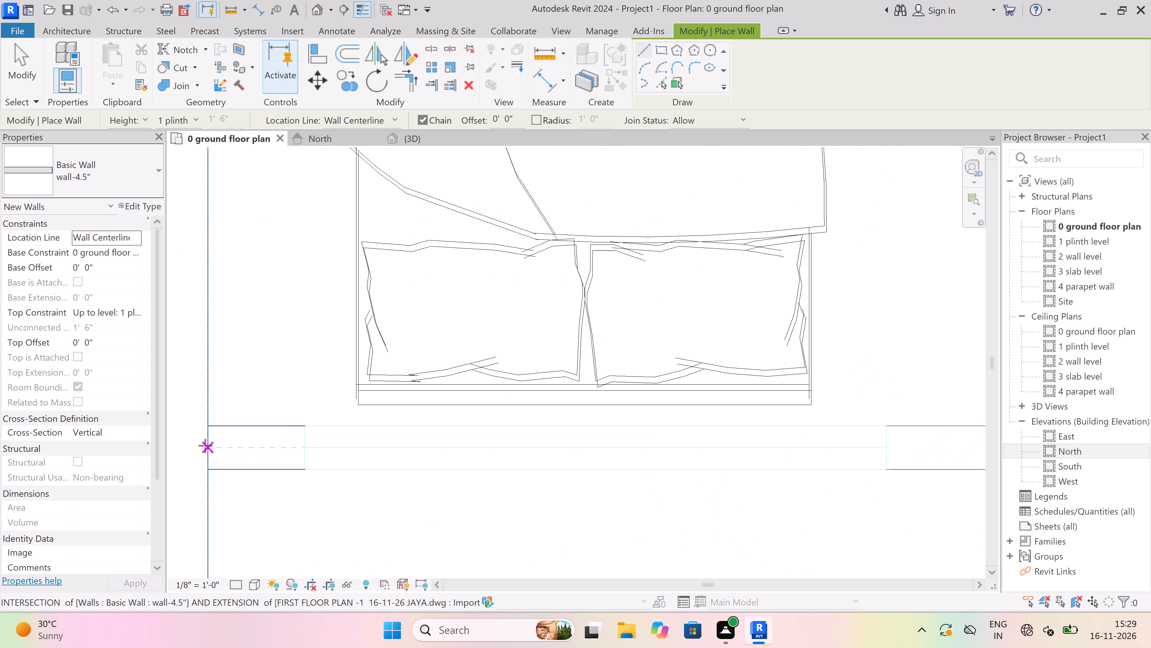
left_click(205, 445)
scroll(359, 445, "down", 9)
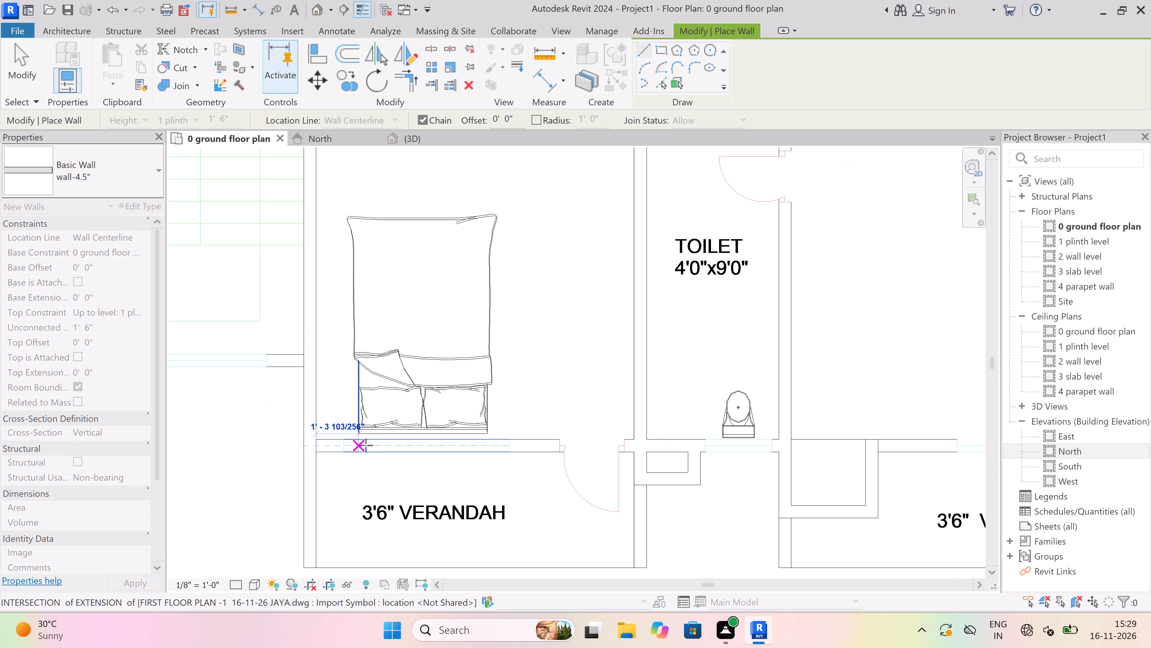
scroll(603, 457, "up", 6)
scroll(664, 437, "up", 8)
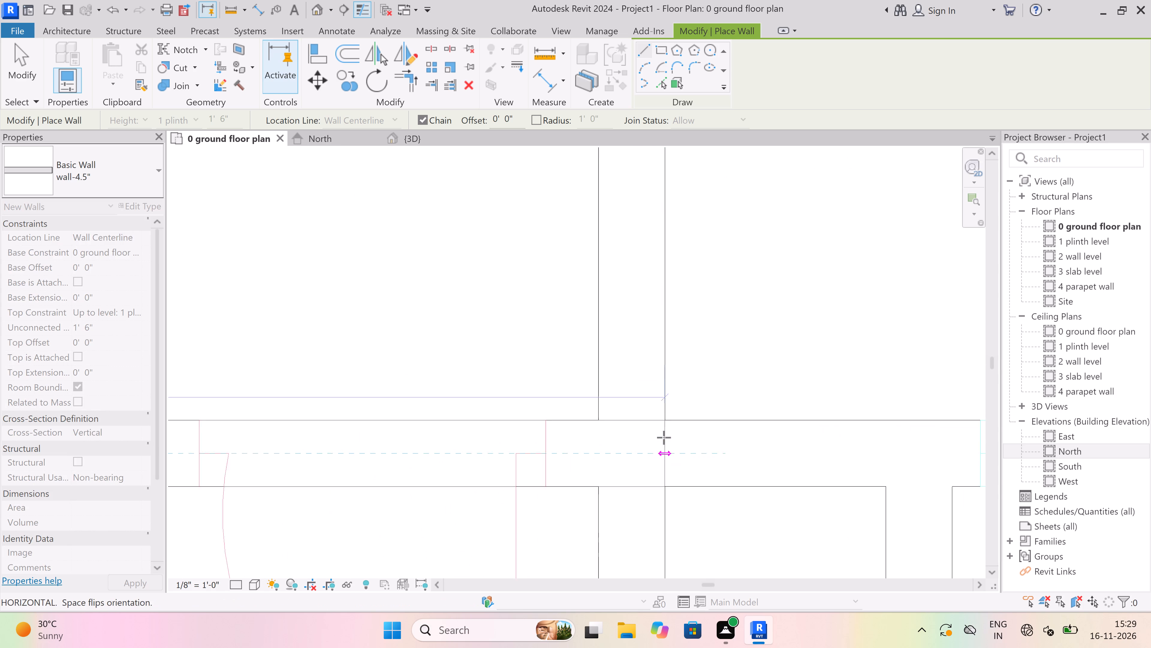
scroll(575, 452, "up", 7)
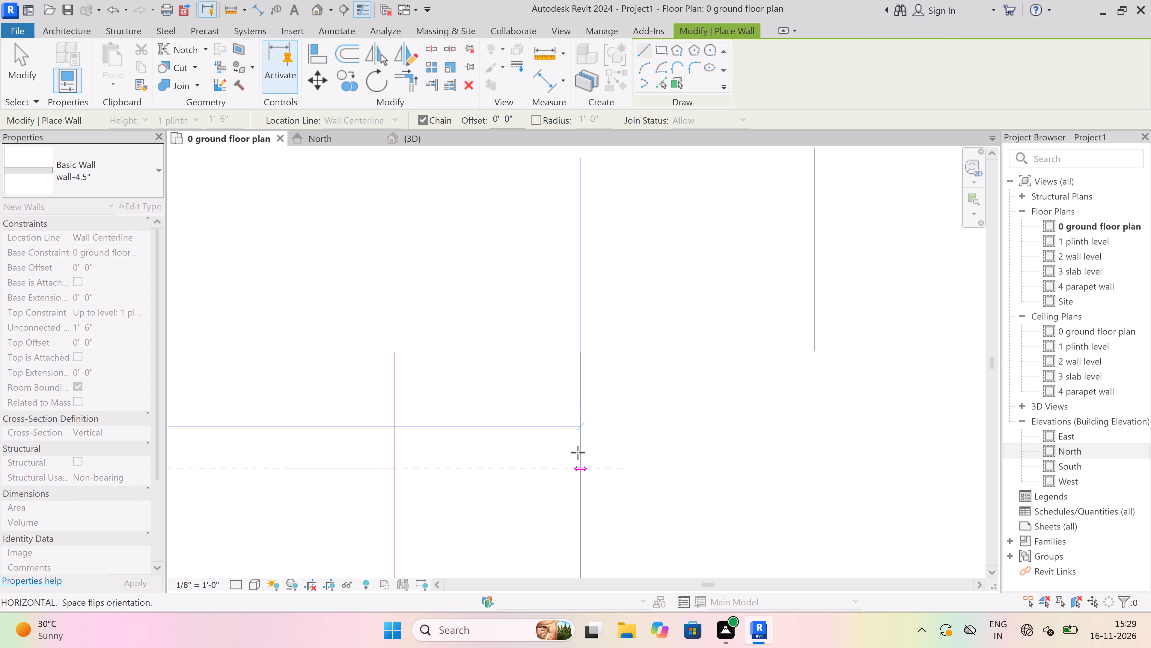
left_click(578, 452)
scroll(550, 405, "down", 5)
key("Escape")
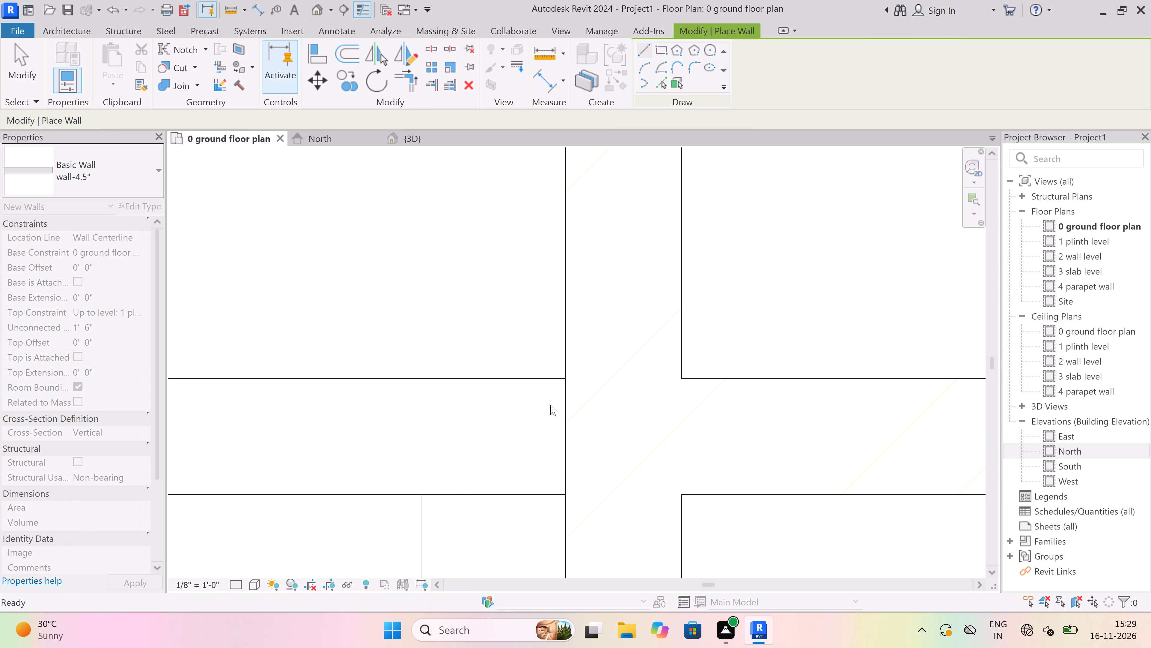
Draw a wall-4.5" wall from the southeast verandah's outer edge north to the south side of the living/dining opening.
scroll(550, 405, "down", 15)
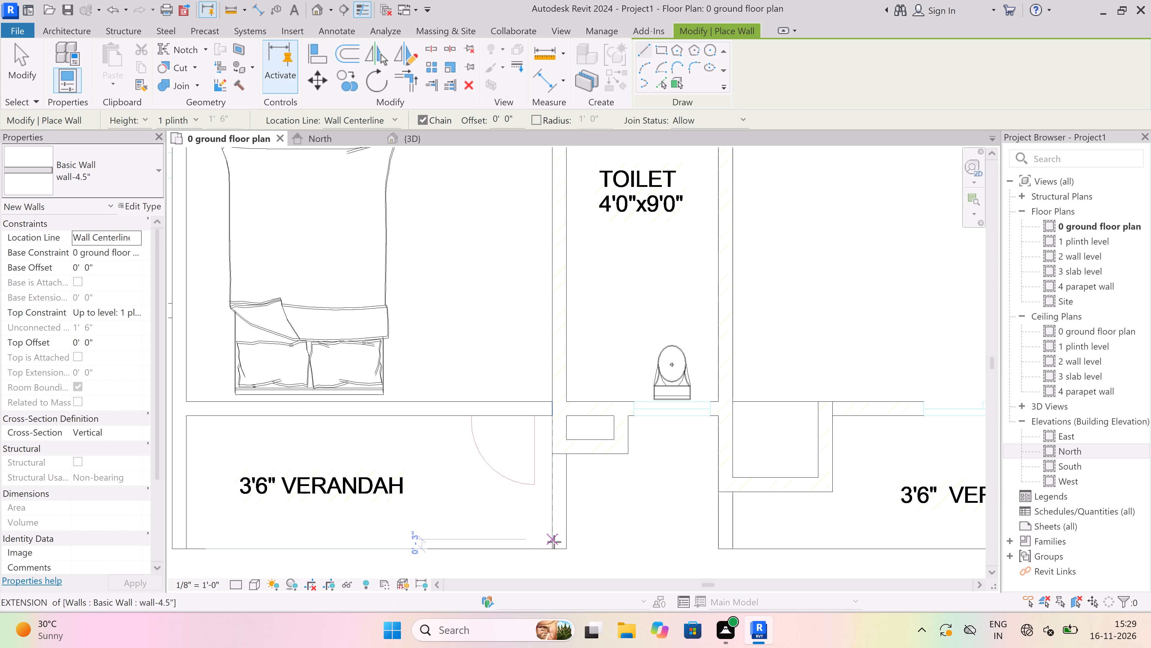
scroll(559, 550, "up", 4)
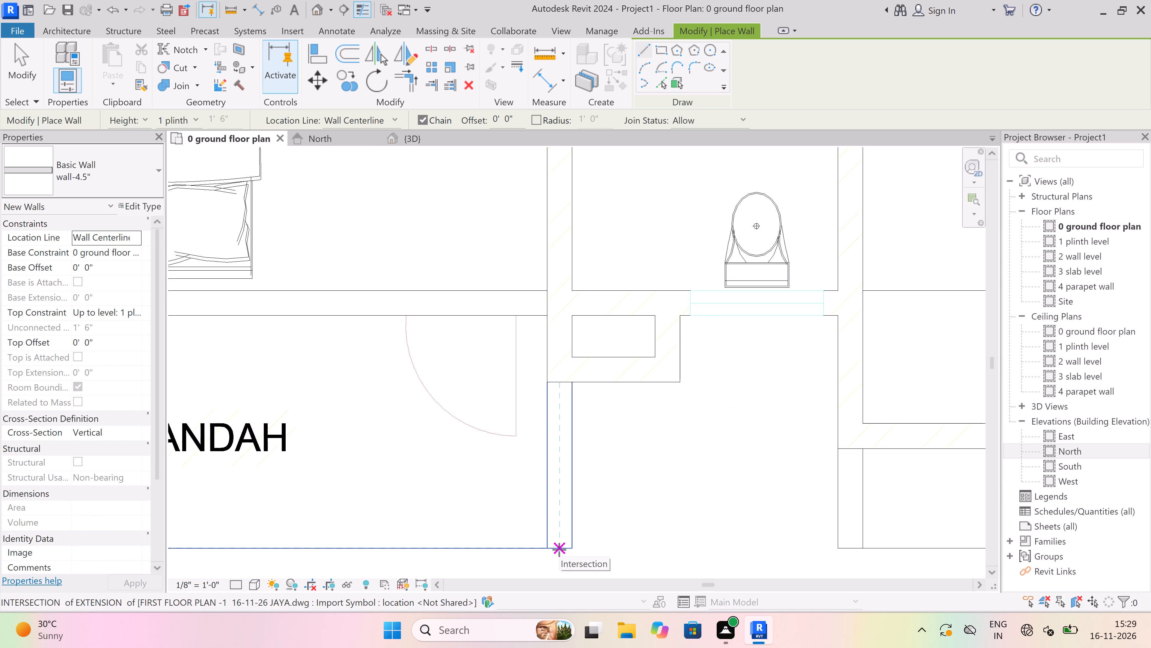
left_click(559, 550)
scroll(554, 409, "down", 5)
scroll(555, 484, "down", 4)
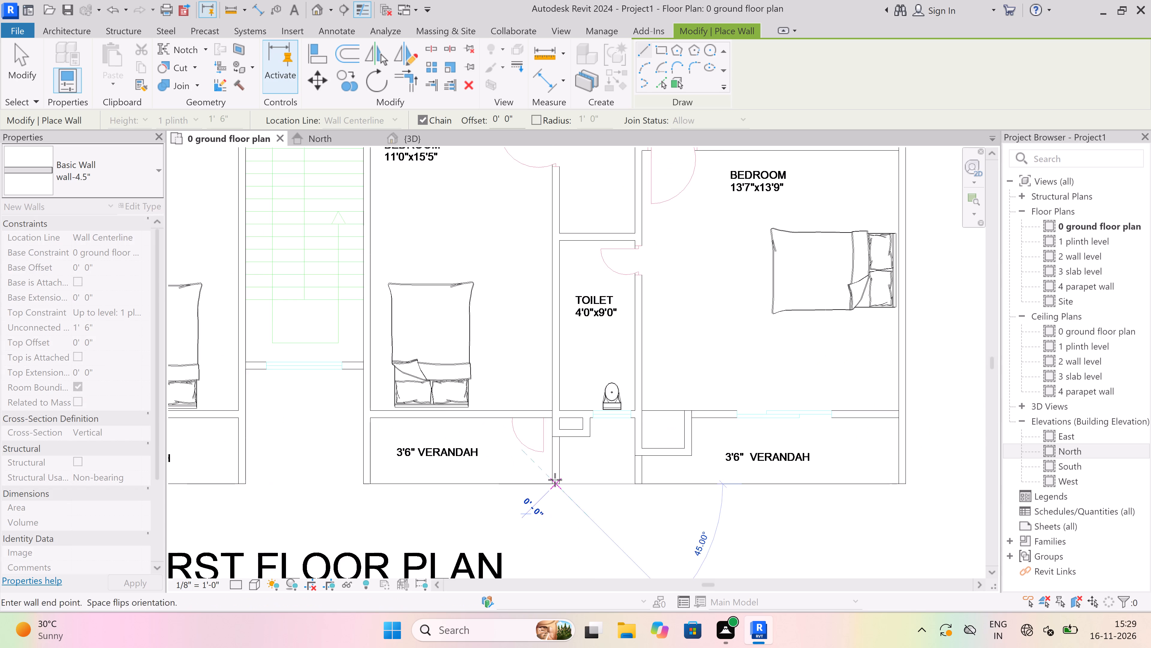
scroll(555, 480, "down", 7)
scroll(549, 350, "up", 3)
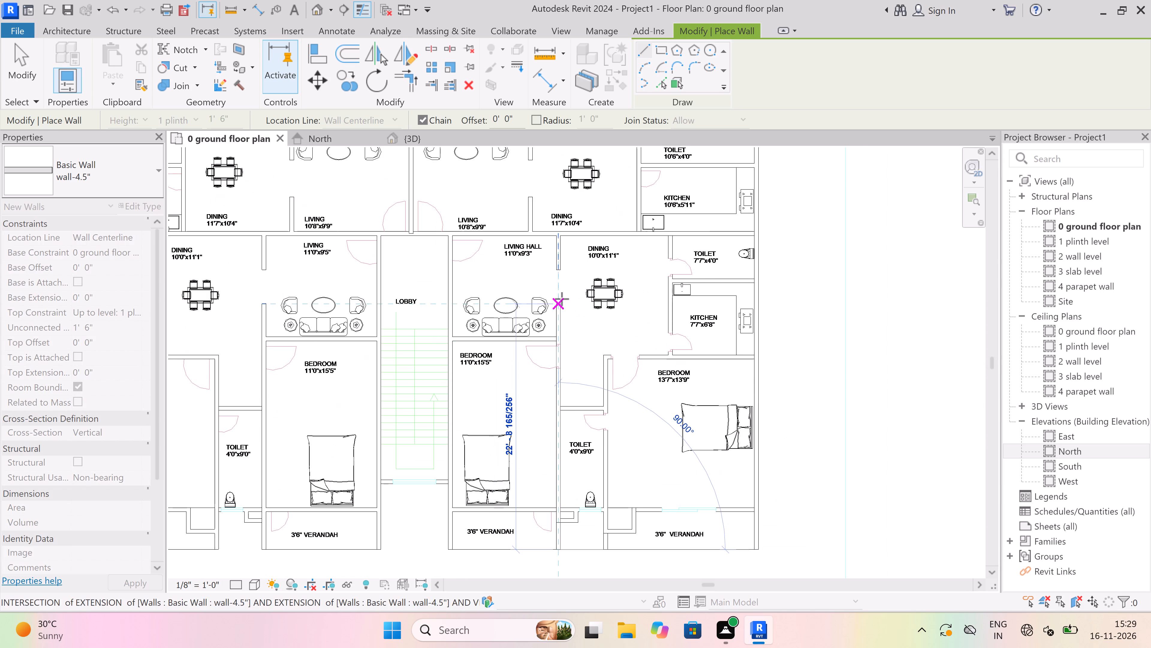
scroll(562, 299, "up", 16)
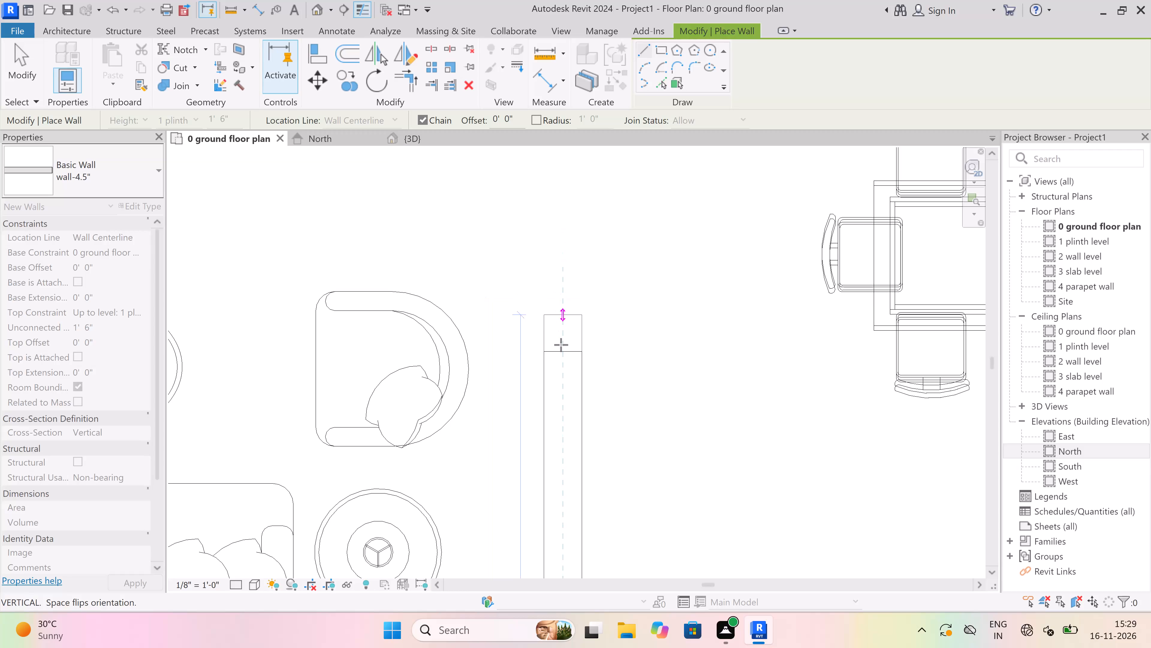
left_click(561, 347)
key("Escape")
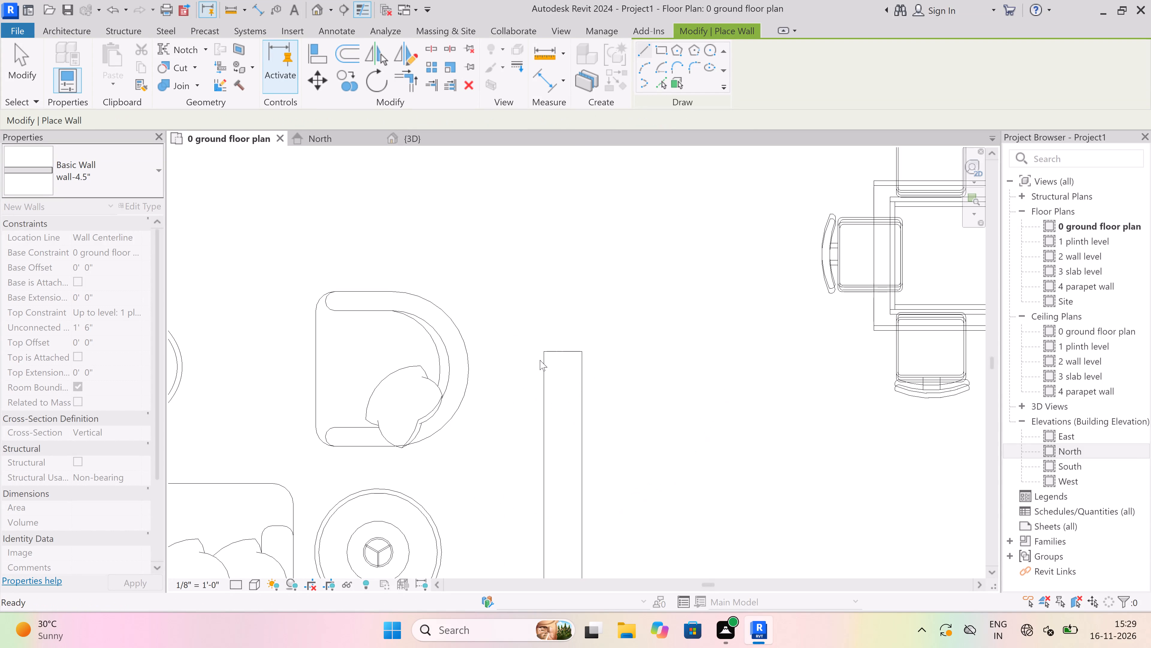
Draw a wall-4.5" wall between the southeast flat's dining and its toilet and kitchen, from the flat's north wall south to the bedroom's north wall.
scroll(540, 359, "down", 15)
scroll(540, 359, "down", 6)
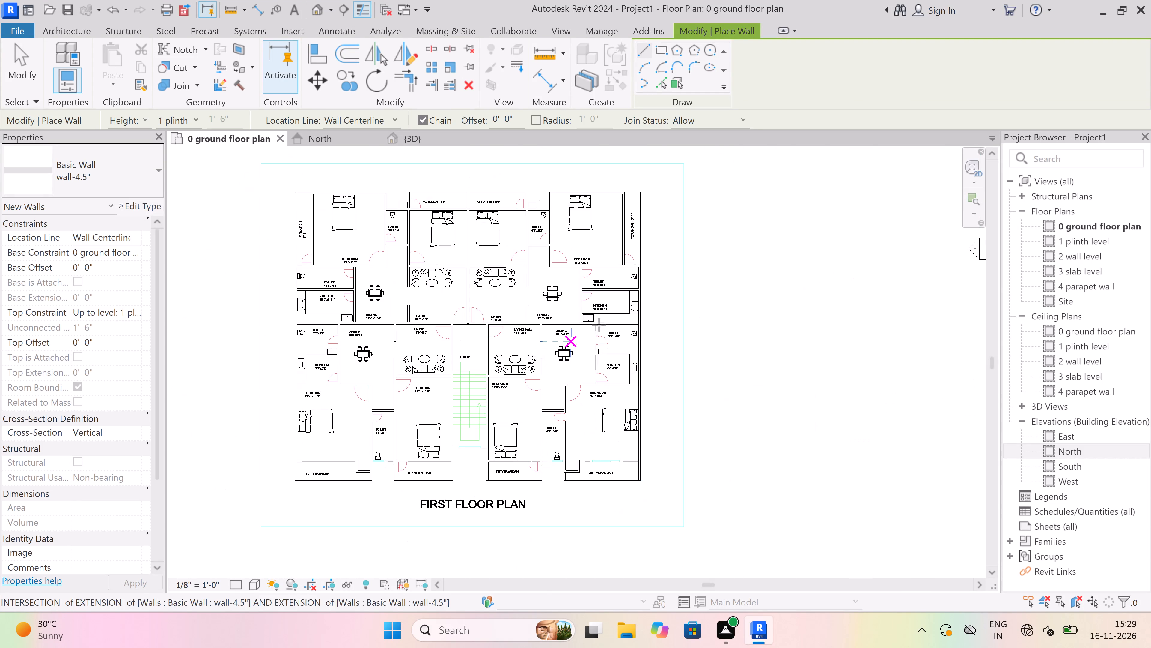
scroll(600, 325, "up", 13)
scroll(573, 327, "up", 4)
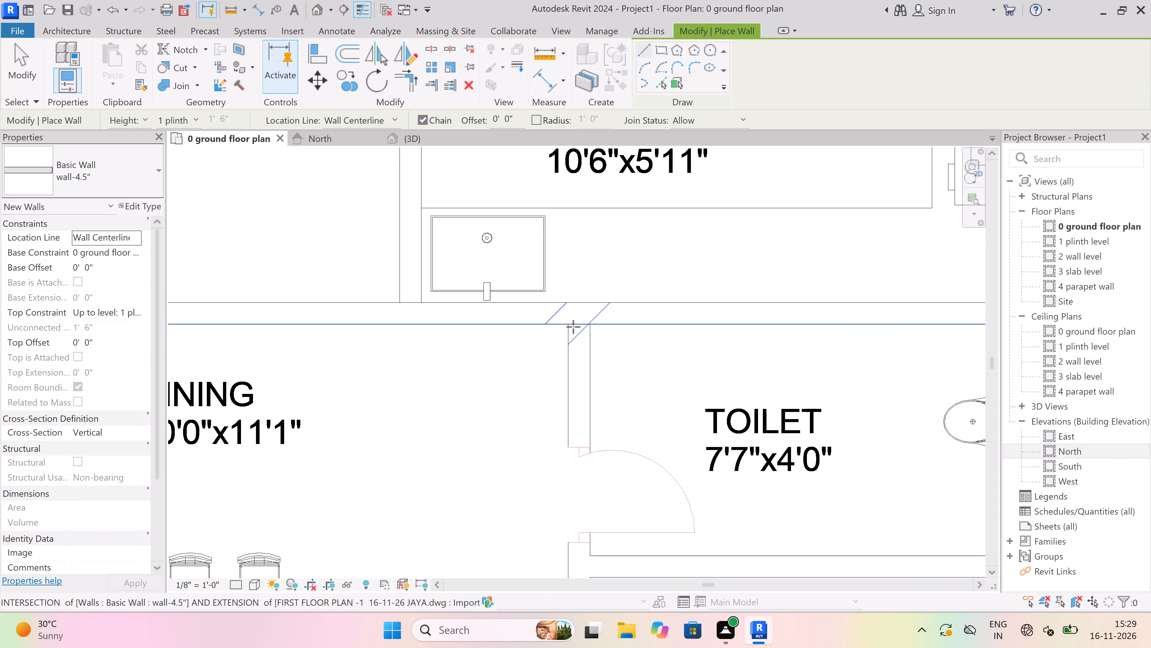
left_click(579, 322)
scroll(576, 376, "down", 5)
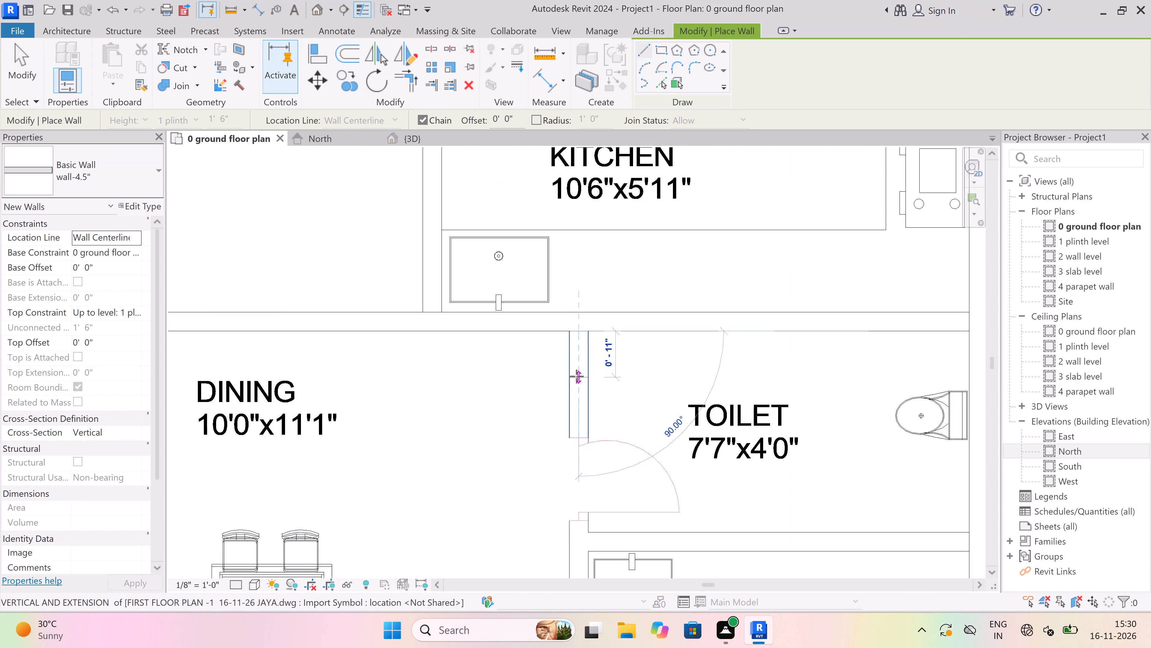
scroll(576, 376, "down", 11)
scroll(576, 439, "up", 9)
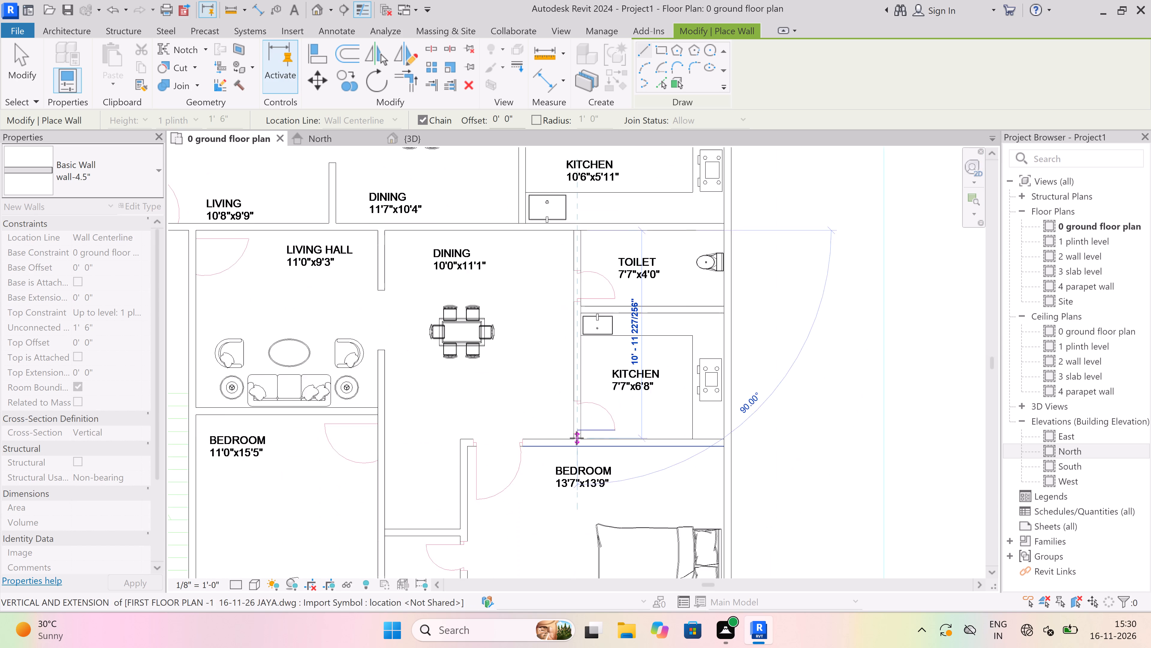
scroll(576, 438, "up", 16)
scroll(576, 462, "up", 5)
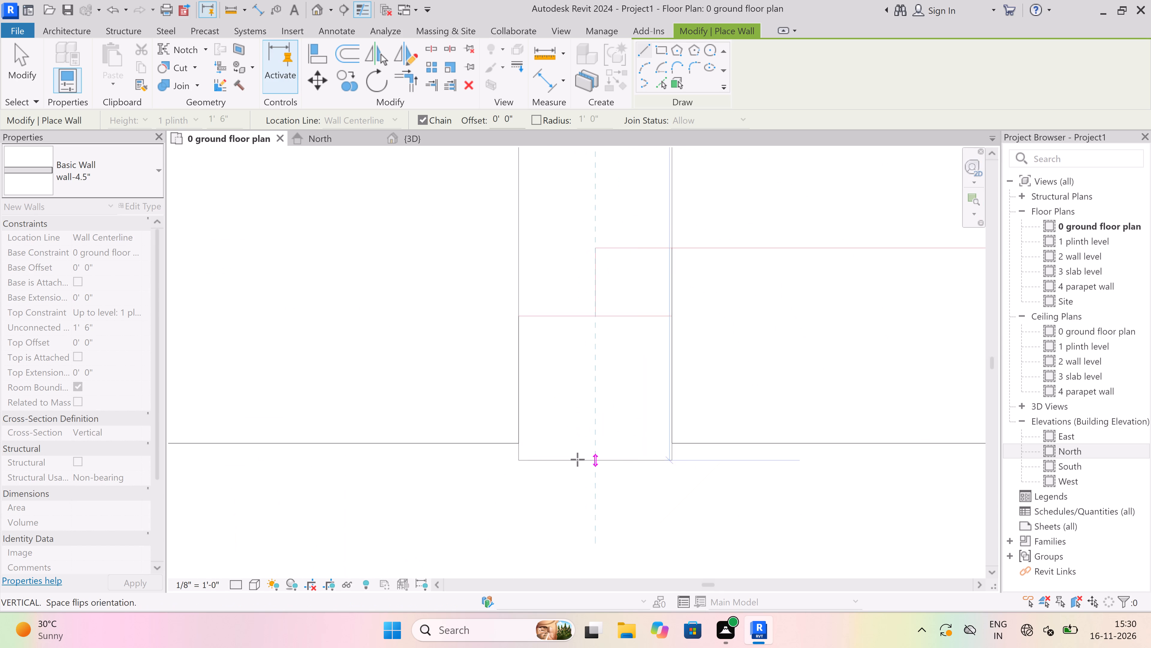
scroll(577, 457, "up", 4)
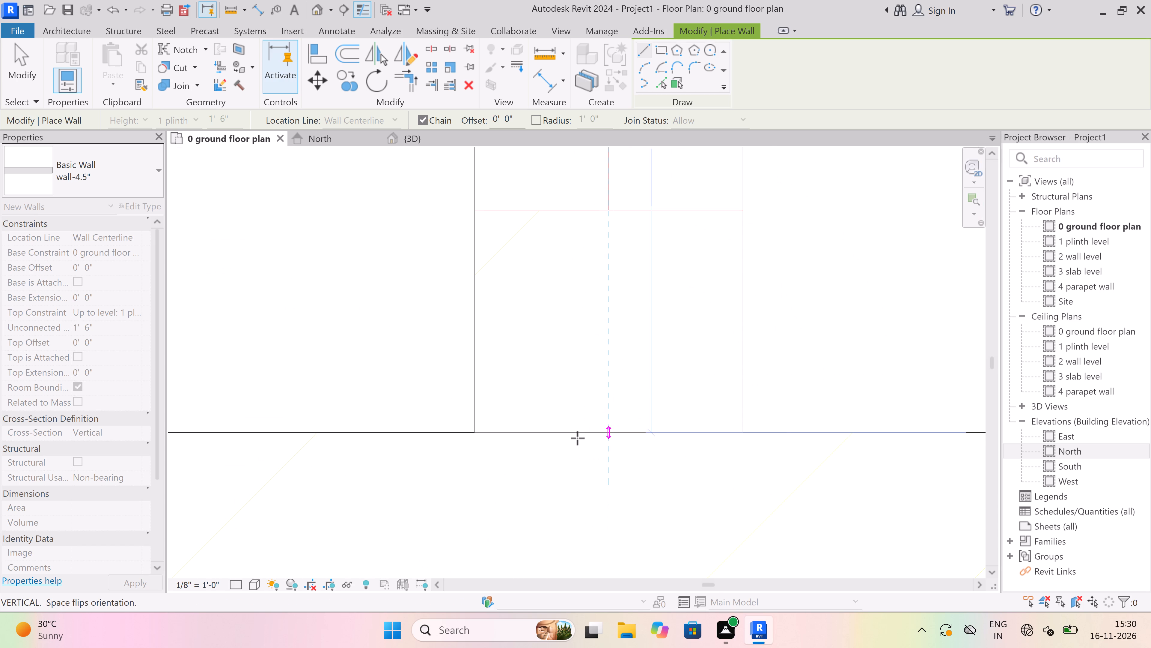
left_click(577, 438)
key("Escape")
Draw a wall-4.5" wall along the north side of the southeast flat's 13'7"x13'9" bedroom, from the east outer wall to the bedroom's northwest corner.
scroll(561, 440, "down", 14)
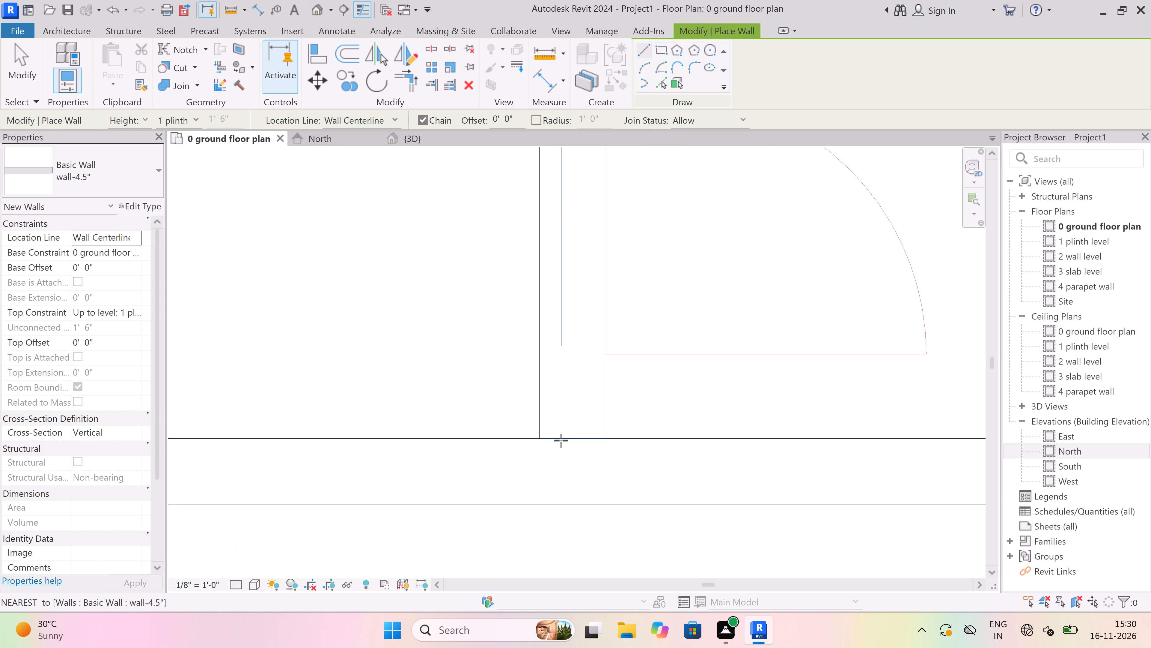
scroll(561, 440, "down", 11)
scroll(718, 443, "up", 6)
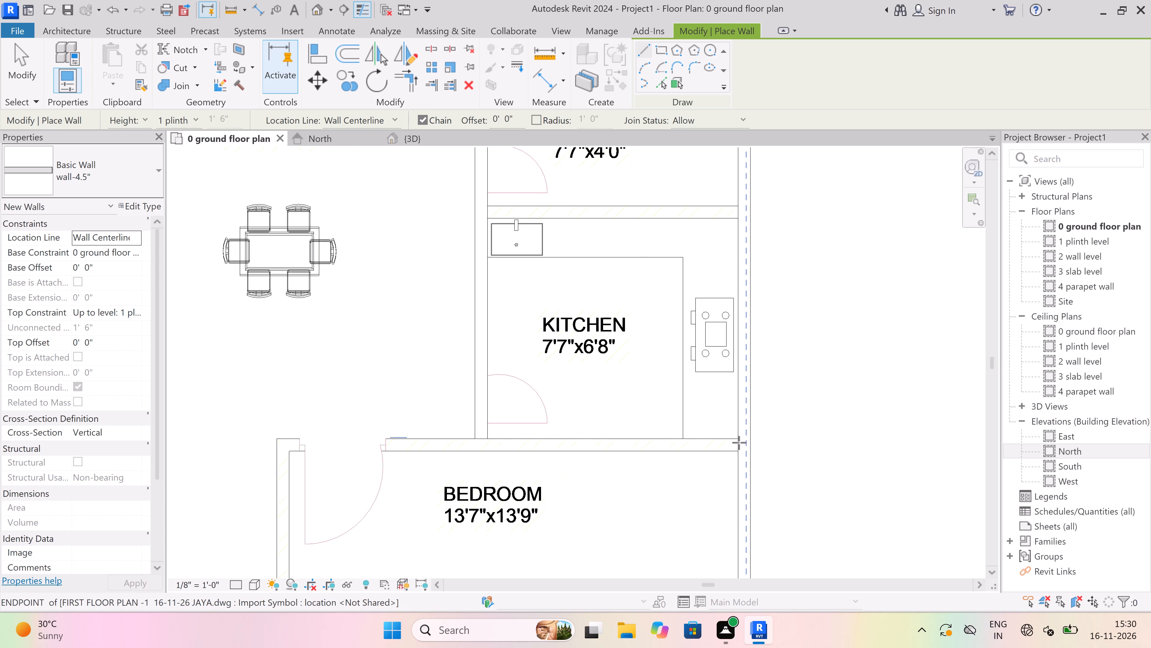
scroll(739, 442, "up", 8)
left_click(736, 447)
scroll(736, 447, "down", 3)
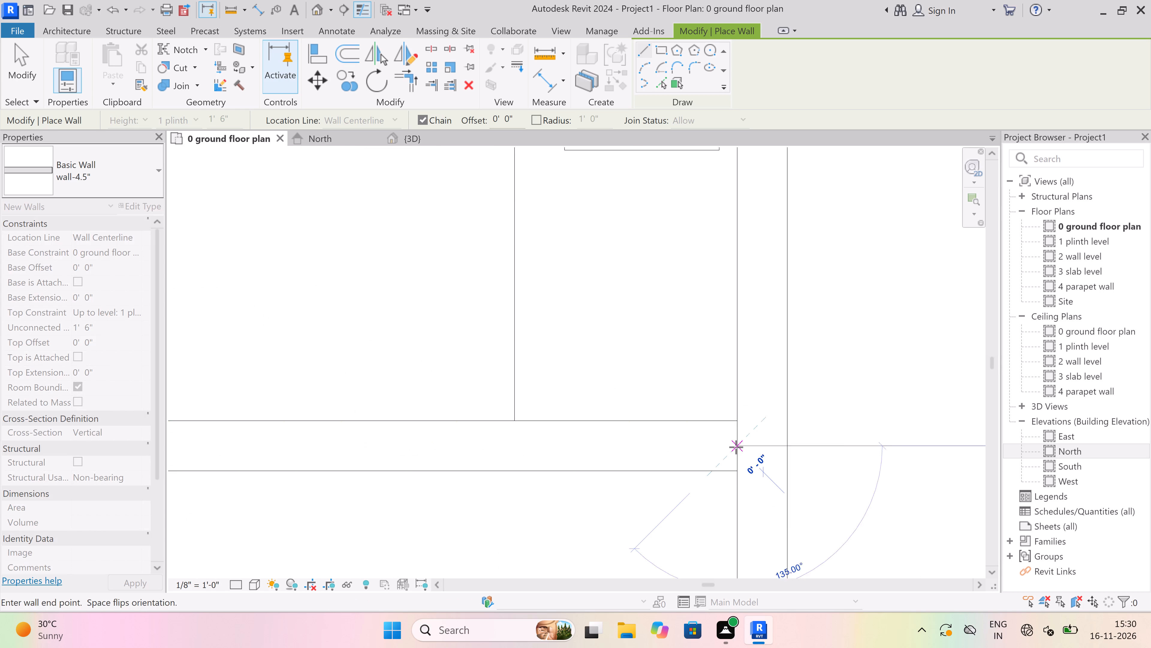
scroll(736, 447, "down", 13)
scroll(524, 451, "up", 4)
scroll(494, 448, "up", 4)
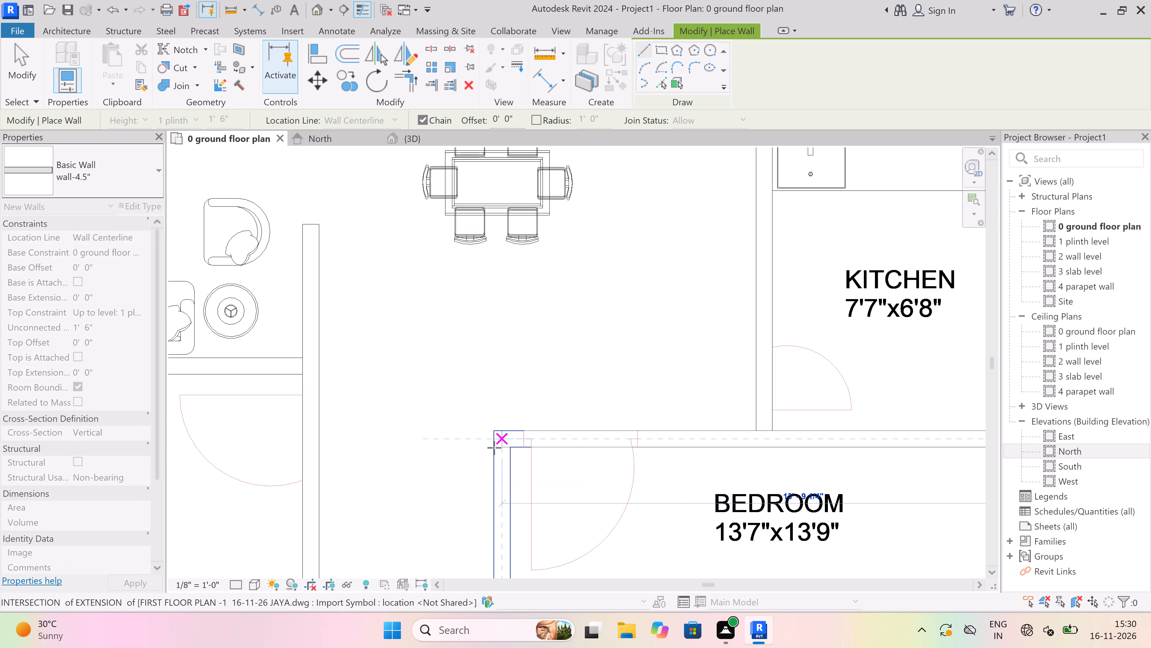
scroll(494, 448, "up", 11)
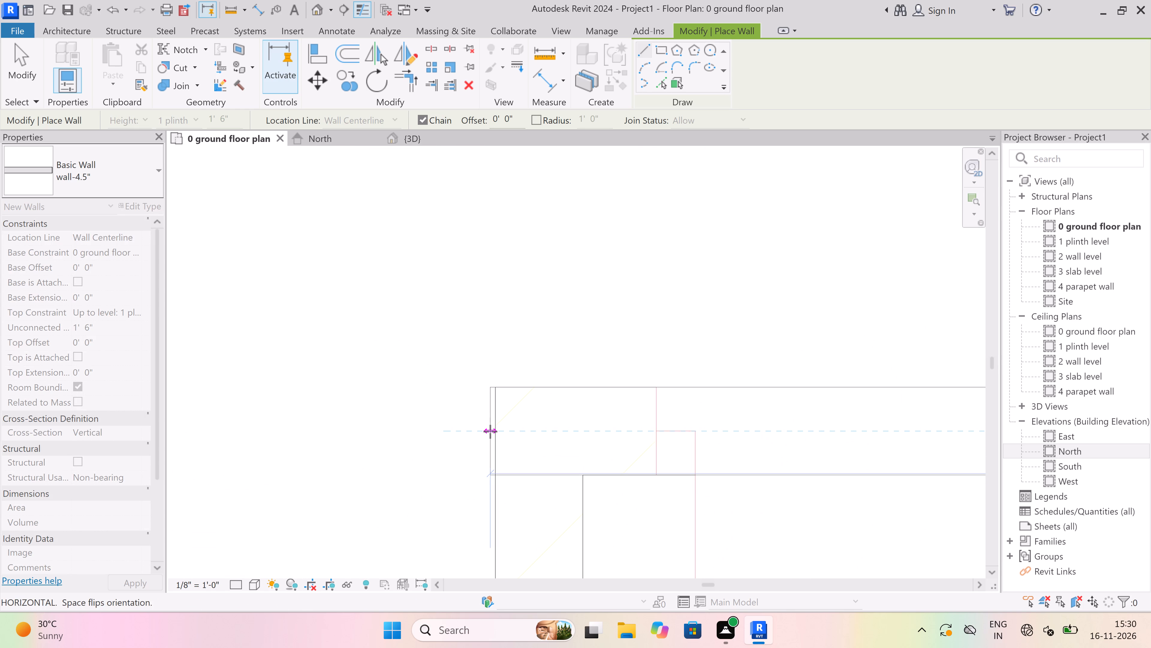
scroll(490, 431, "up", 8)
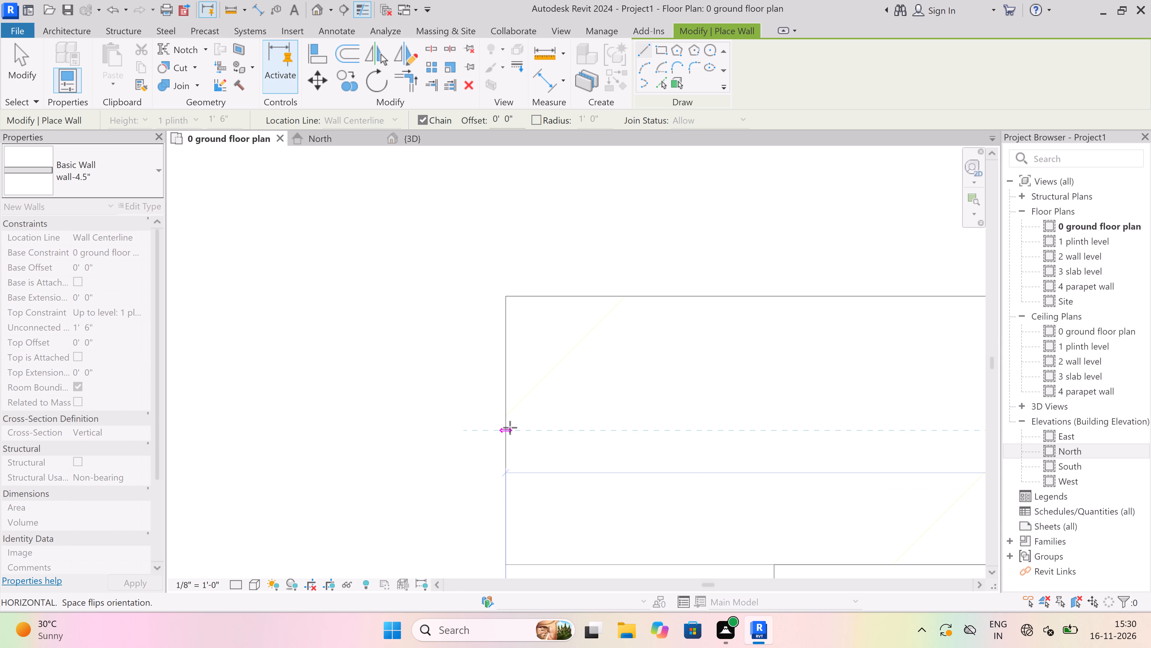
left_click(509, 427)
key("Escape")
Draw a wall-4.5" wall between the 13'7"x13'9" bedroom and its 3'6" verandah, from the east outer wall to the small recess's east face.
scroll(528, 376, "down", 10)
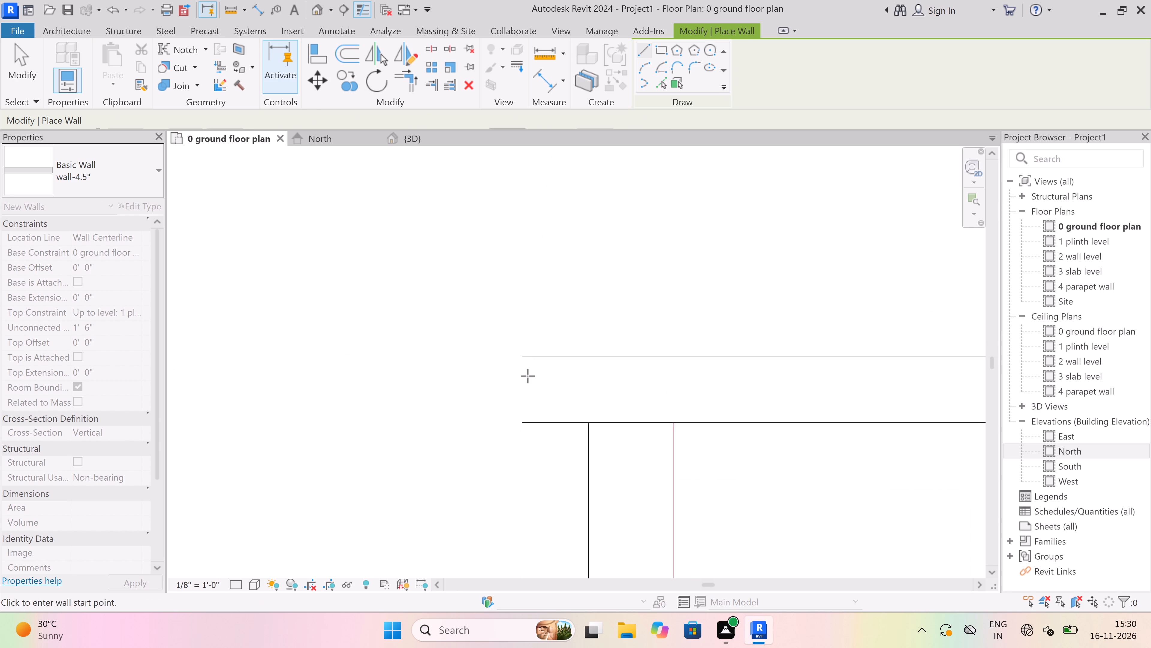
scroll(528, 376, "down", 18)
scroll(528, 376, "down", 5)
scroll(521, 434, "up", 4)
scroll(587, 482, "up", 2)
scroll(496, 543, "up", 3)
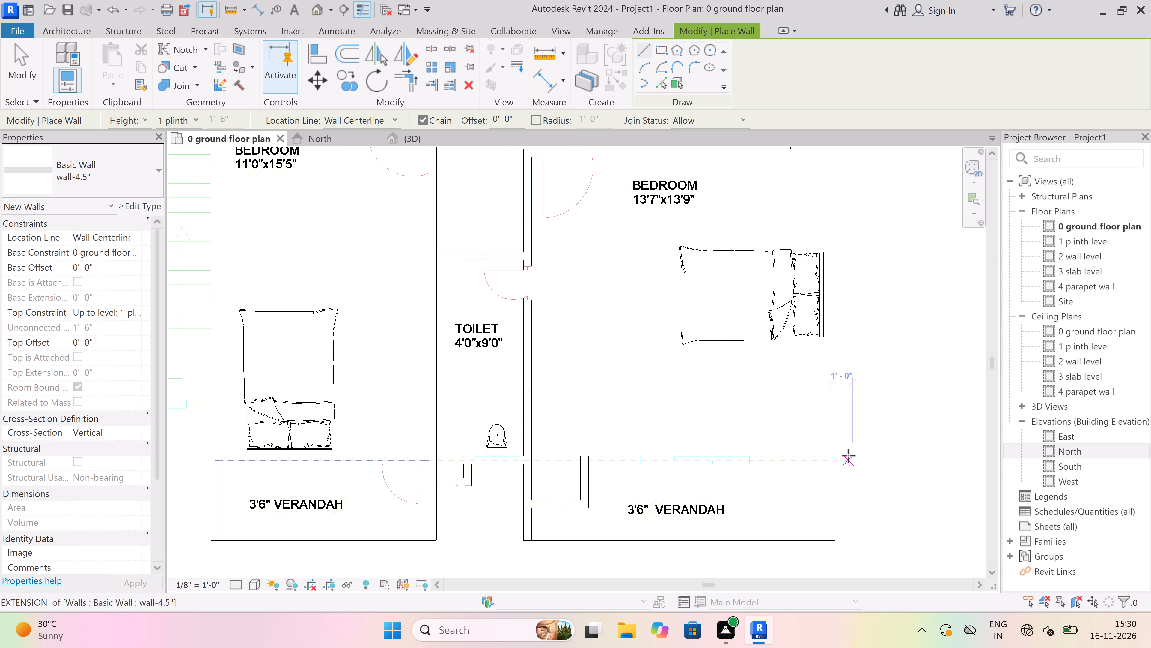
scroll(837, 458, "up", 13)
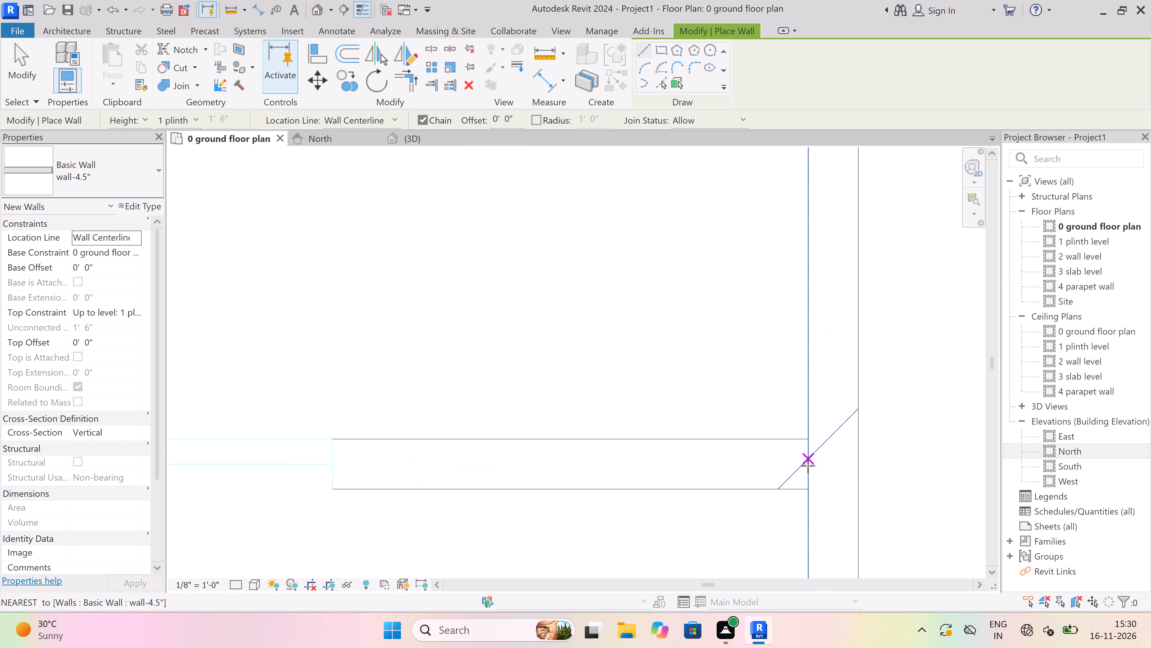
left_click(807, 465)
scroll(807, 465, "down", 8)
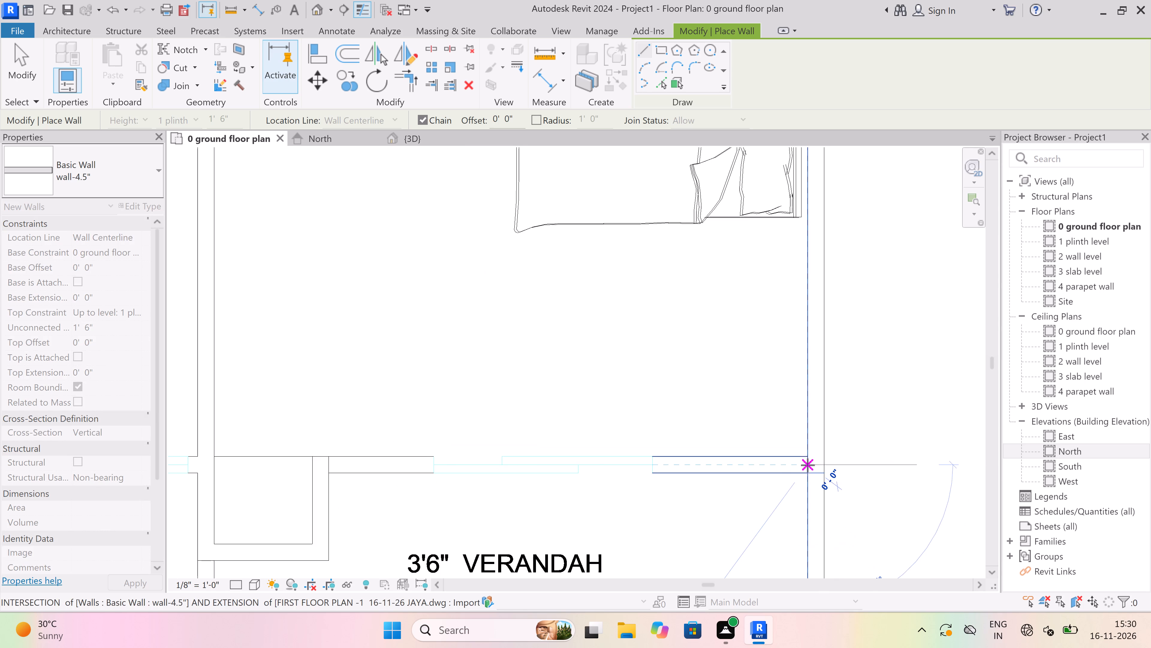
scroll(538, 475, "down", 5)
scroll(403, 485, "up", 4)
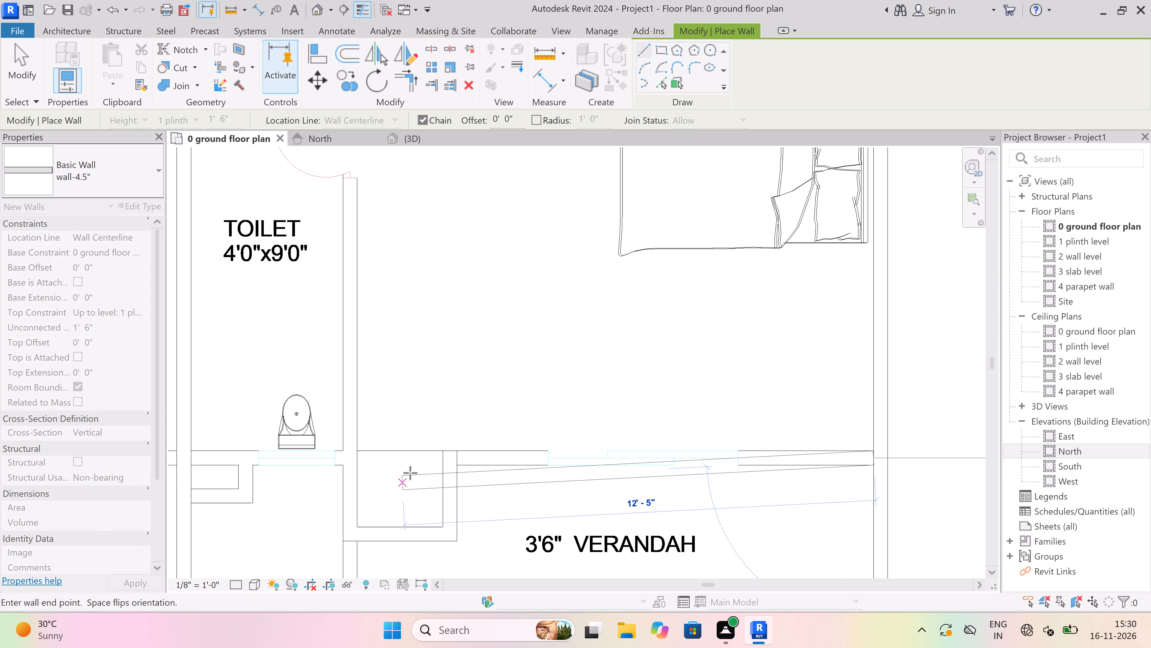
scroll(424, 465, "up", 4)
scroll(450, 458, "up", 4)
scroll(474, 452, "up", 5)
scroll(503, 452, "up", 4)
left_click(562, 441)
key("Escape")
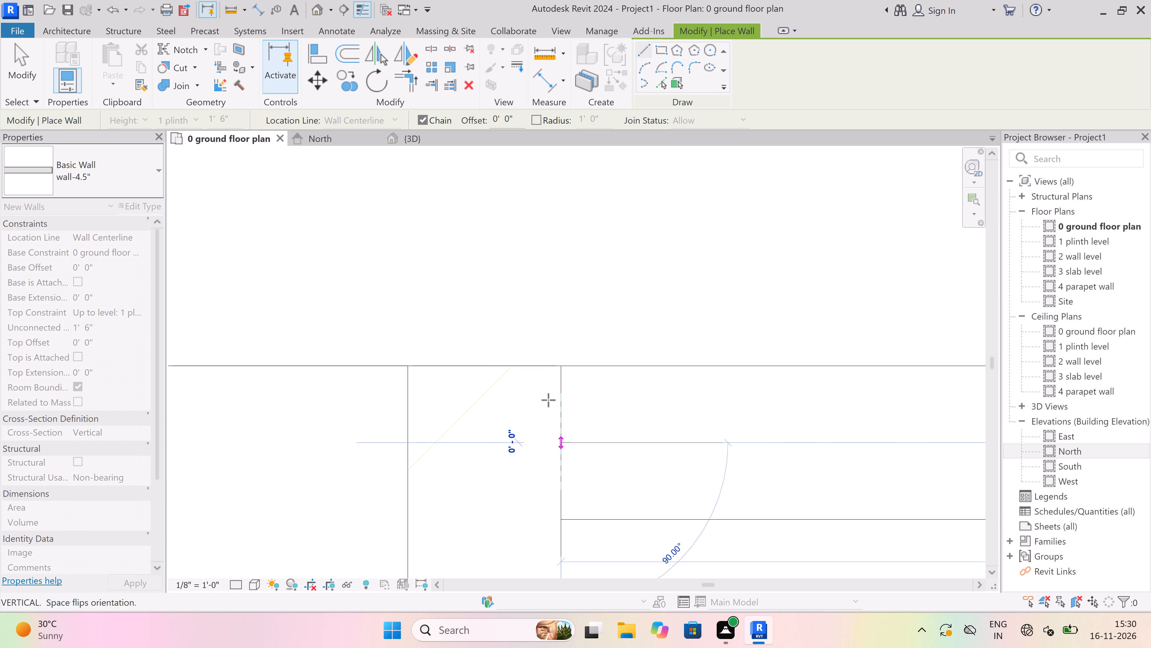
Draw a wall-4.5" wall down the east side of the verandah's small recess, from the bedroom wall line south to the recess's south wall.
scroll(538, 348, "down", 11)
left_click(525, 353)
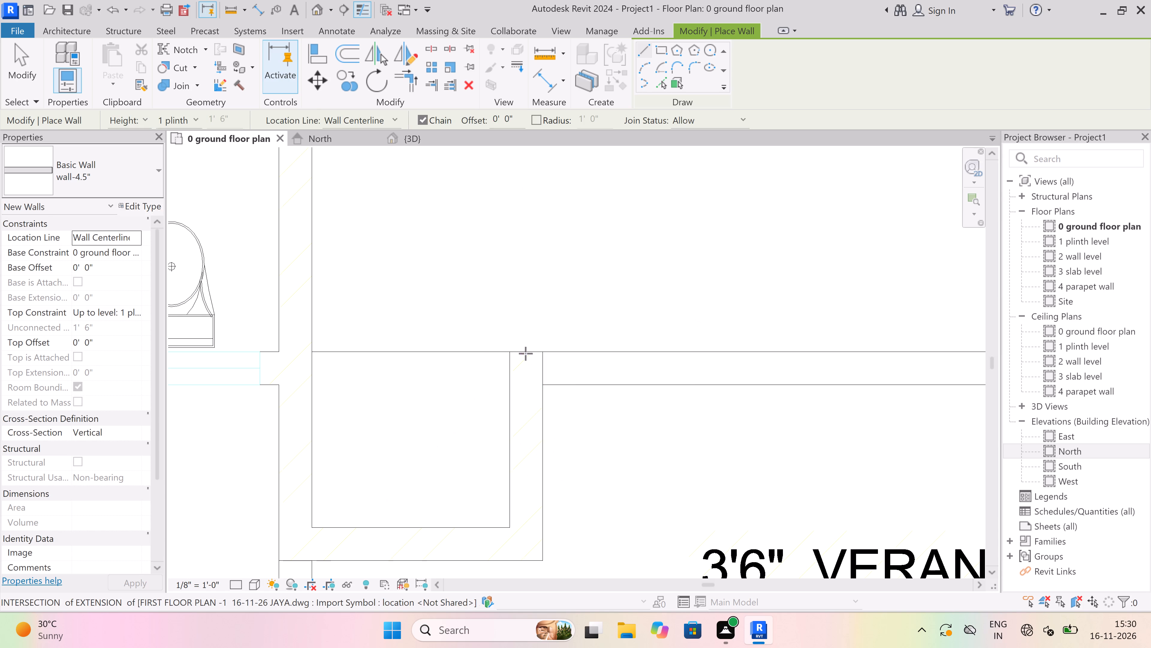
scroll(511, 485, "down", 5)
scroll(511, 514, "up", 9)
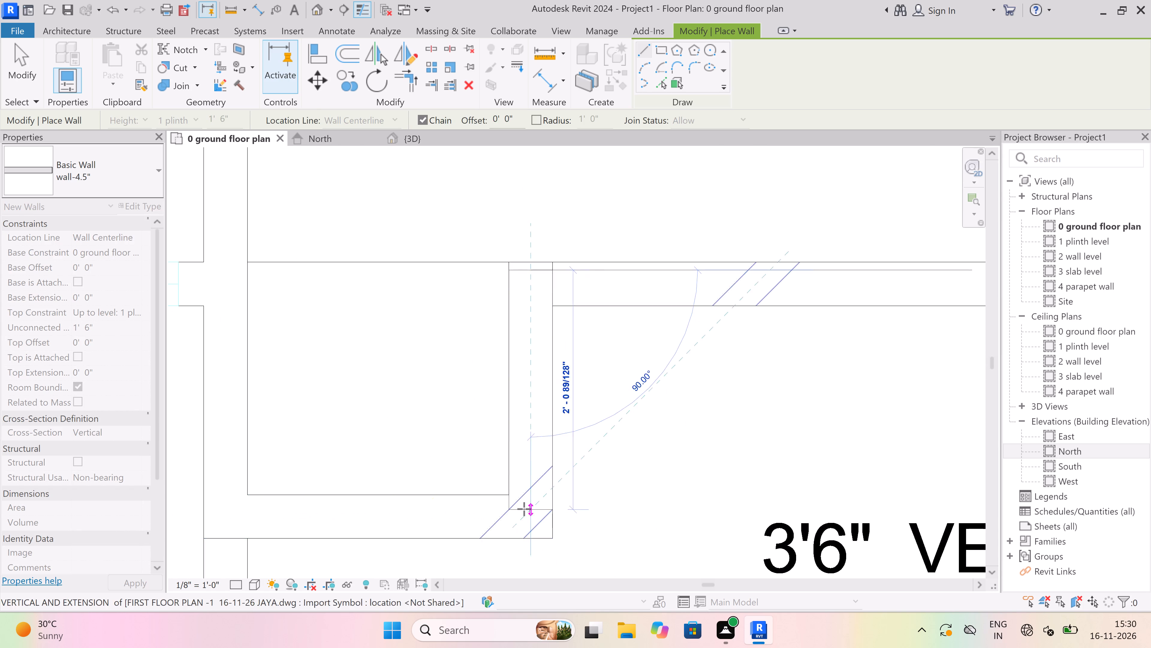
scroll(524, 509, "up", 6)
scroll(524, 484, "up", 5)
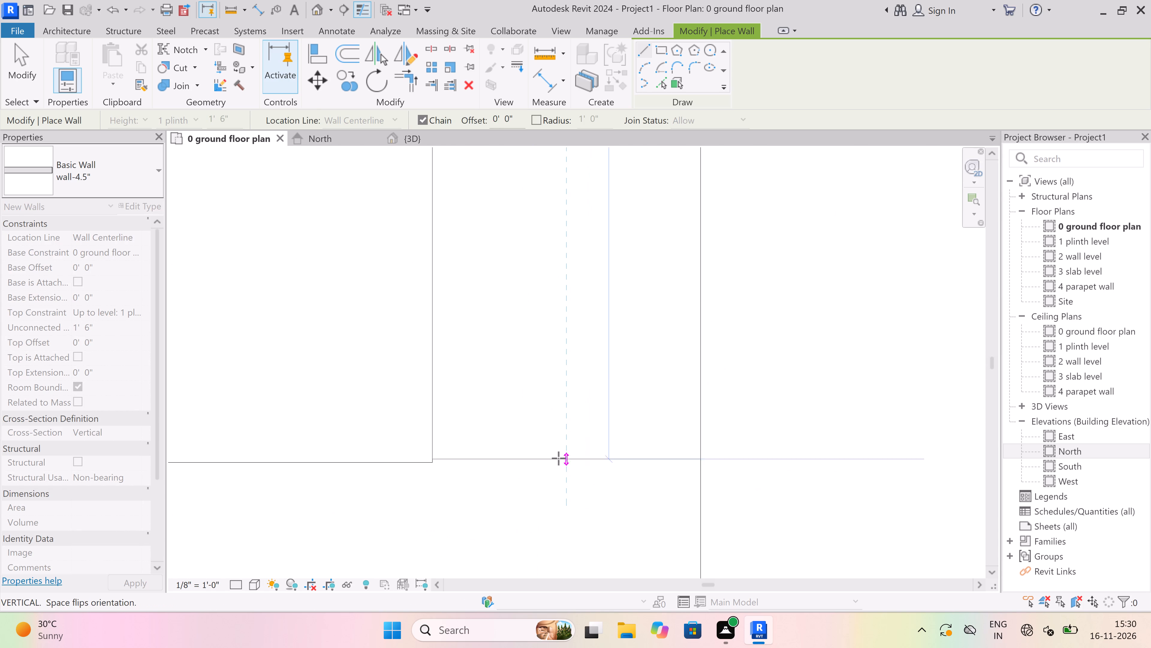
scroll(552, 465, "up", 7)
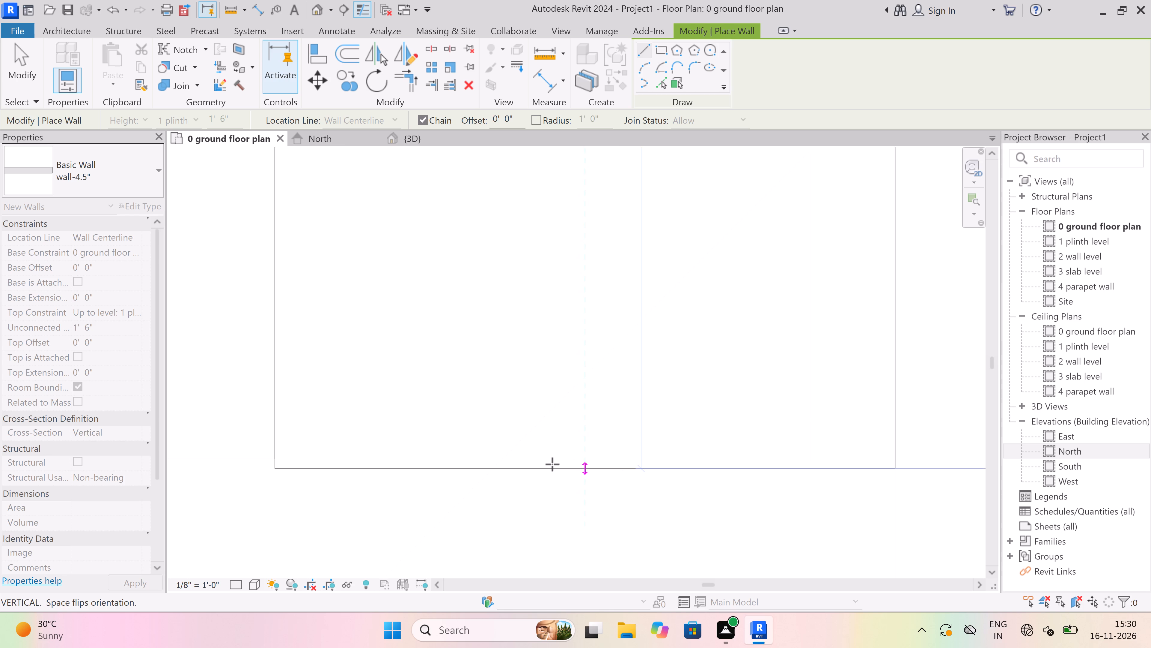
left_click(556, 459)
scroll(617, 409, "down", 4)
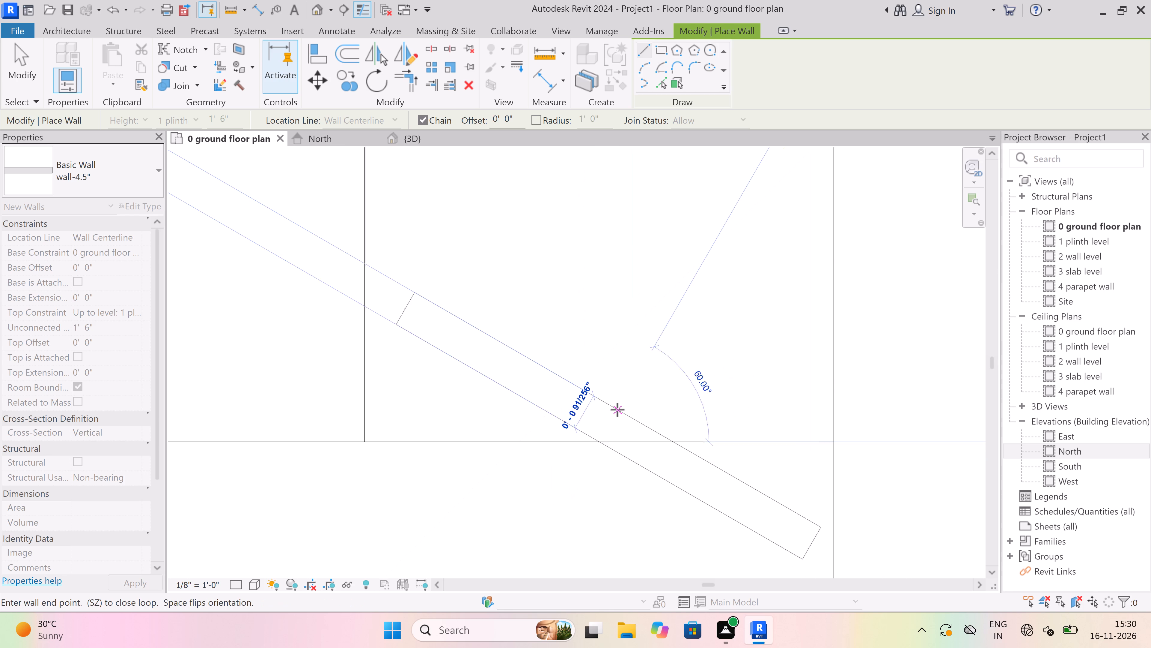
key("Escape")
Draw a wall-4.5" wall along the recess's south side, from its east outer face west to the bedroom/toilet wall line, and end the wall command.
scroll(673, 401, "down", 13)
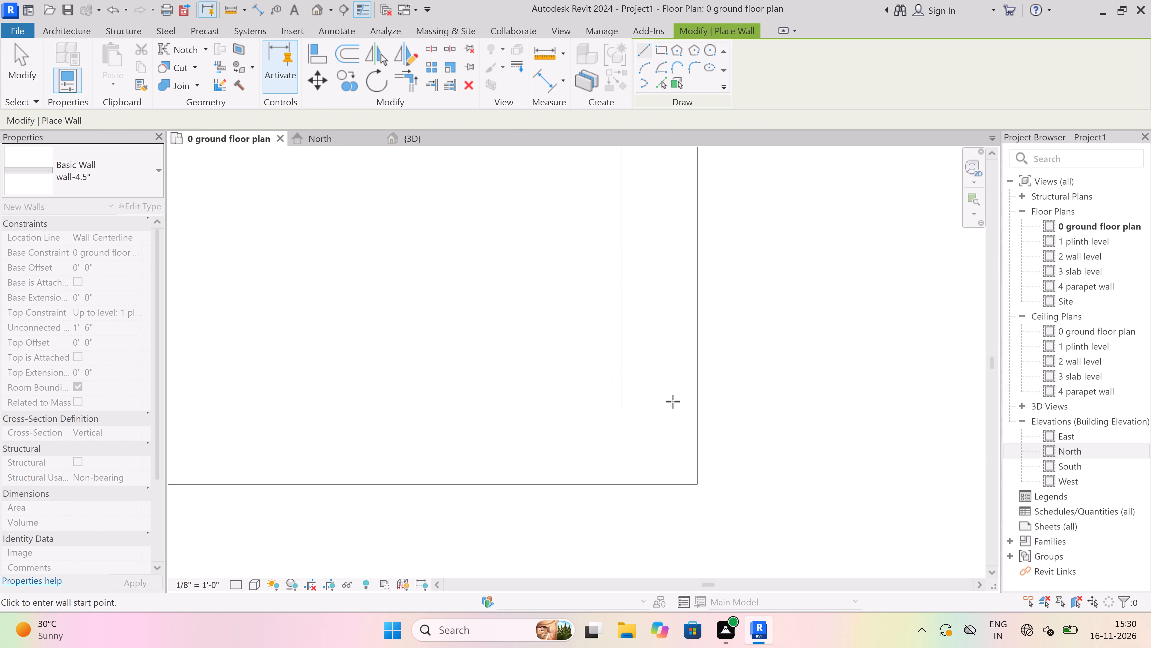
scroll(673, 401, "down", 4)
scroll(670, 417, "up", 4)
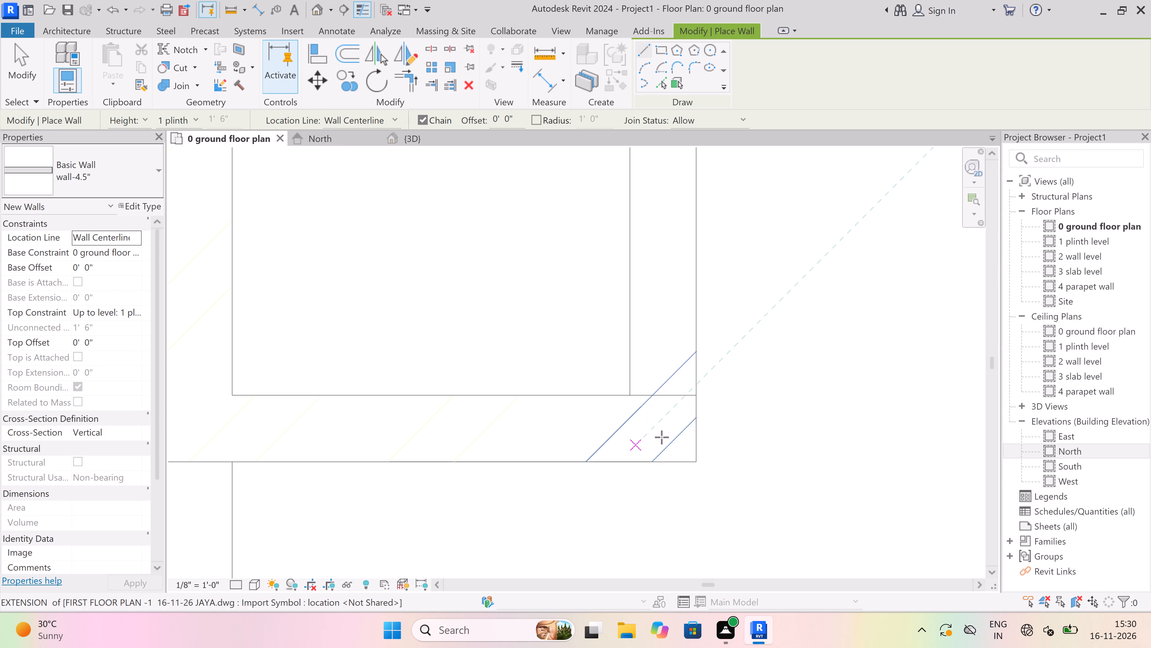
left_click(696, 429)
scroll(528, 438, "down", 6)
scroll(376, 438, "up", 2)
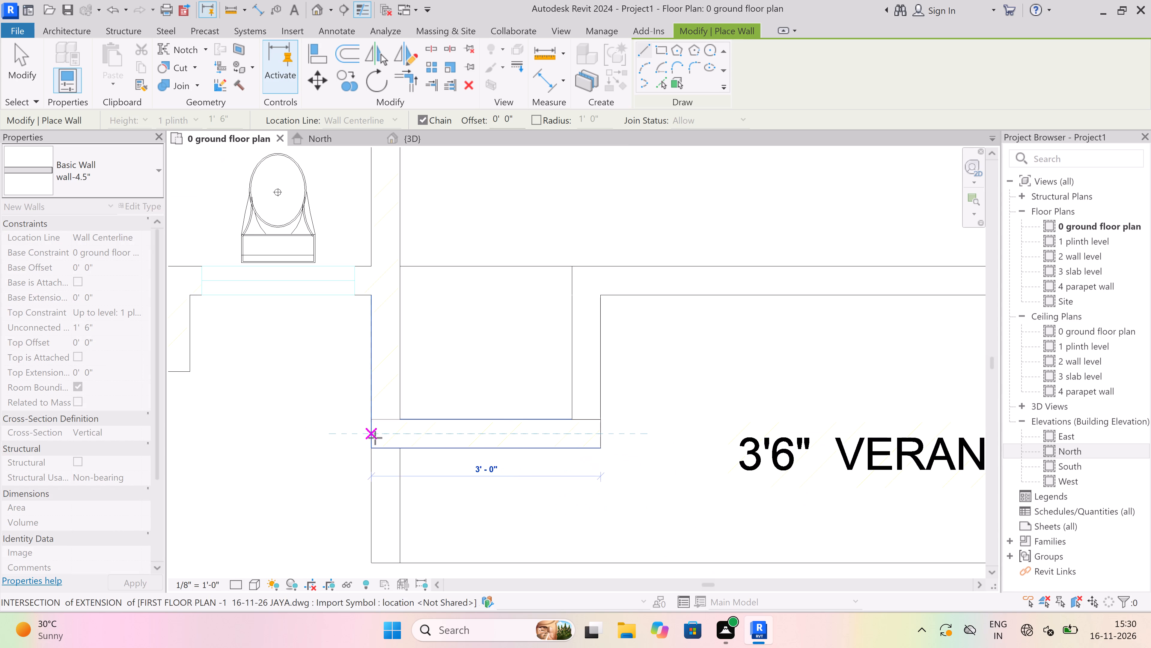
scroll(375, 438, "up", 6)
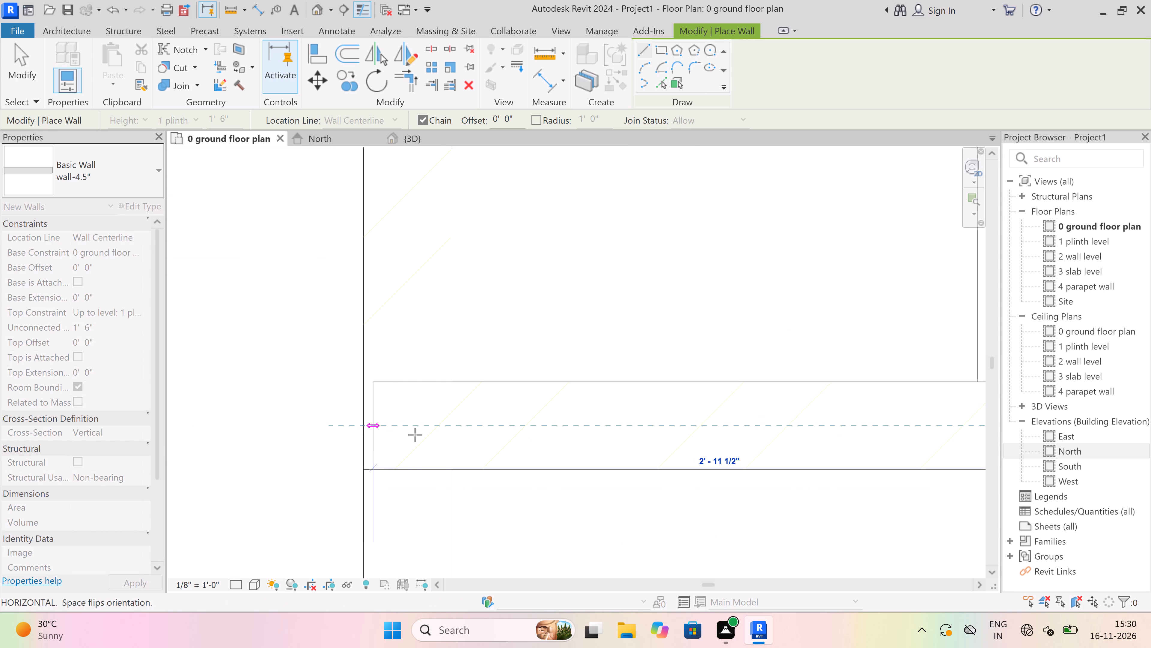
left_click(452, 432)
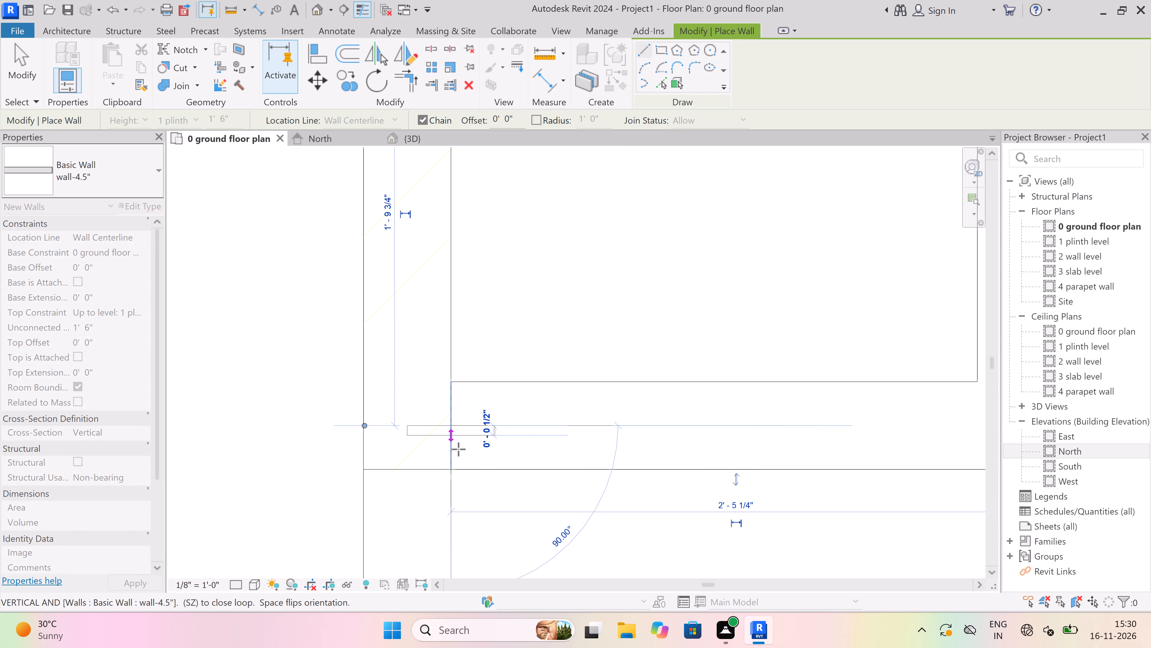
key("Escape")
scroll(461, 451, "down", 14)
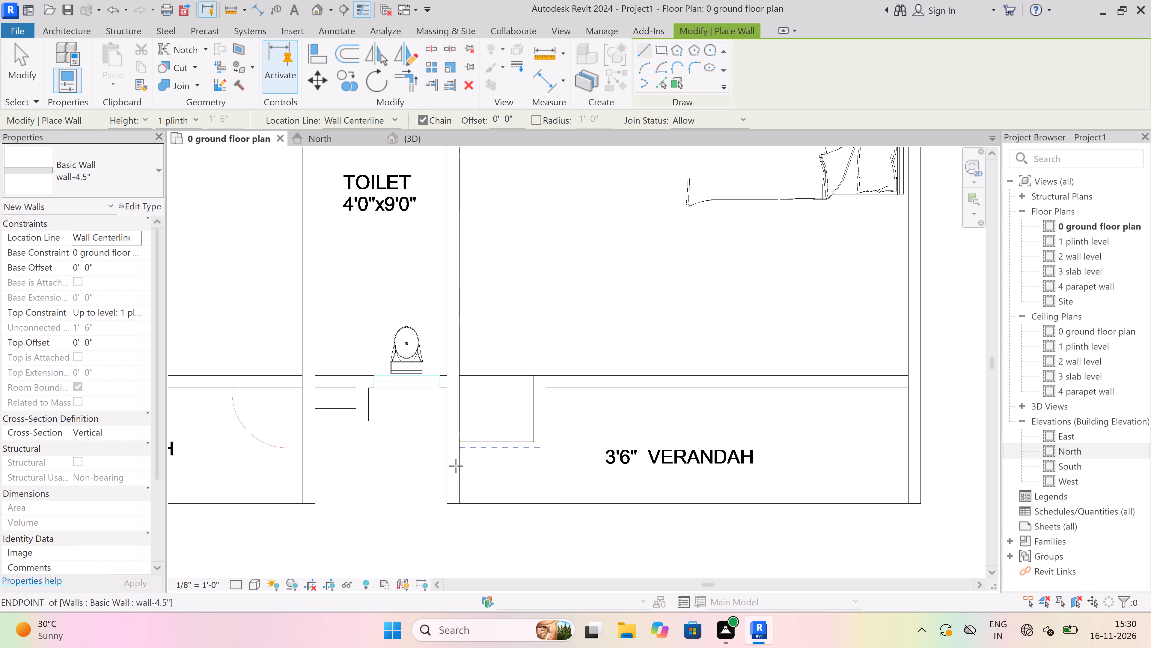
key("Escape")
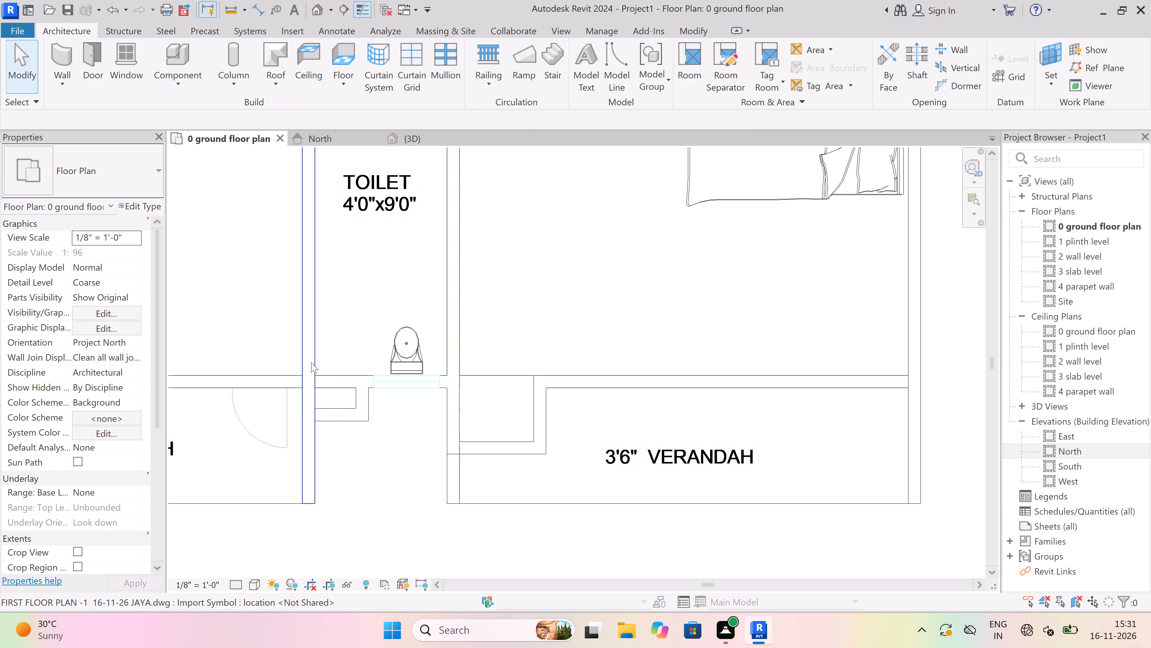
Draw a wall-4.5" wall between the southeast flat's 4'0"x9'0" toilet and 13'7"x13'9" bedroom, from the verandah's south edge to the bedroom's north wall.
left_click(71, 81)
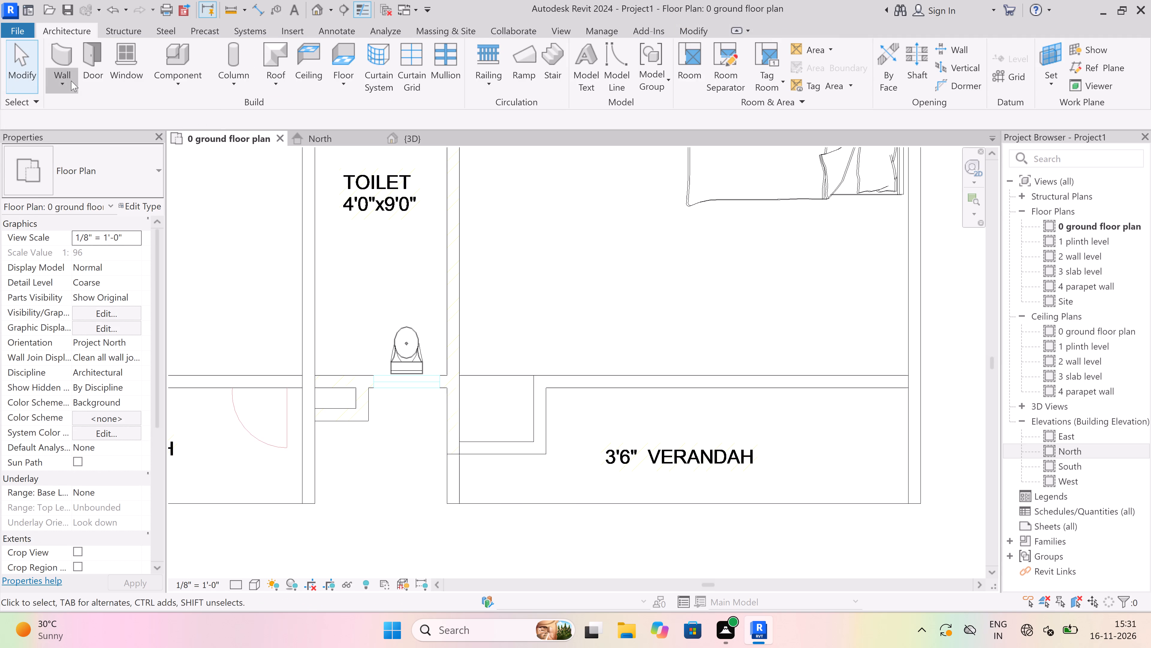
left_click(64, 110)
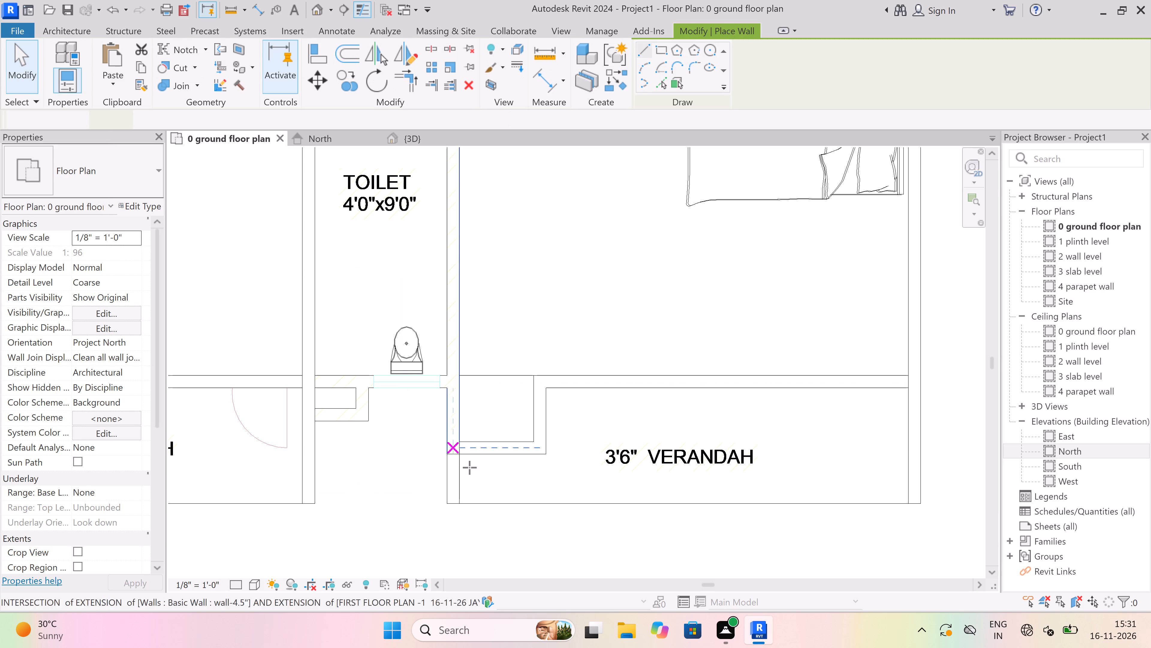
left_click(450, 504)
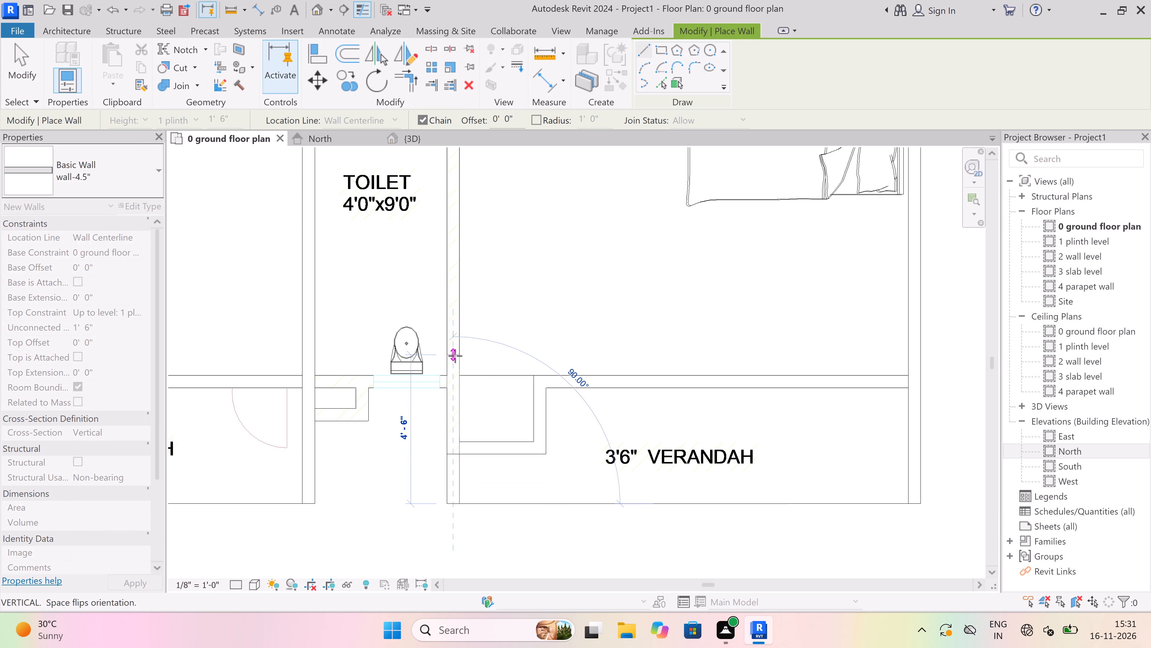
scroll(445, 456, "down", 8)
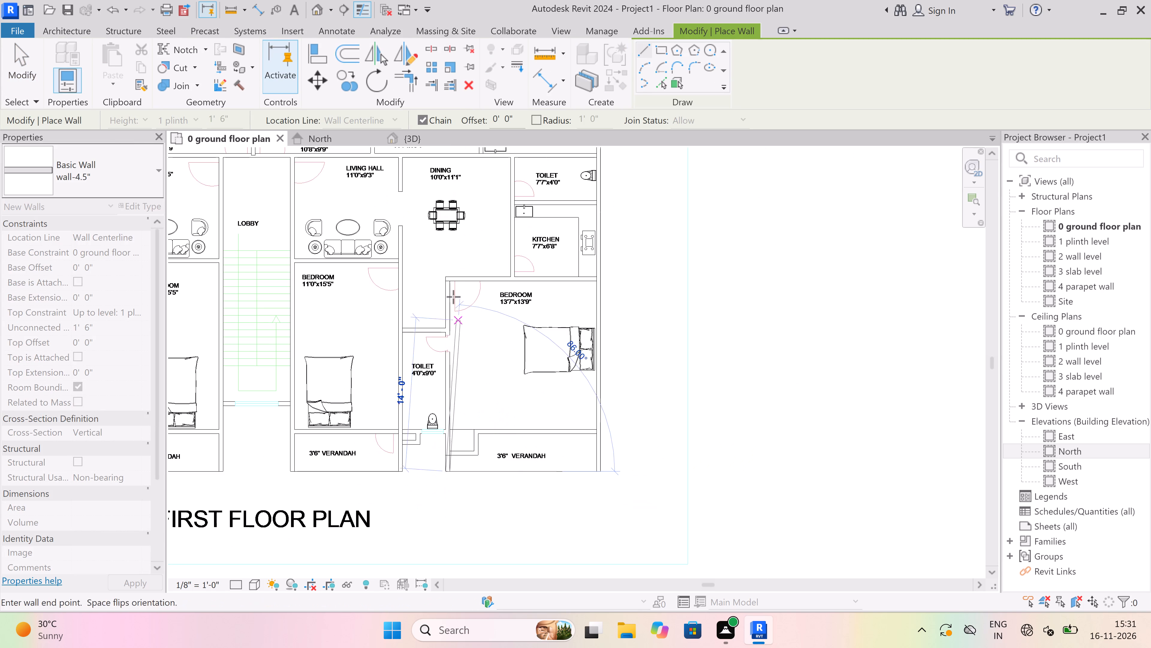
scroll(439, 273, "up", 15)
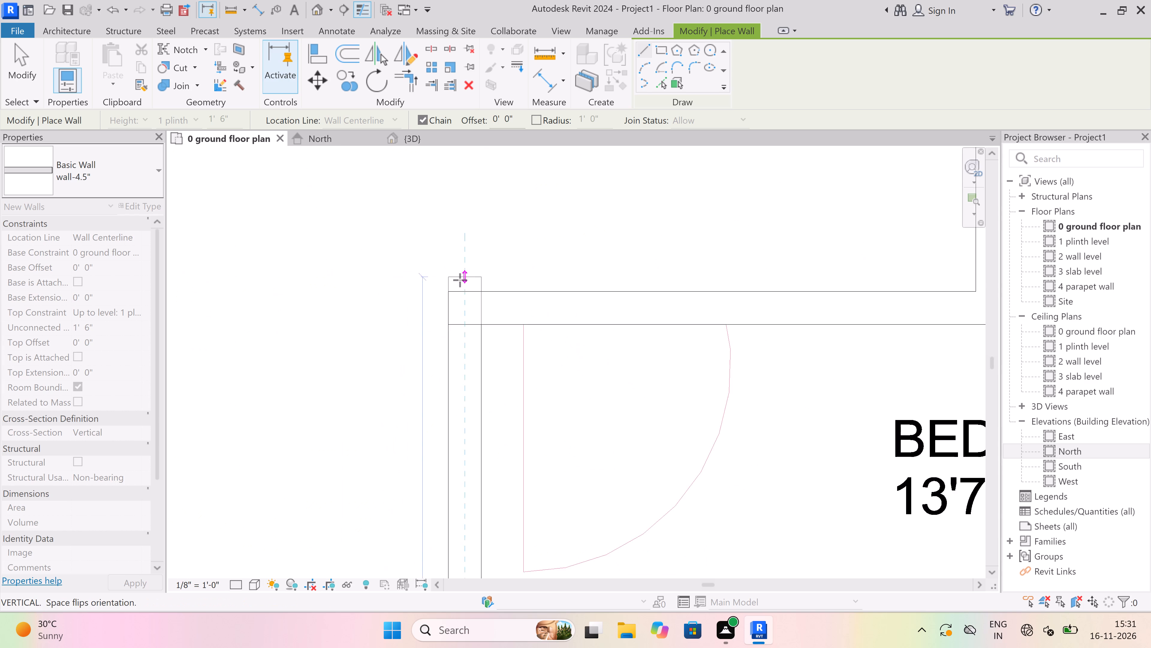
scroll(460, 280, "up", 5)
left_click(469, 370)
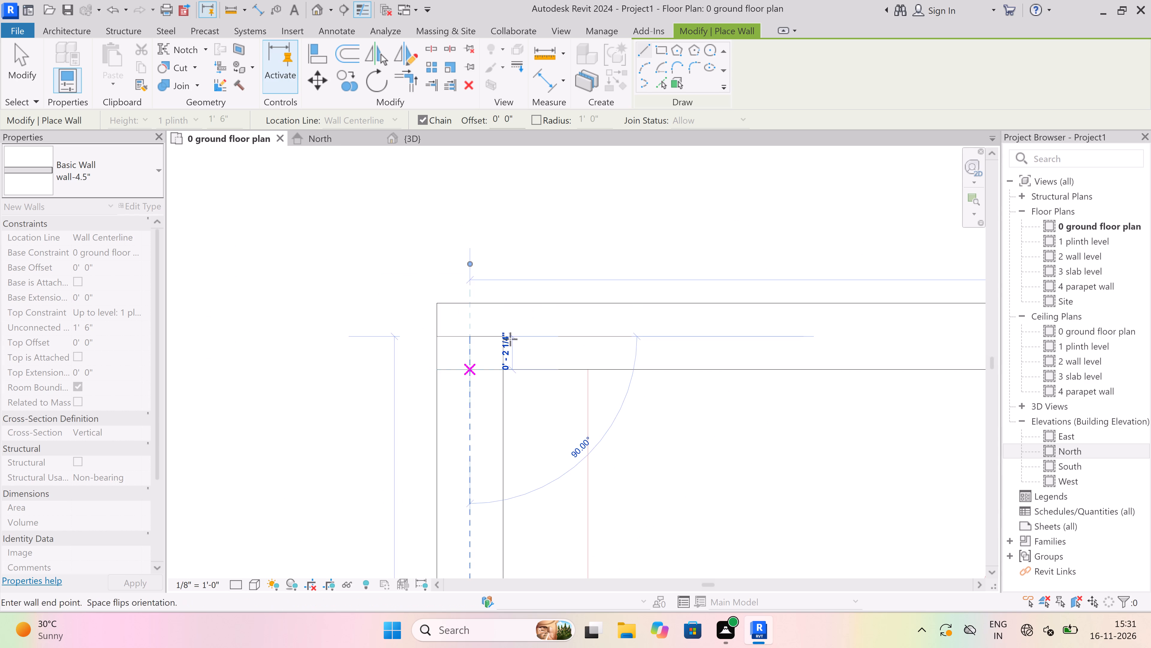
key("Escape")
Enclose the small duct south of the southeast flat's 4'0"x9'0" toilet with wall-4.5" walls along its south and east sides.
scroll(510, 329, "down", 15)
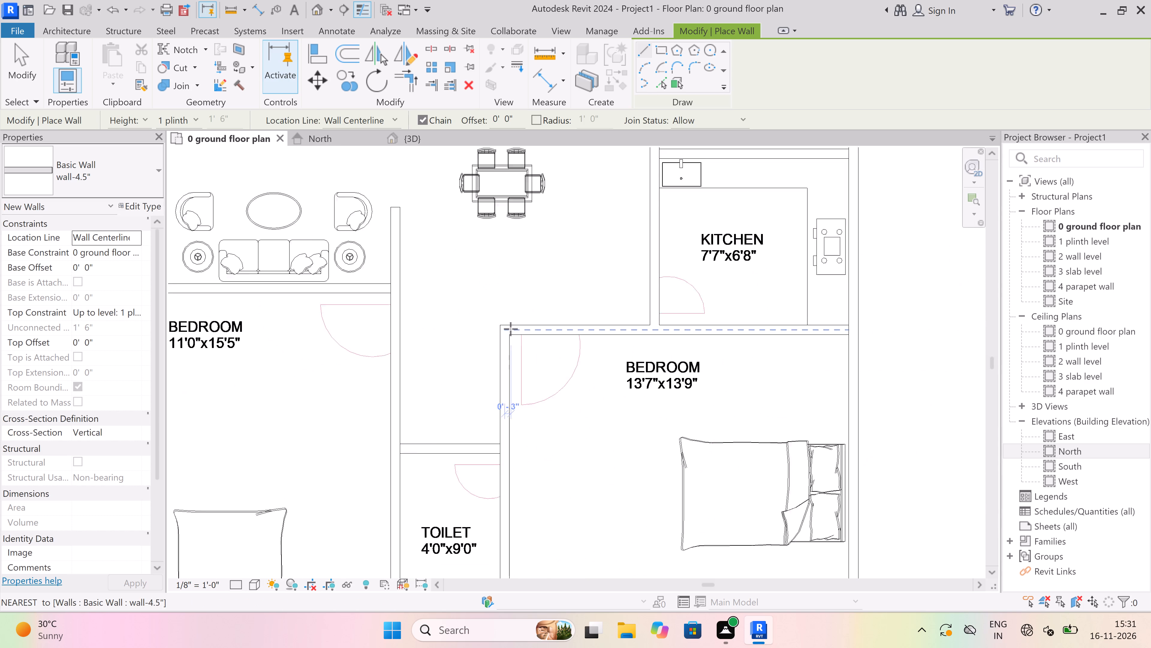
scroll(510, 329, "down", 7)
scroll(427, 443, "up", 3)
scroll(478, 444, "up", 5)
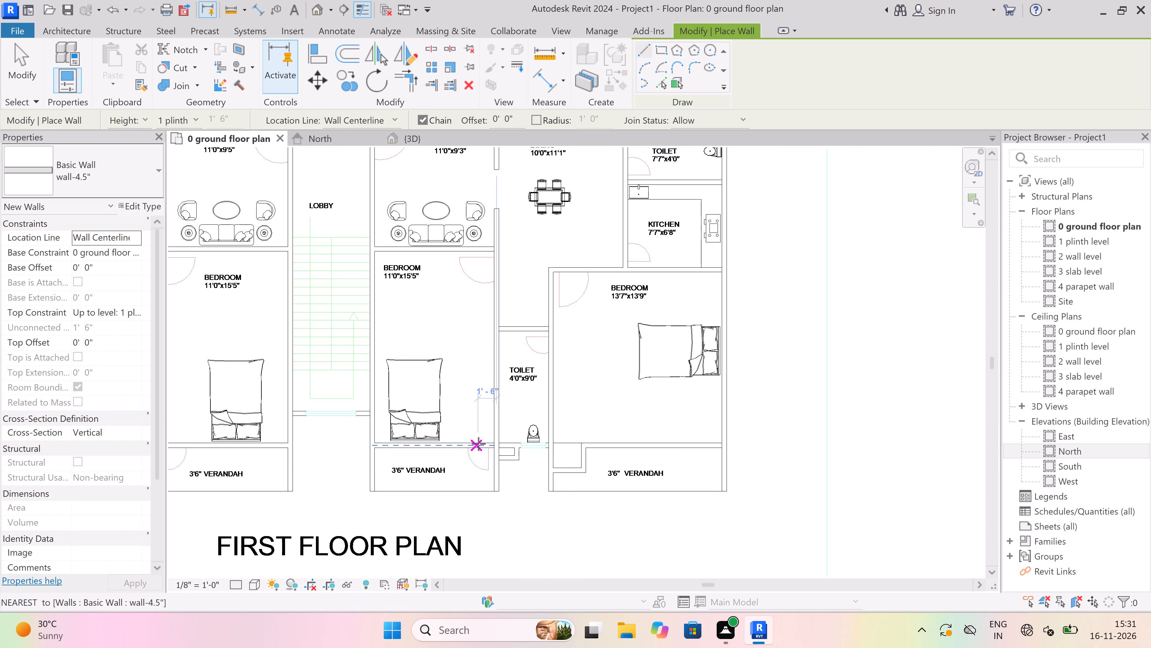
scroll(570, 454, "up", 8)
scroll(426, 517, "up", 4)
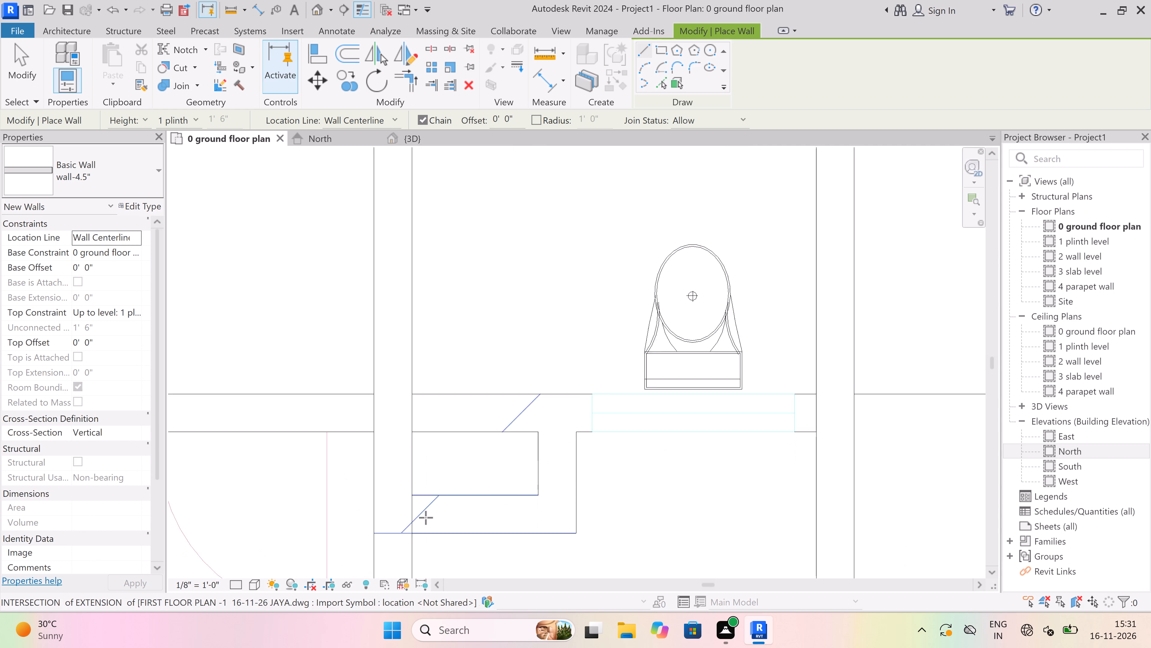
left_click(410, 516)
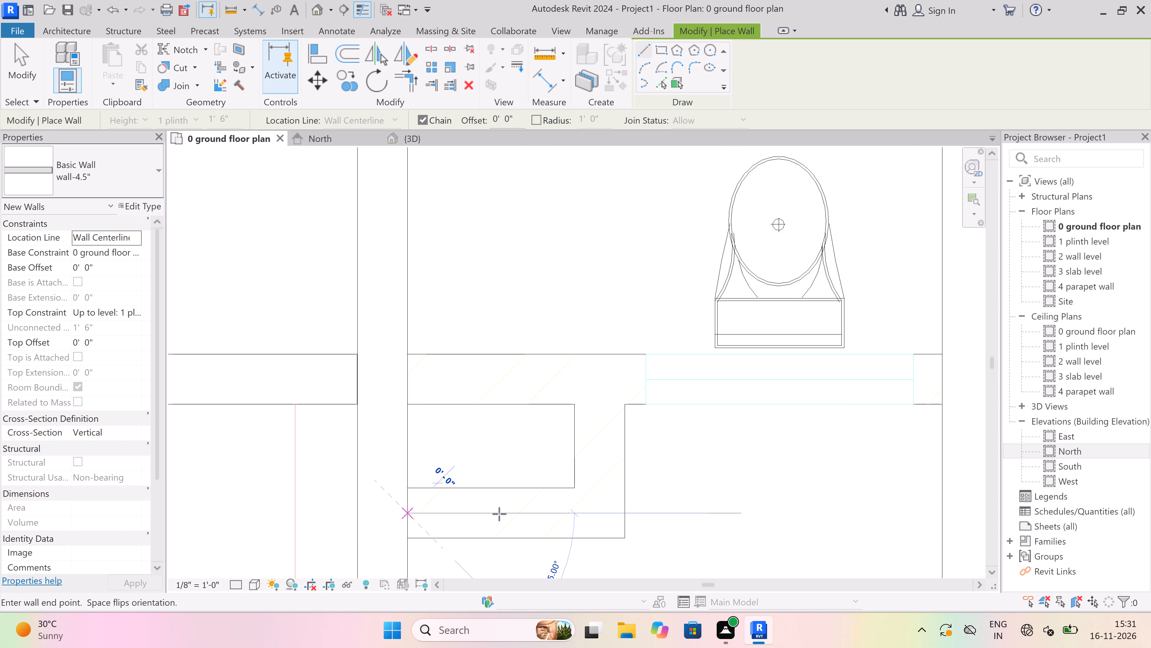
left_click(578, 520)
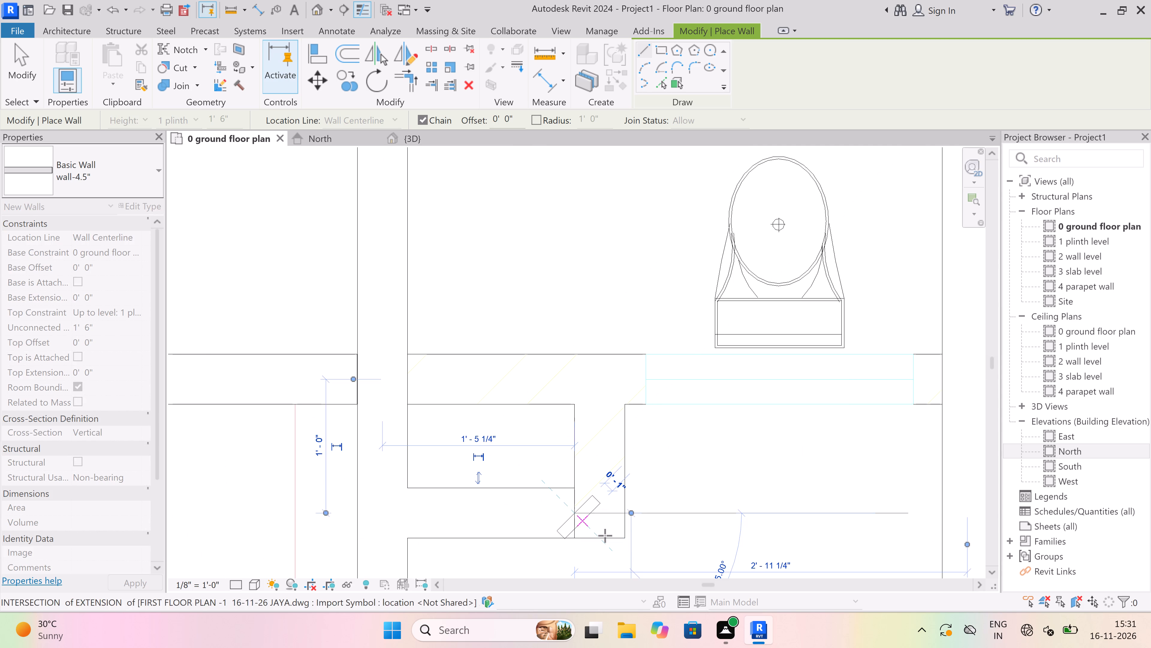
key("Escape")
left_click(603, 539)
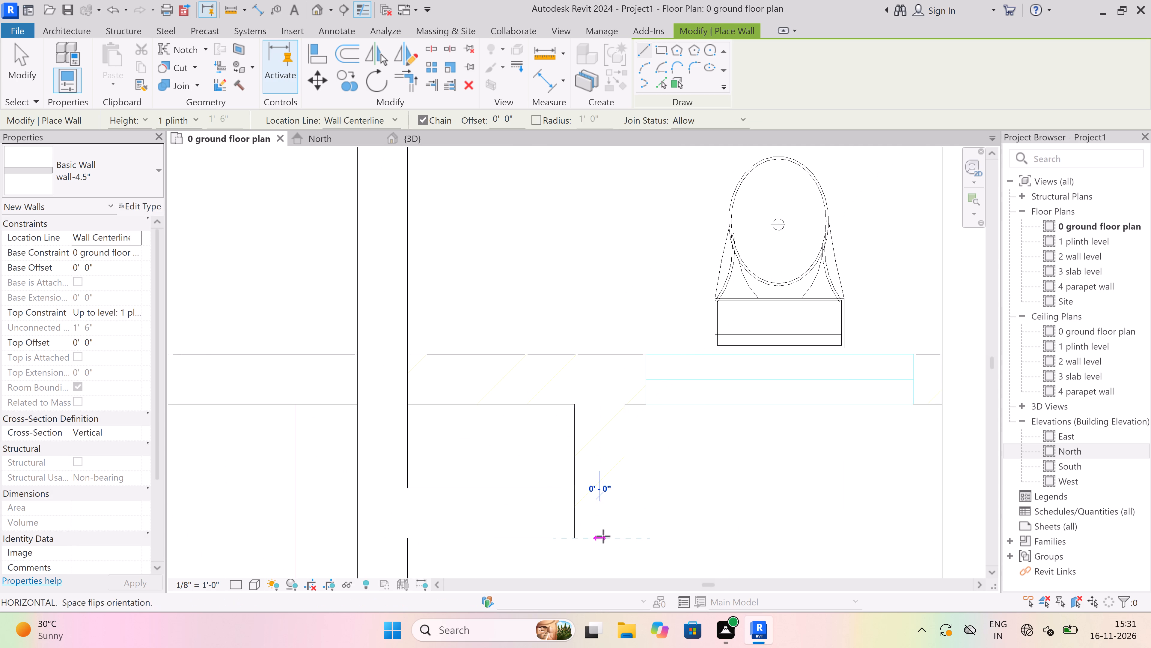
left_click(601, 404)
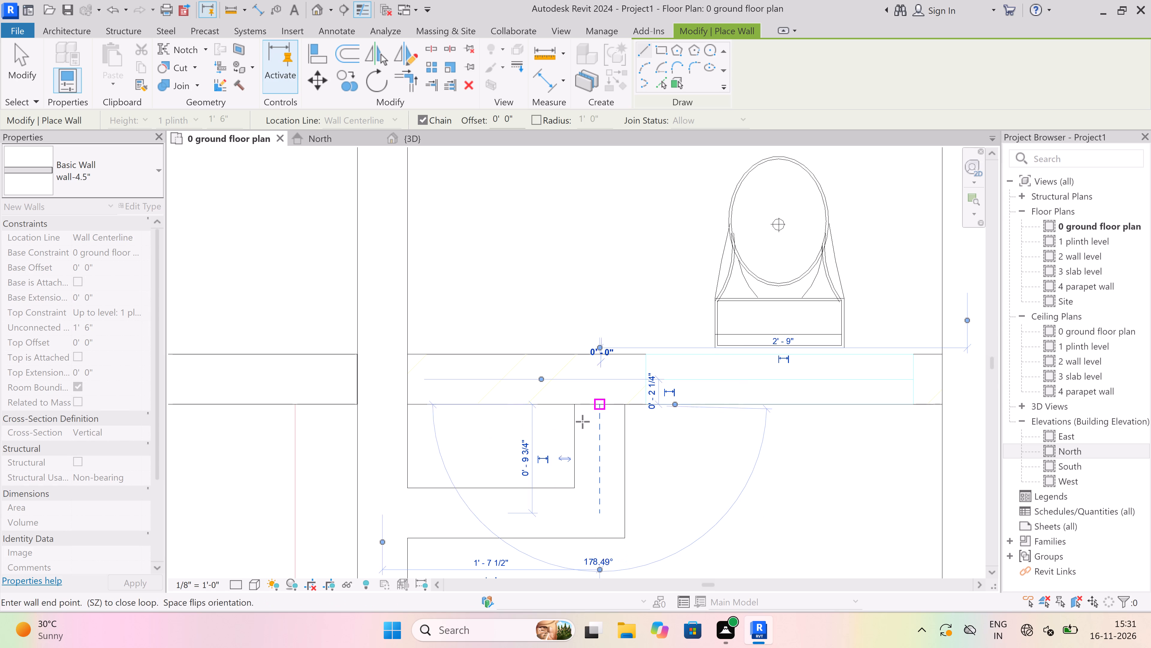
key("Escape")
Draw a 4'0" long wall-4.5" wall along the toilet's south side, from its east wall to its west wall.
left_click_drag(945, 375, 936, 375)
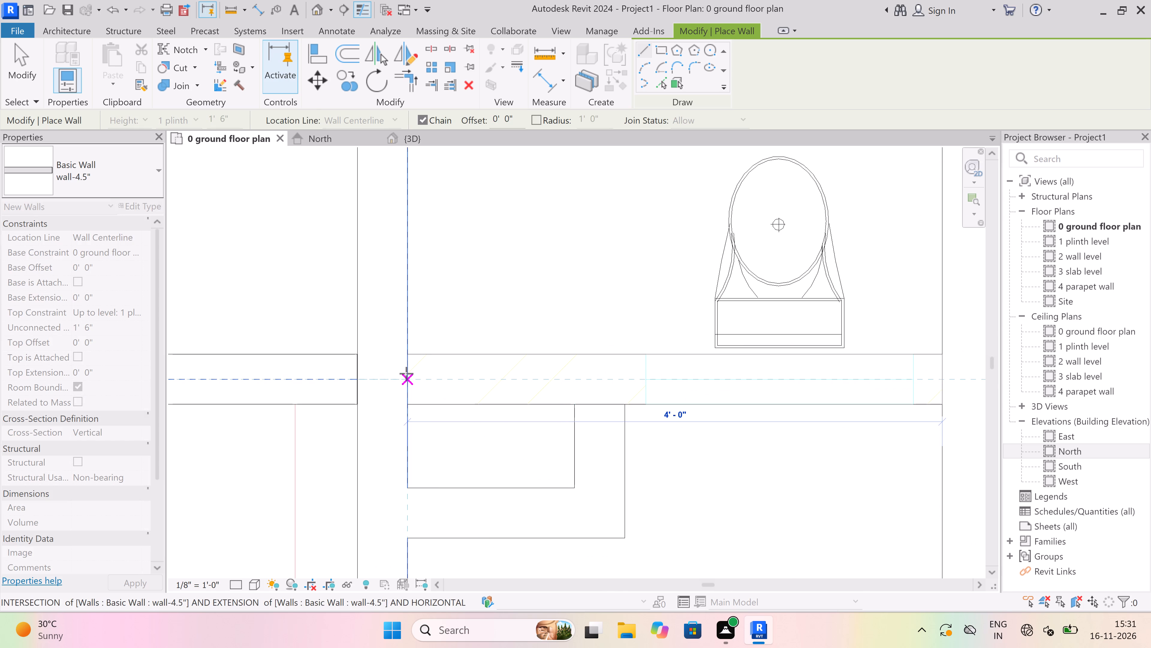
left_click(406, 375)
key("Escape")
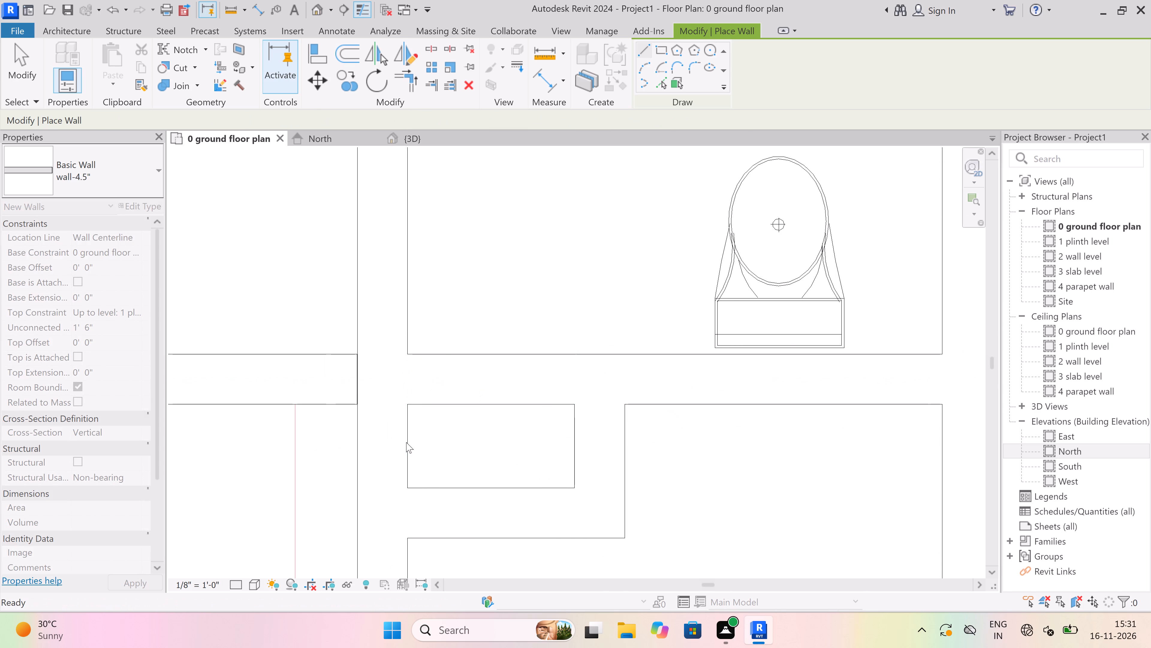
Draw a 7'7" long wall-4.5" wall between the southeast flat's 7'7"x4'0" toilet and 7'7"x6'8" kitchen, from the east outer wall westward.
scroll(406, 442, "down", 20)
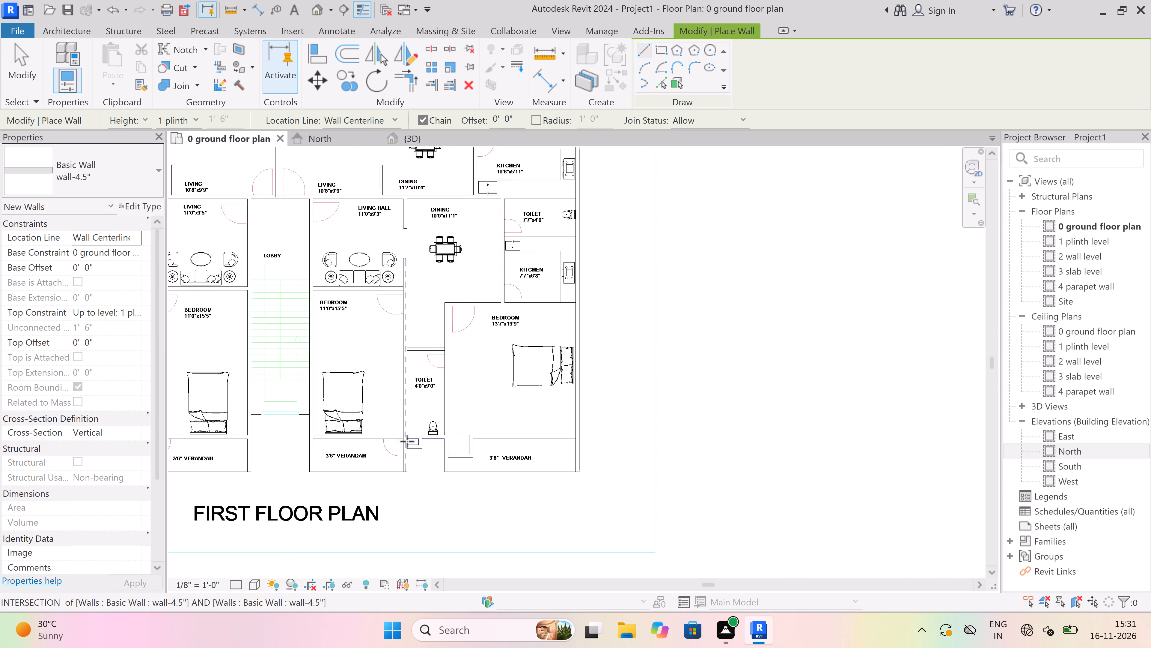
scroll(480, 281, "up", 3)
scroll(551, 244, "up", 3)
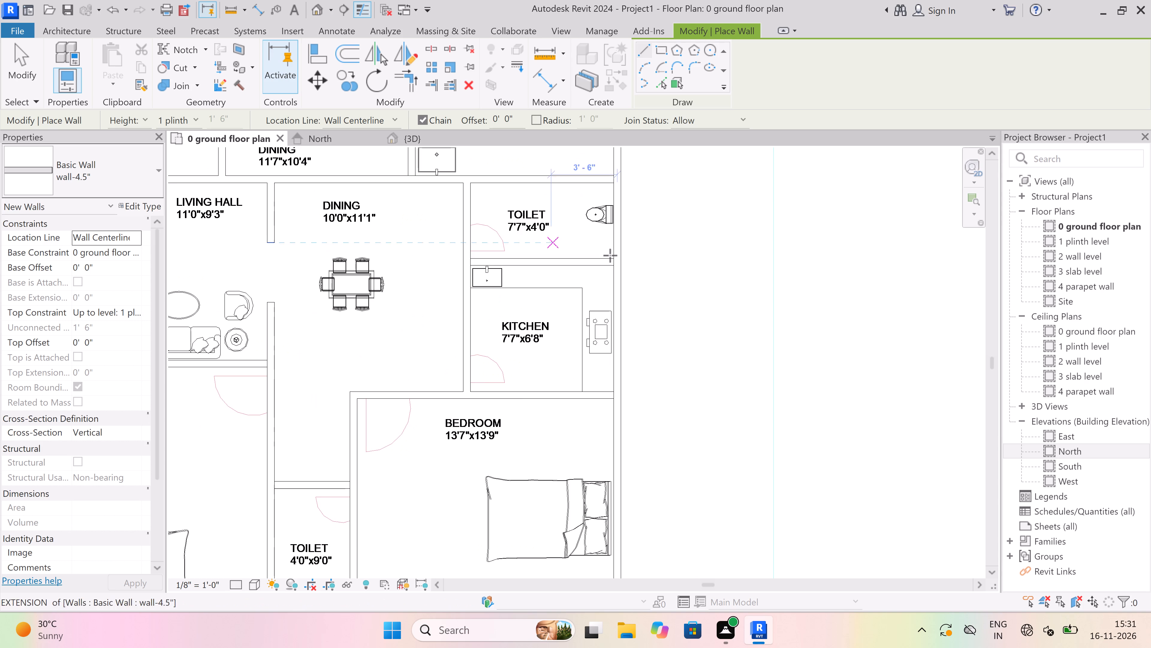
scroll(610, 255, "up", 7)
left_click(615, 272)
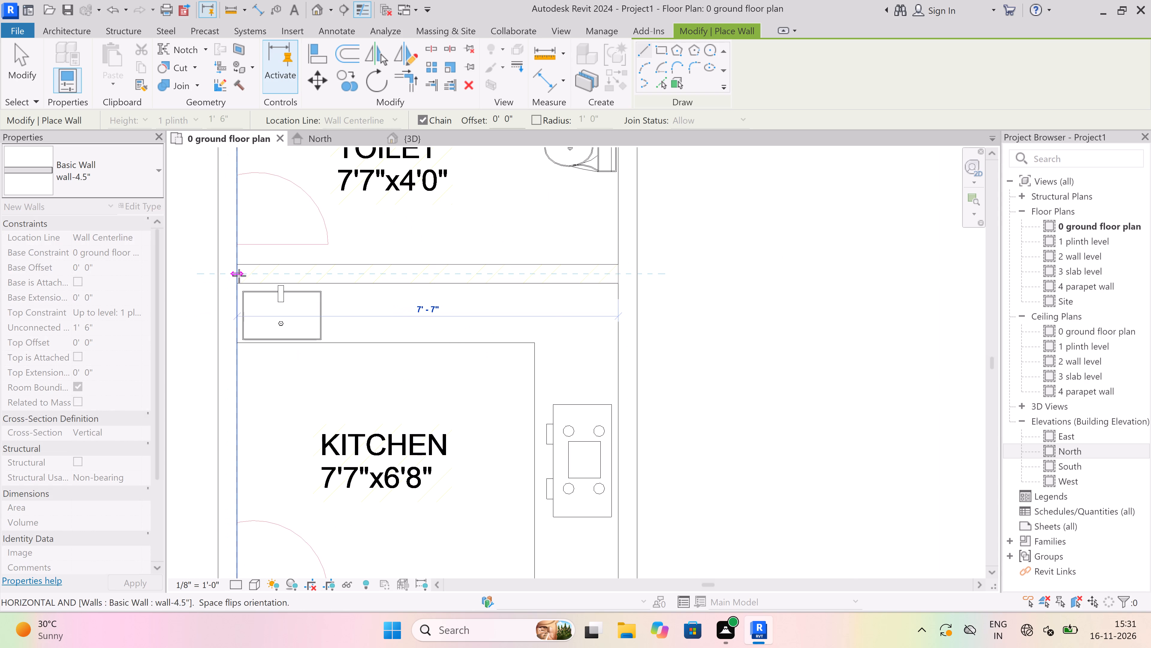
left_click_drag(239, 275, 243, 275)
key("Escape")
Look over the whole first floor plan for partition lines that still have no wall, down to the southwest flat's toilet duct.
scroll(453, 388, "down", 3)
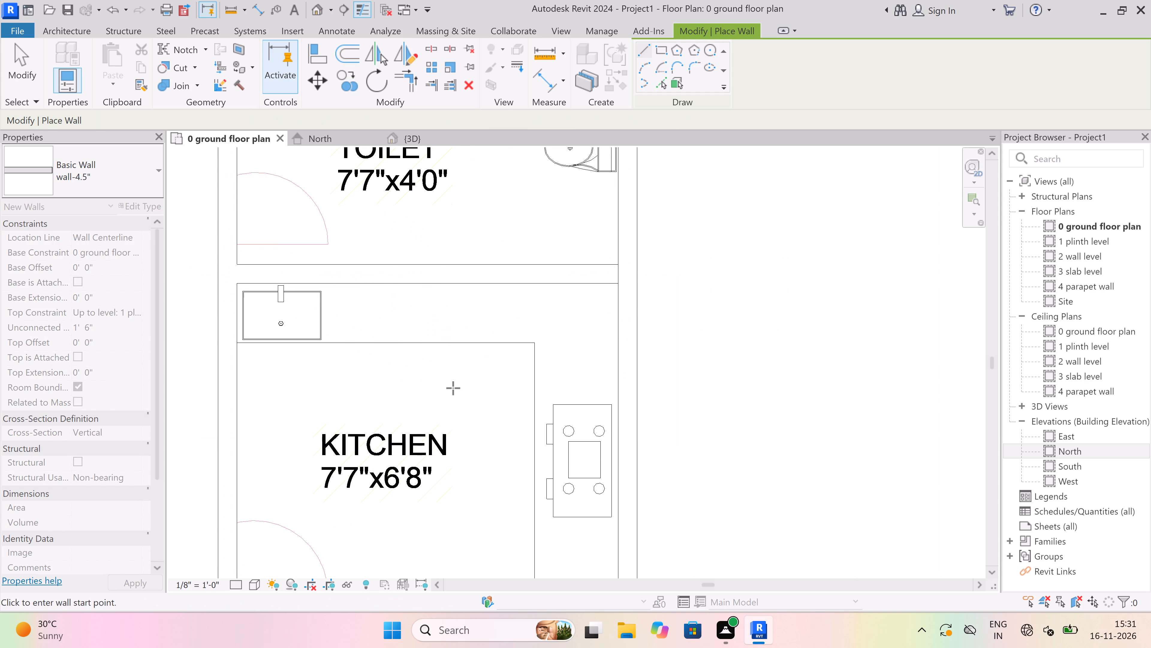
scroll(453, 388, "down", 10)
scroll(470, 306, "up", 3)
scroll(529, 358, "down", 2)
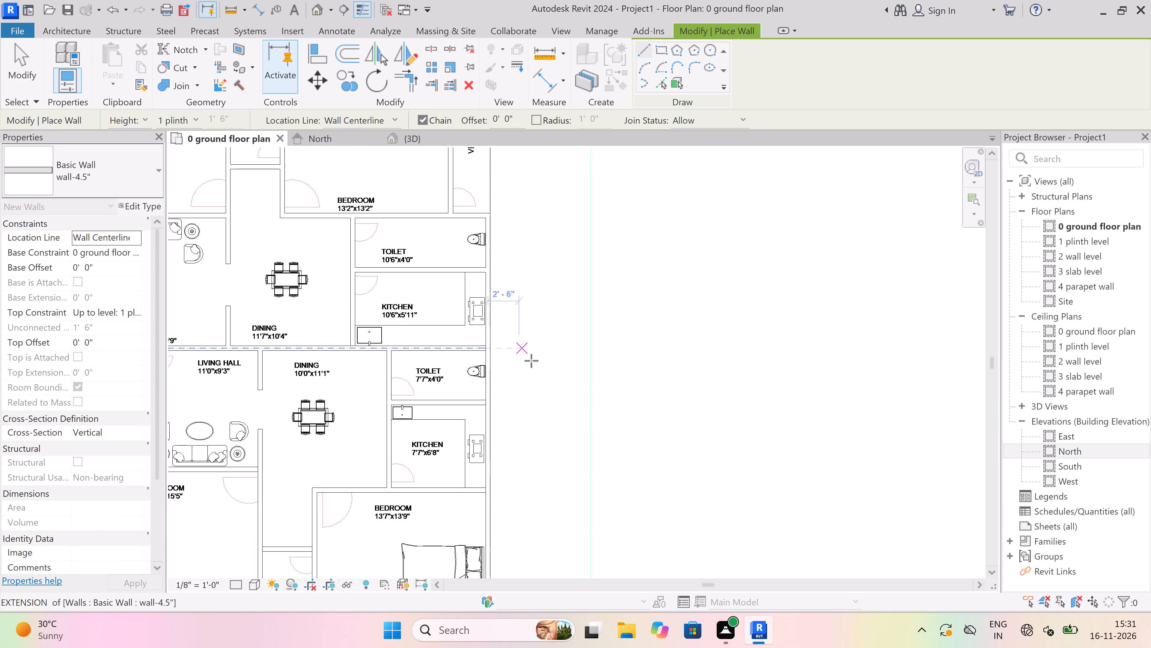
scroll(531, 361, "down", 7)
scroll(377, 349, "up", 7)
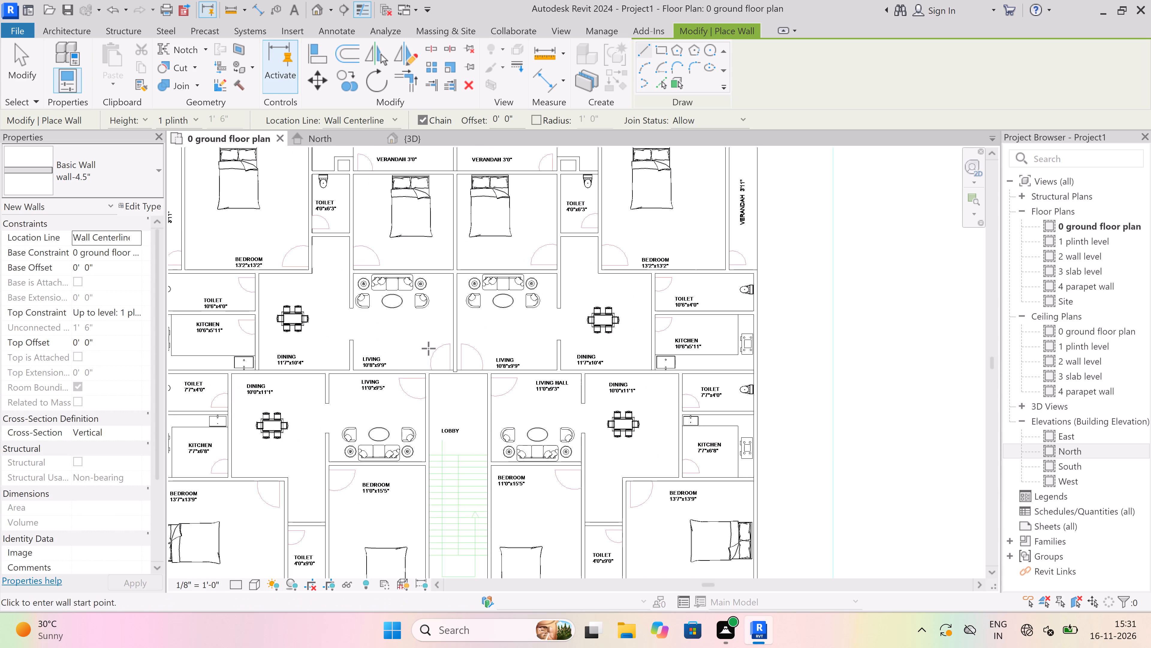
scroll(453, 378, "down", 4)
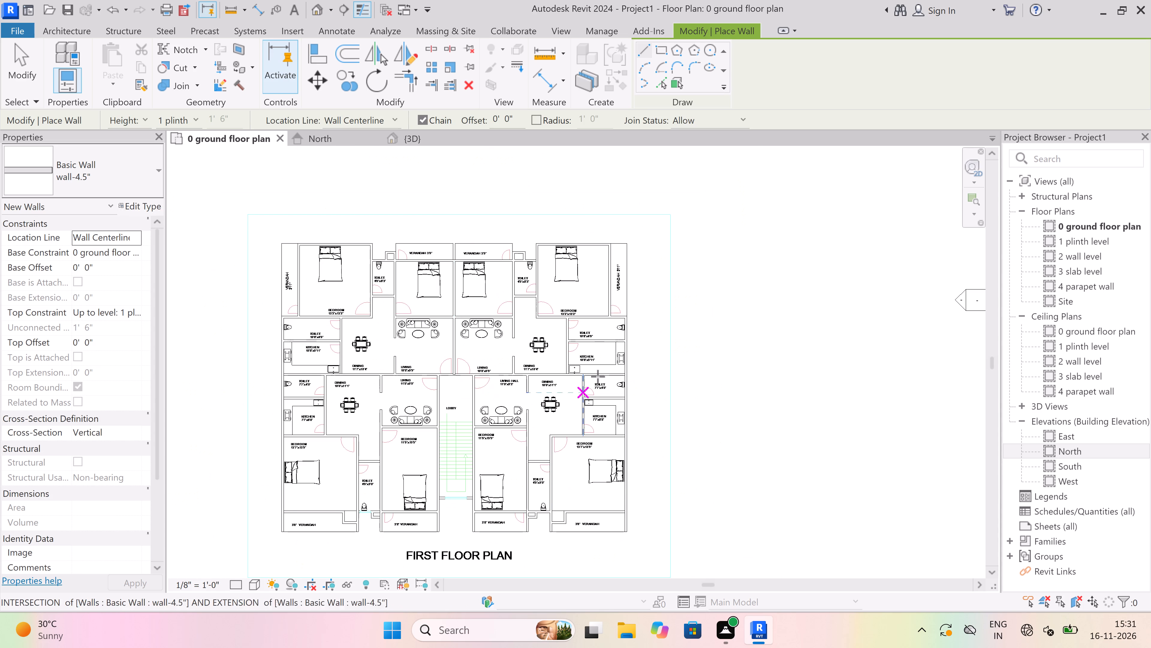
scroll(598, 376, "up", 2)
scroll(514, 452, "up", 3)
scroll(495, 374, "down", 4)
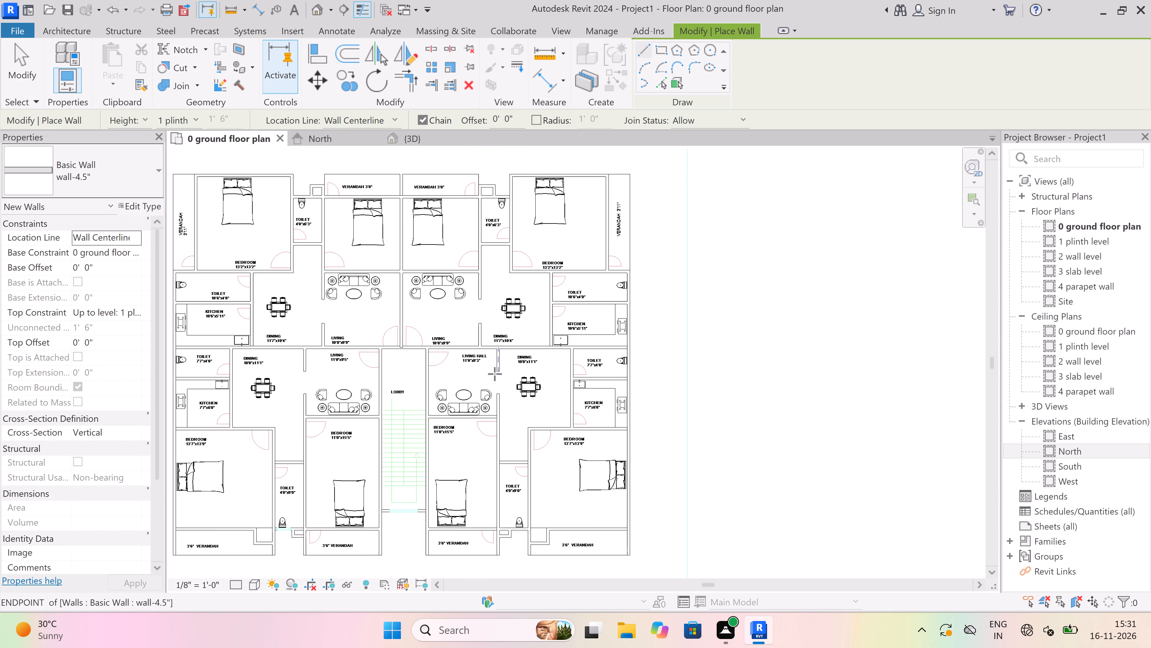
scroll(495, 374, "down", 4)
scroll(480, 406, "up", 3)
scroll(211, 481, "up", 2)
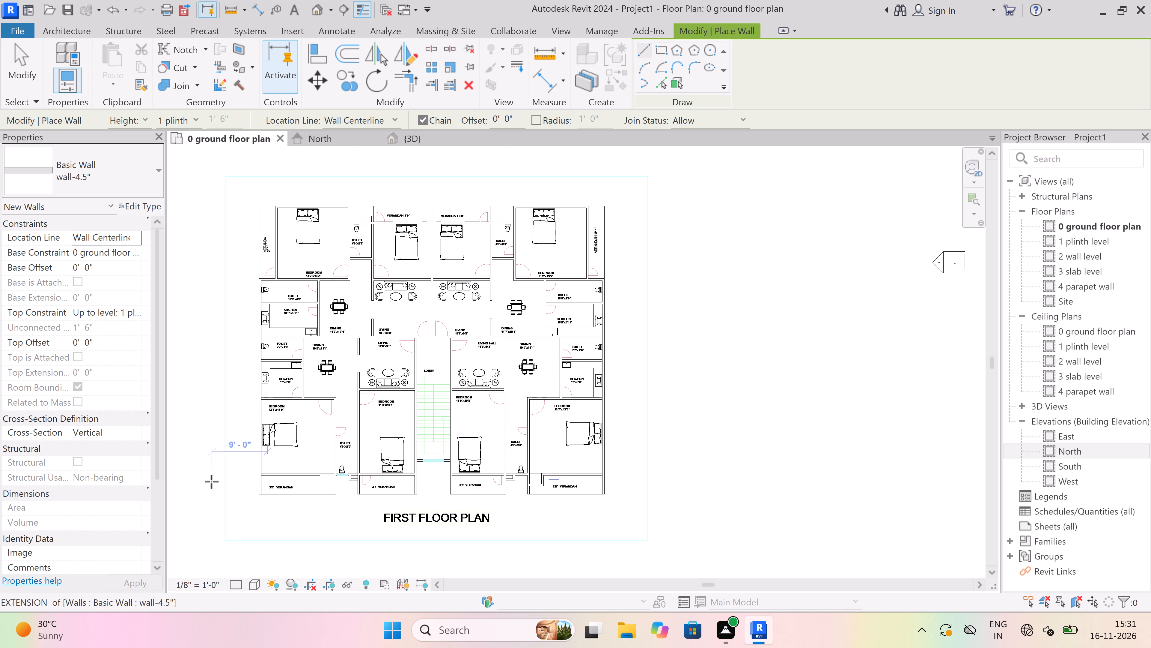
scroll(211, 481, "up", 2)
scroll(482, 467, "up", 2)
scroll(376, 465, "up", 3)
scroll(476, 491, "up", 3)
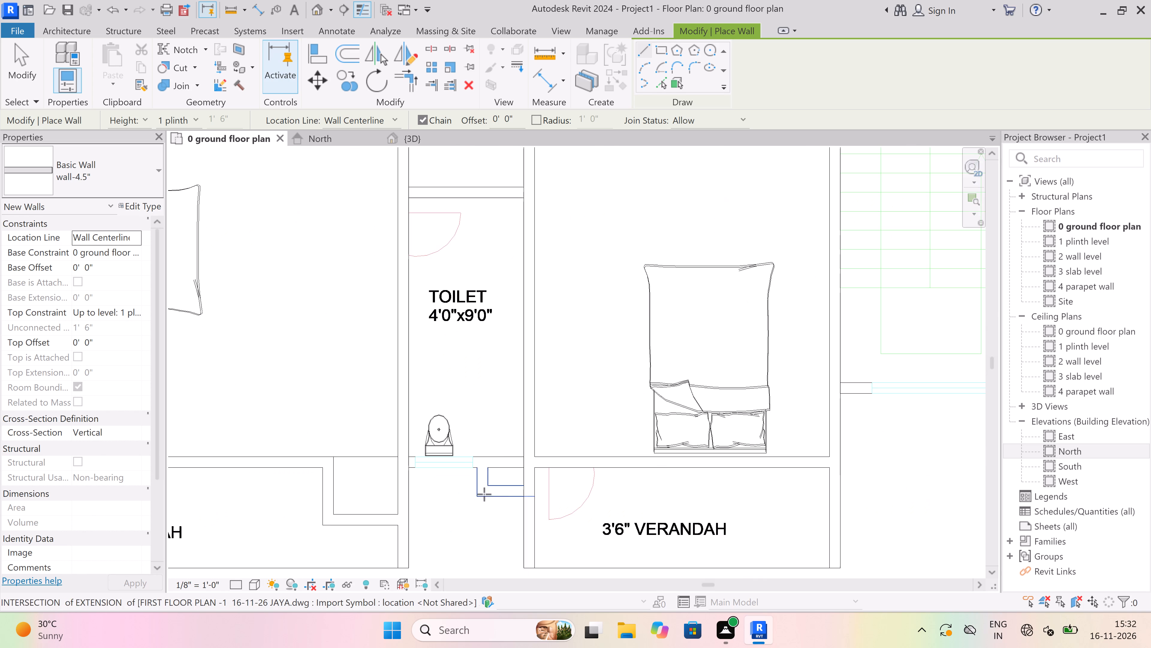
scroll(395, 458, "down", 4)
key("Escape")
scroll(366, 498, "up", 3)
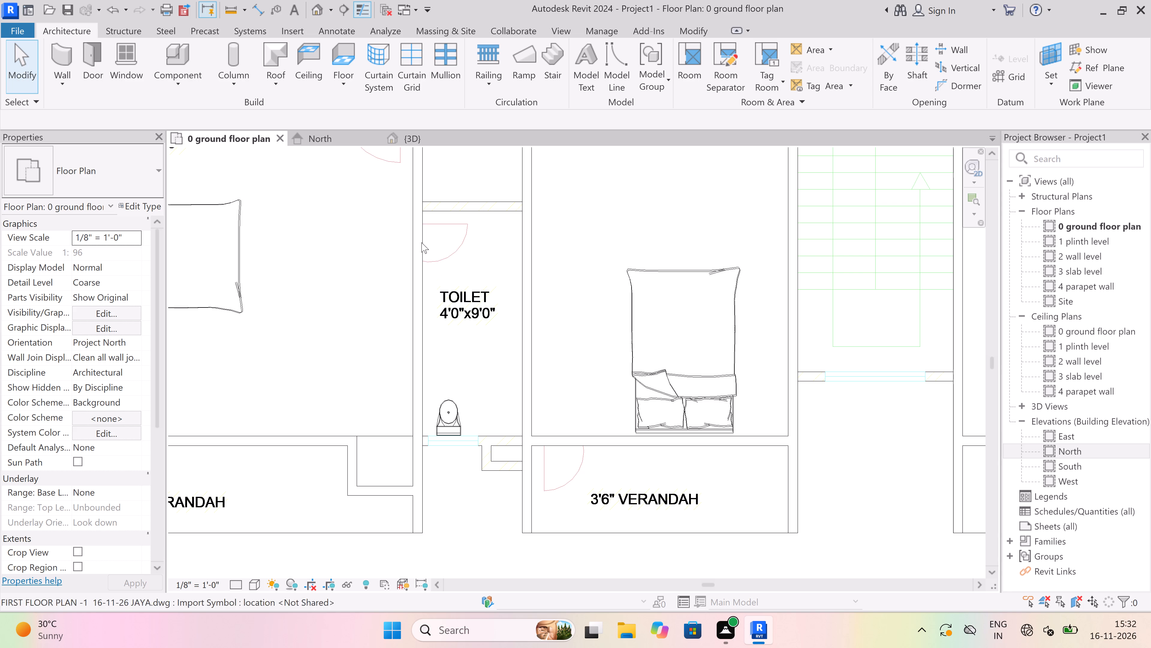
Draw a wall-4.5" wall along the south side of the southwest flat's 4'0"x9'0" toilet, from its east wall to its west wall.
left_click(67, 82)
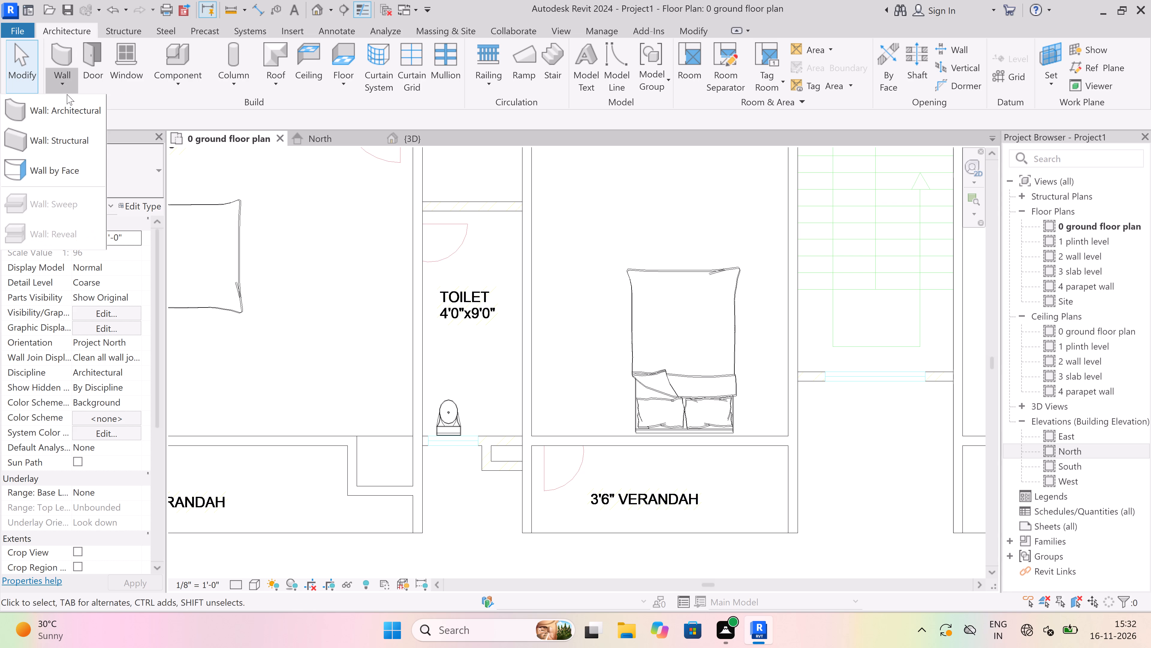
left_click(71, 106)
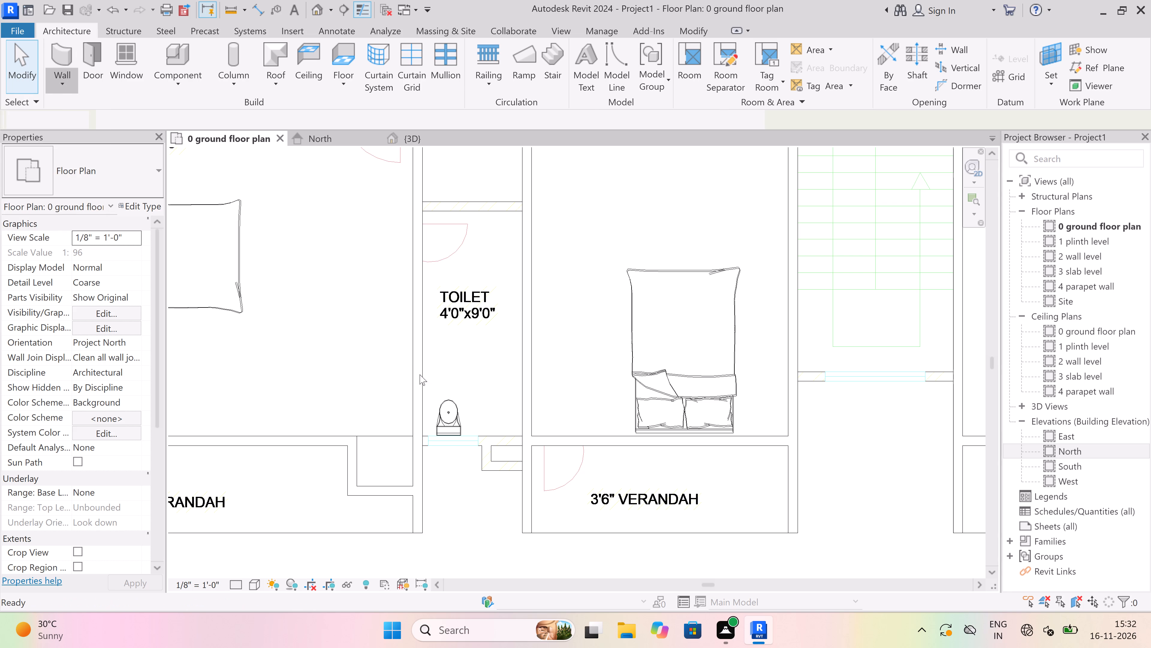
scroll(484, 472, "up", 3)
scroll(493, 448, "up", 6)
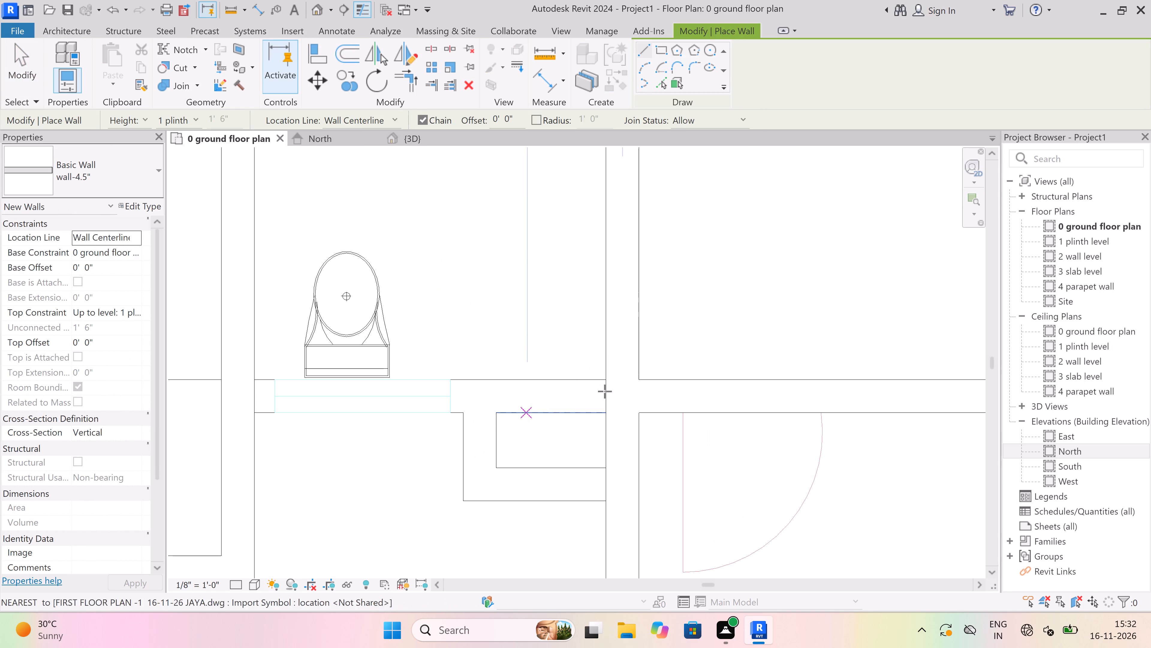
left_click(603, 397)
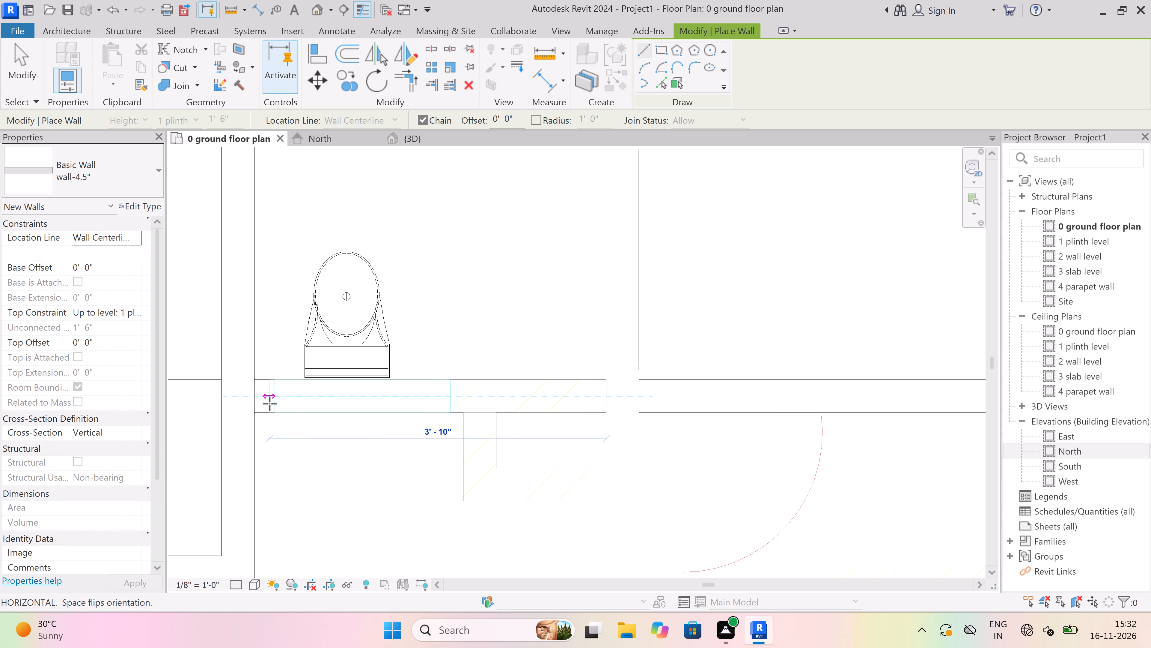
left_click(257, 402)
key("Escape")
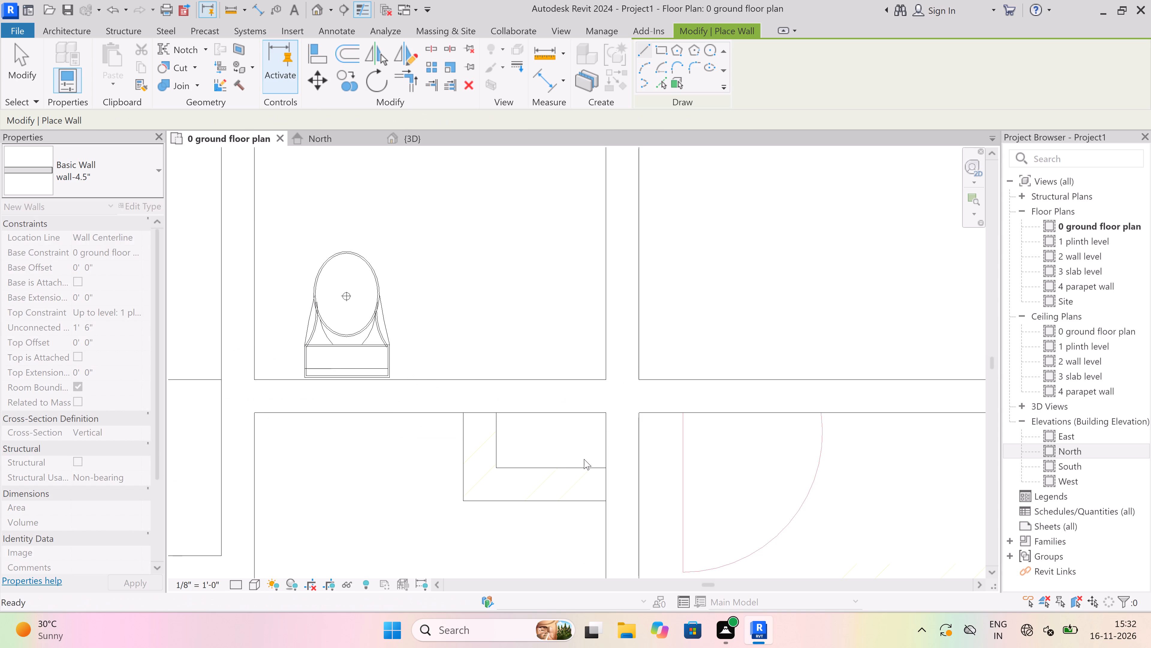
Enclose the small duct south of the southwest flat's toilet with wall-4.5" walls along its west and south sides, the south one 1'3" long.
left_click(480, 412)
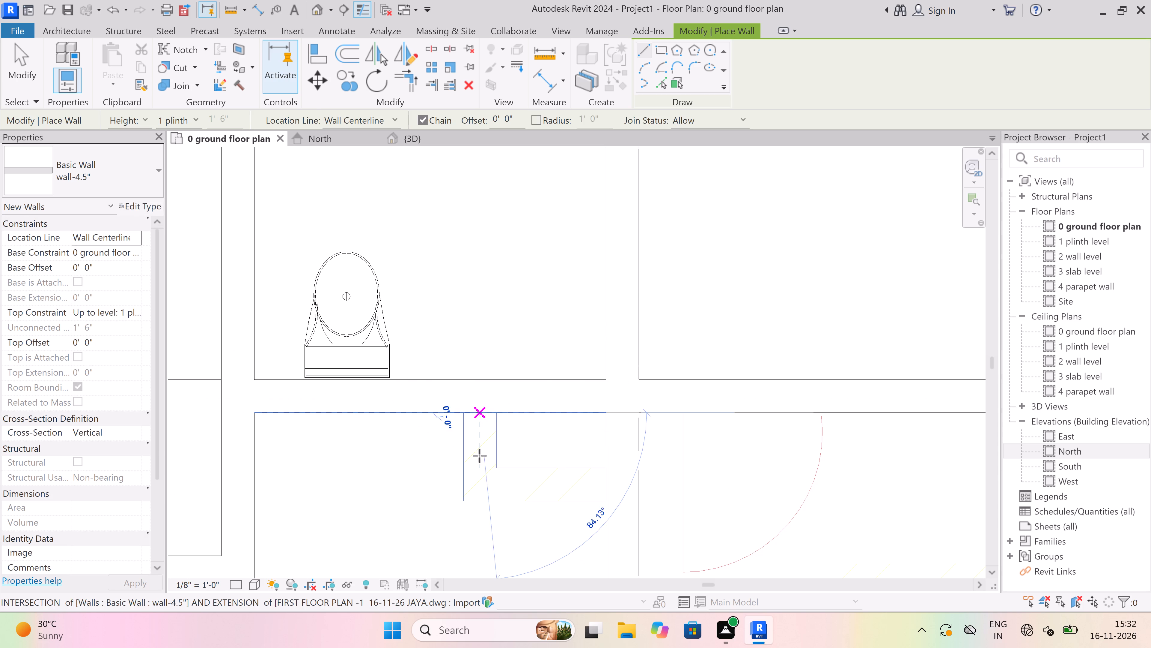
left_click(479, 506)
key("Escape")
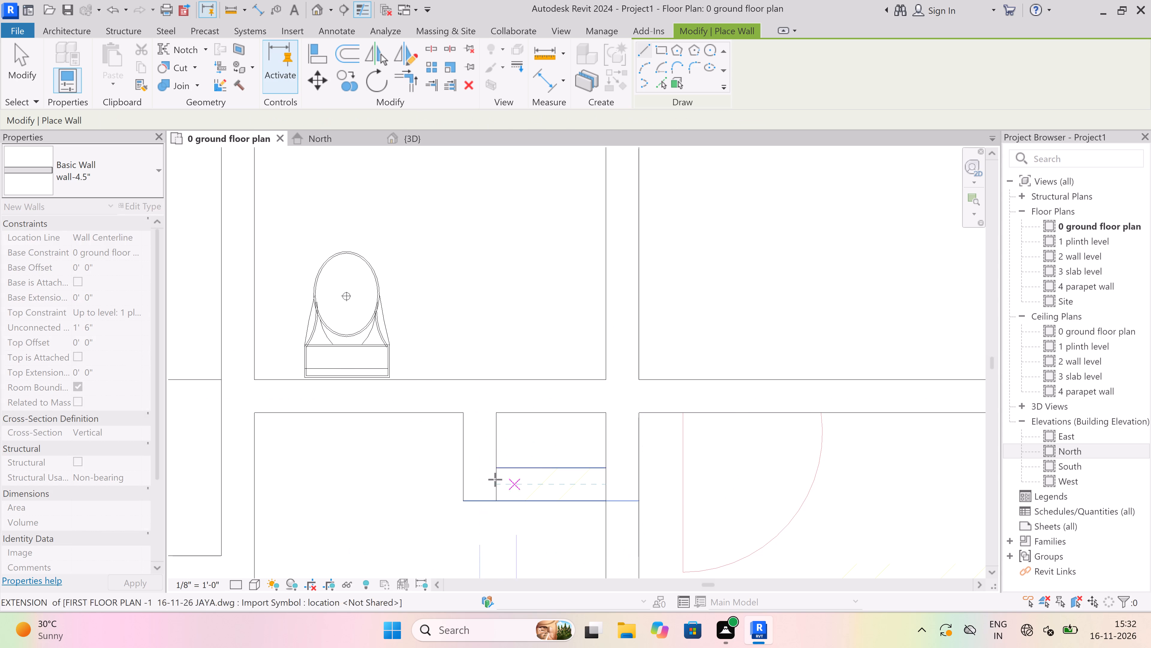
left_click_drag(492, 483, 498, 483)
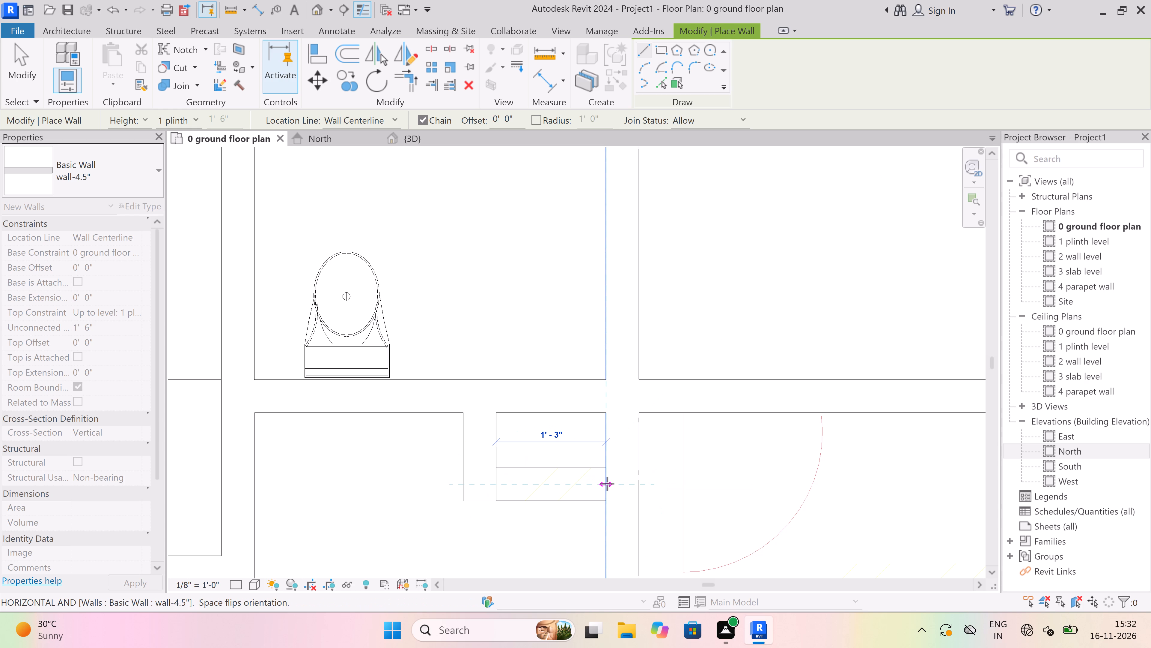
left_click(607, 484)
key("Escape")
scroll(507, 456, "down", 3)
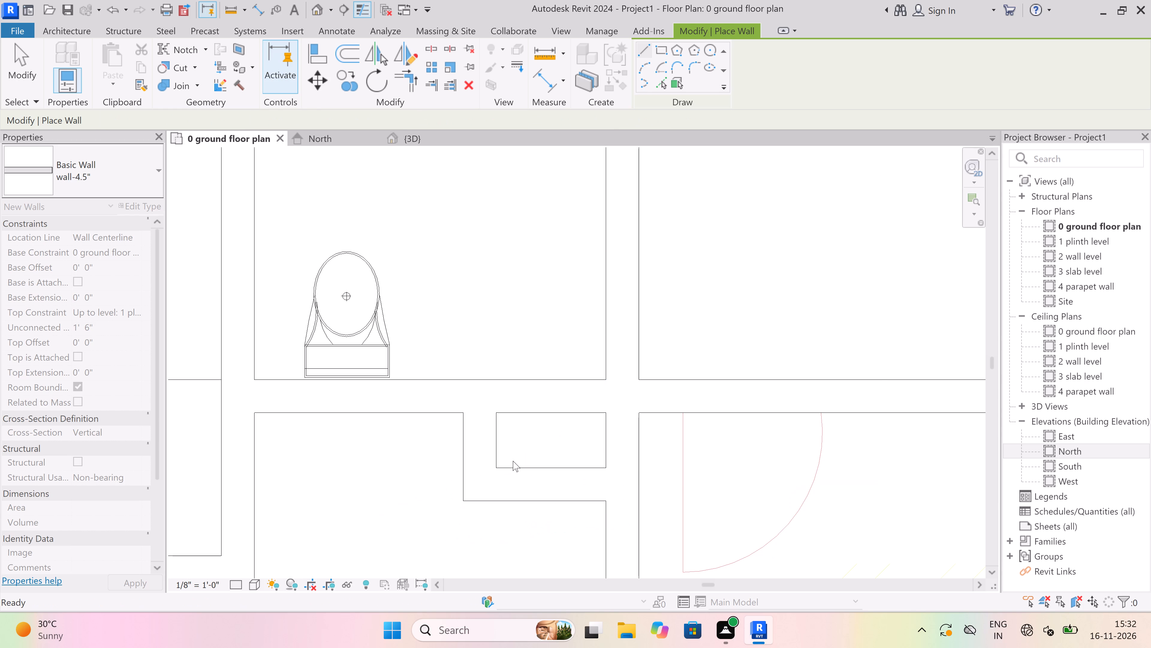
Draw a wall-4.5" wall about 4'0" long along the north side of the southwest flat's 4'0"x9'0" toilet, from its west wall to its east wall.
scroll(513, 463, "down", 13)
scroll(488, 370, "up", 6)
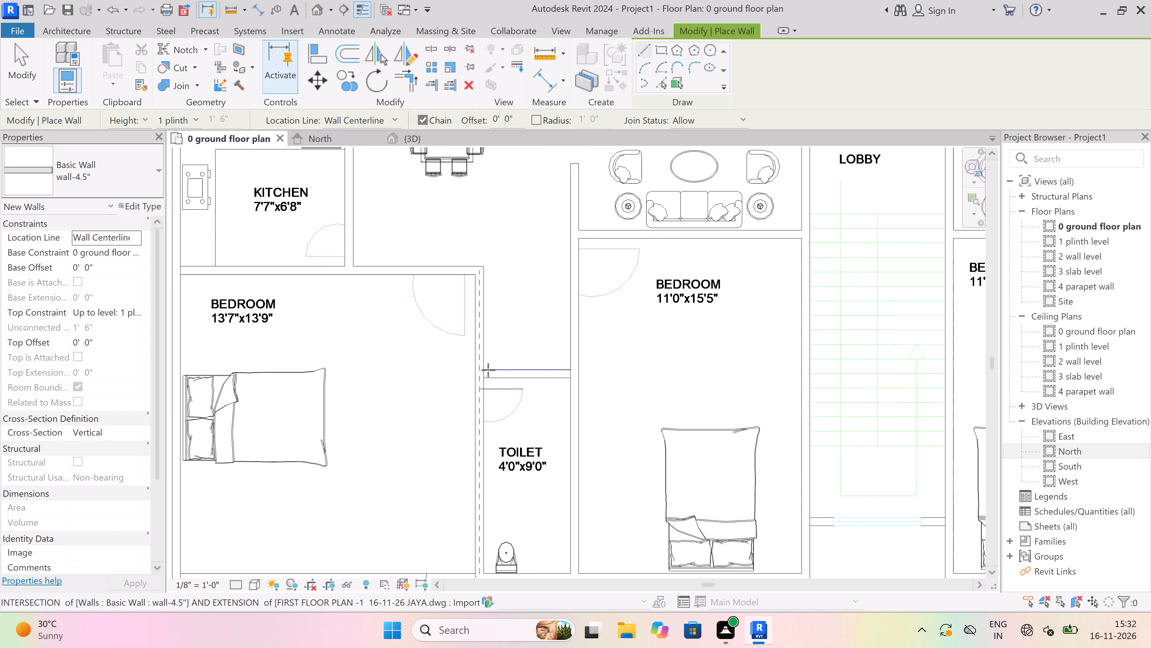
scroll(488, 370, "up", 10)
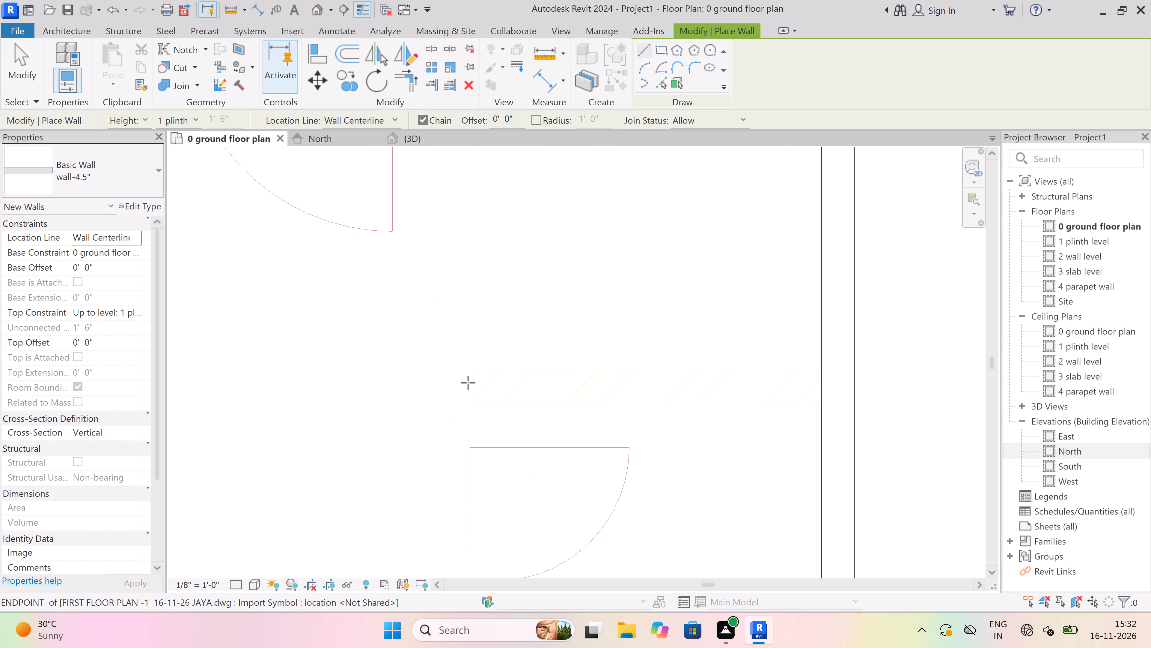
left_click_drag(466, 385, 490, 385)
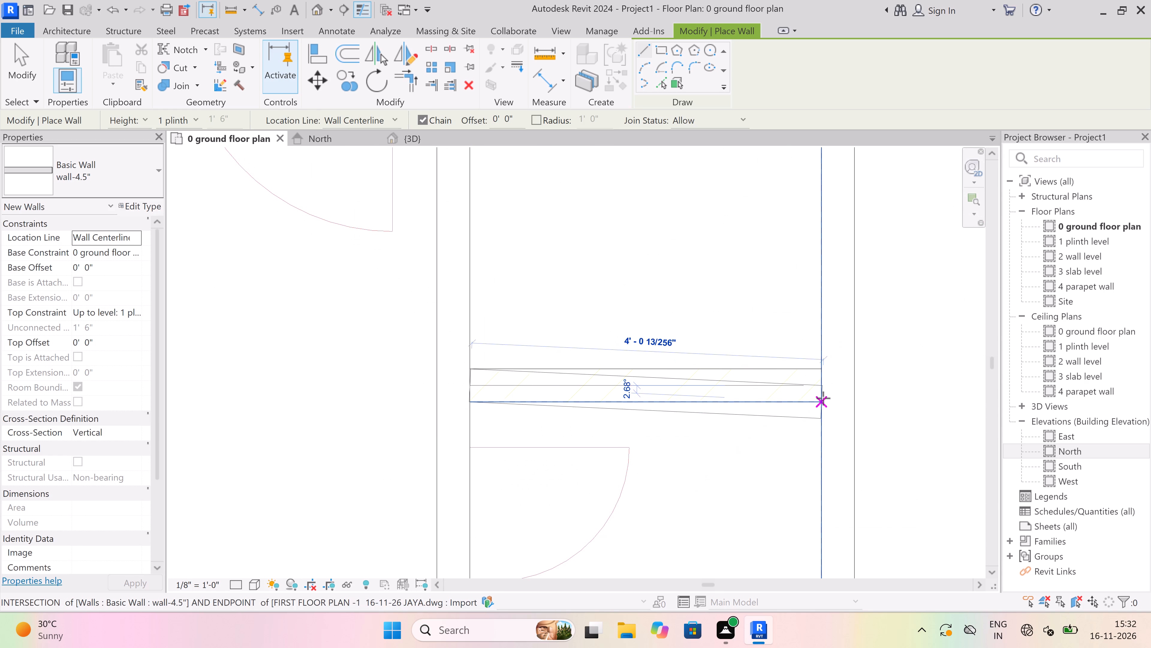
left_click(825, 387)
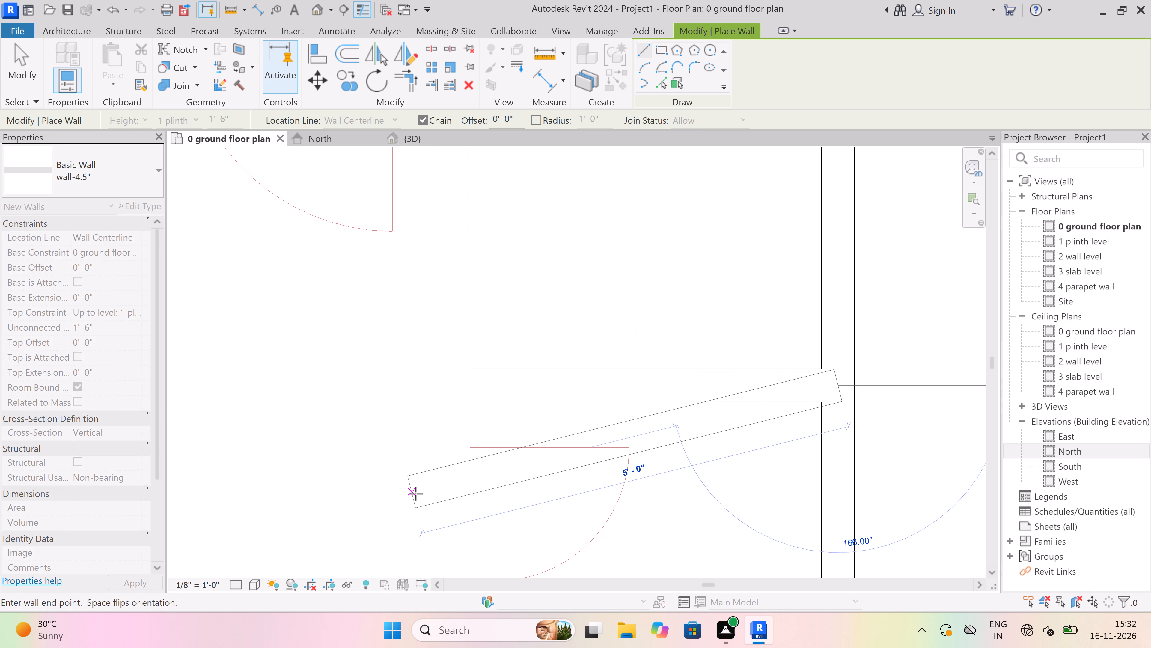
key("Escape")
Draw a wall-4.5" wall between the southwest flat's 7'7"x4'0" toilet and 7'7"x6'8" kitchen, from the west outer wall to the dining room wall.
scroll(481, 460, "down", 13)
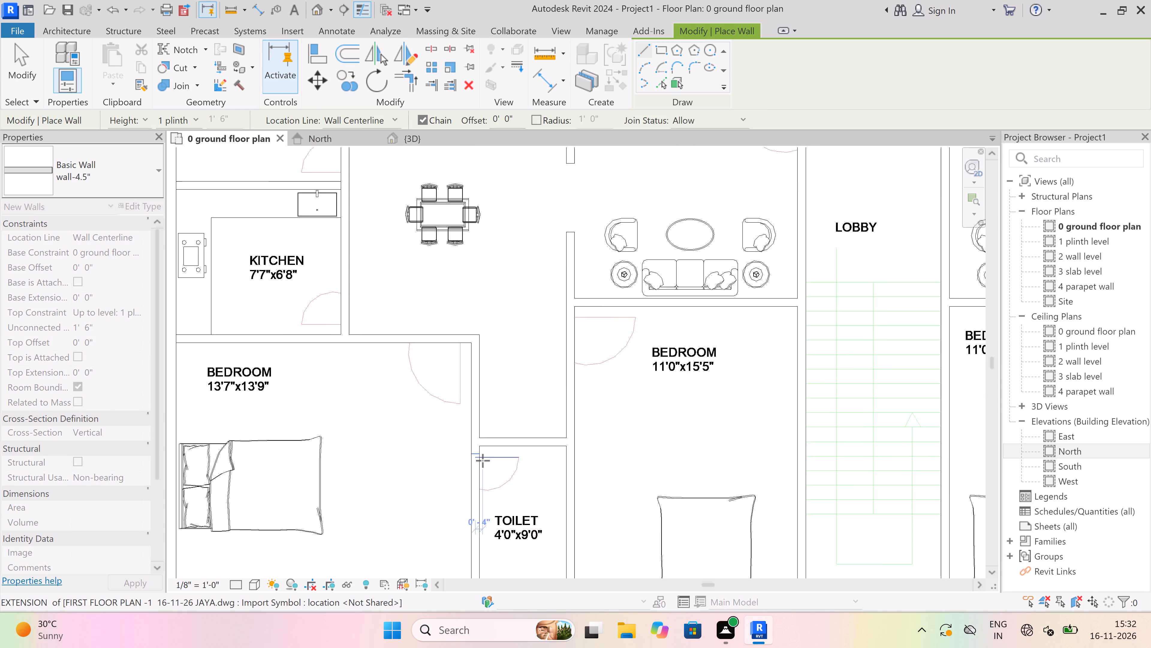
scroll(483, 460, "down", 5)
scroll(392, 355, "up", 8)
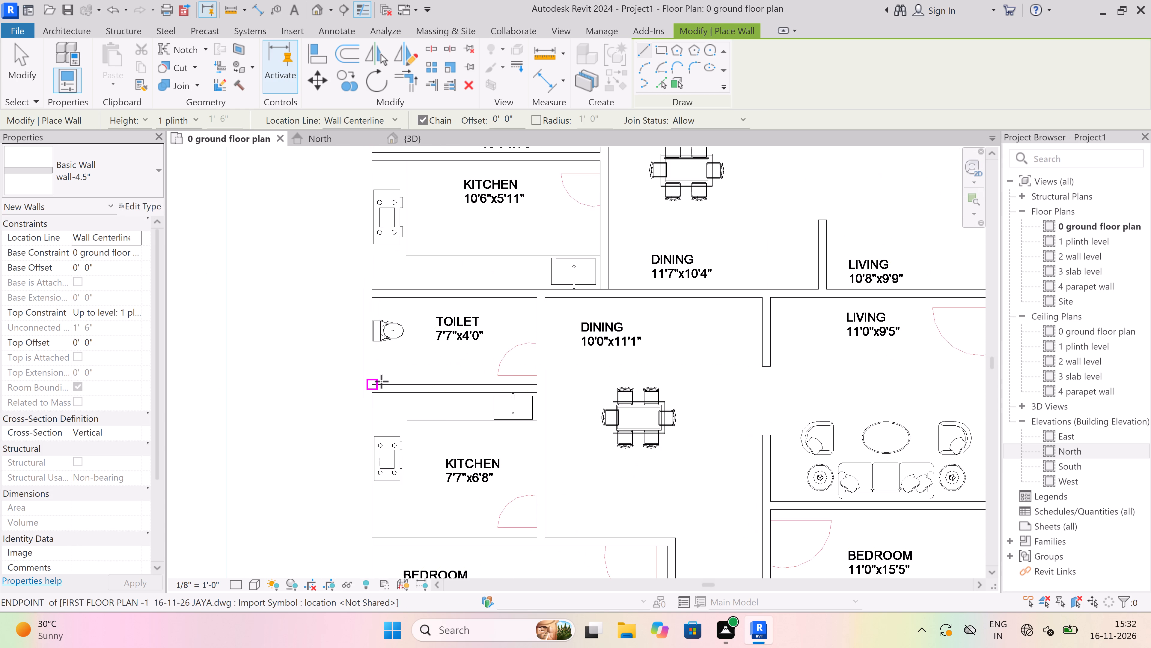
scroll(373, 384, "up", 4)
key("Escape")
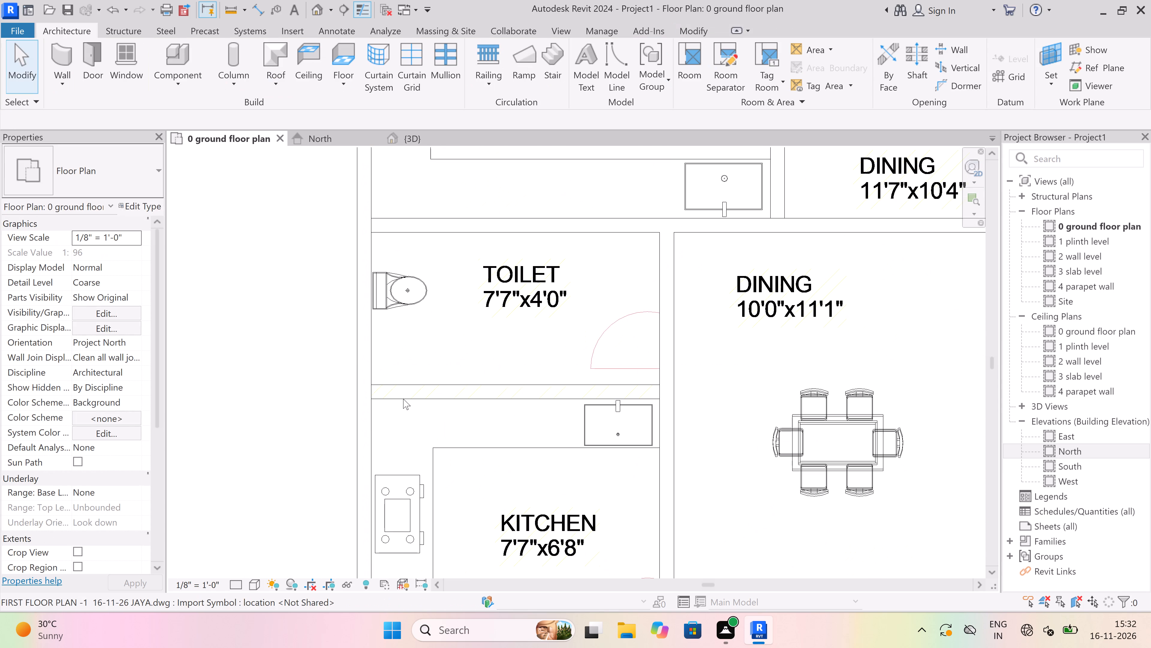
scroll(390, 382, "up", 4)
scroll(389, 381, "down", 10)
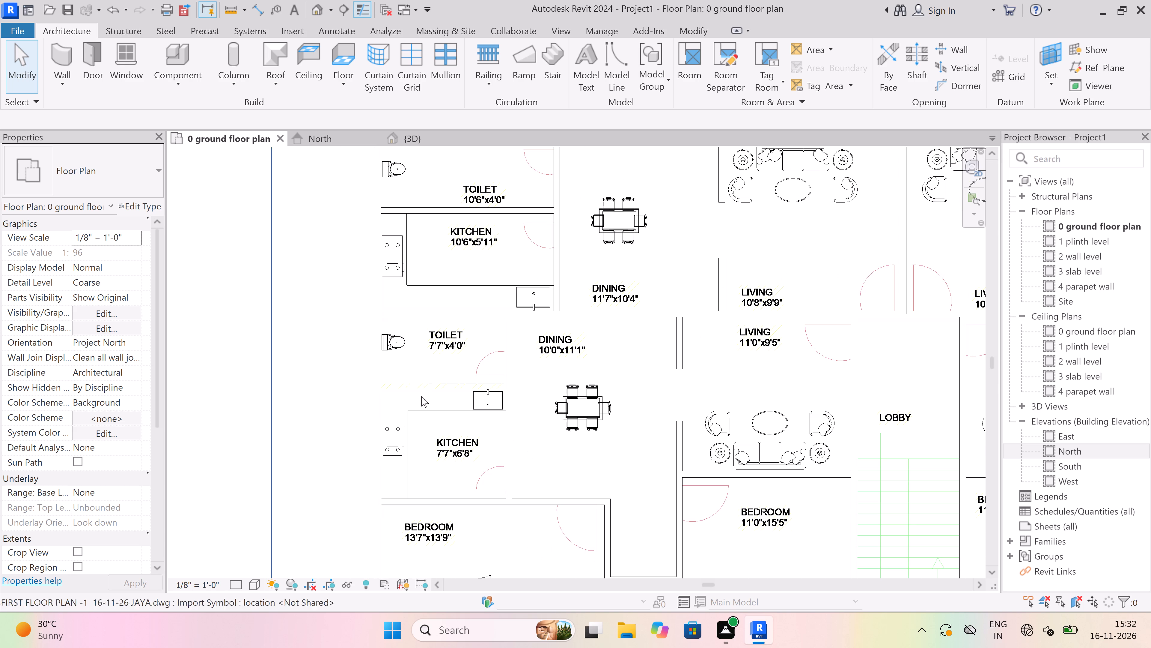
scroll(392, 383, "up", 4)
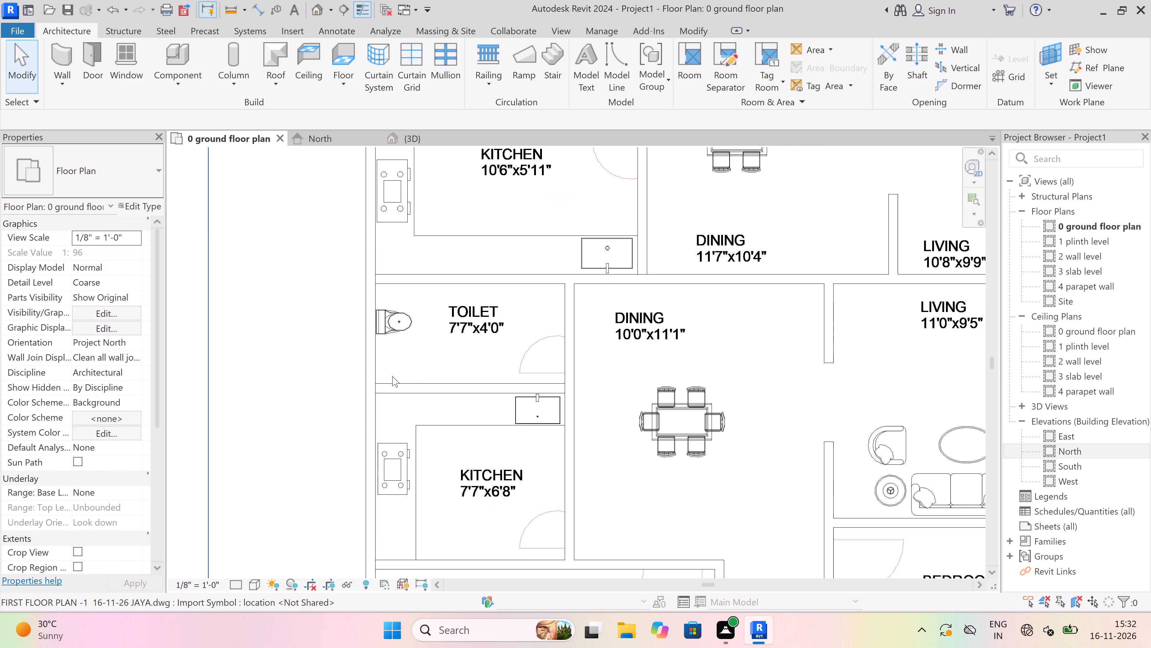
scroll(392, 376, "up", 5)
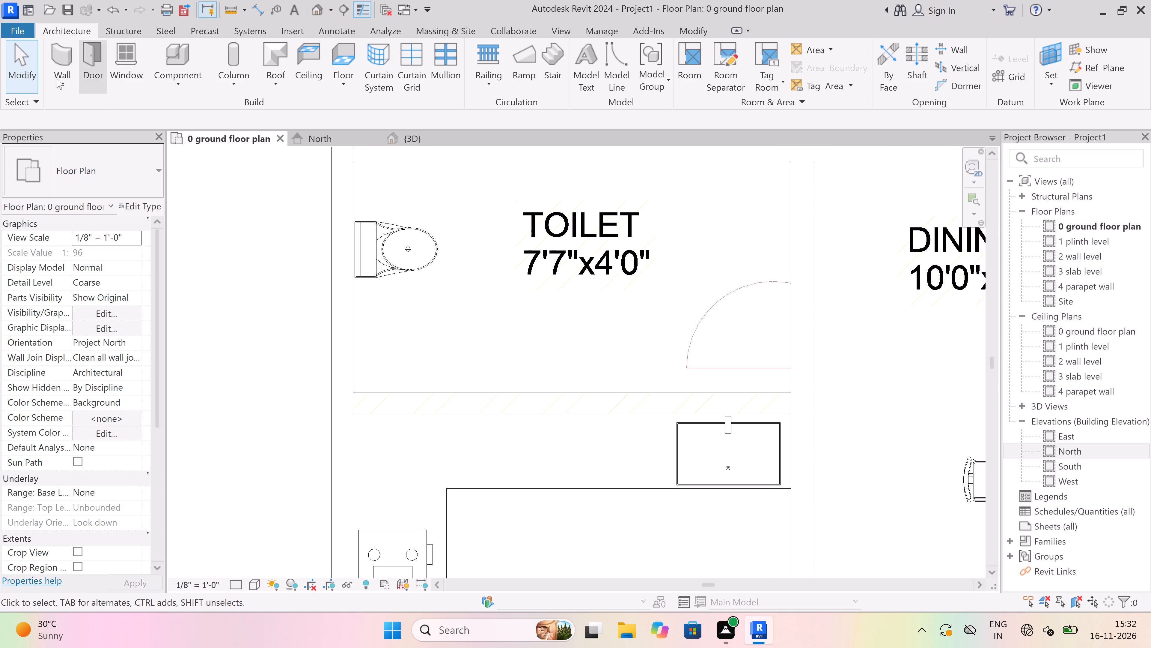
scroll(625, 380, "down", 9)
scroll(510, 307, "up", 4)
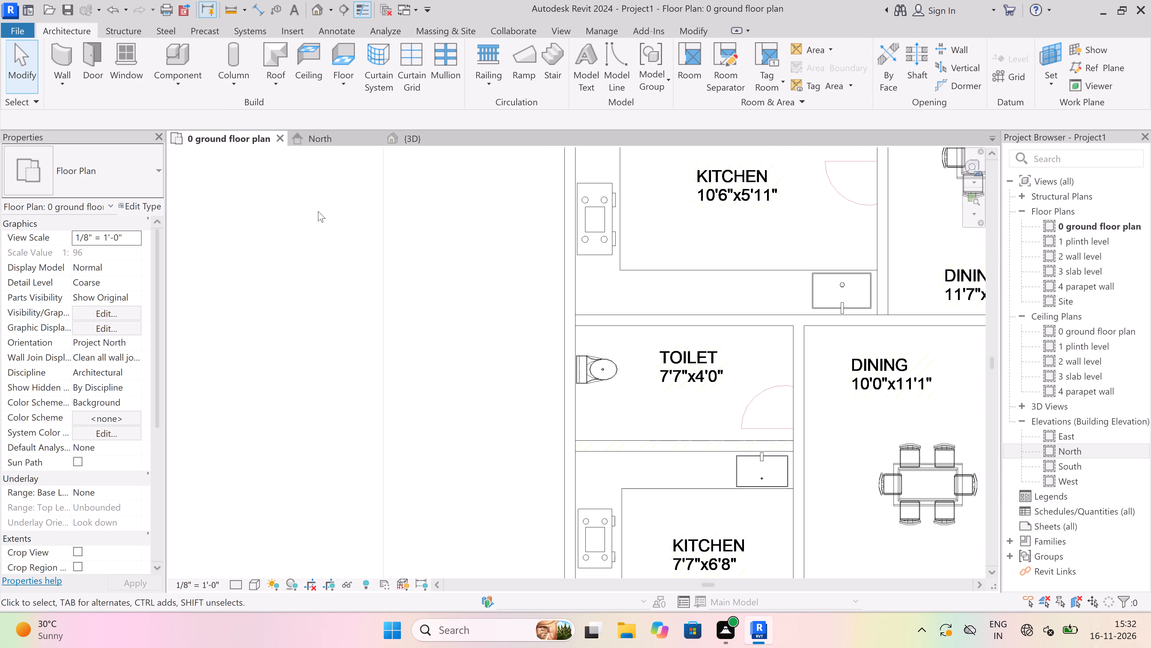
left_click(66, 85)
left_click(76, 111)
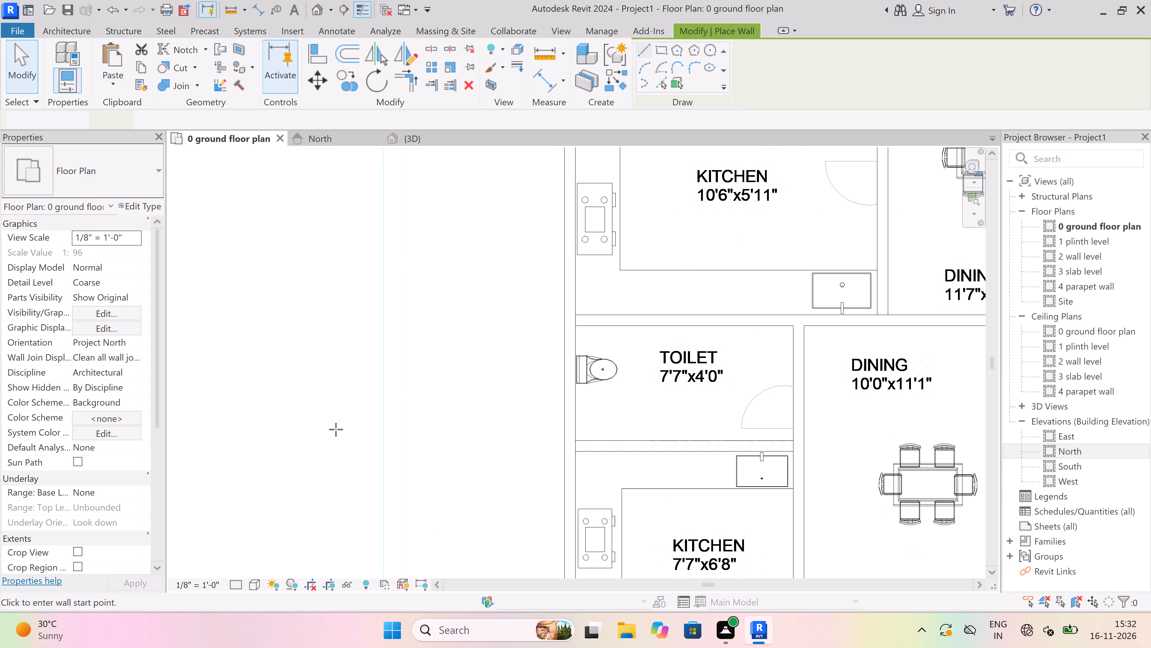
scroll(336, 429, "down", 4)
scroll(732, 466, "up", 2)
scroll(427, 440, "up", 3)
scroll(416, 407, "up", 3)
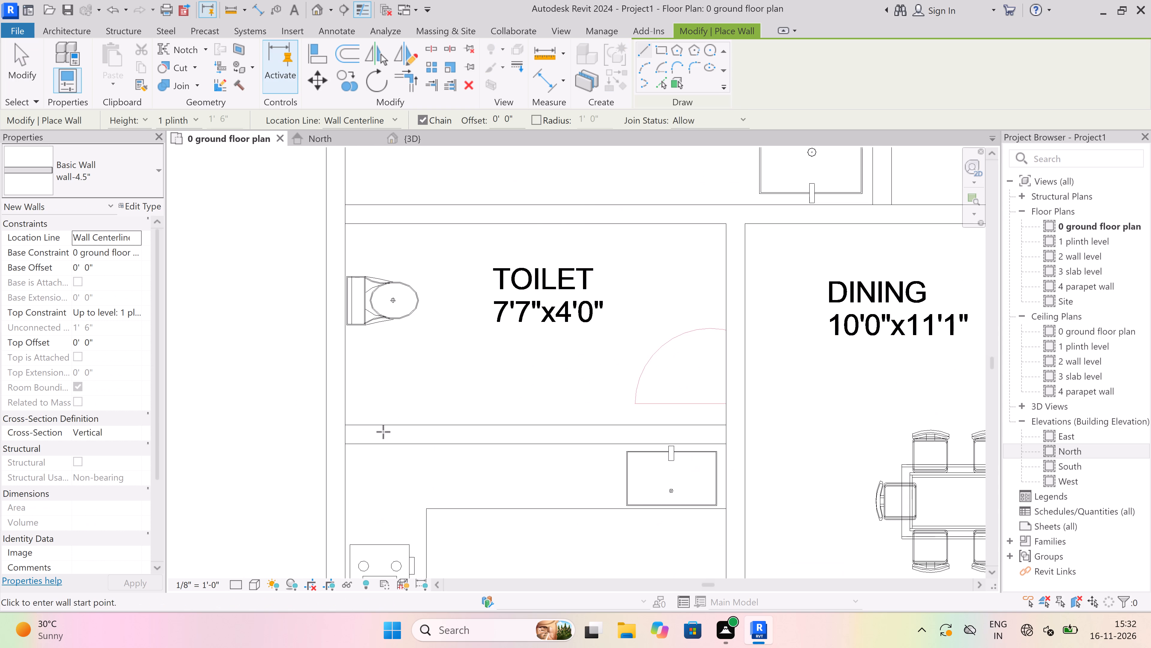
scroll(354, 439, "up", 3)
left_click(341, 432)
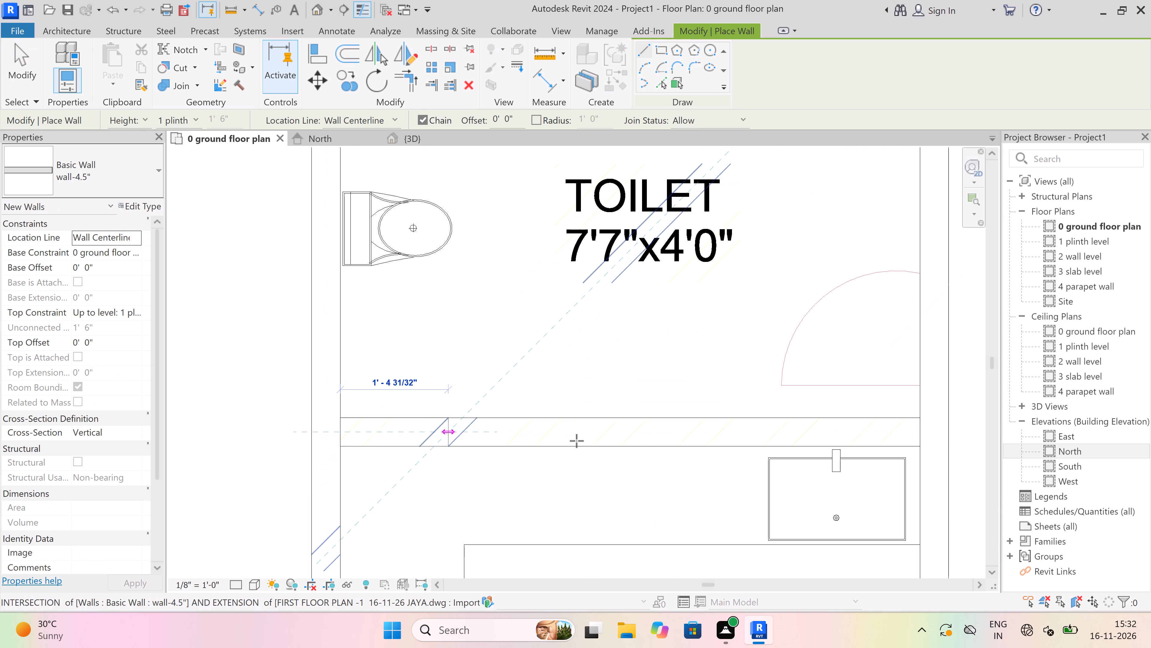
left_click(920, 432)
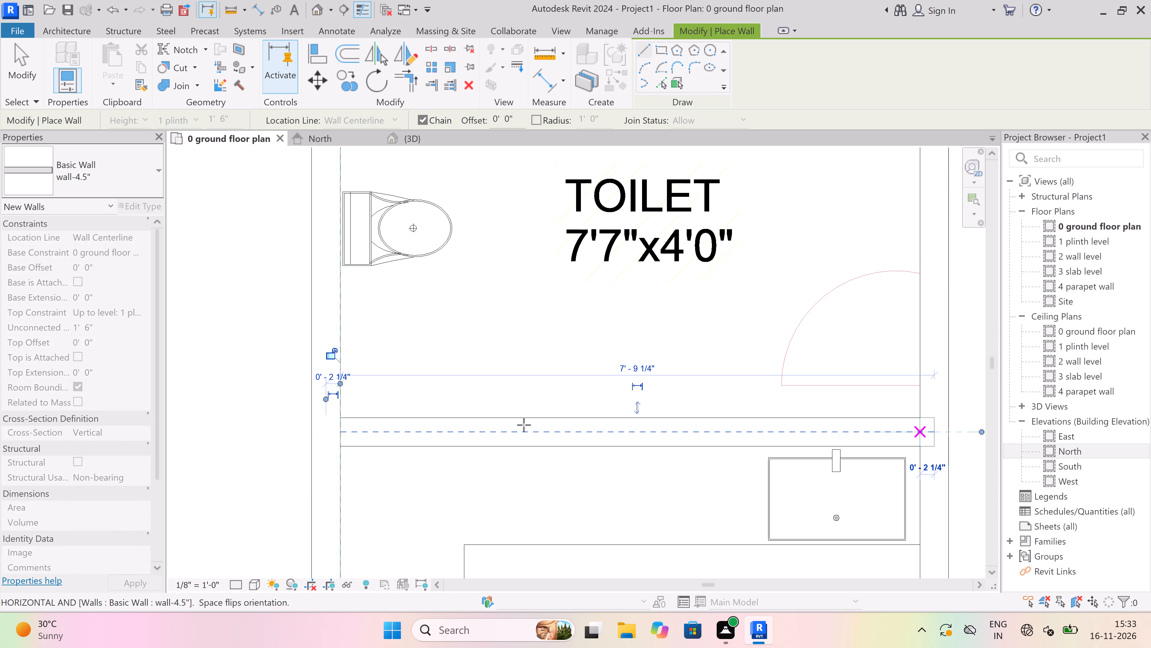
key("Escape")
Look over the whole first floor plan for partition lines without a wall, including the short wall pieces south of the lobby staircase.
scroll(339, 369, "down", 11)
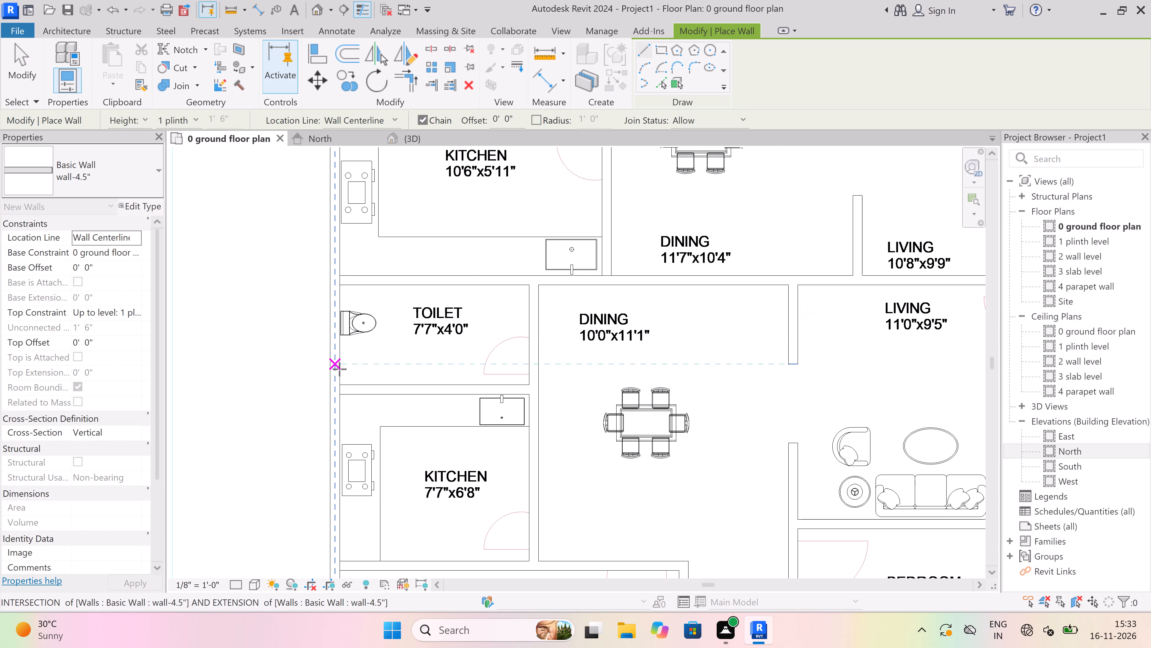
scroll(339, 369, "down", 5)
scroll(520, 379, "down", 4)
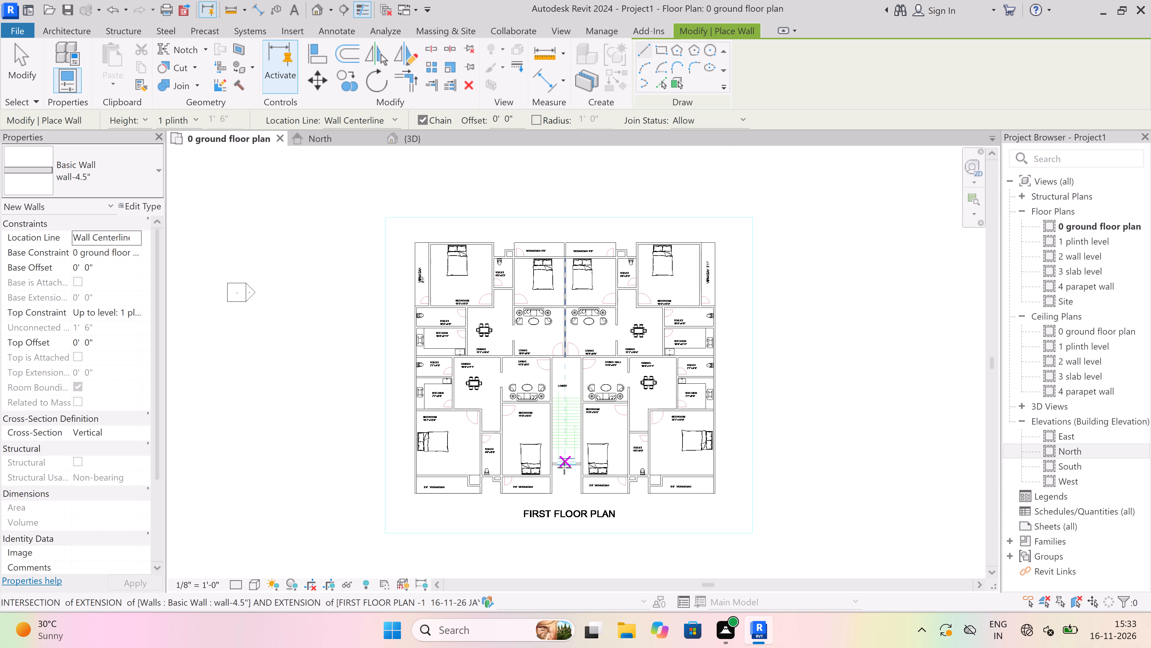
scroll(564, 467, "up", 18)
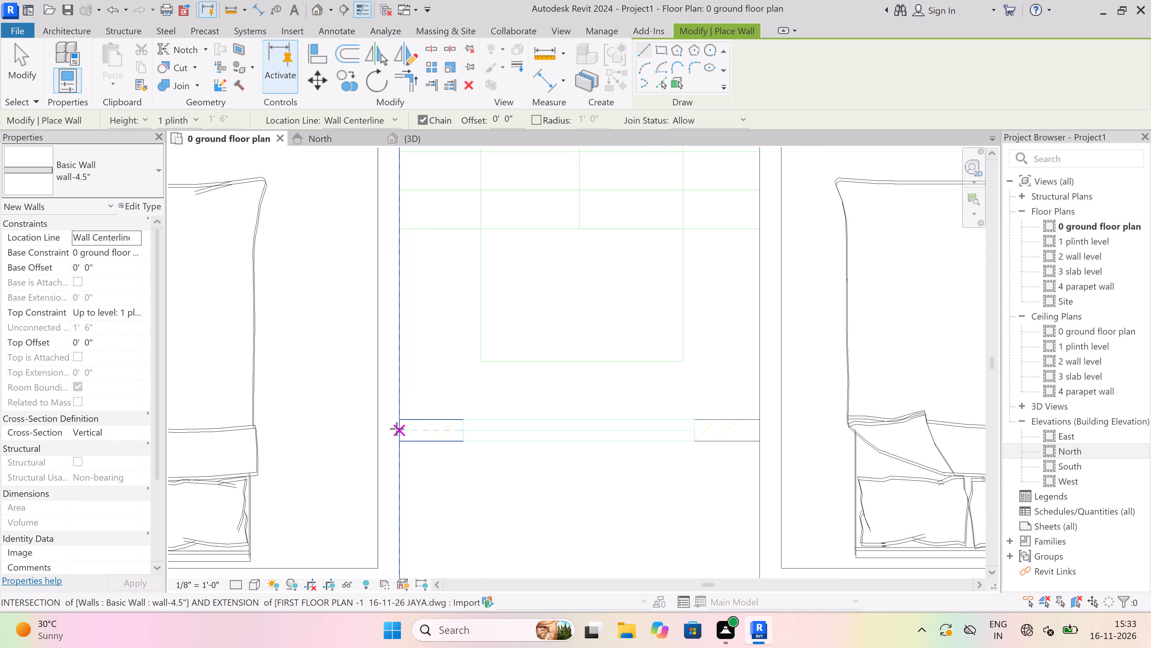
scroll(552, 429, "down", 19)
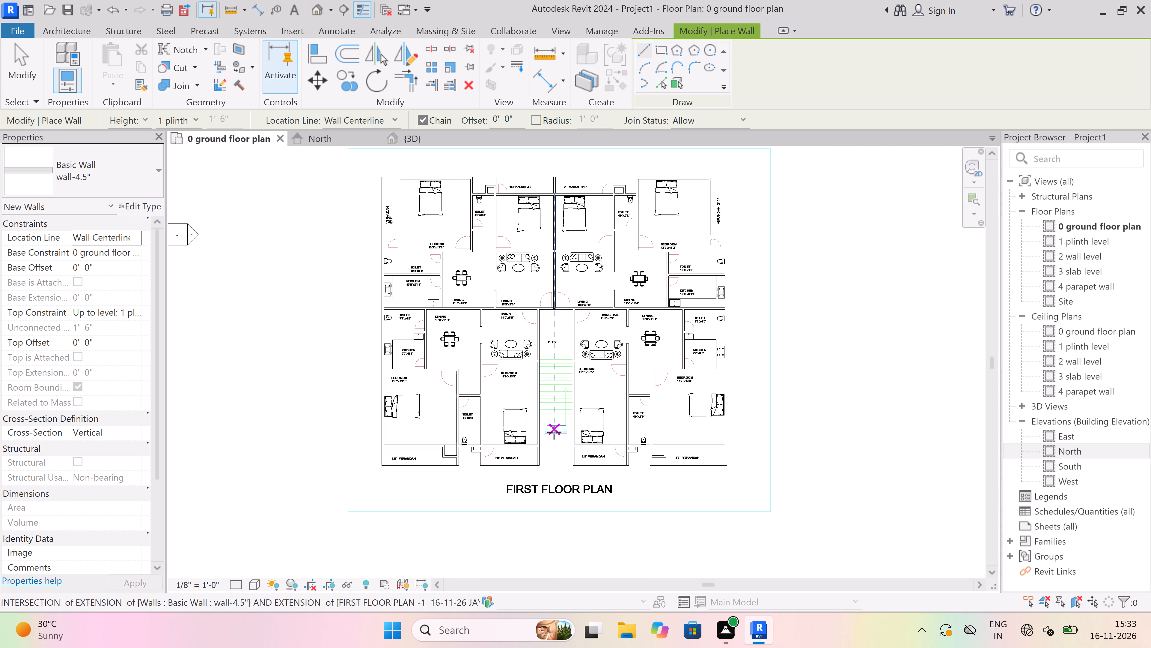
scroll(554, 432, "down", 2)
scroll(513, 336, "up", 3)
key("Escape")
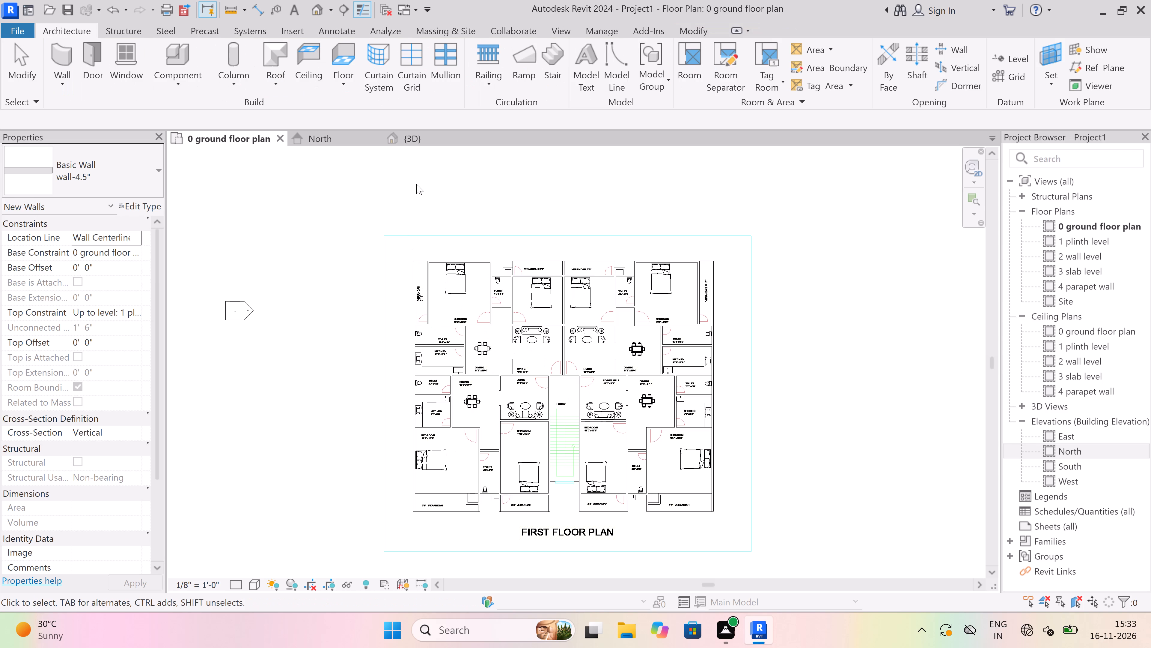
Examine the modelled walls of all the flats in the 3D view from above and from the south side, comparing their heights.
left_click(445, 145)
scroll(543, 318, "down", 7)
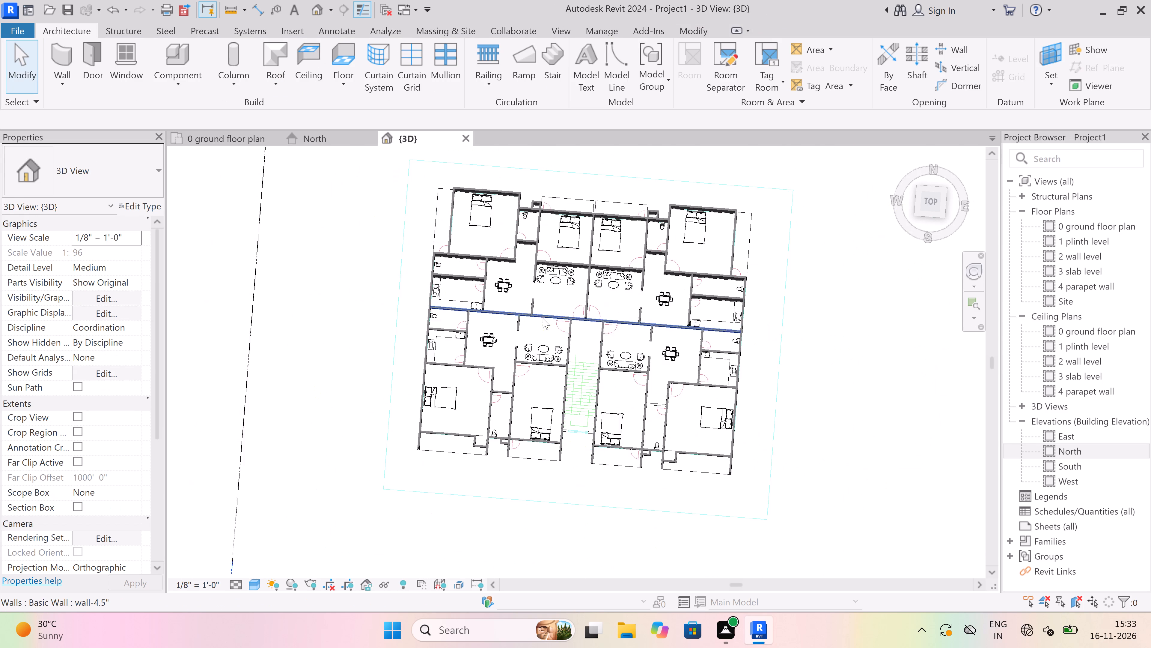
scroll(558, 347, "up", 3)
scroll(459, 346, "up", 1)
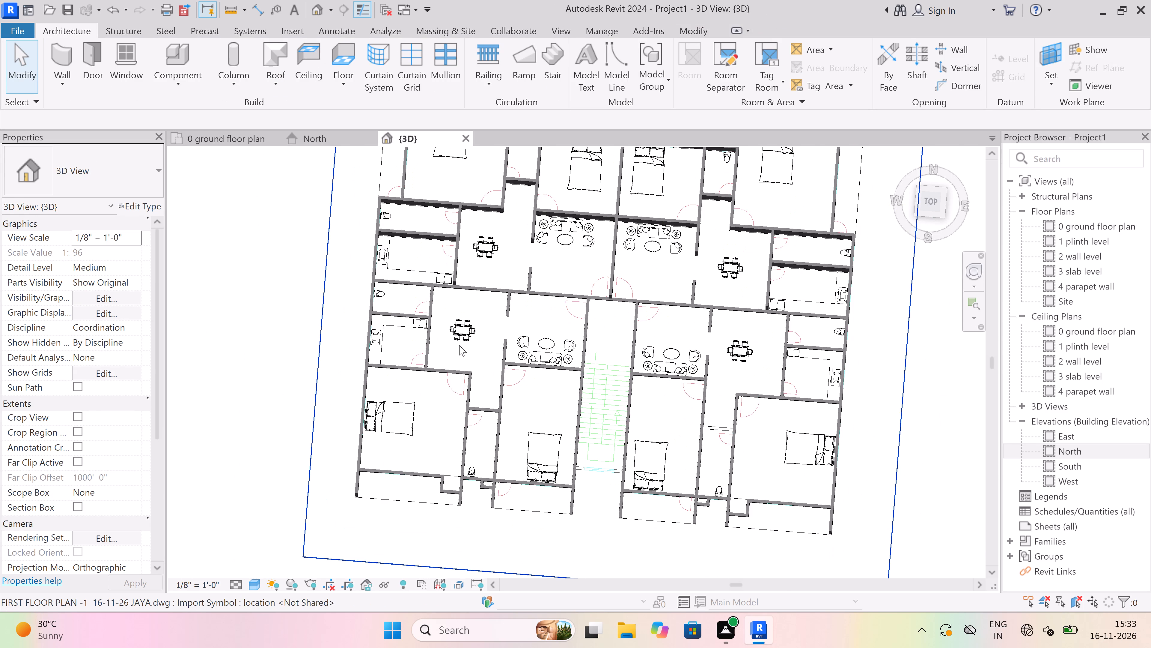
scroll(461, 328, "up", 1)
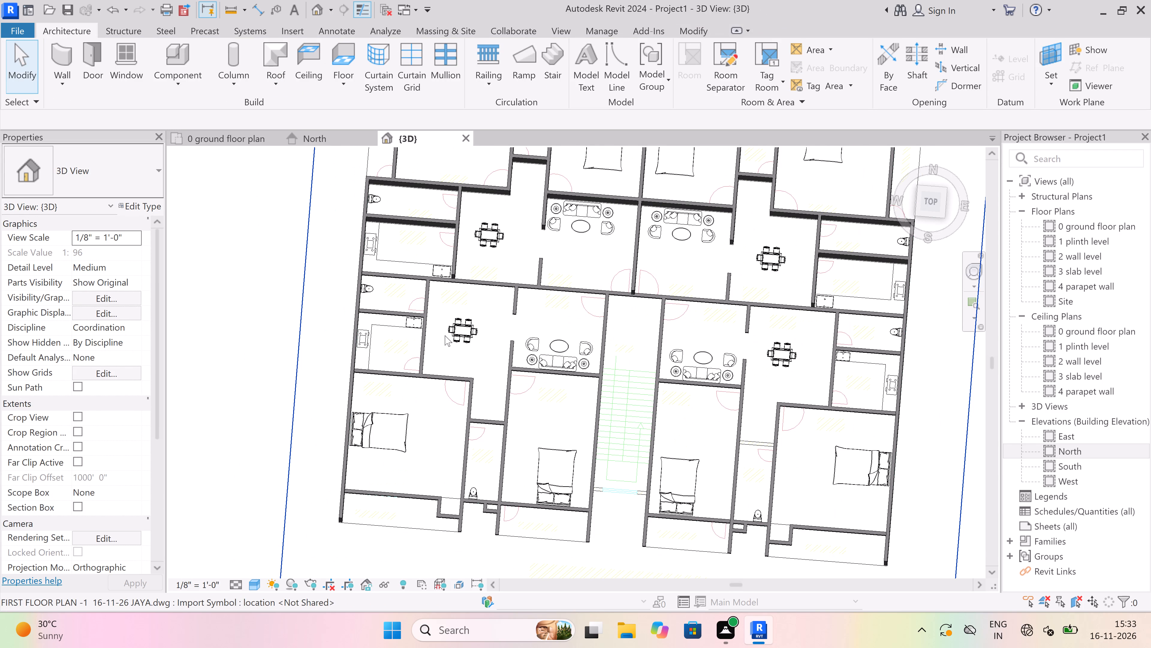
scroll(445, 335, "down", 2)
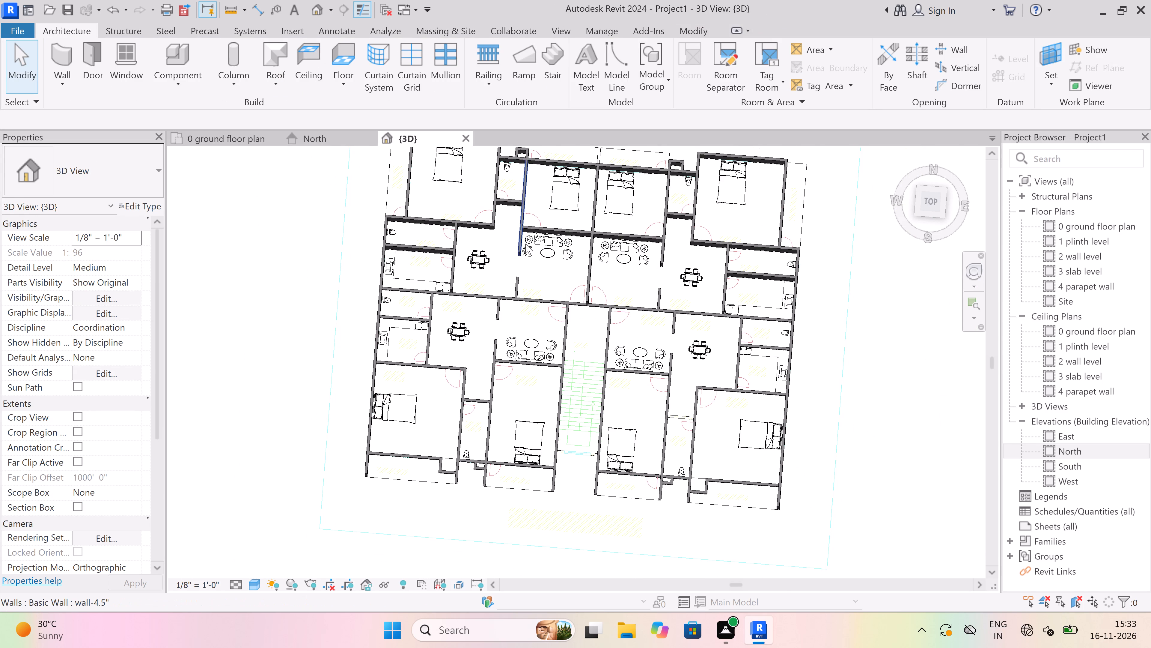
scroll(525, 244, "down", 3)
scroll(481, 280, "up", 4)
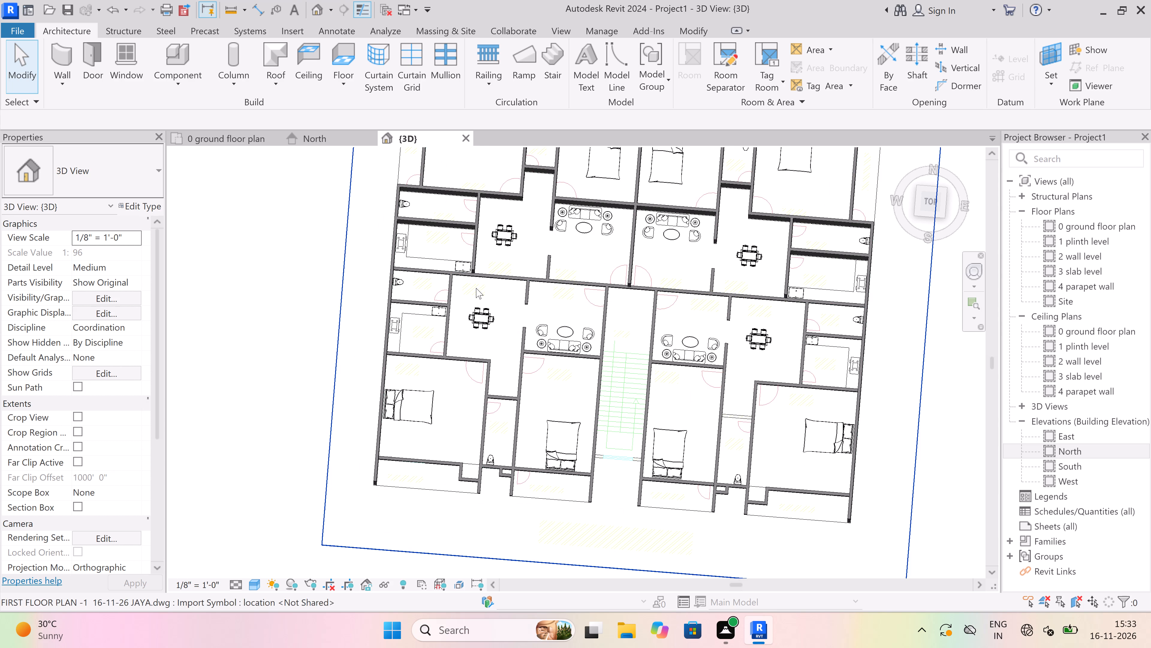
middle_click_drag(476, 288, 569, 269, "shift")
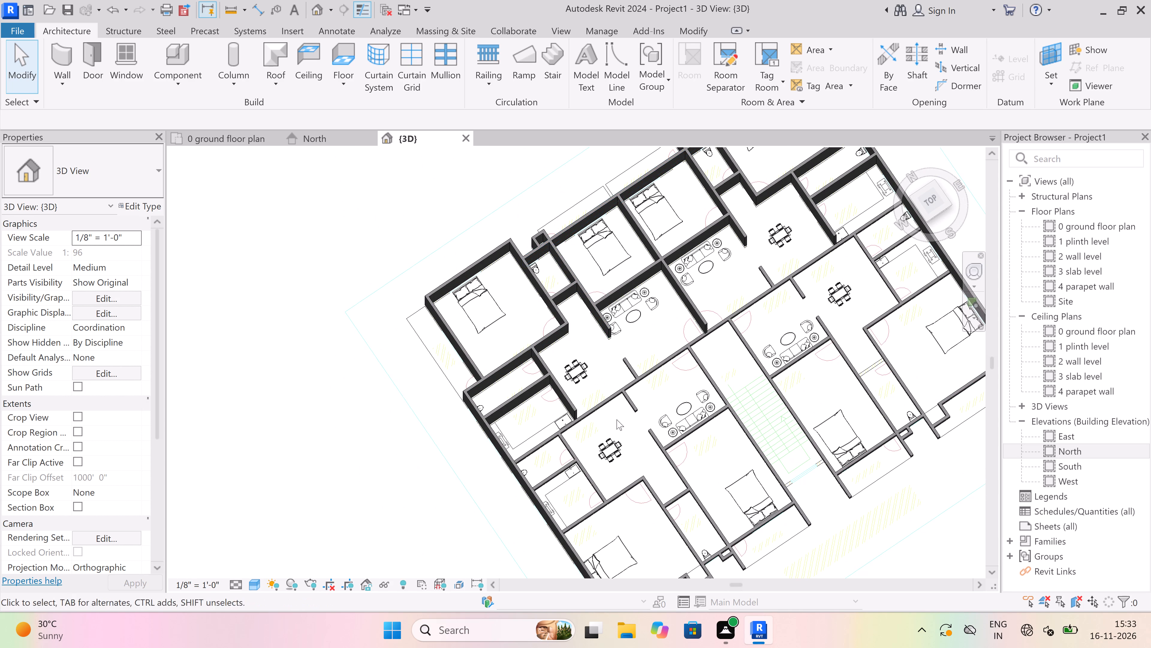
middle_click_drag(618, 422, 573, 238, "shift")
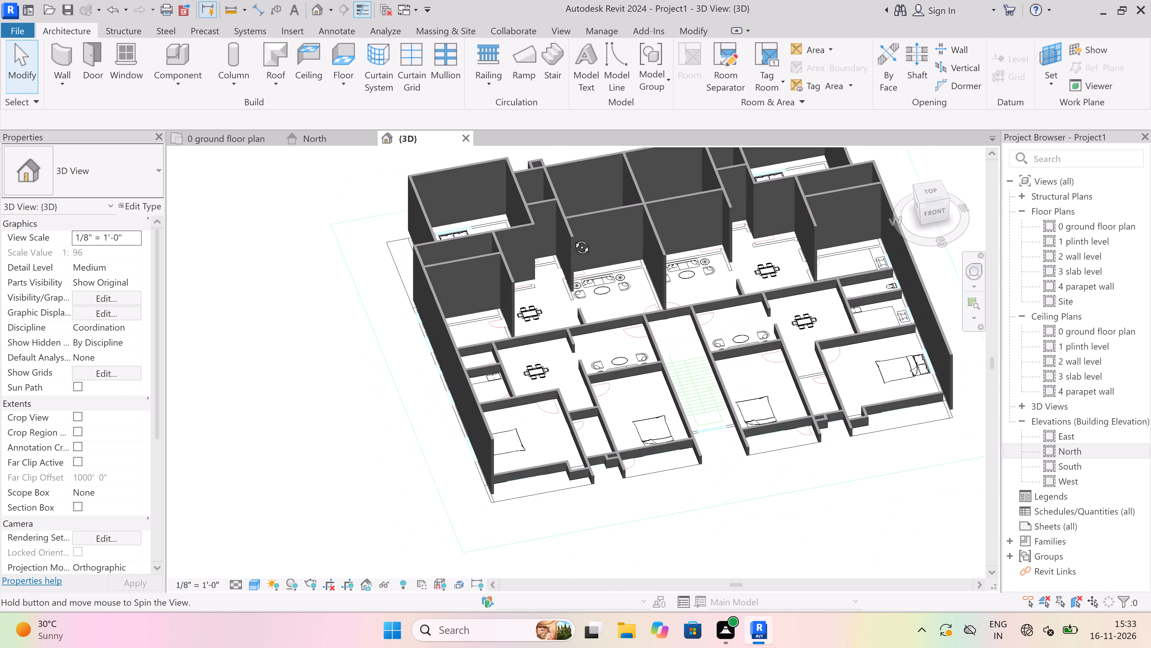
middle_click_drag(573, 238, 496, 241, "shift")
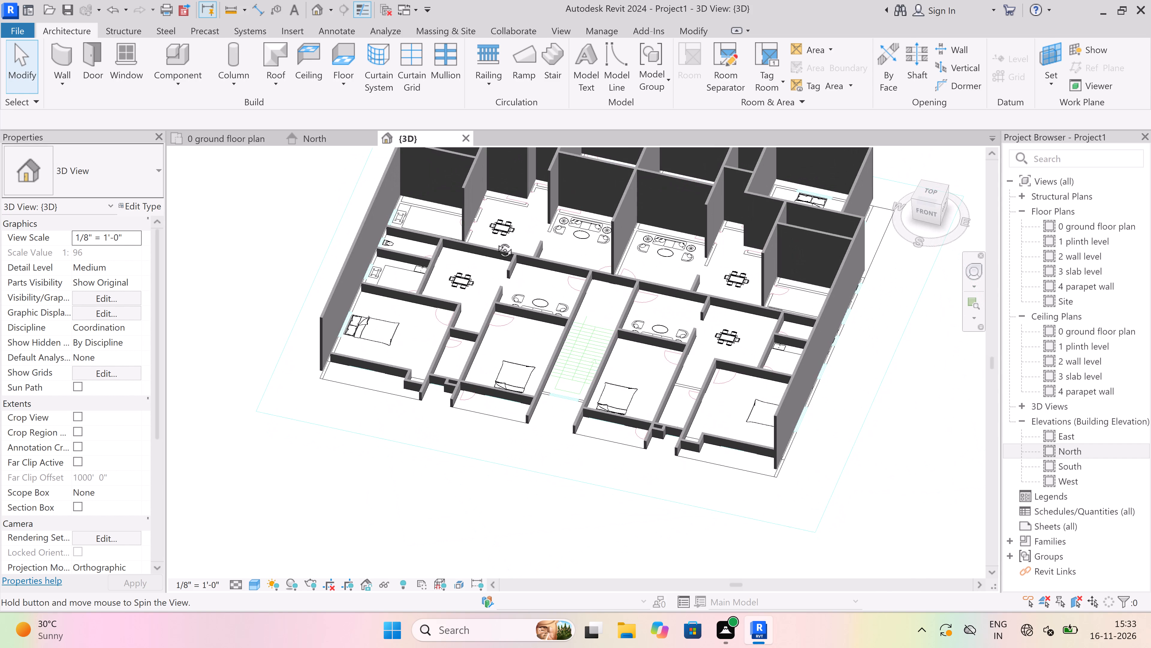
middle_click_drag(496, 241, 538, 222, "shift")
scroll(550, 249, "up", 3)
scroll(561, 305, "up", 3)
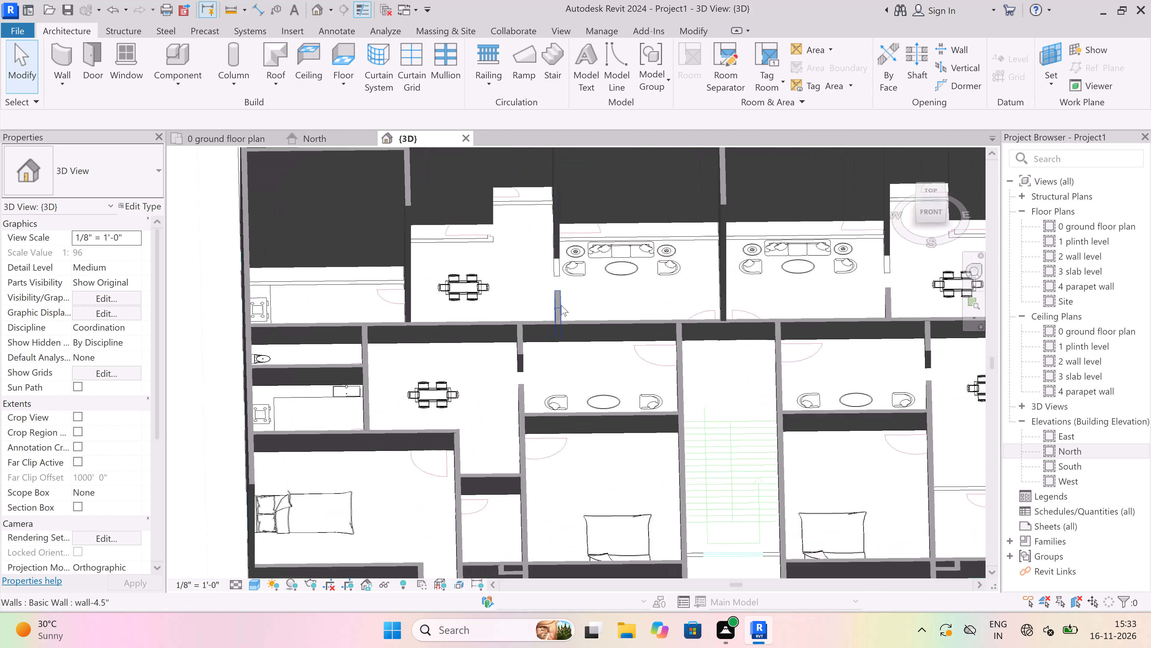
scroll(556, 303, "down", 3)
Set the short wall between the northwest flat's dining and living areas to base constraint 1 plinth level and top constraint 2 wall level.
left_click(555, 302)
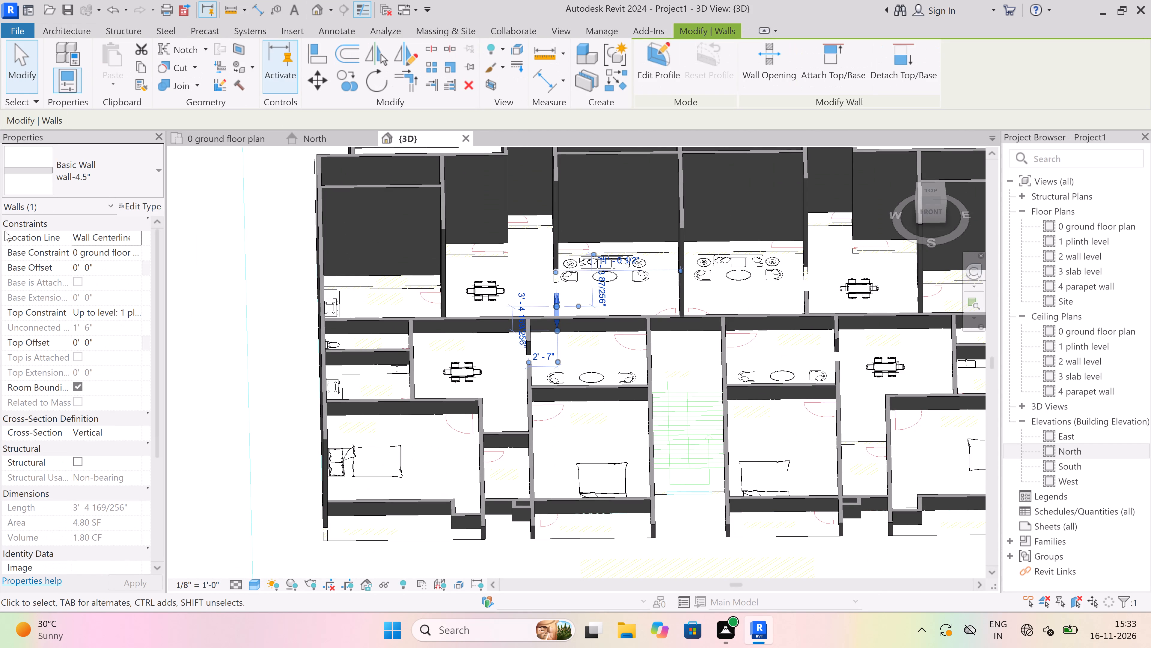
left_click(136, 251)
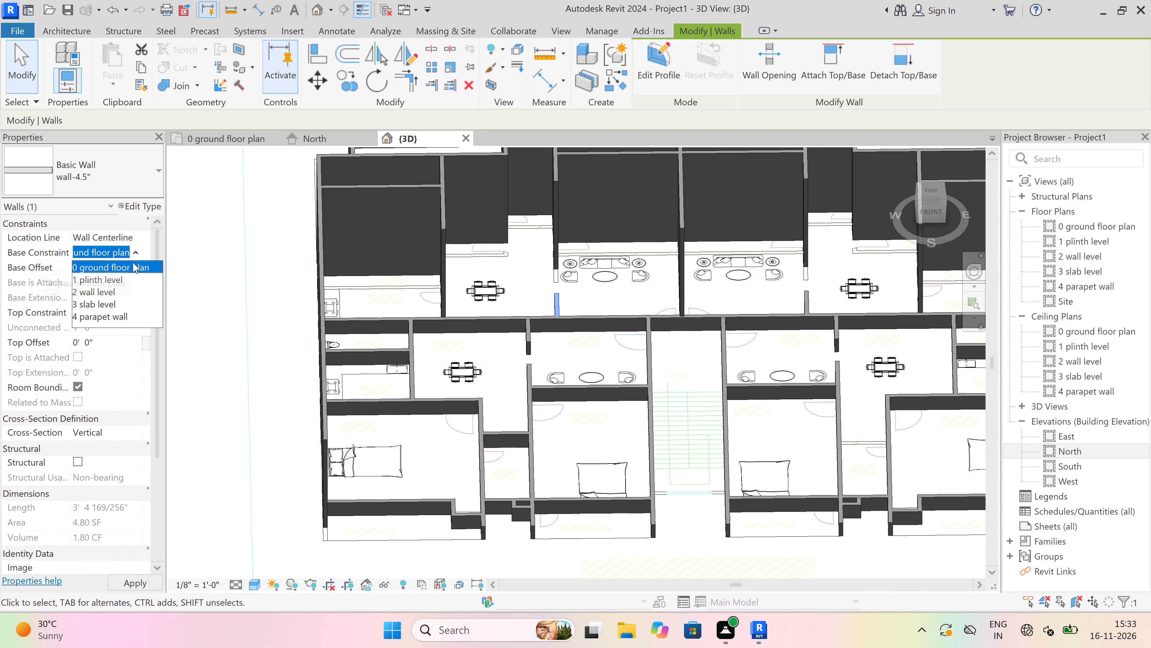
left_click(117, 278)
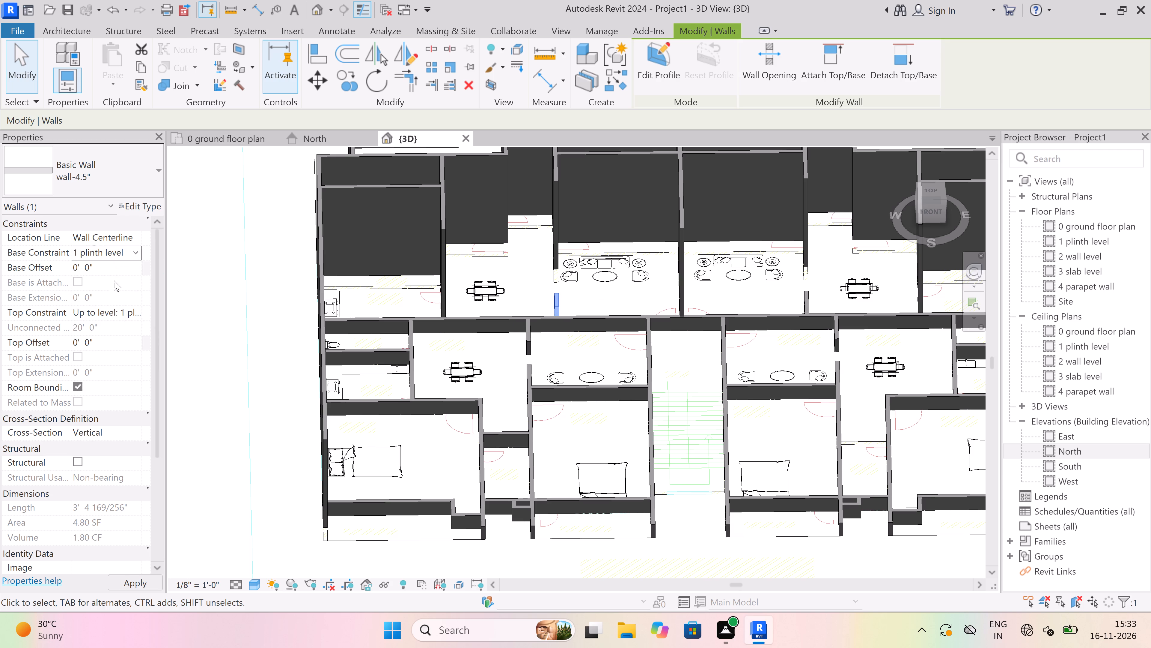
left_click(139, 312)
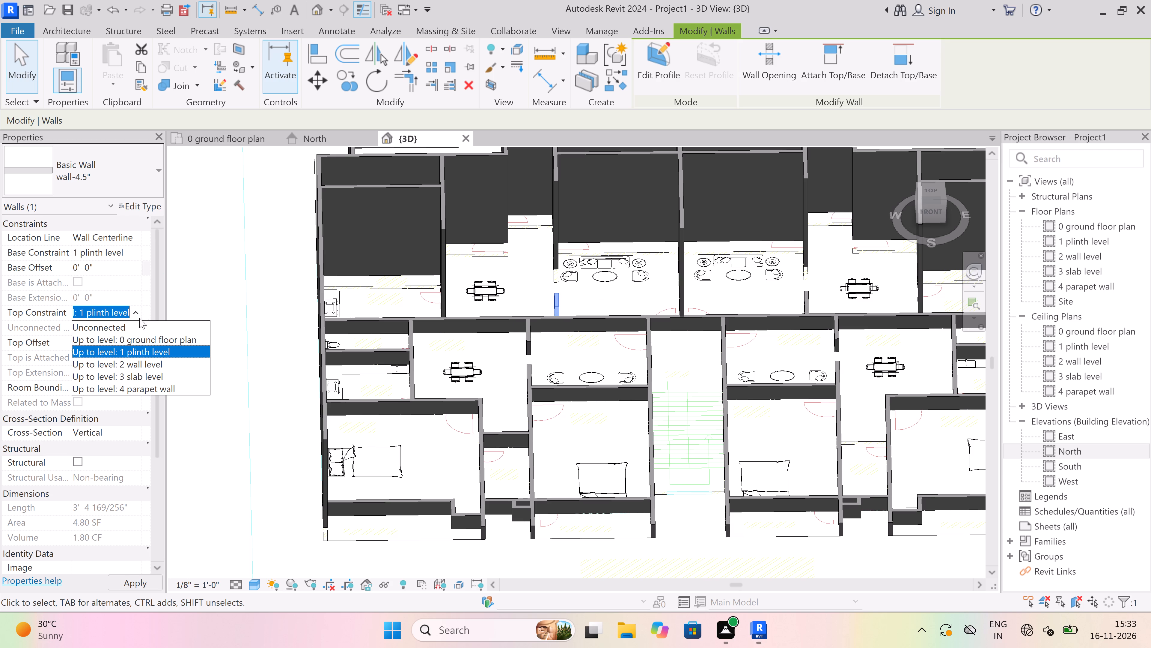
left_click(140, 365)
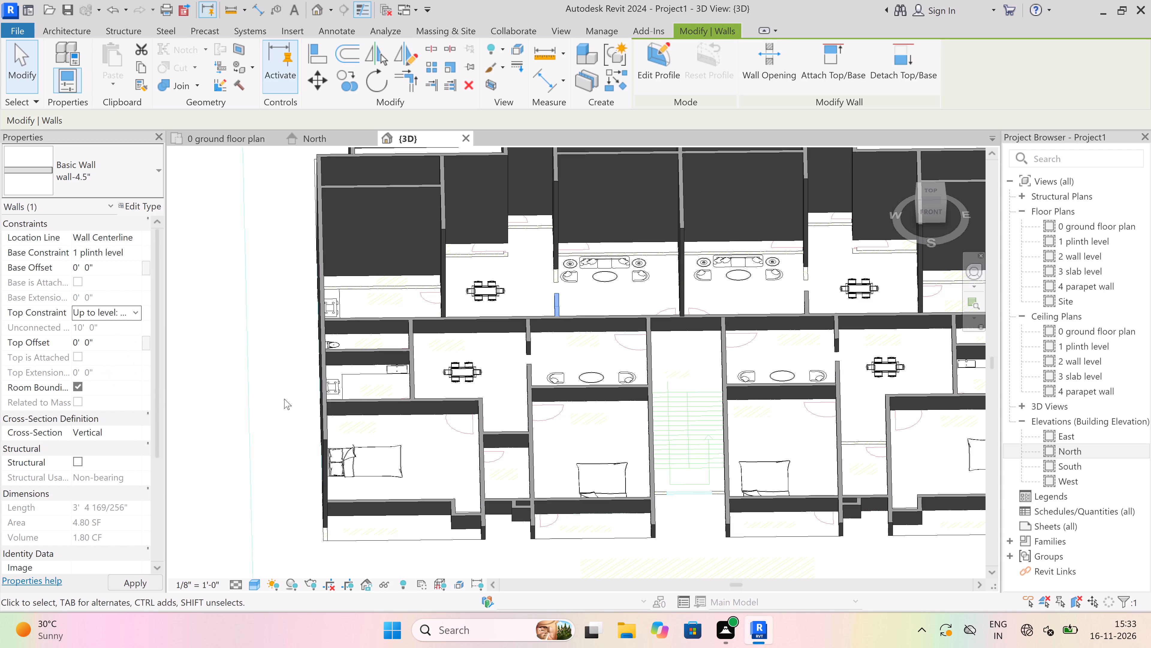
Set the short wall between the northeast flat's dining and living areas to base constraint 1 plinth level and top constraint 2 wall level.
key("Escape")
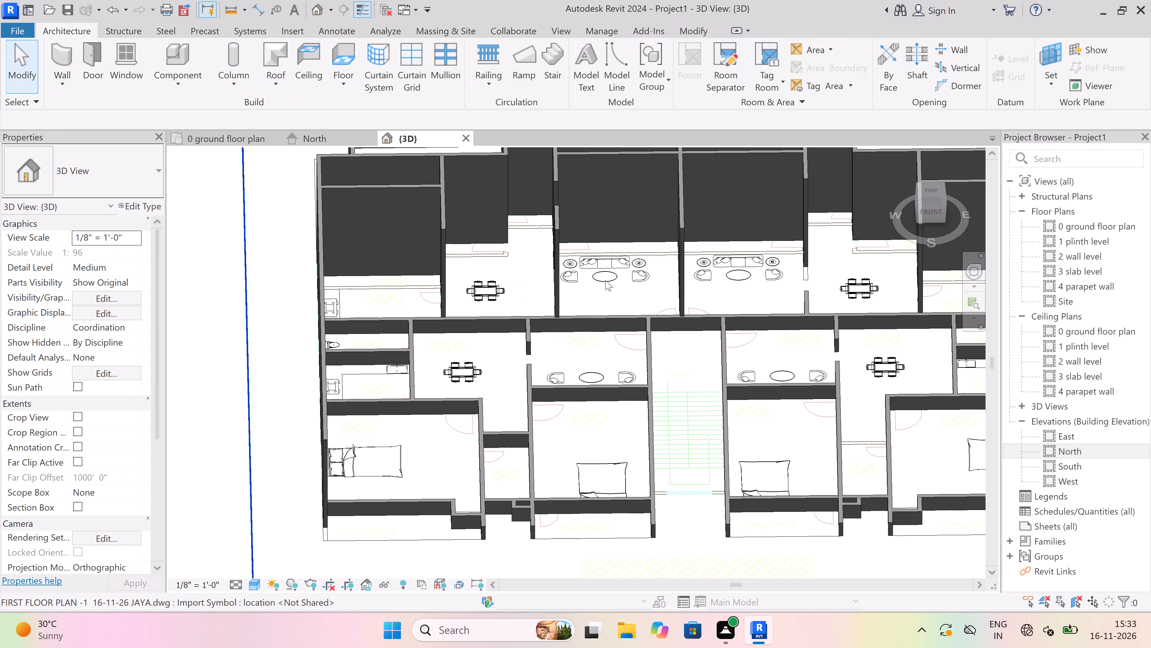
scroll(535, 299, "down", 6)
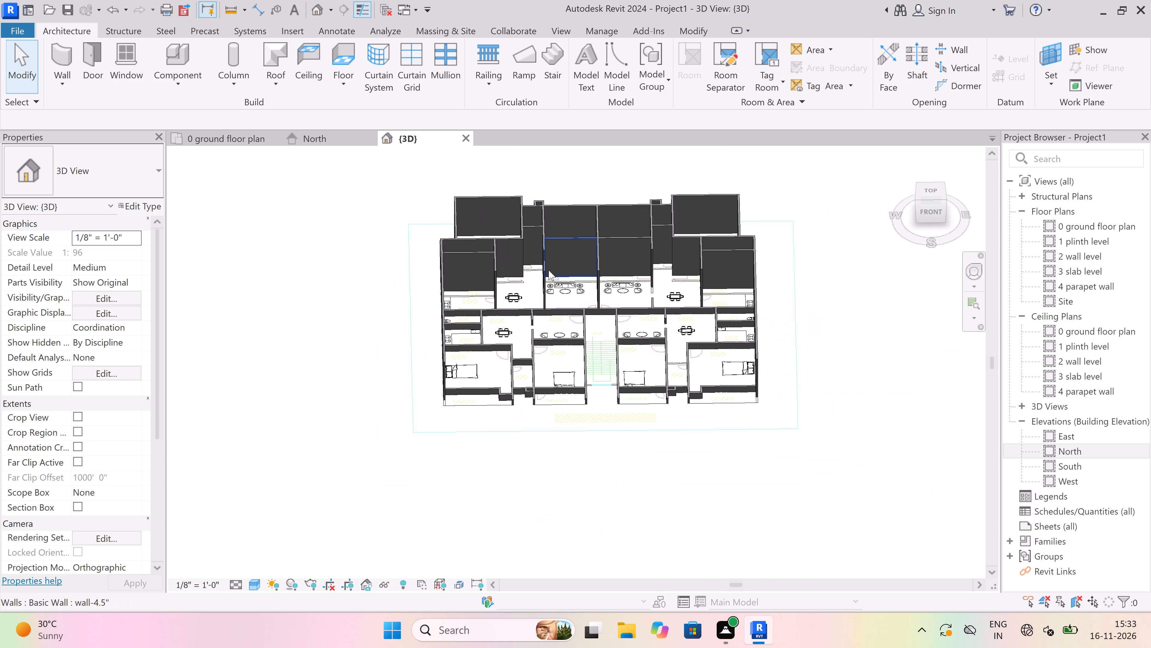
middle_click_drag(549, 270, 410, 266)
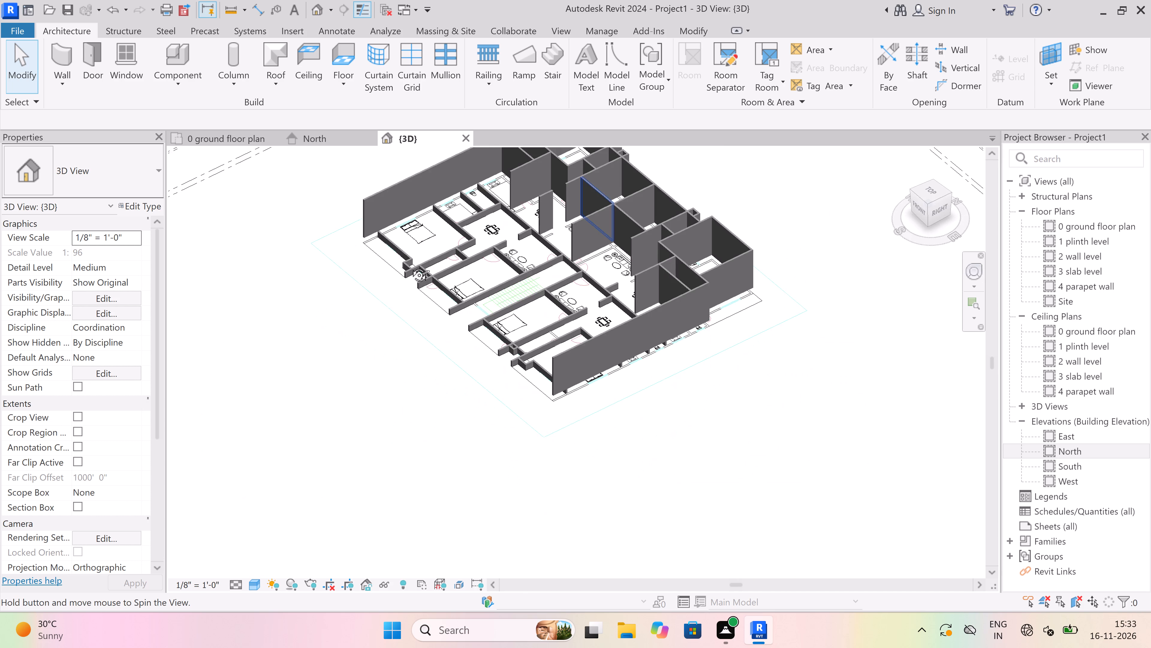
middle_click_drag(410, 266, 586, 252)
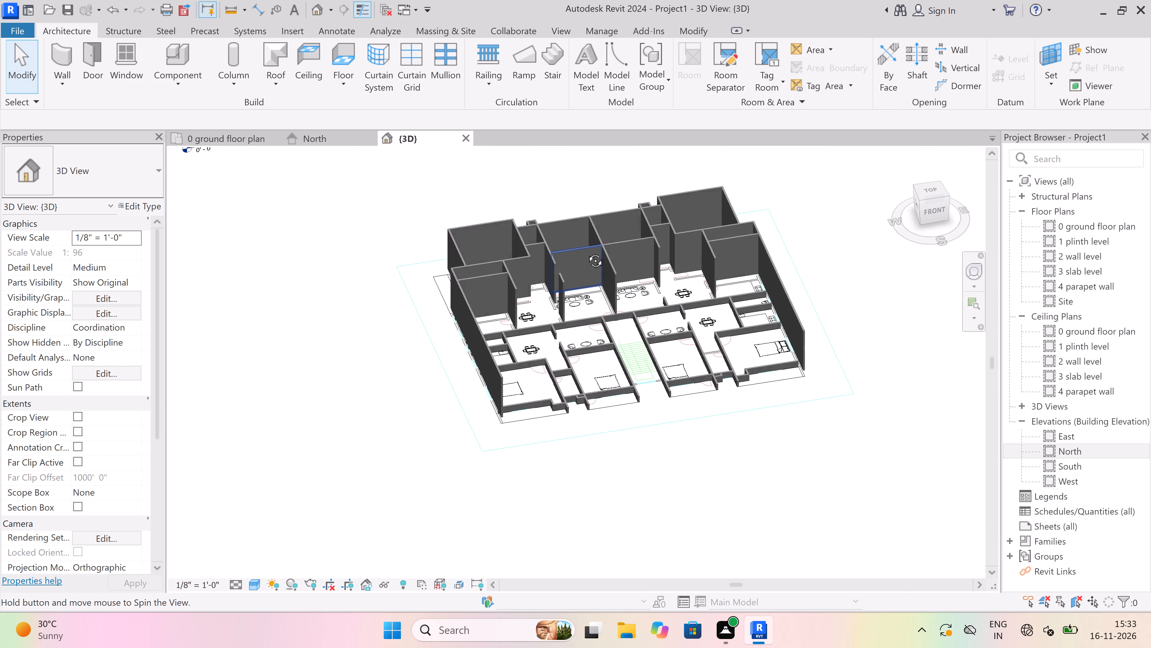
middle_click_drag(586, 252, 614, 241)
middle_click_drag(601, 266, 442, 298, "shift")
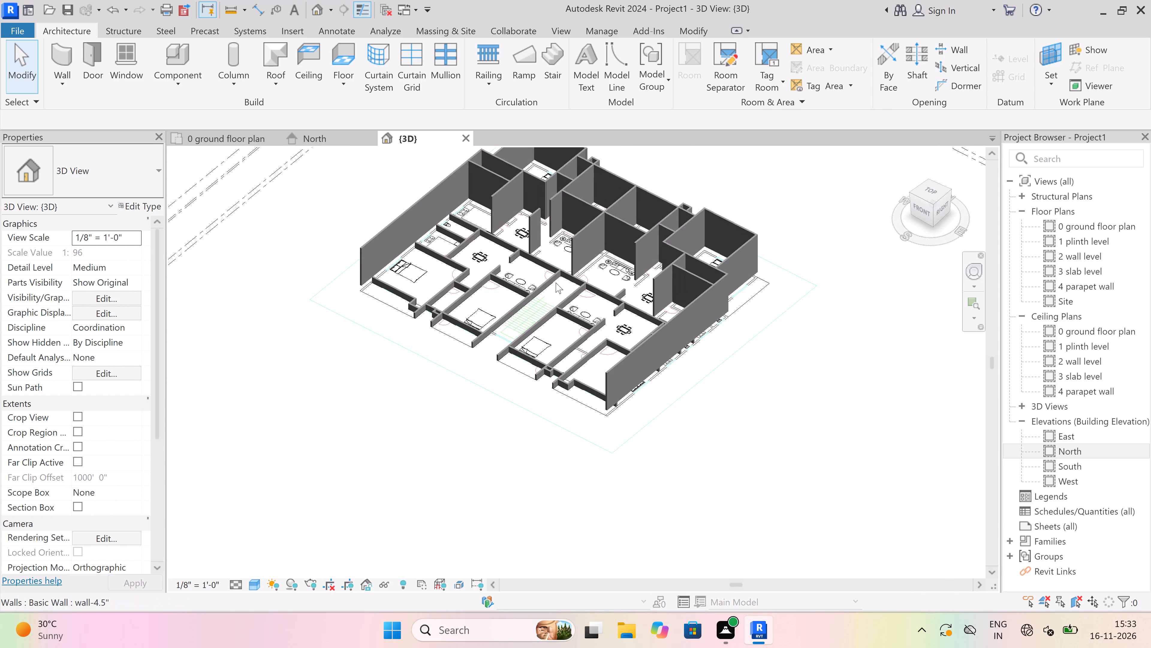
scroll(568, 270, "up", 7)
scroll(730, 321, "up", 2)
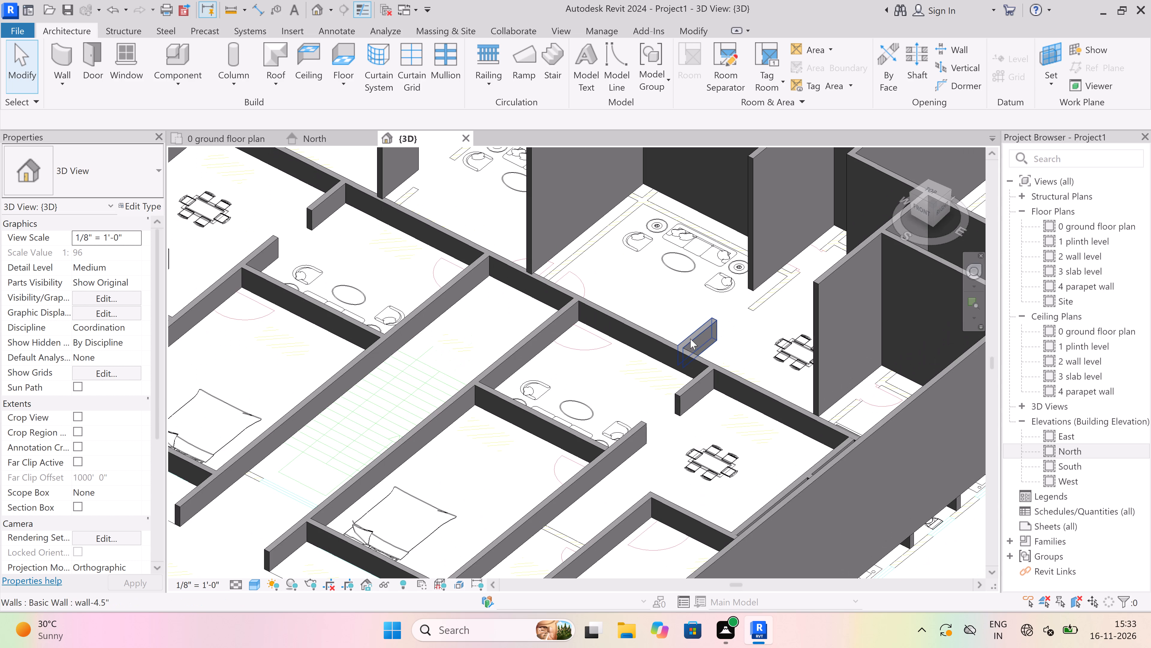
left_click(691, 337)
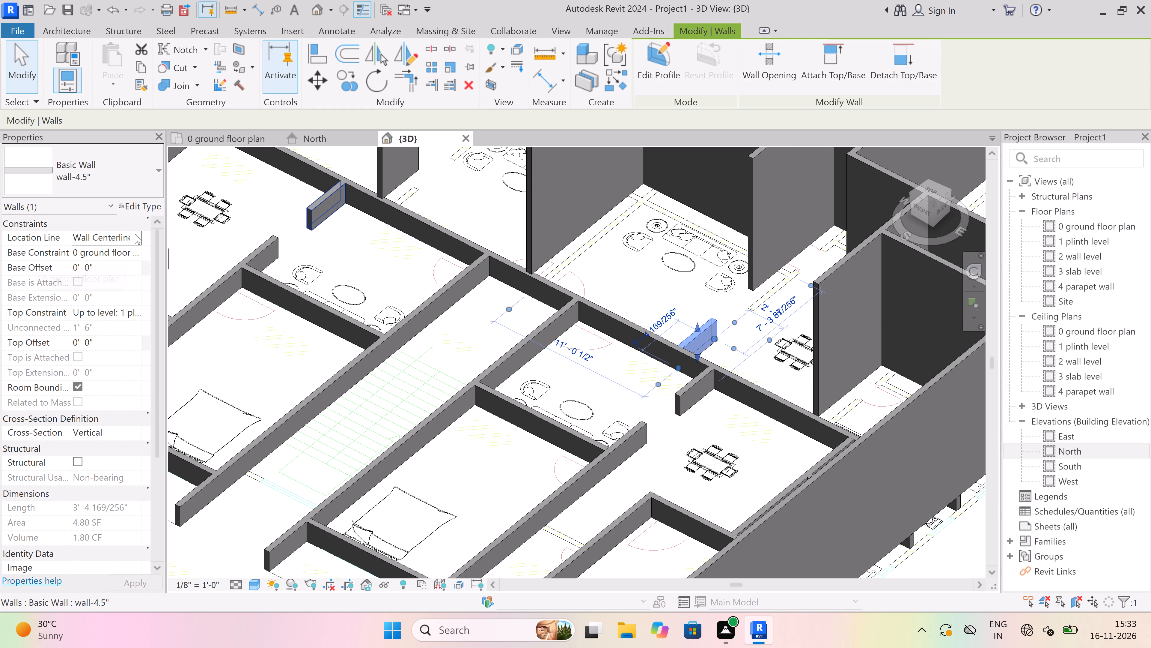
left_click(135, 234)
left_click(135, 234)
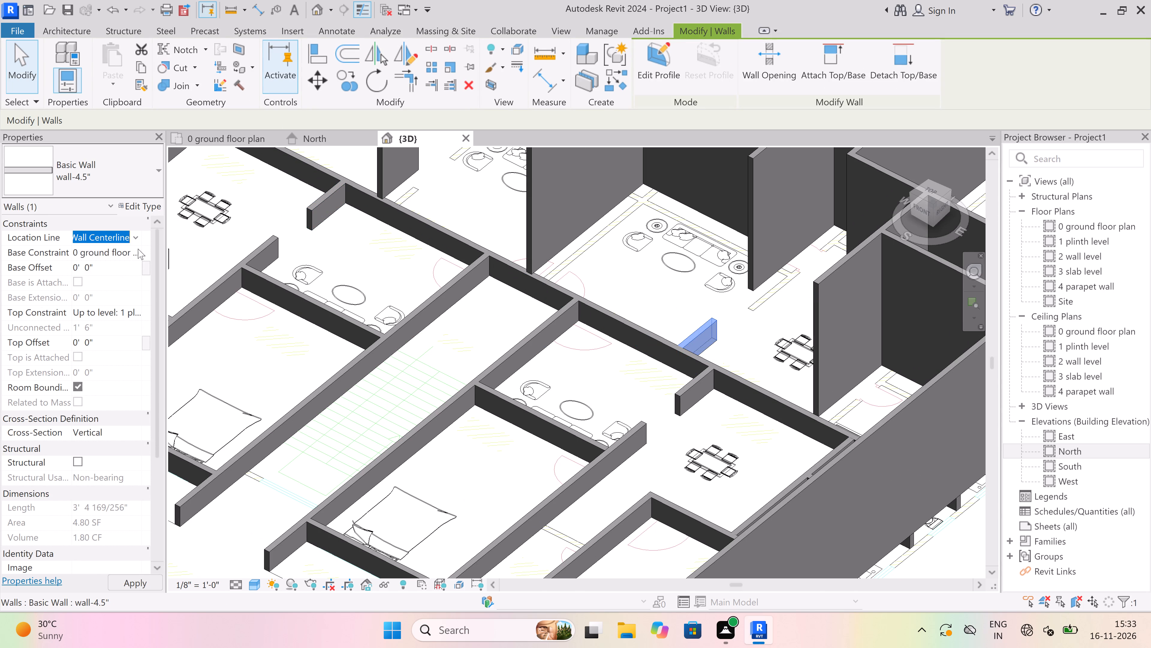
left_click(138, 249)
left_click(129, 280)
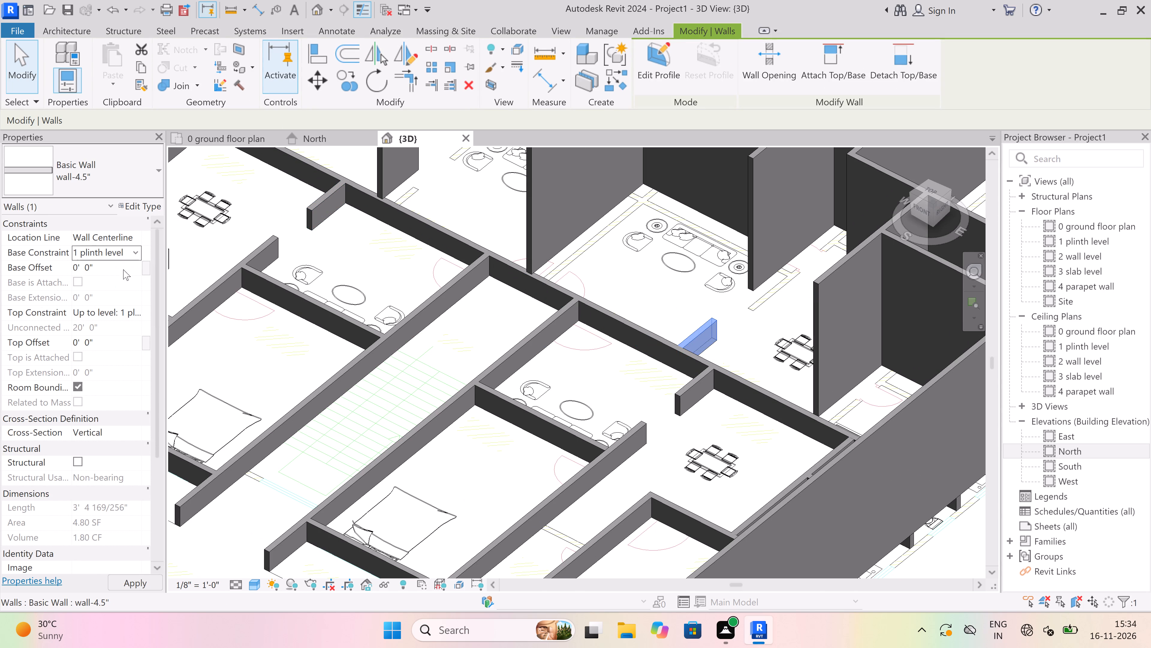
left_click(137, 315)
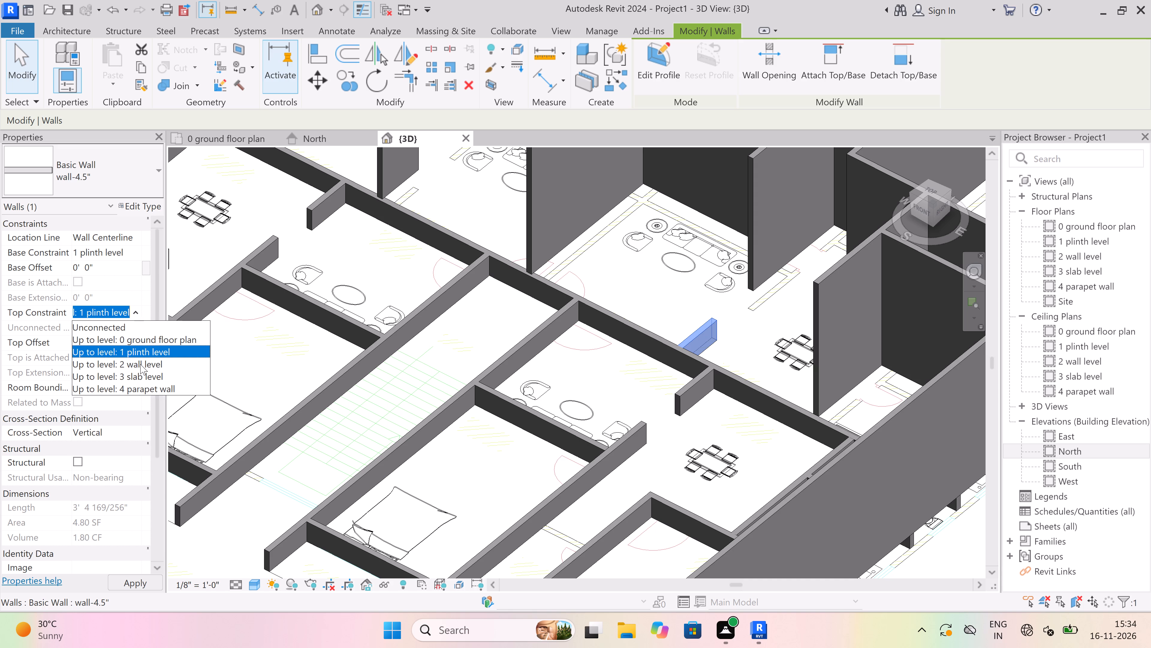
left_click(140, 364)
scroll(640, 360, "down", 4)
key("Escape")
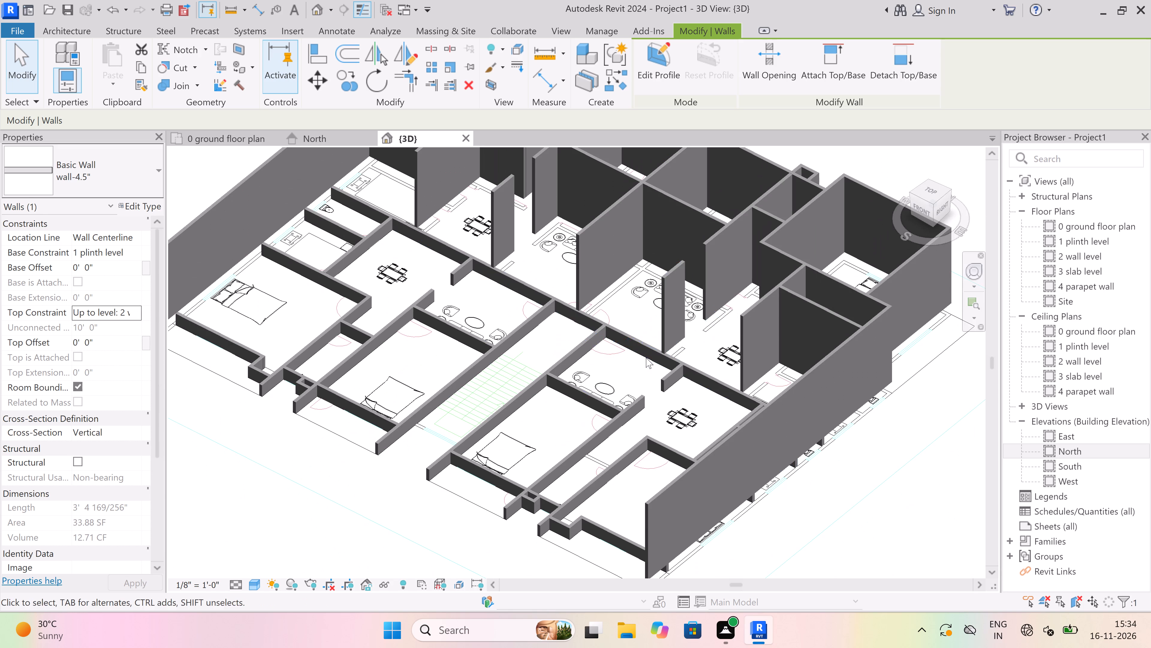
Set the long east-west wall separating the northern and southern flats to base constraint 1 plinth level and top constraint 2 wall level.
scroll(644, 344, "up", 1)
left_click(644, 342)
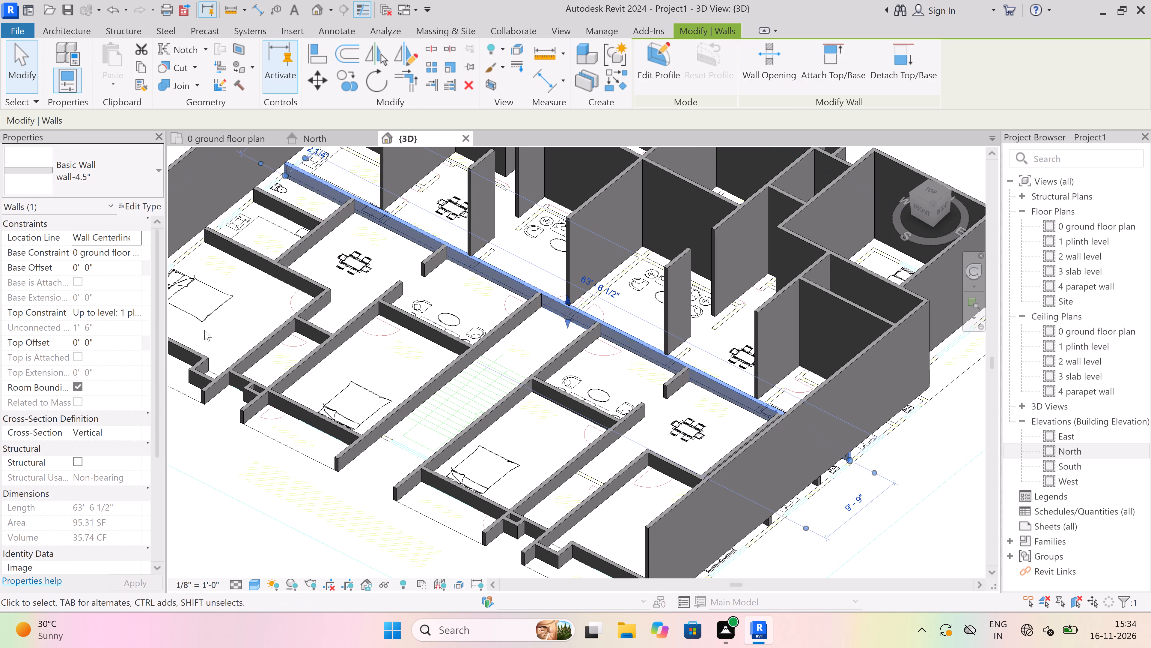
scroll(439, 319, "down", 5)
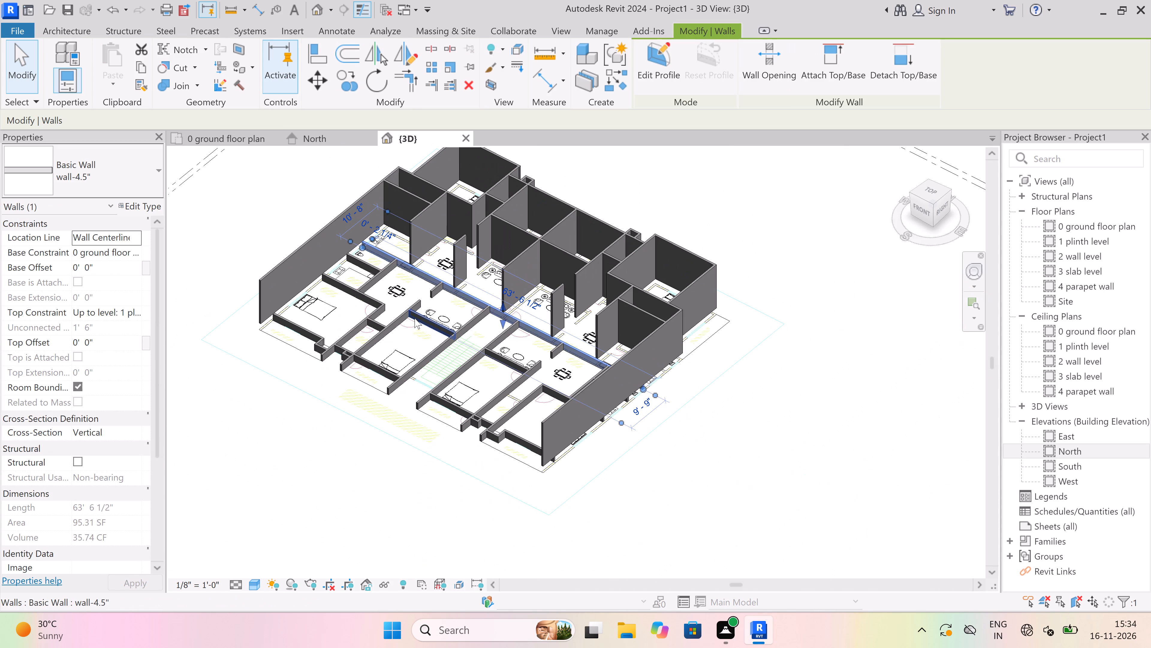
middle_click_drag(414, 317, 517, 334)
scroll(480, 313, "up", 3)
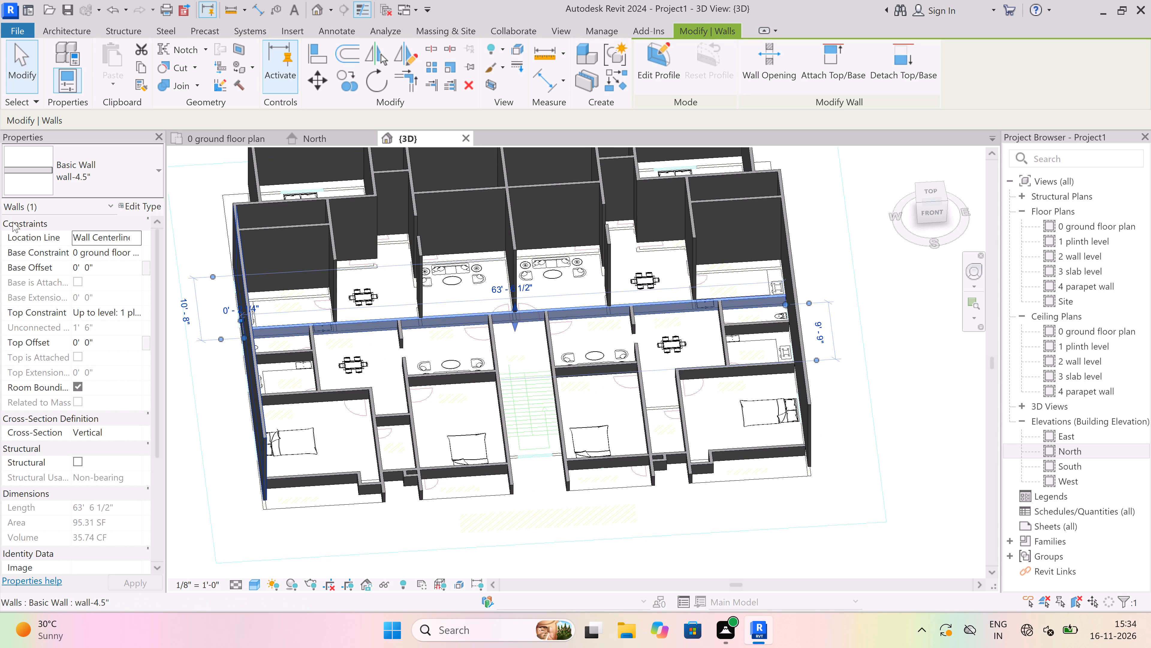
left_click(122, 250)
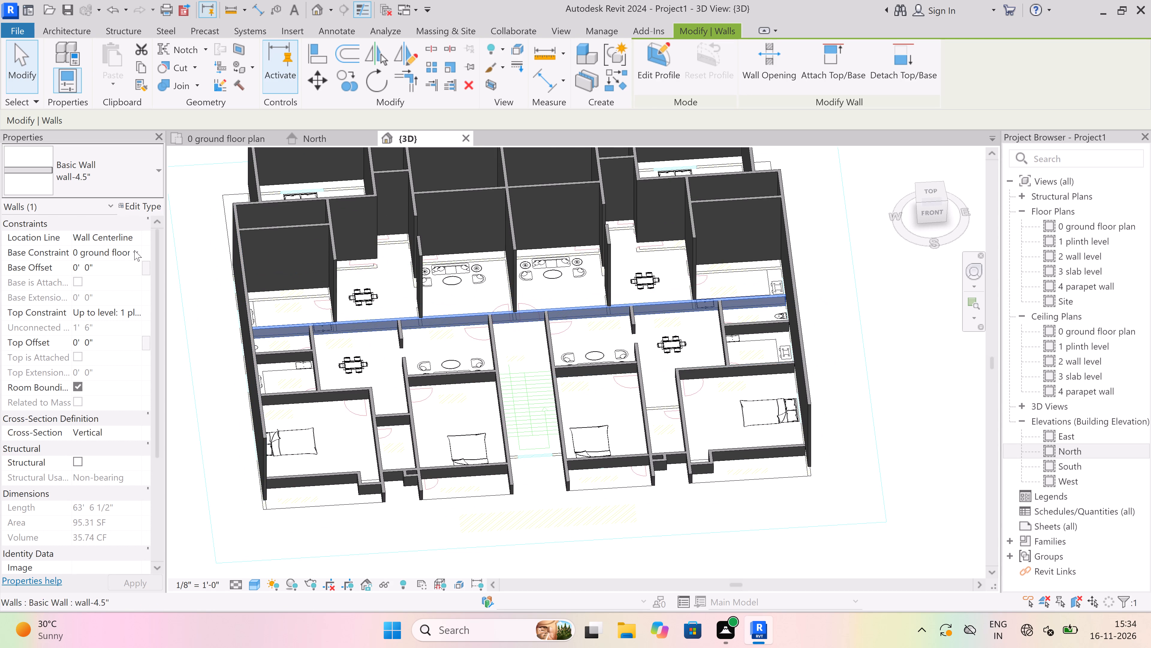
left_click(134, 249)
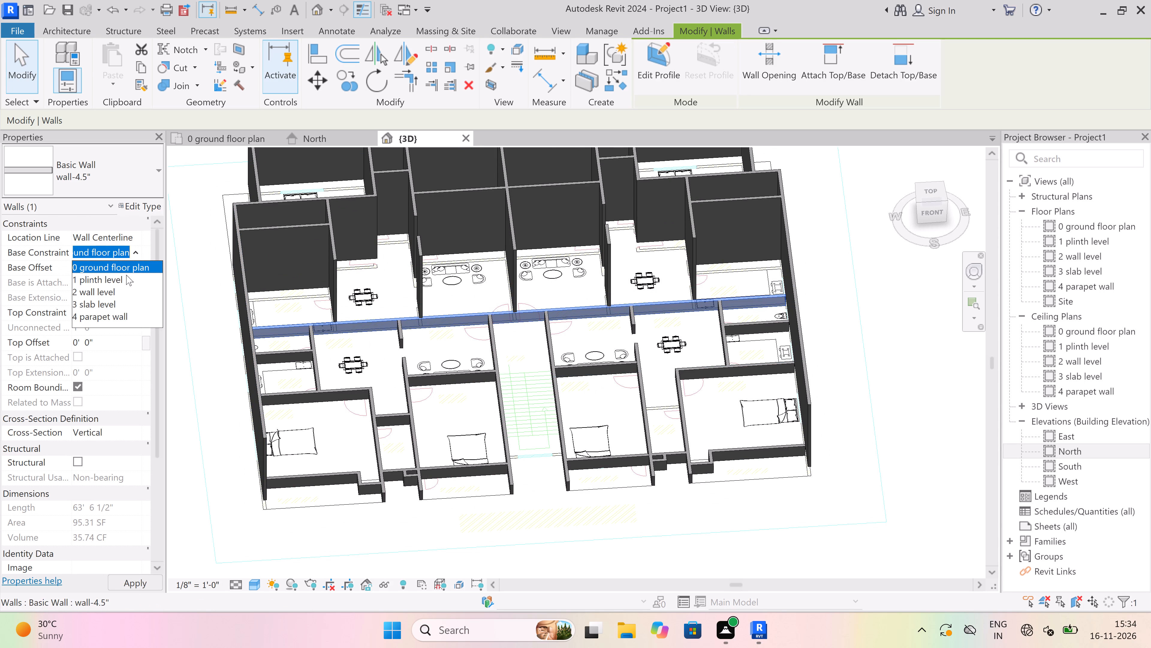
left_click(126, 276)
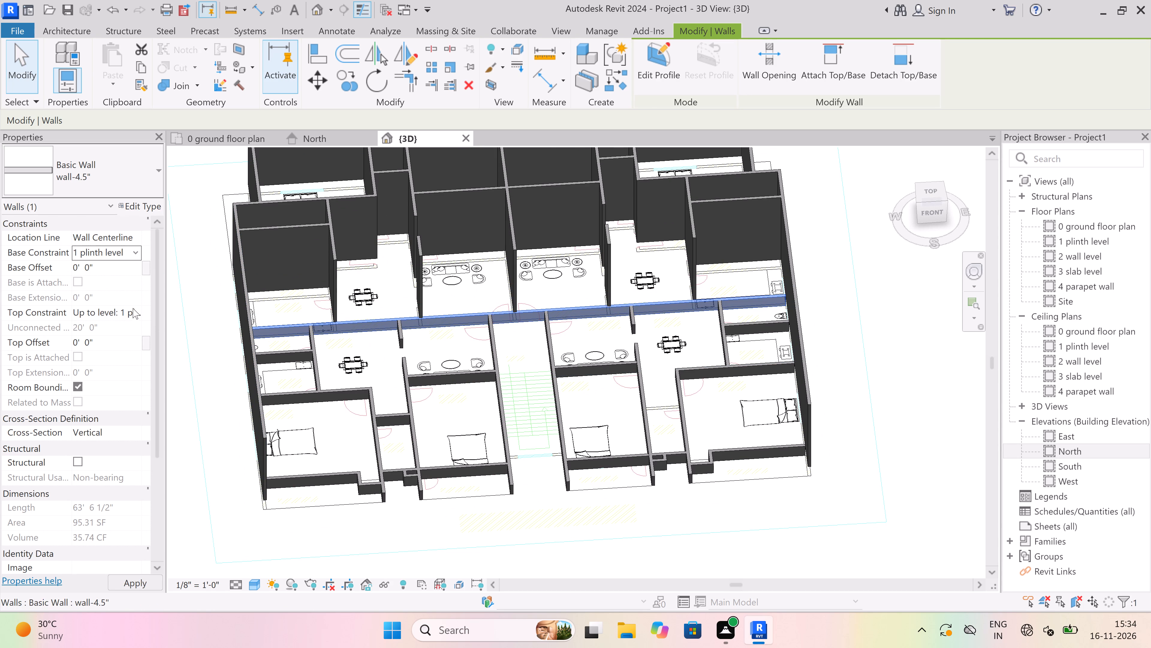
left_click(133, 308)
left_click(137, 366)
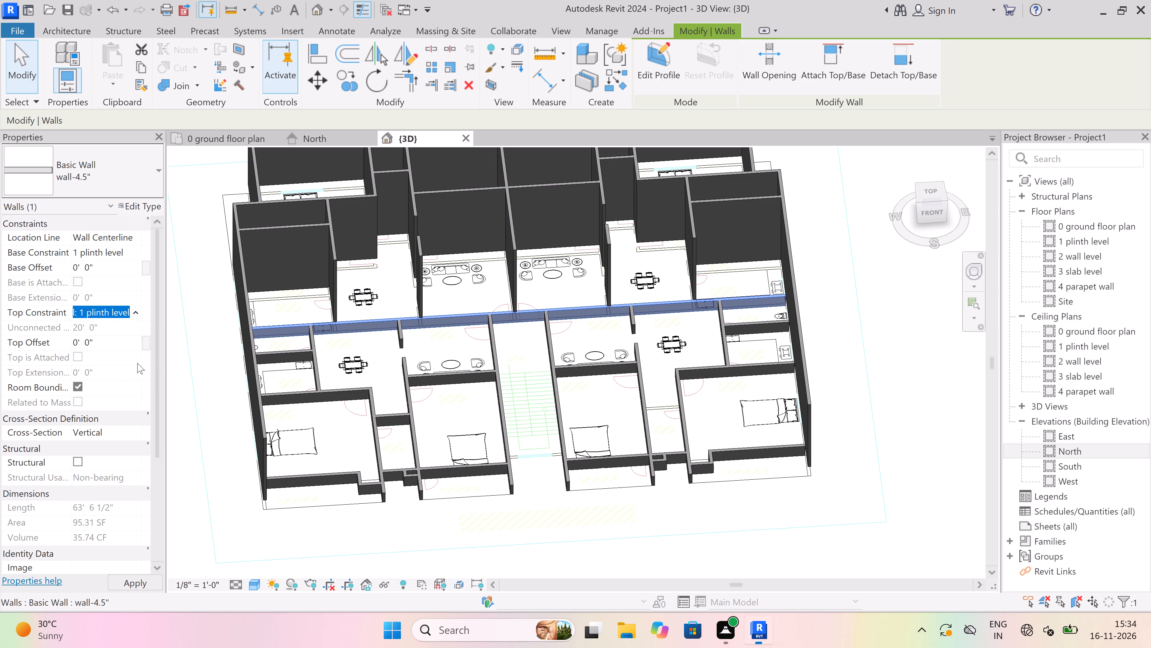
scroll(524, 446, "down", 4)
key("Escape")
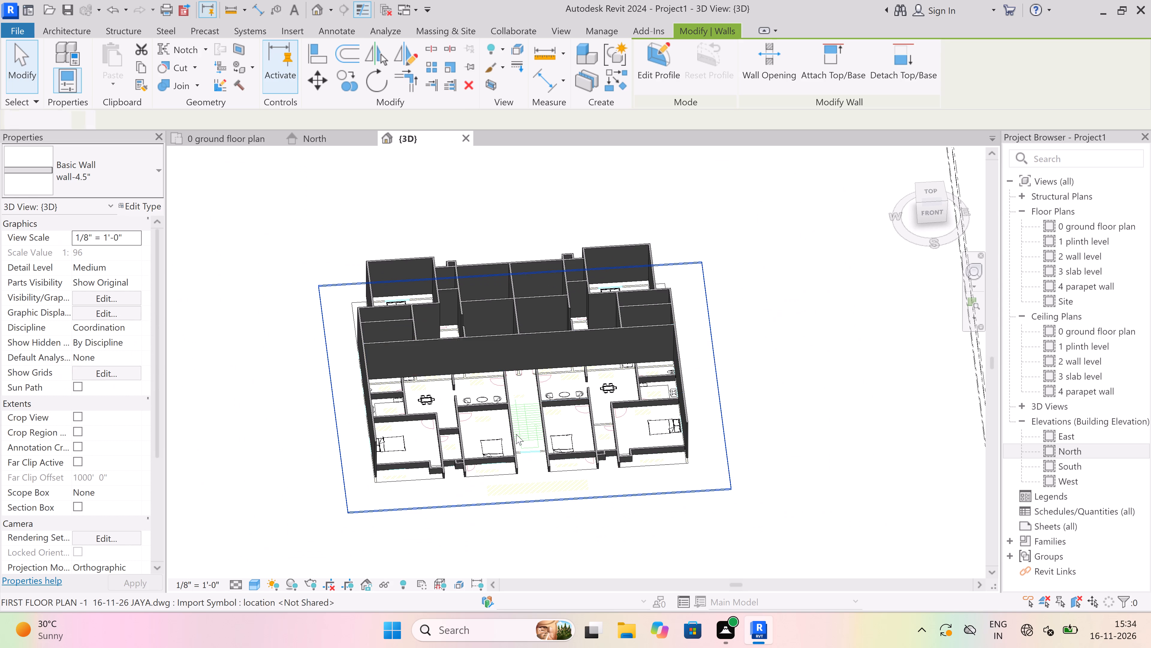
Set the wall between the southwest flat's toilet and kitchen to base constraint 1 plinth level and top constraint 2 wall level.
scroll(501, 409, "up", 3)
scroll(454, 384, "up", 2)
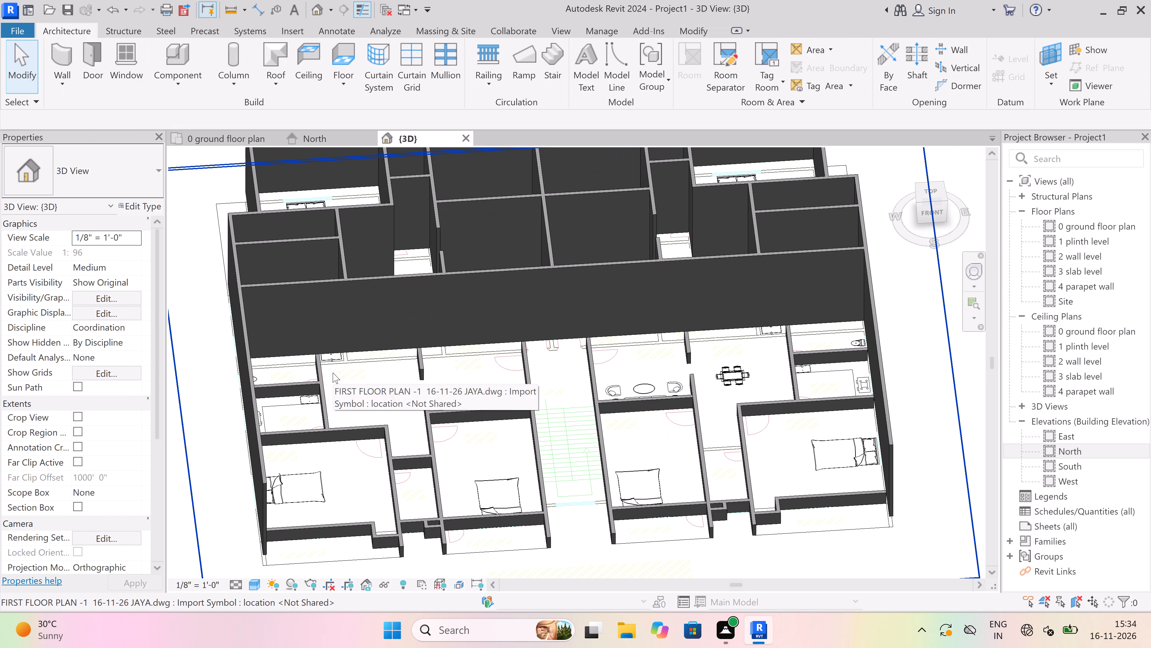
middle_click_drag(332, 393, 269, 420, "shift")
scroll(283, 322, "up", 3)
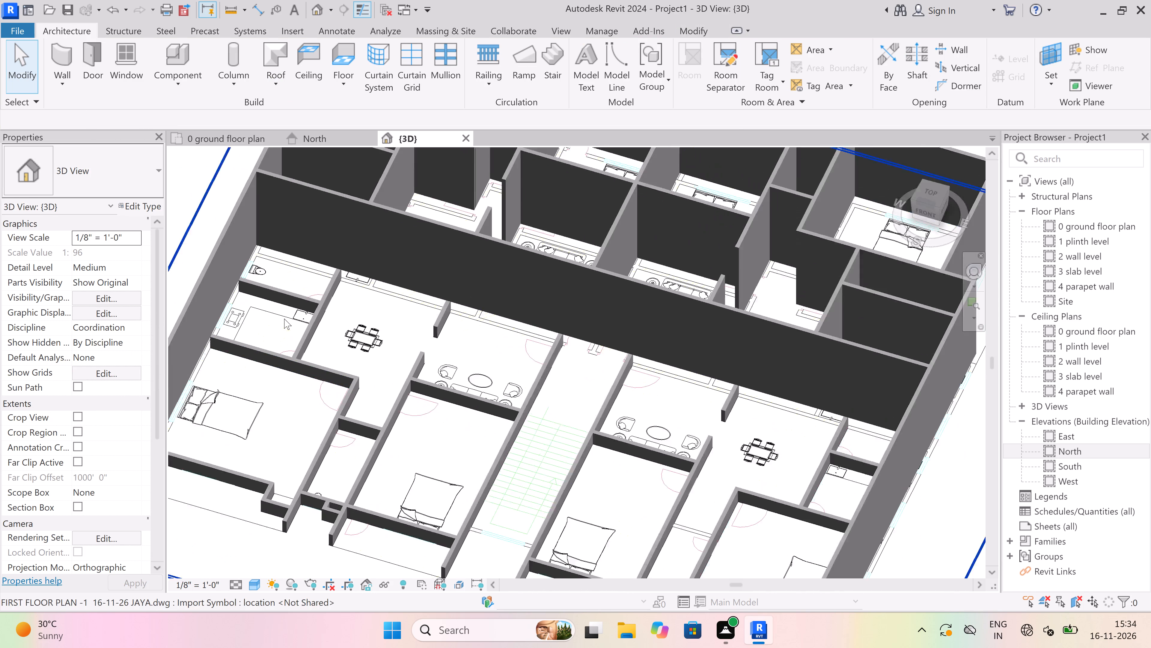
left_click(296, 287)
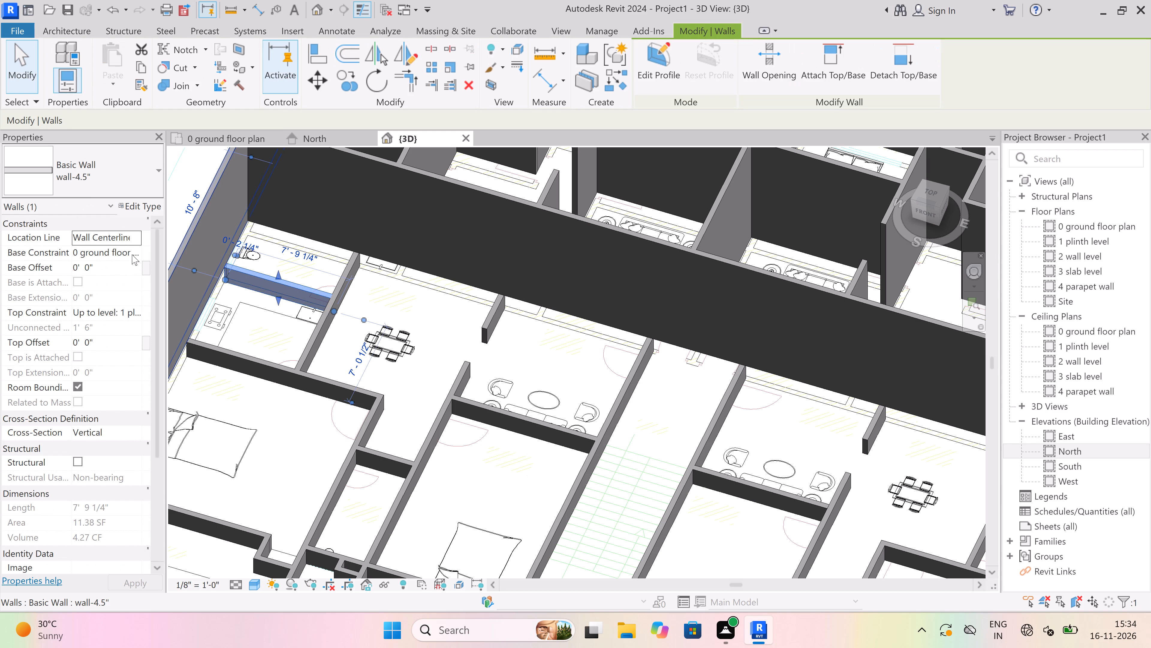
double_click(133, 248)
left_click(134, 247)
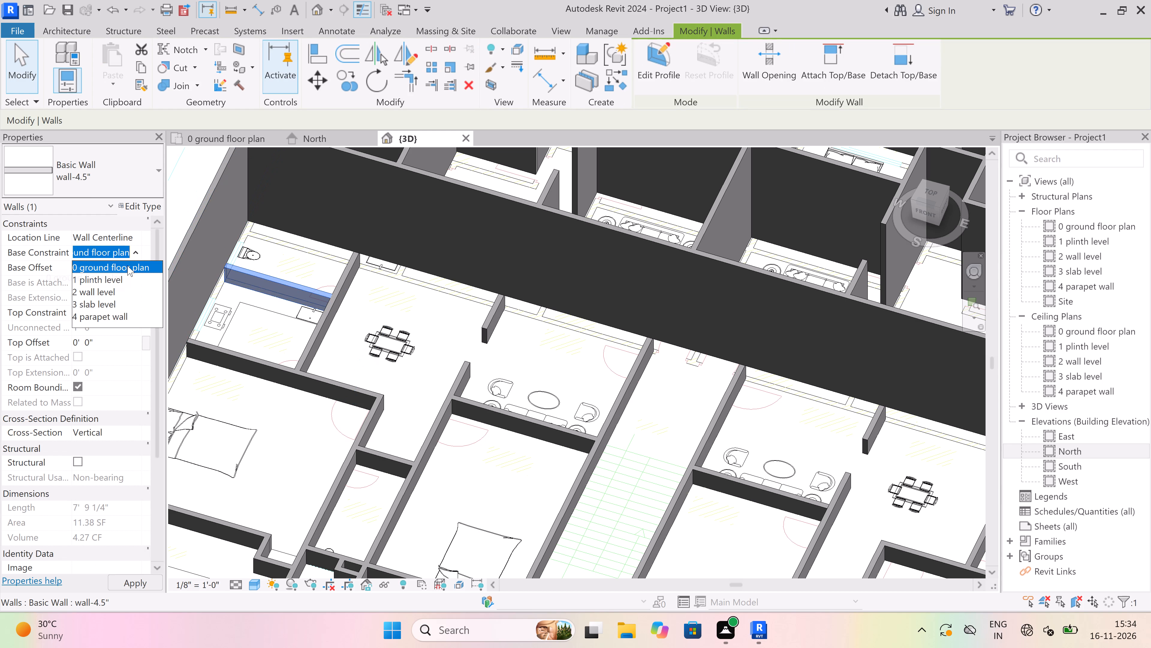
left_click(118, 278)
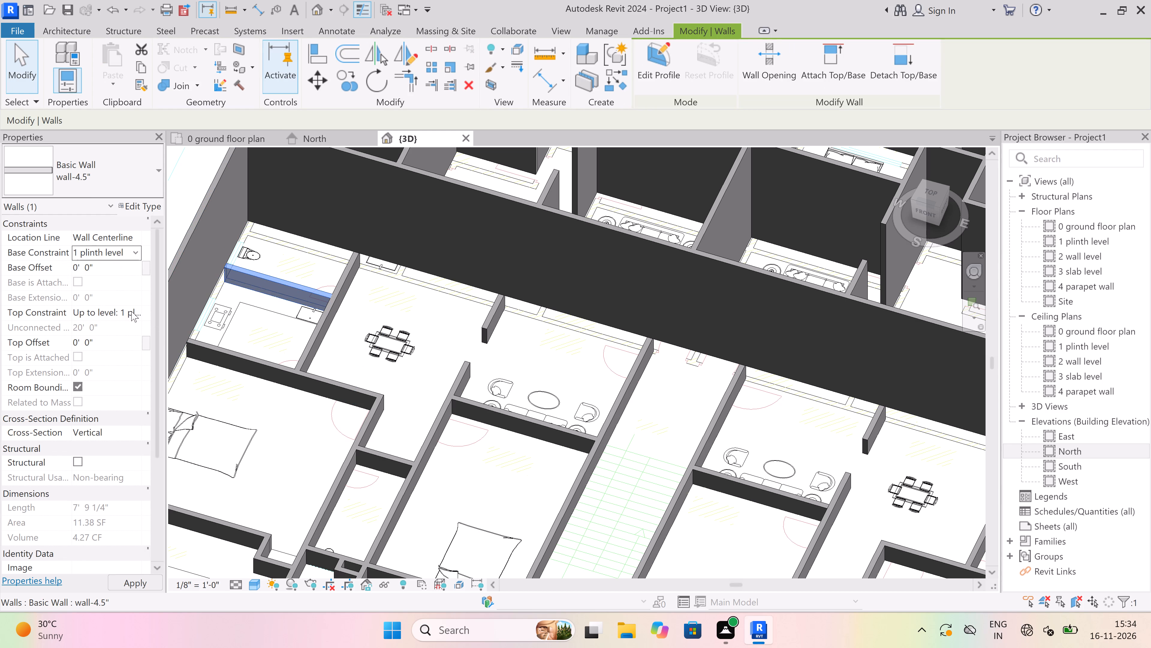
left_click(131, 311)
left_click(145, 362)
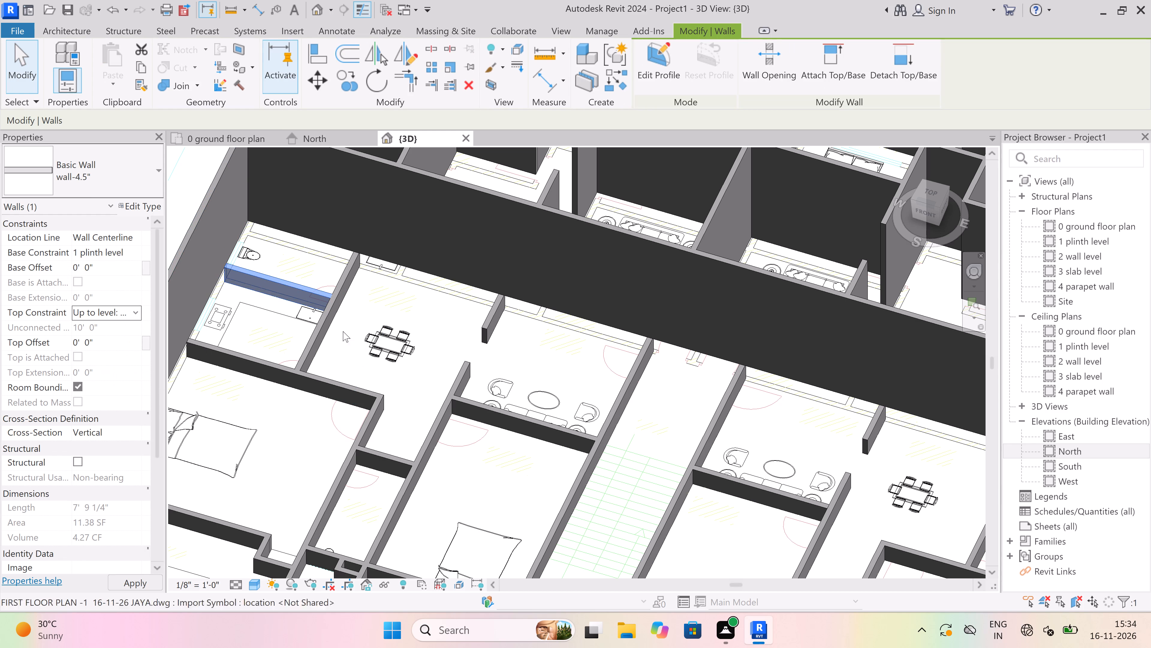
scroll(354, 330, "down", 1)
key("Escape")
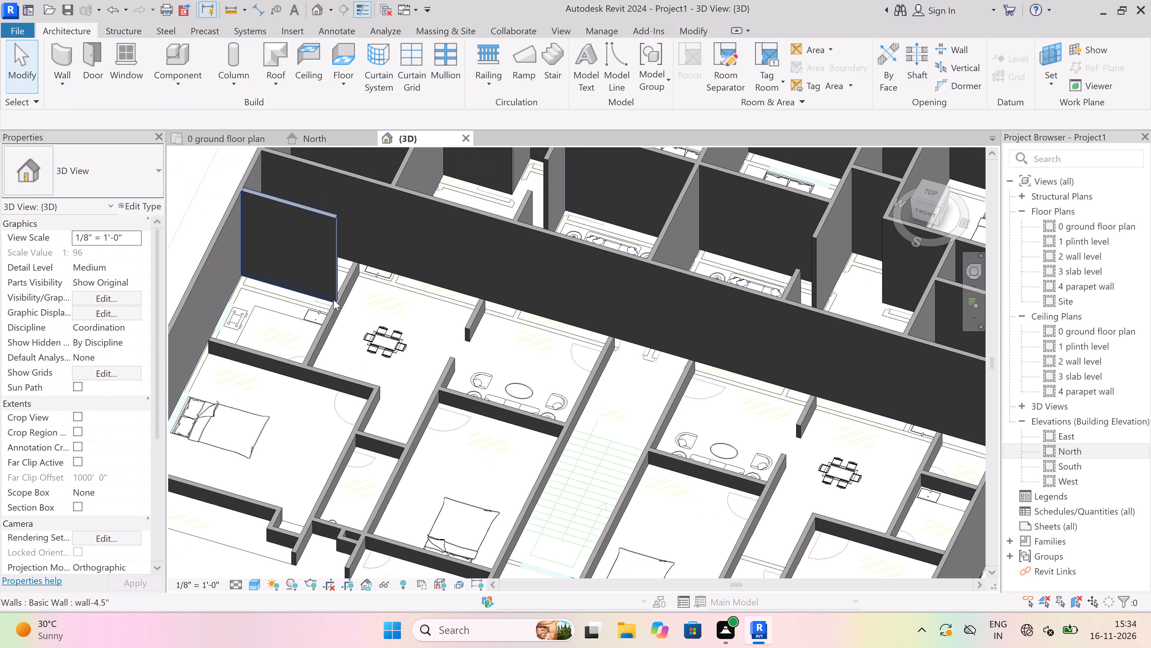
left_click(334, 300)
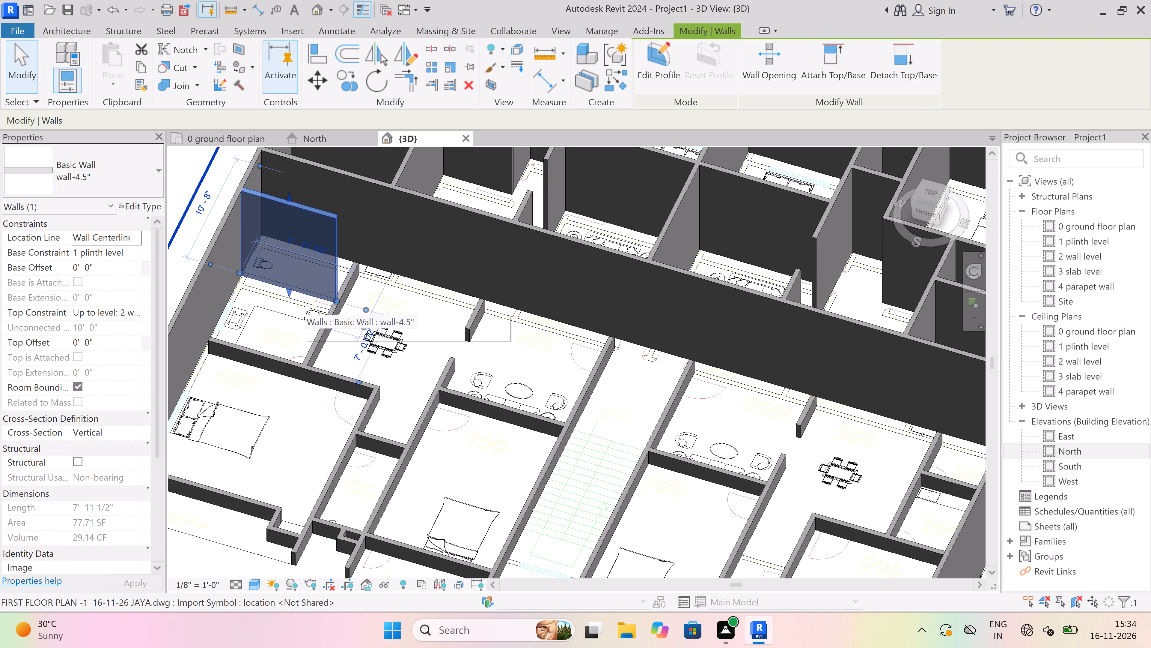
key("Escape")
Set the southwest flat's wall between the kitchen and dining area to base constraint 1 plinth level and top constraint 2 wall level.
left_click(328, 329)
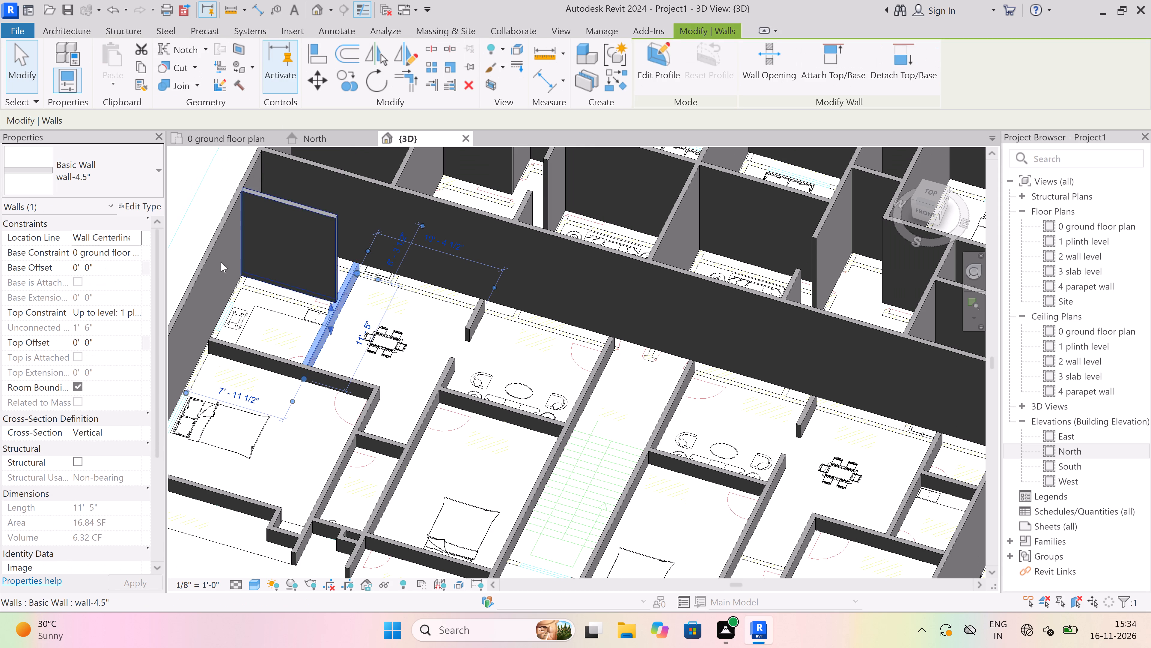
left_click(138, 255)
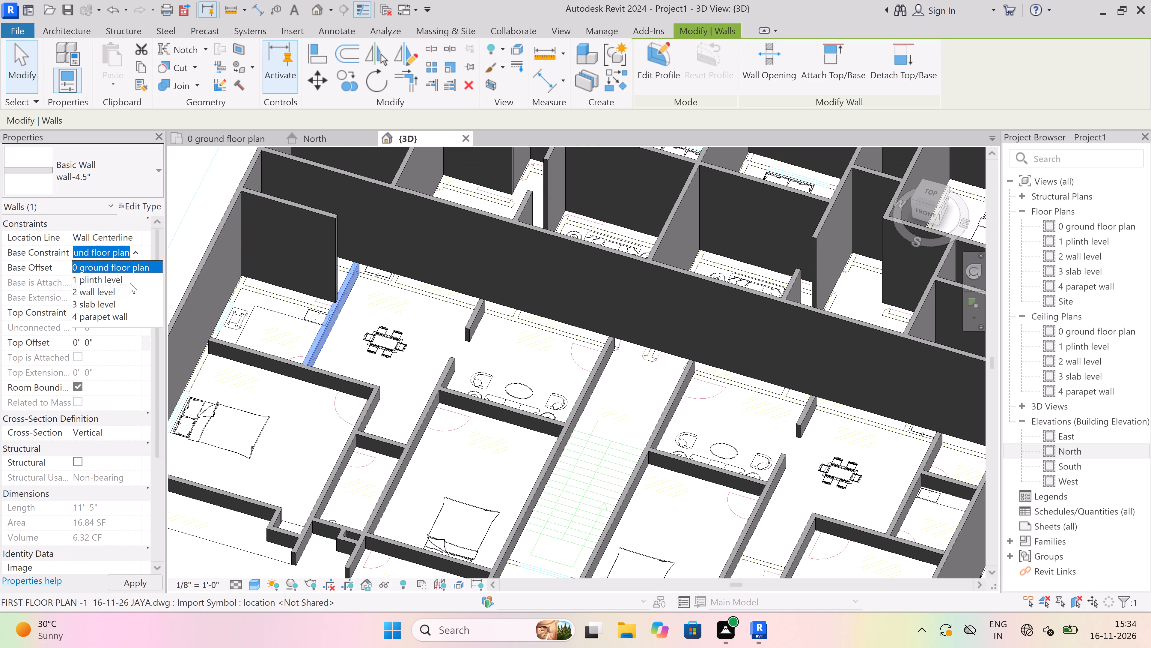
left_click(129, 280)
left_click(139, 313)
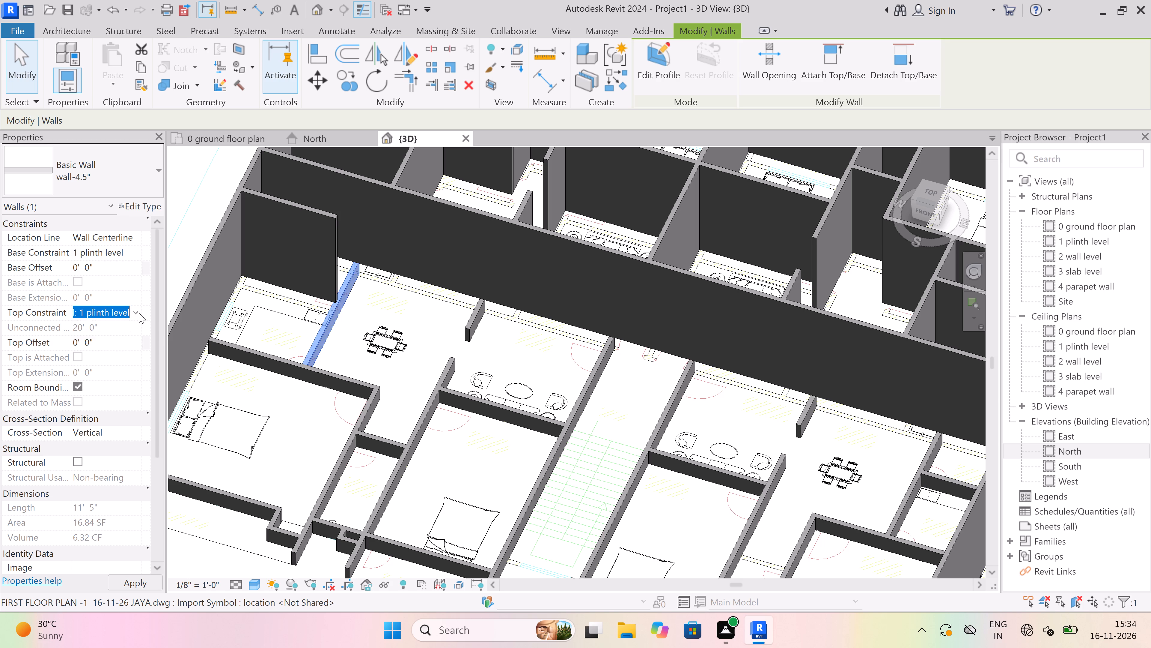
left_click(148, 364)
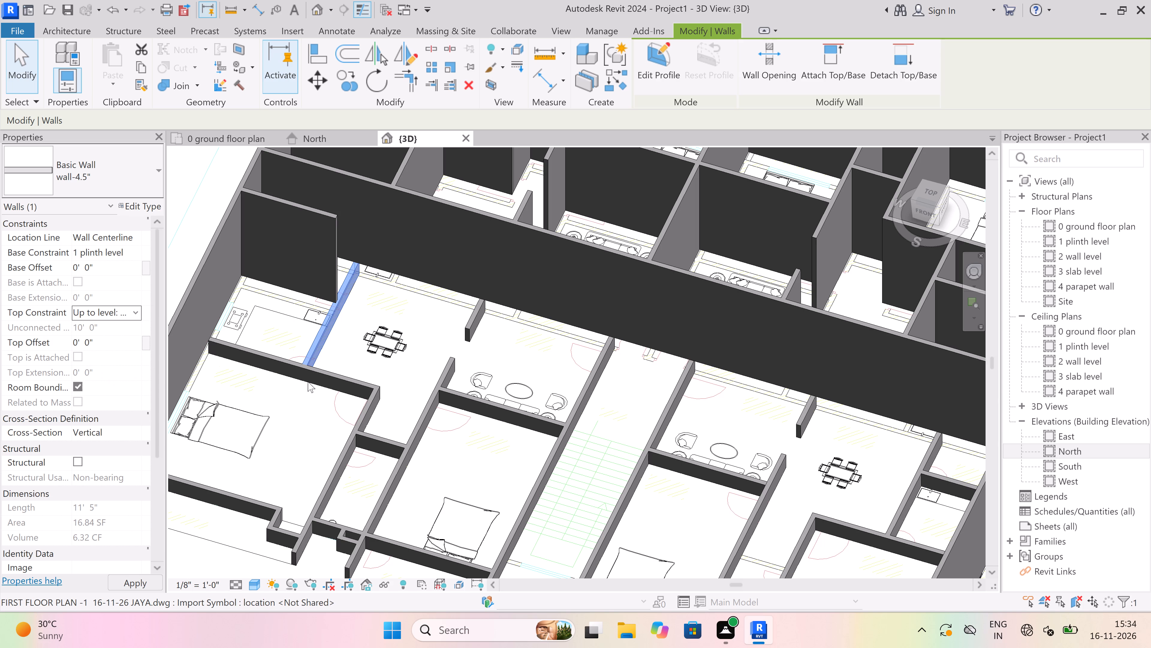
key("Escape")
Set the southwest flat's wall between the kitchen and corner bedroom to base constraint 1 plinth level and top constraint 2 wall level.
scroll(333, 365, "down", 4)
scroll(282, 358, "up", 4)
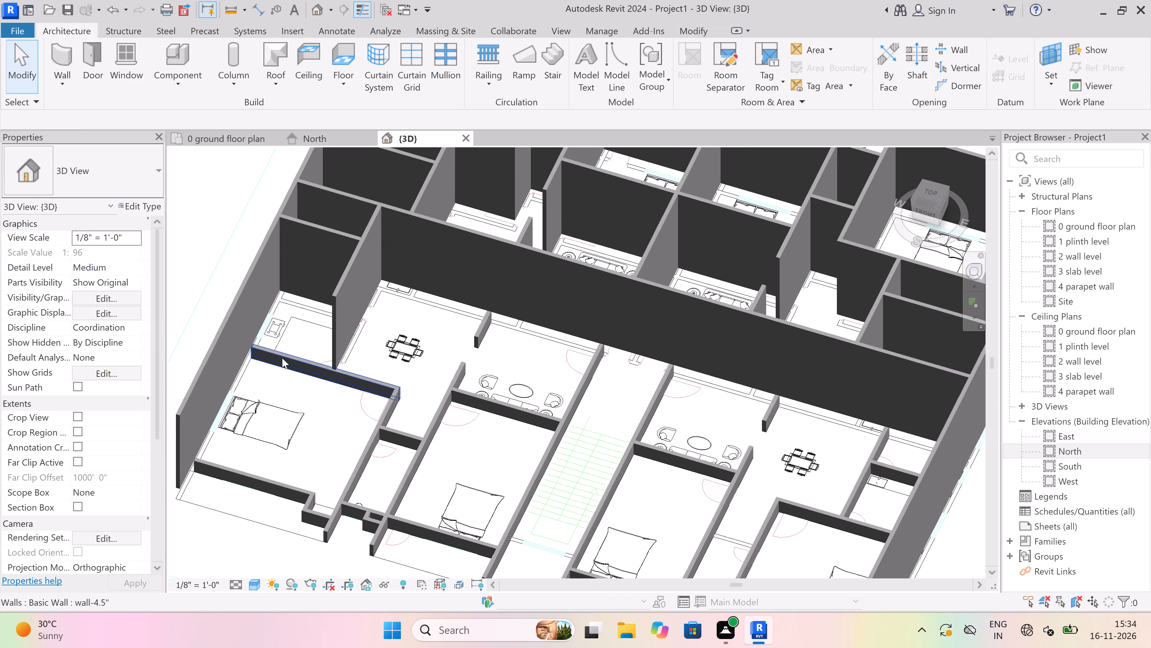
scroll(282, 358, "up", 3)
left_click(282, 358)
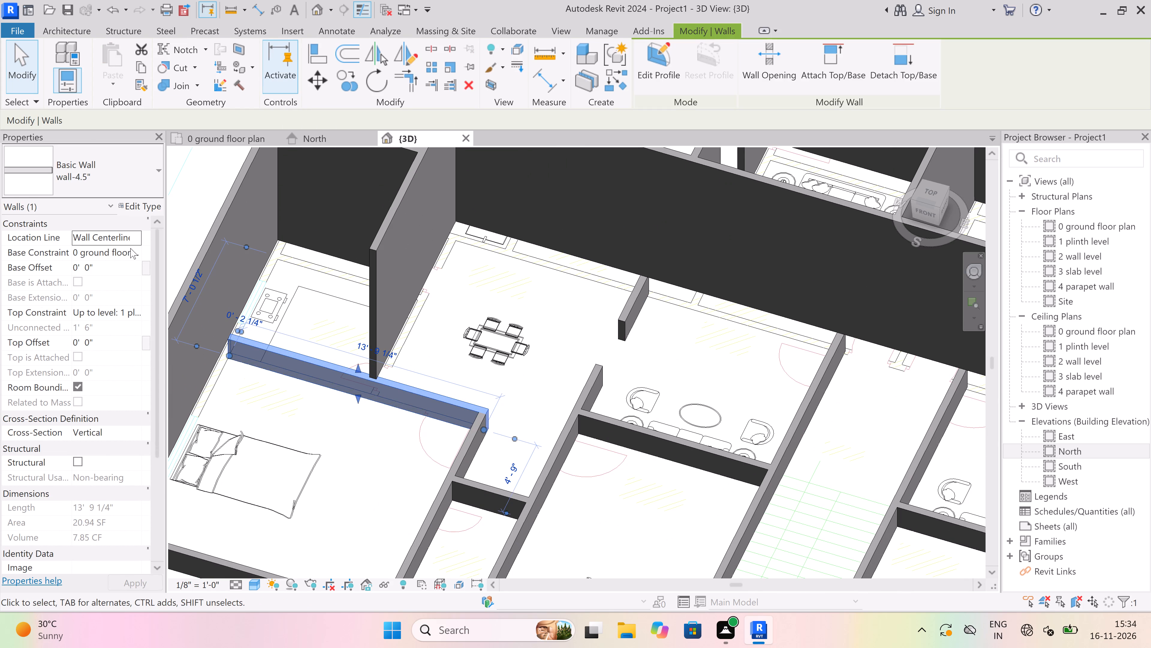
left_click(130, 248)
left_click(112, 277)
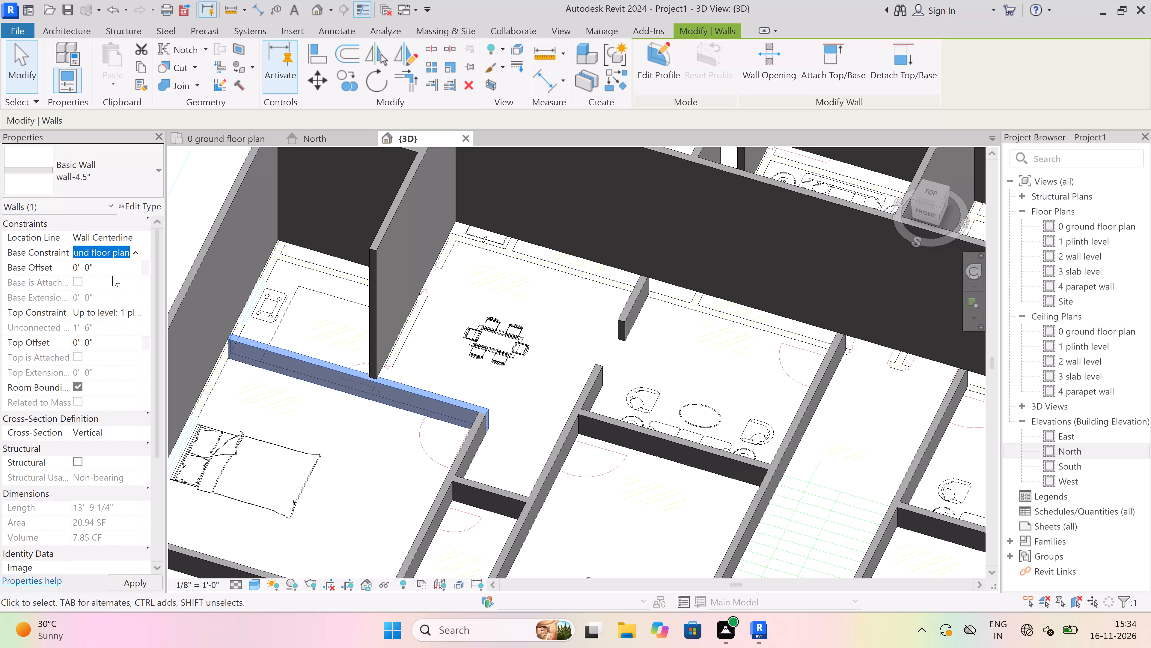
left_click(136, 310)
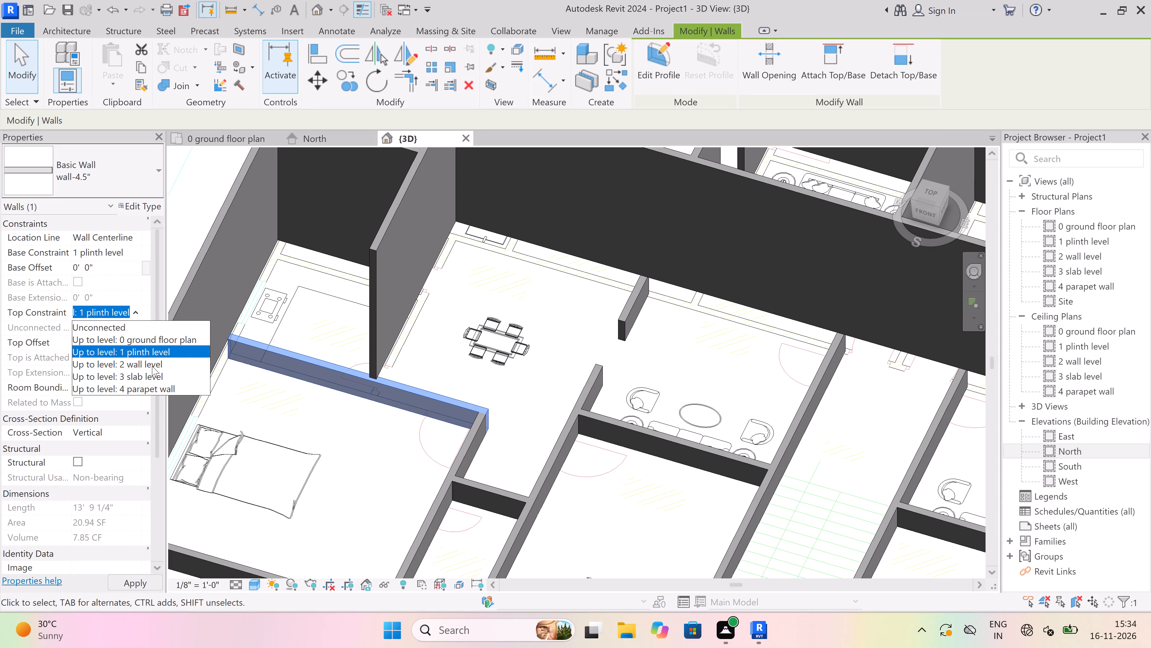
left_click(152, 361)
scroll(384, 352, "down", 5)
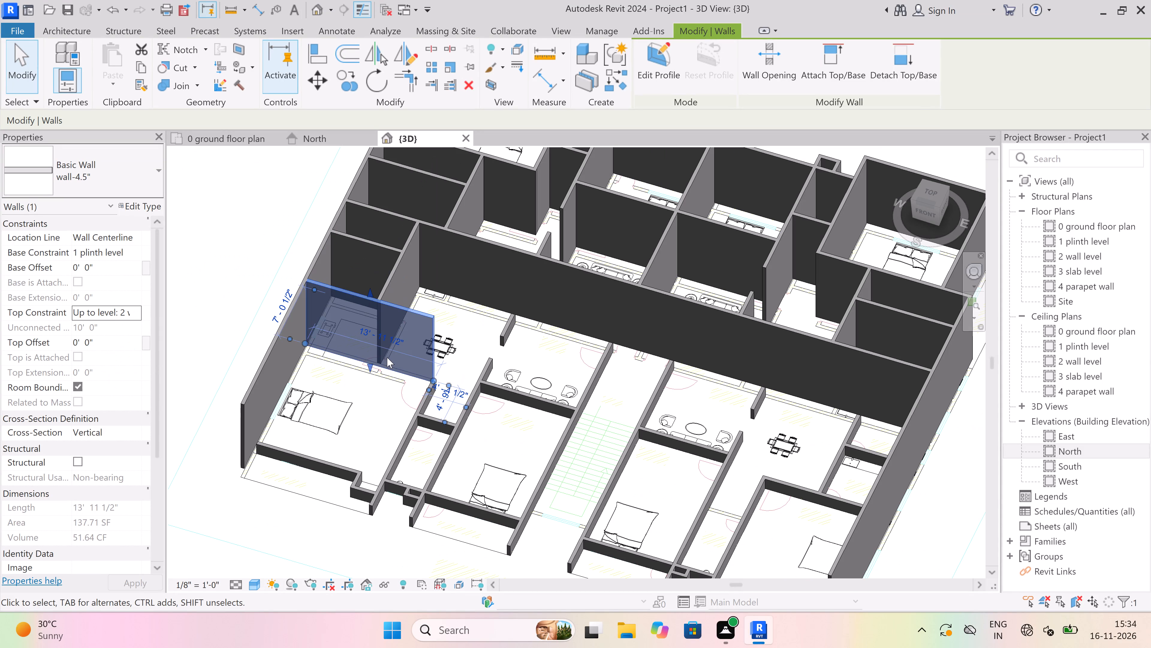
key("Escape")
Set the short wall between the southwest flat's dining and living areas to base constraint 1 plinth level and top constraint 2 wall level.
scroll(406, 404, "up", 2)
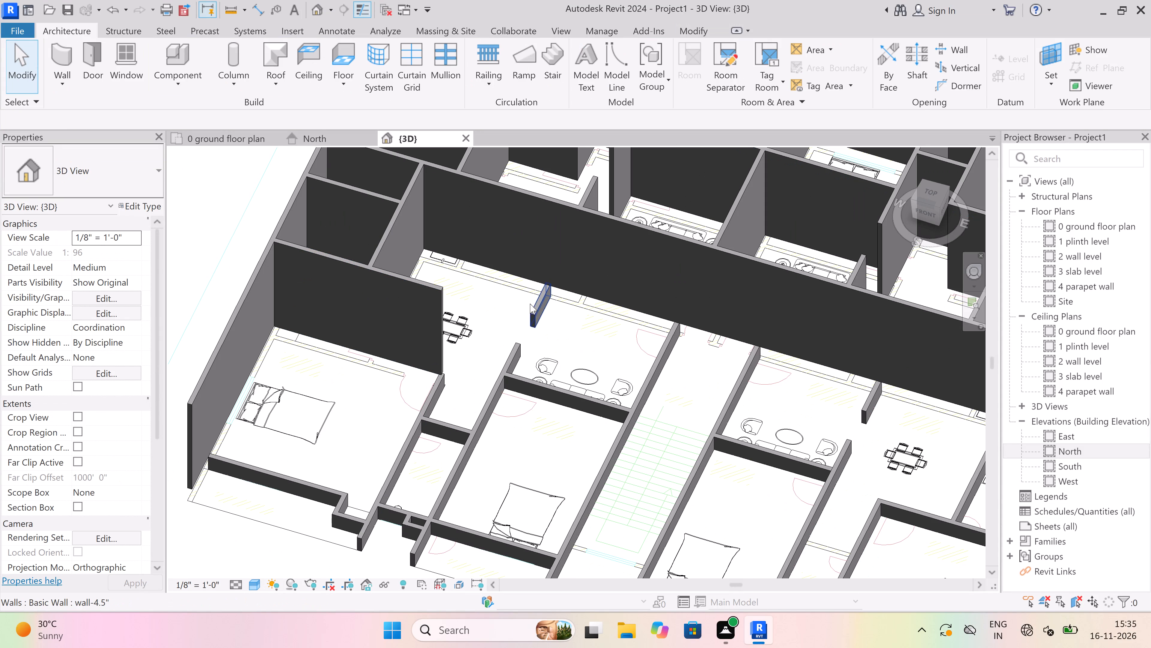
left_click(531, 304)
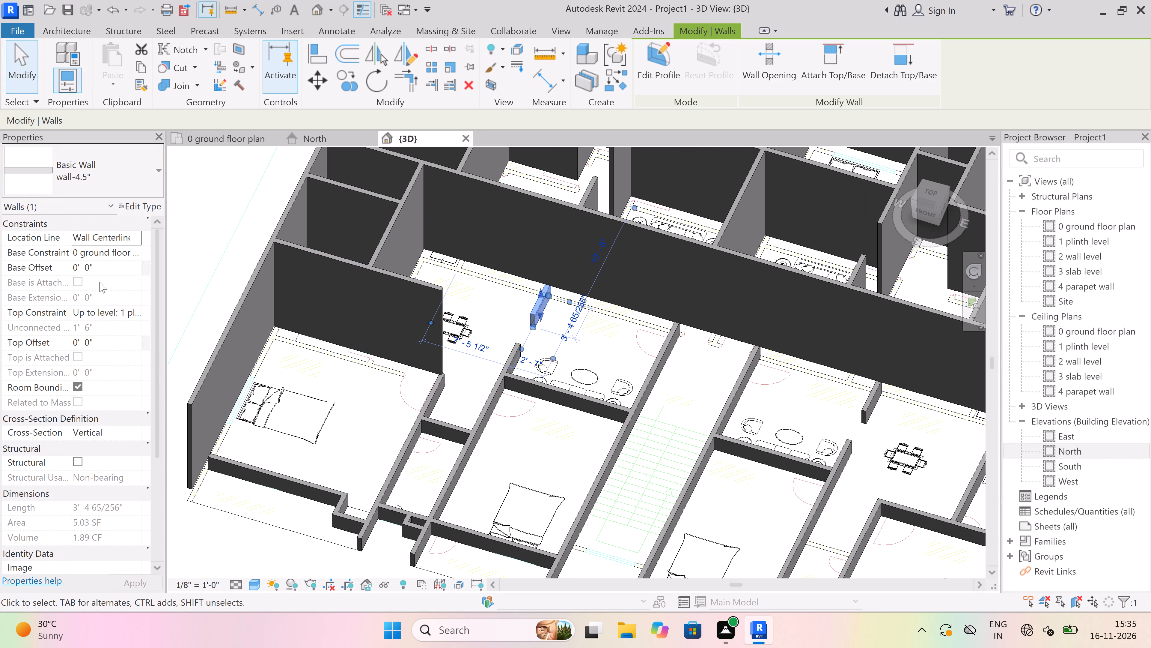
left_click(130, 248)
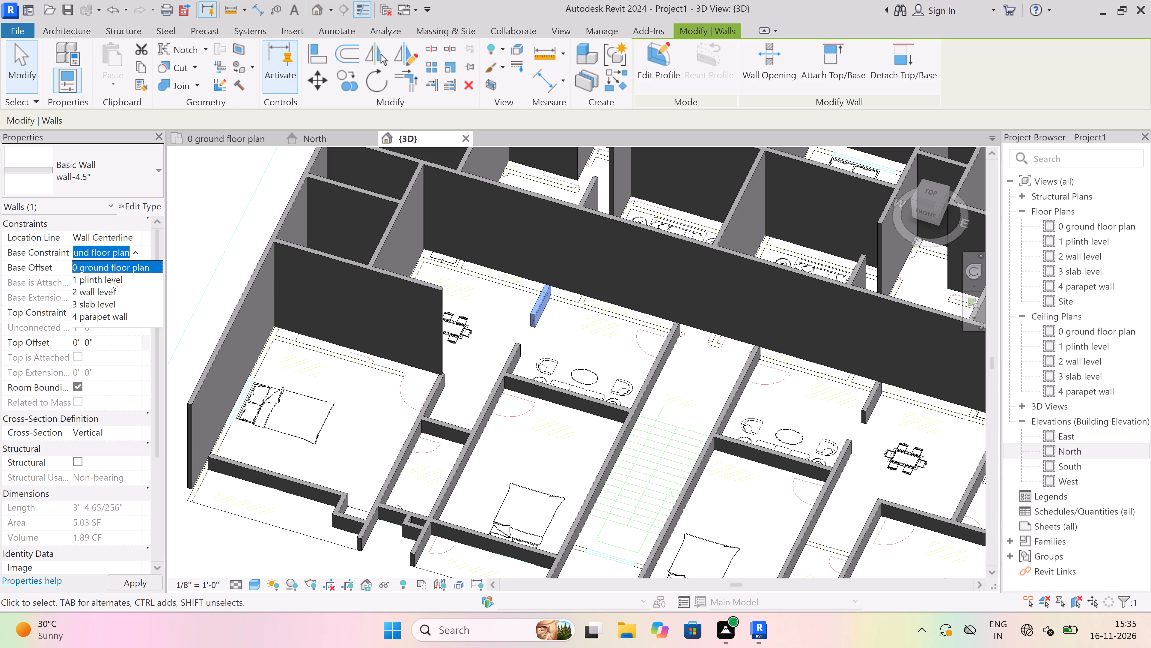
left_click(111, 280)
left_click(129, 311)
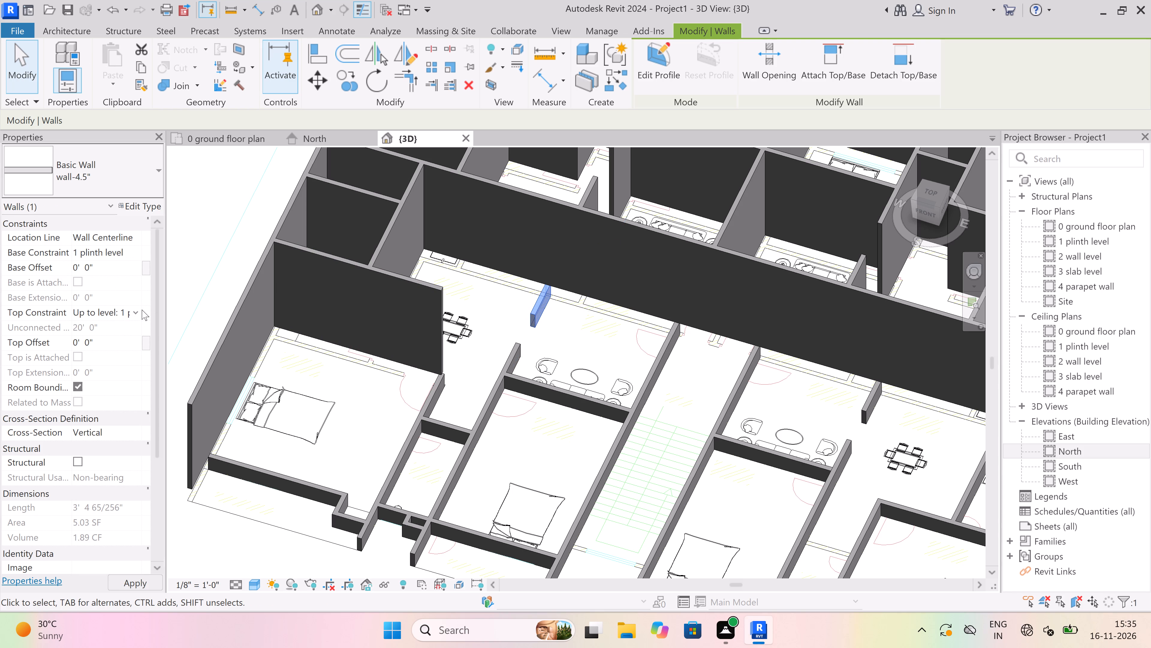
left_click(138, 309)
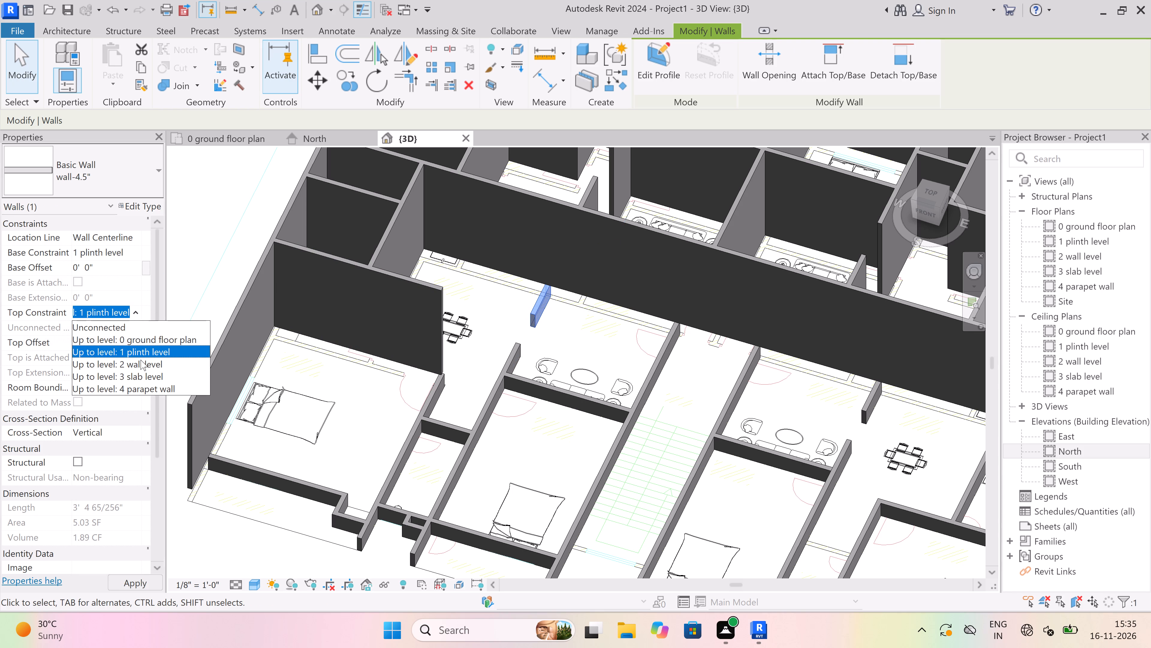
left_click(141, 360)
scroll(457, 376, "down", 5)
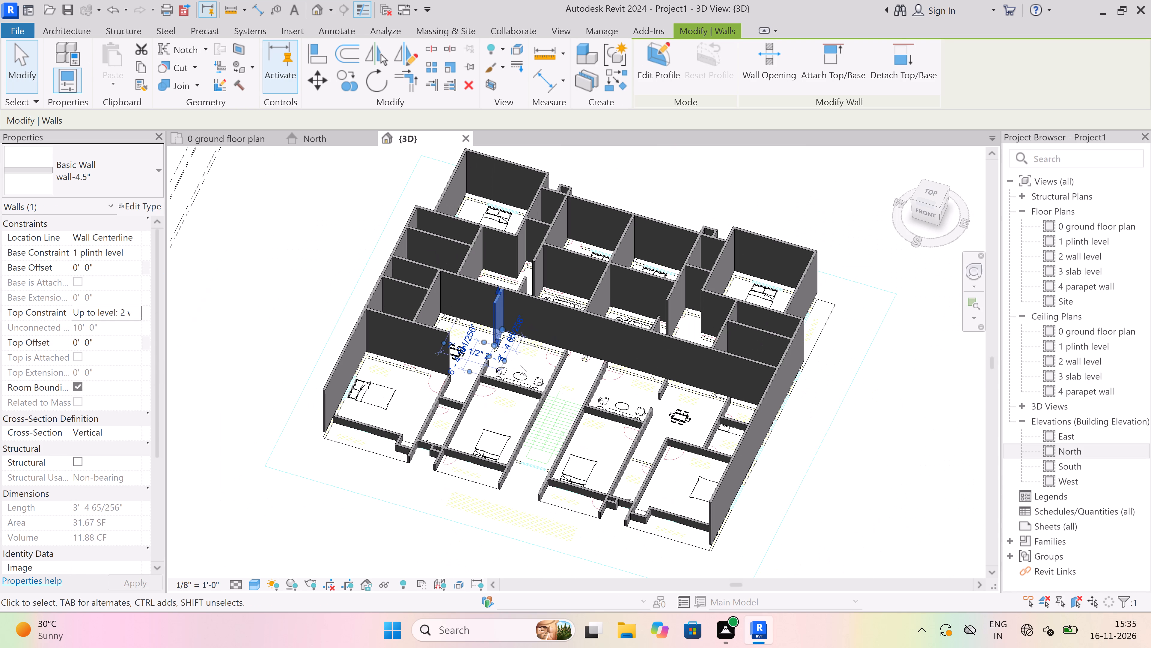
key("Escape")
Set the wall between the southeast flat's toilet and kitchen to base constraint 1 plinth level and top constraint 2 wall level.
scroll(549, 361, "up", 6)
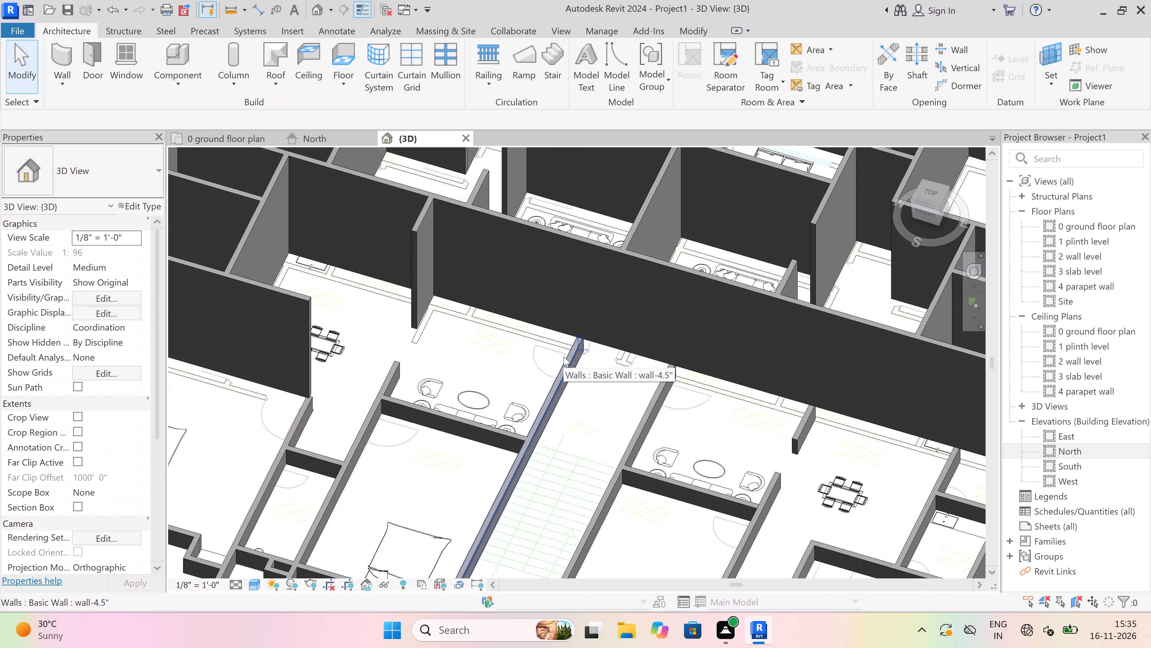
scroll(564, 356, "down", 4)
scroll(744, 388, "down", 4)
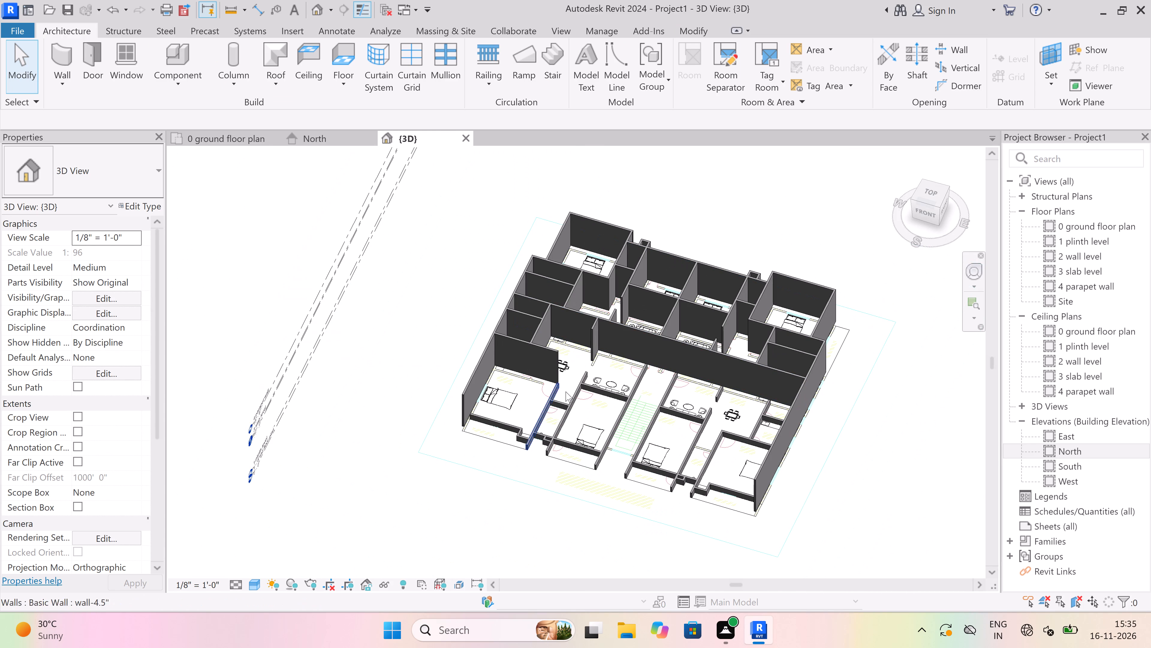
middle_click_drag(456, 374, 675, 445, "shift")
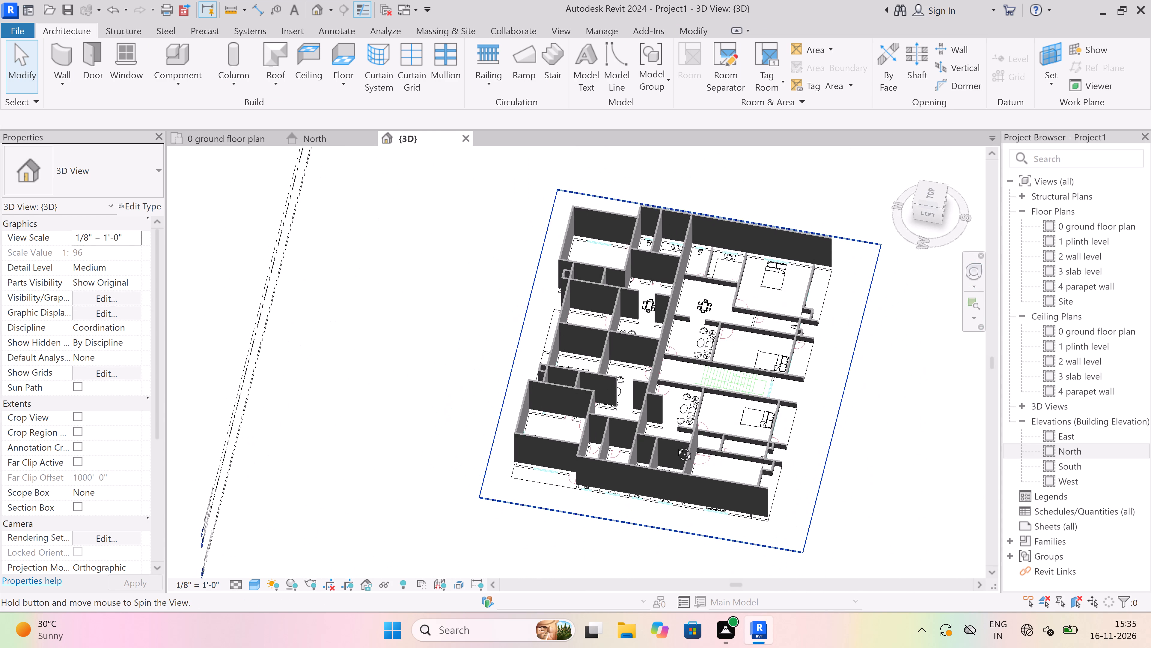
middle_click_drag(675, 445, 658, 459, "shift")
scroll(724, 250, "up", 5)
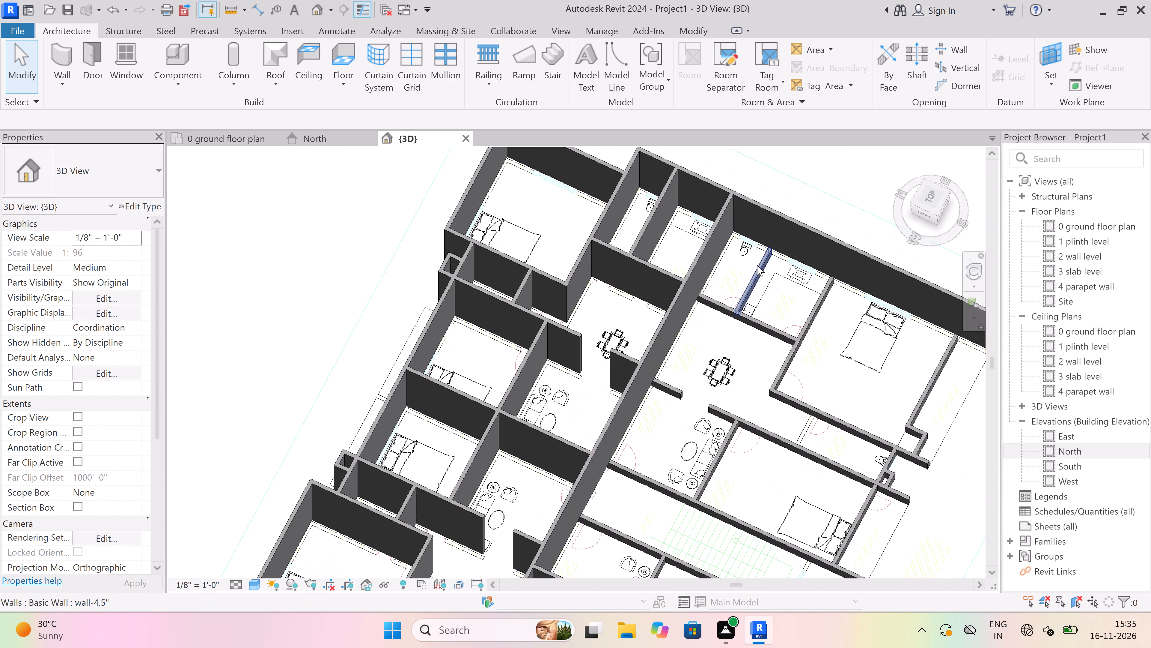
scroll(760, 263, "up", 3)
left_click(769, 255)
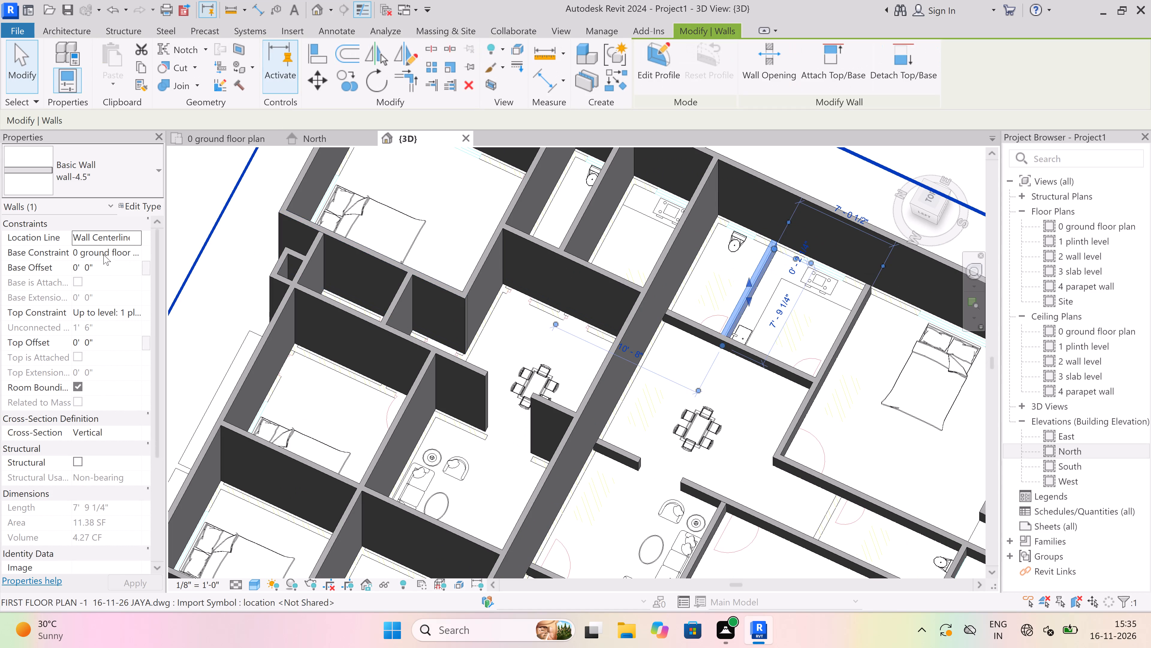
left_click(135, 251)
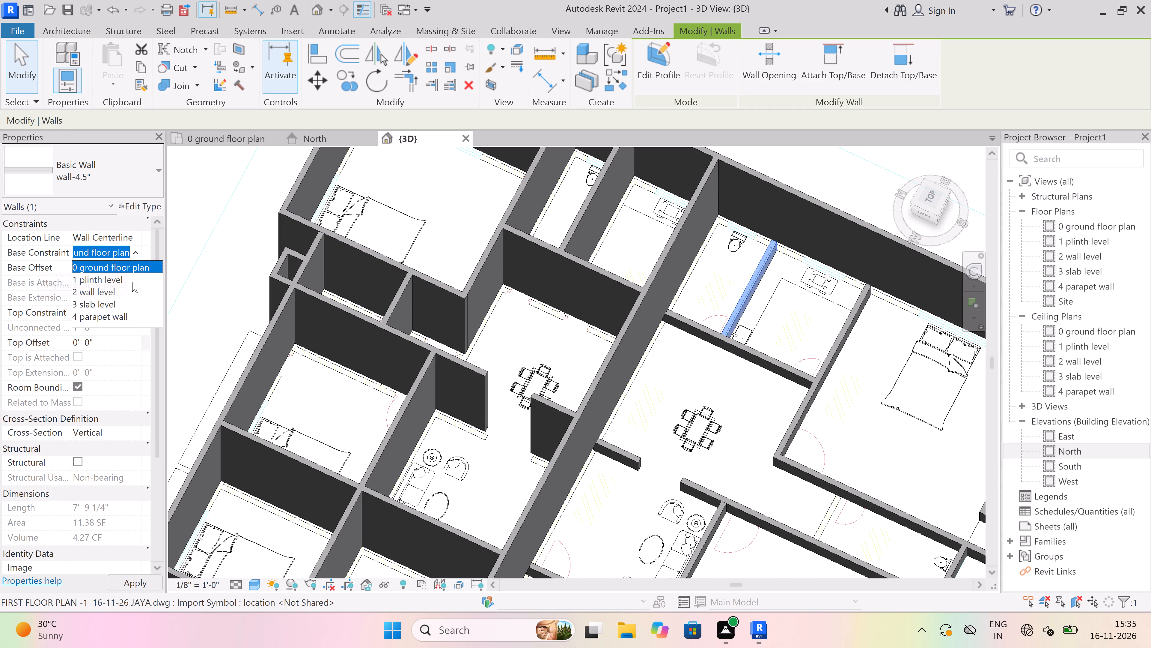
left_click(128, 277)
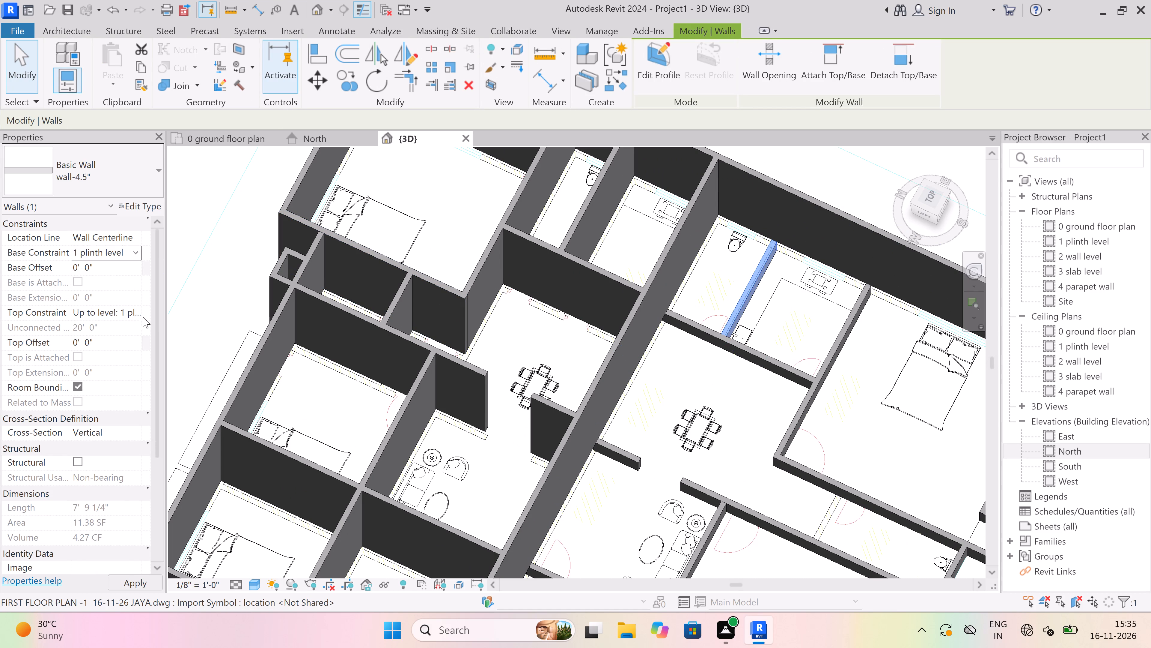
left_click(135, 309)
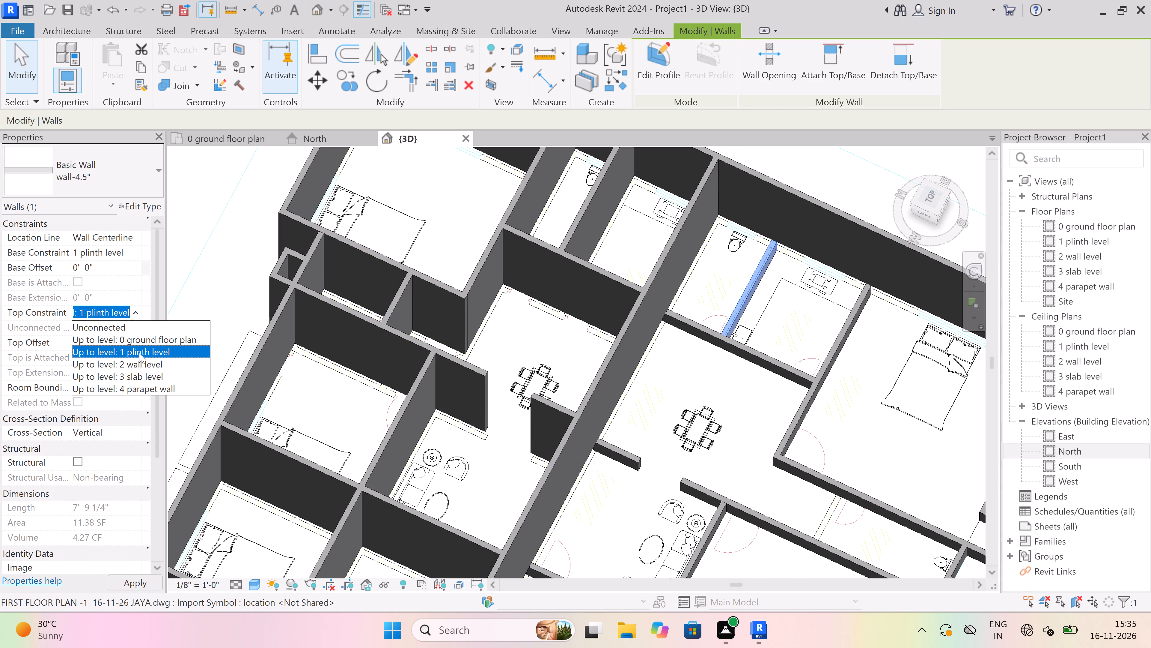
left_click(141, 362)
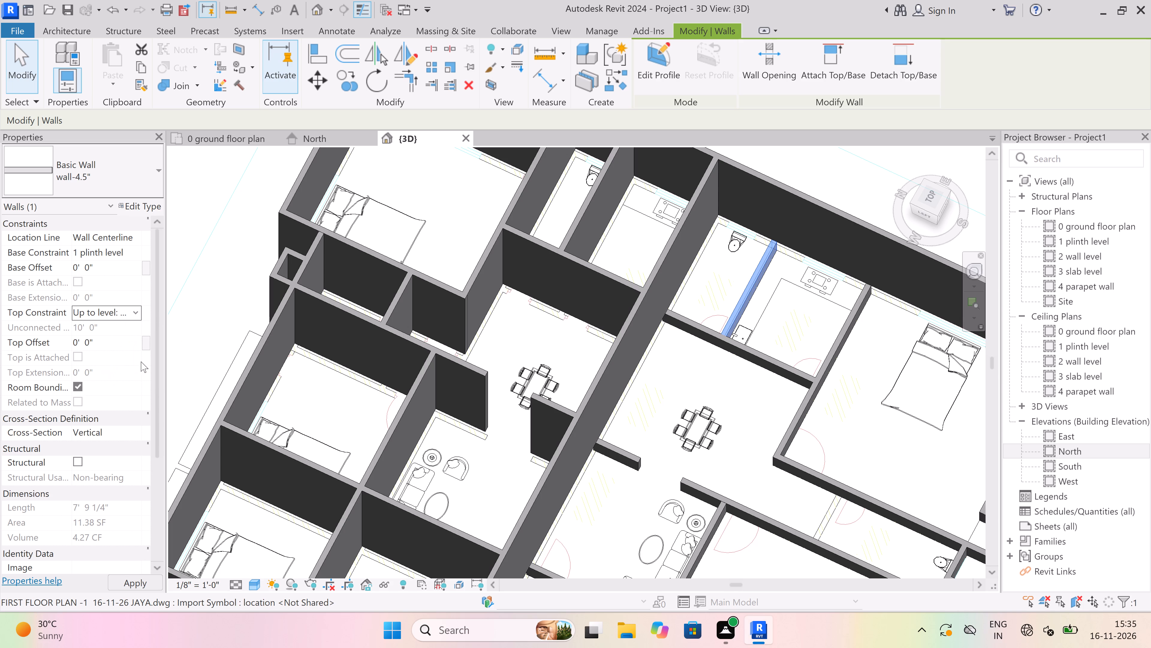
key("Escape")
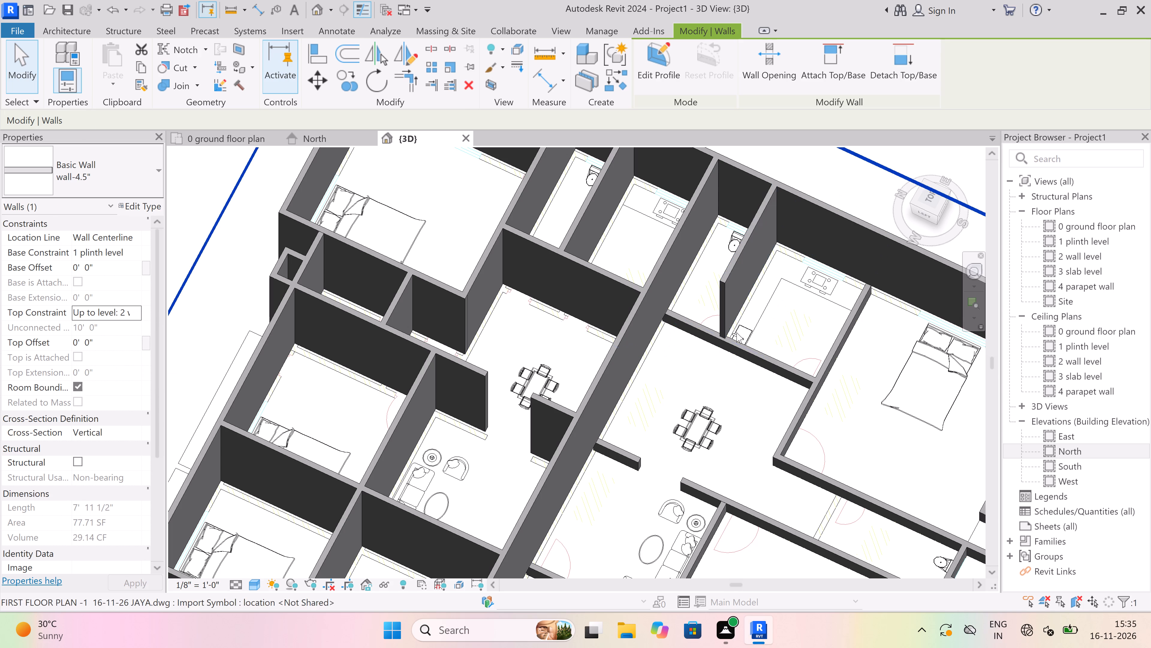
Set the southeast flat's wall between the kitchen and dining area to base constraint 1 plinth level and top constraint 2 wall level.
left_click(748, 342)
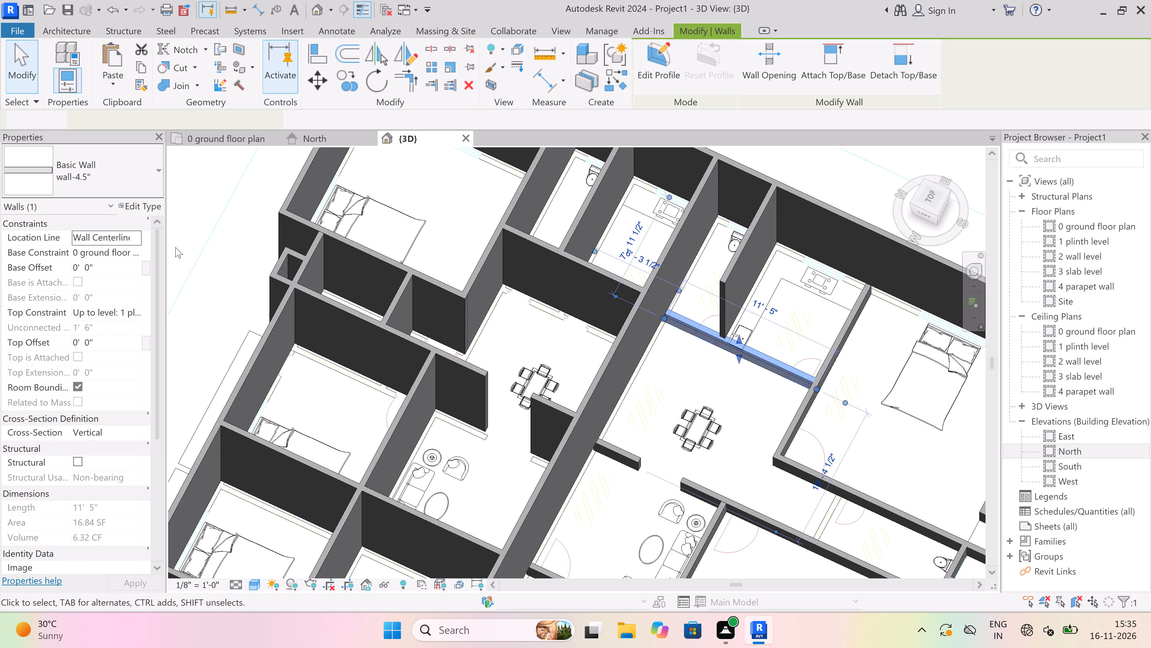
left_click(126, 252)
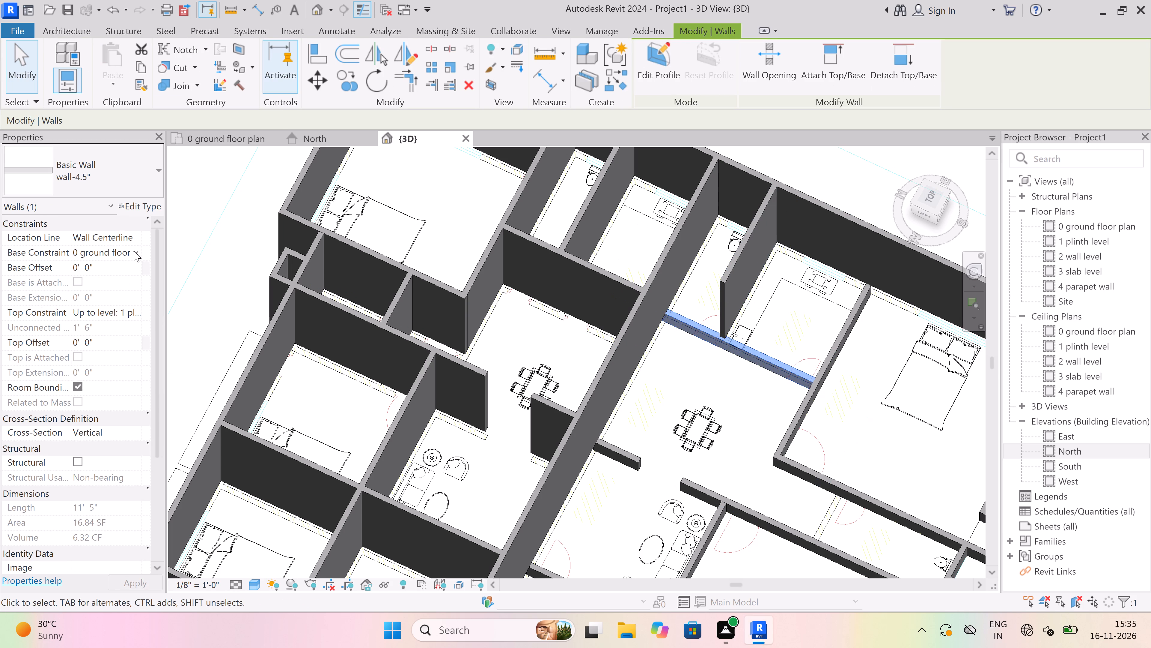
left_click(134, 251)
left_click(129, 278)
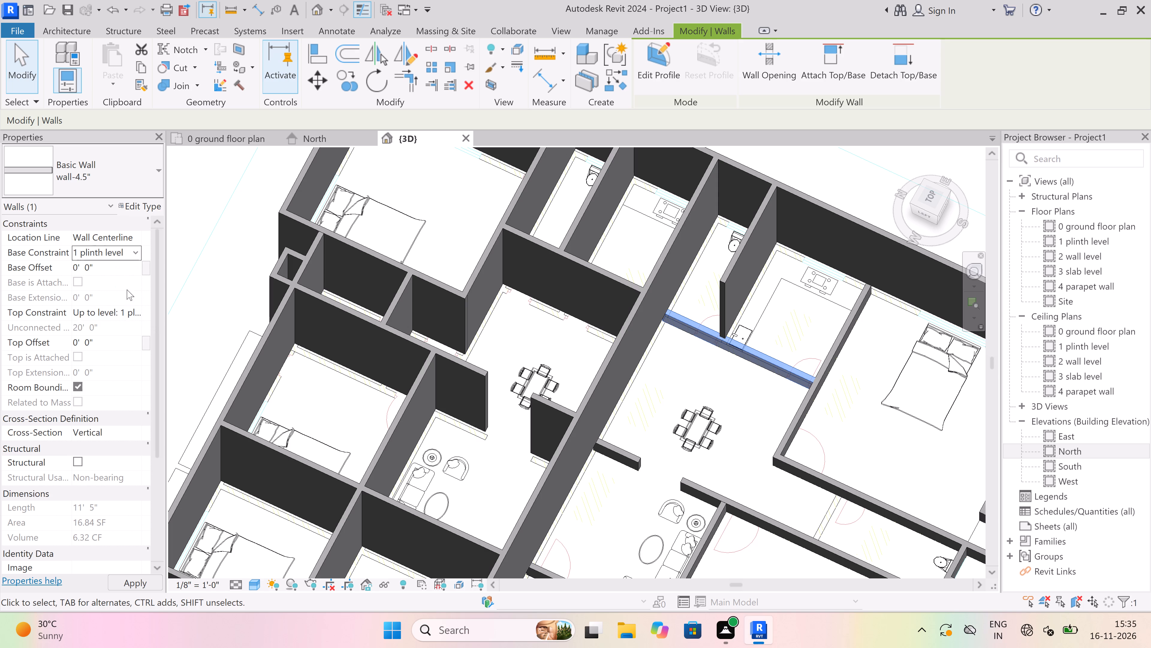
left_click(129, 312)
left_click(134, 307)
left_click(142, 362)
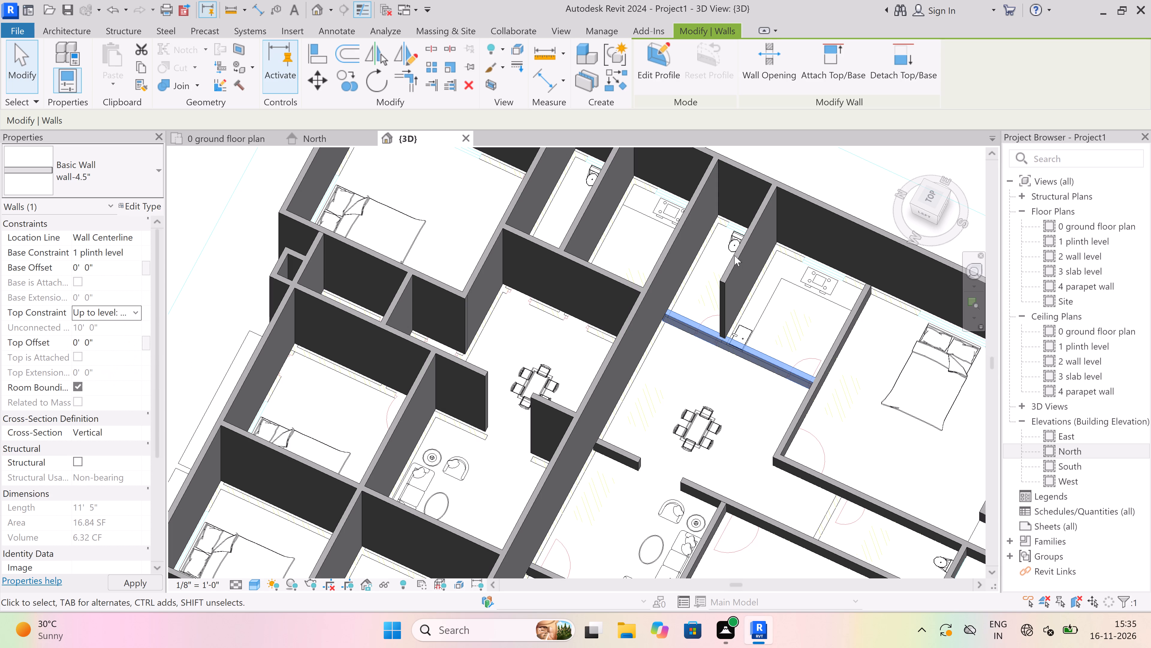
key("Escape")
Set the southeast flat's wall between the kitchen and corner bedroom to base constraint 1 plinth level and top constraint 2 wall level.
scroll(719, 294, "down", 5)
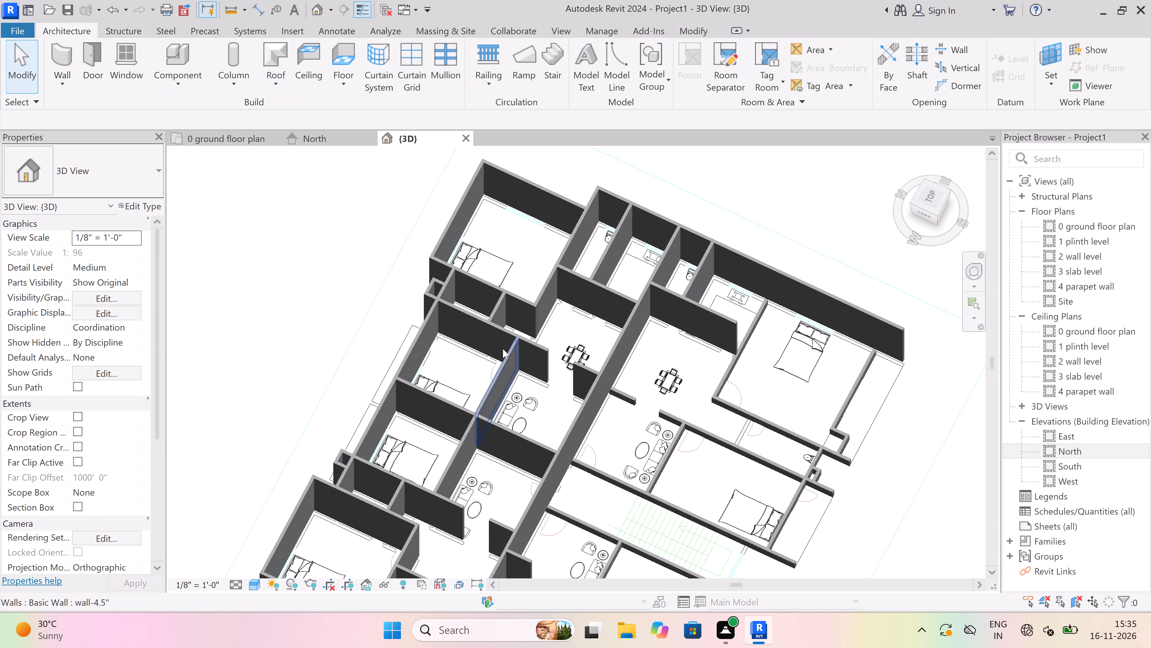
scroll(503, 349, "down", 2)
scroll(681, 295, "up", 6)
scroll(575, 301, "down", 2)
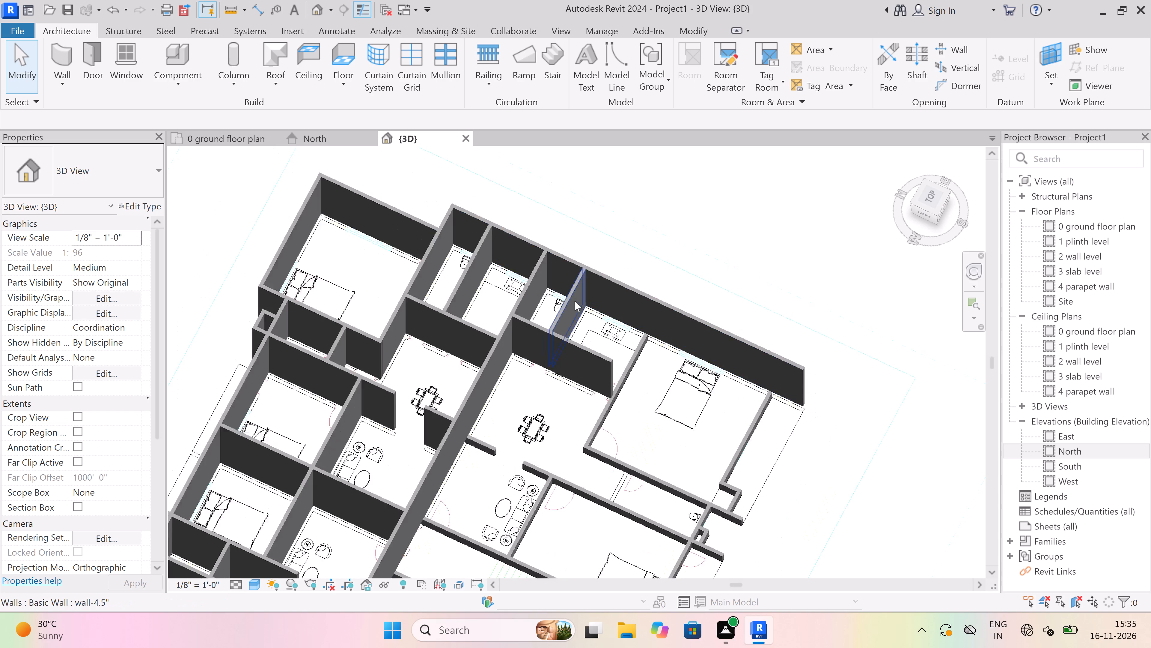
scroll(575, 301, "down", 5)
scroll(605, 360, "up", 4)
scroll(599, 313, "up", 5)
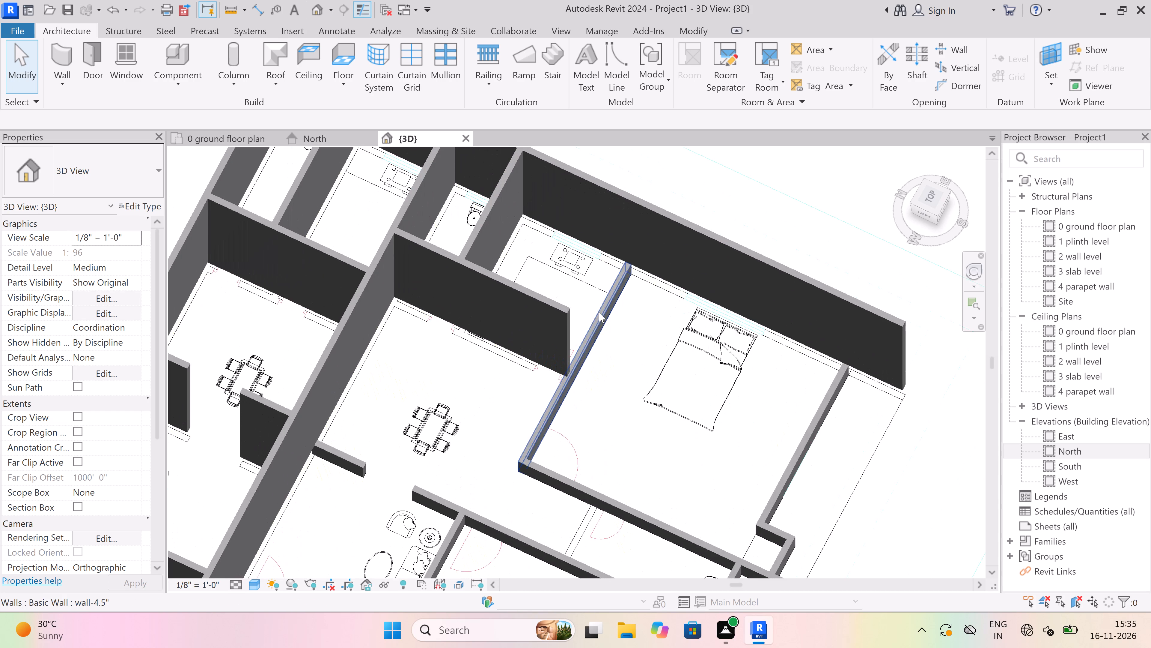
scroll(599, 312, "down", 4)
scroll(640, 440, "up", 3)
scroll(531, 286, "up", 2)
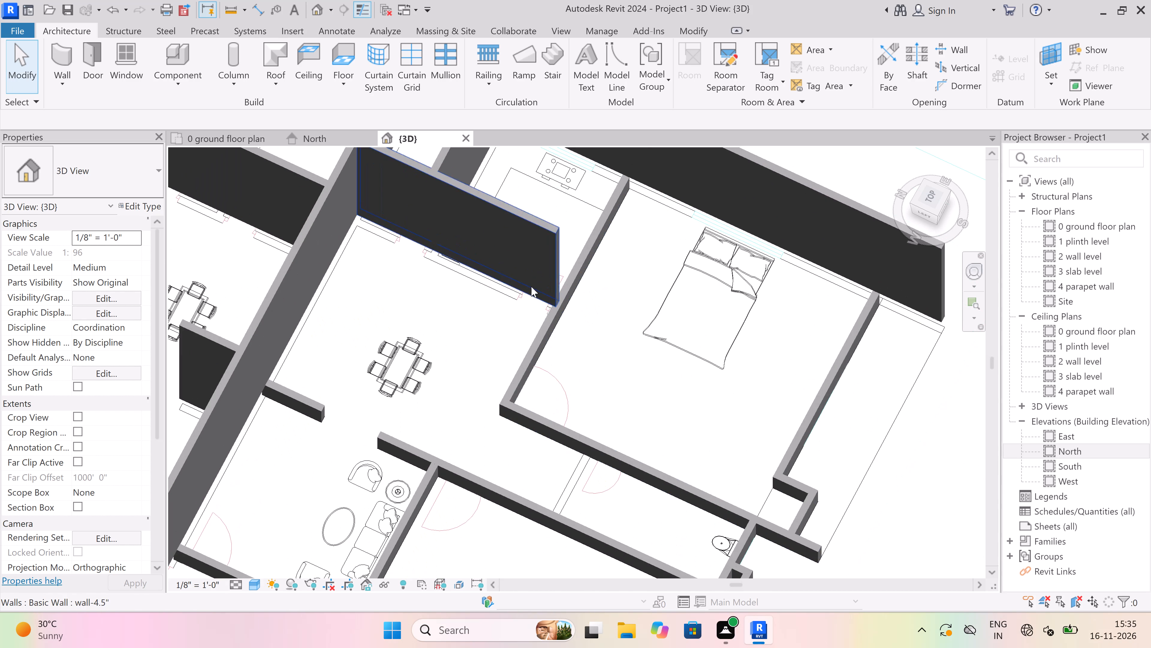
left_click(547, 322)
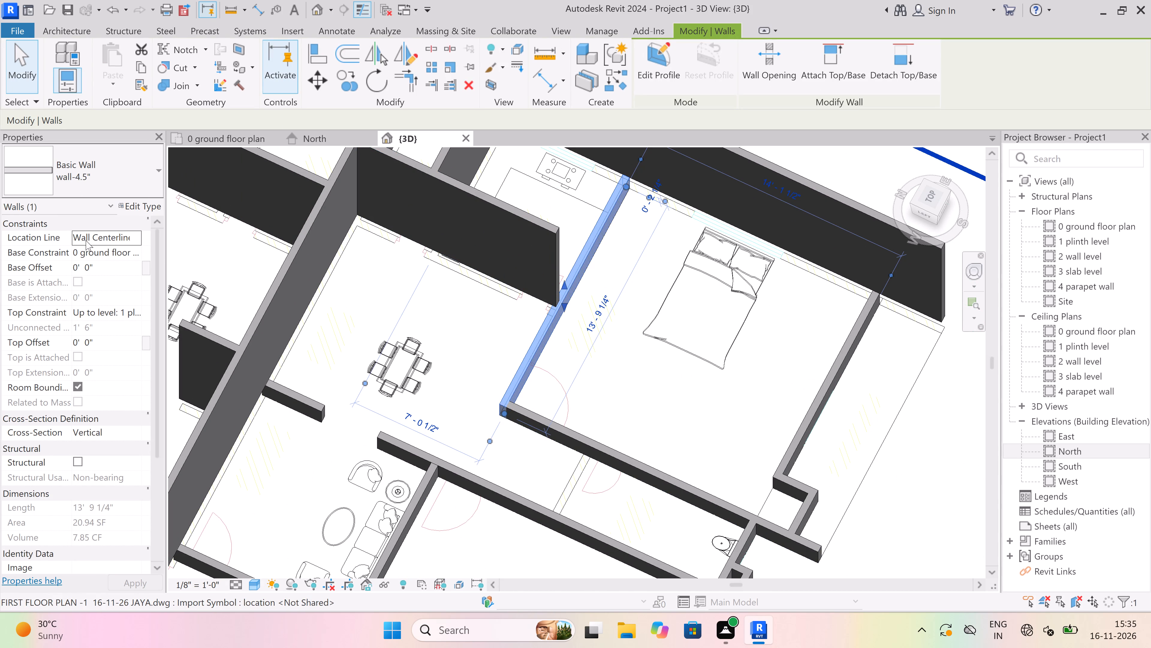
left_click(132, 254)
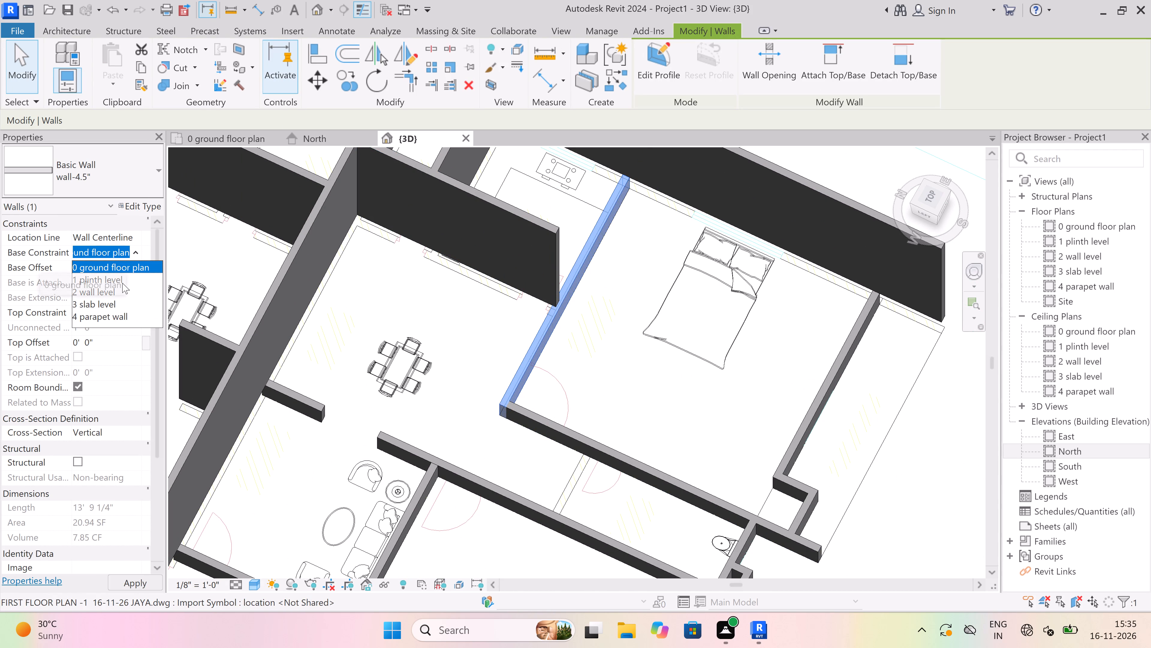
left_click(120, 277)
left_click(133, 314)
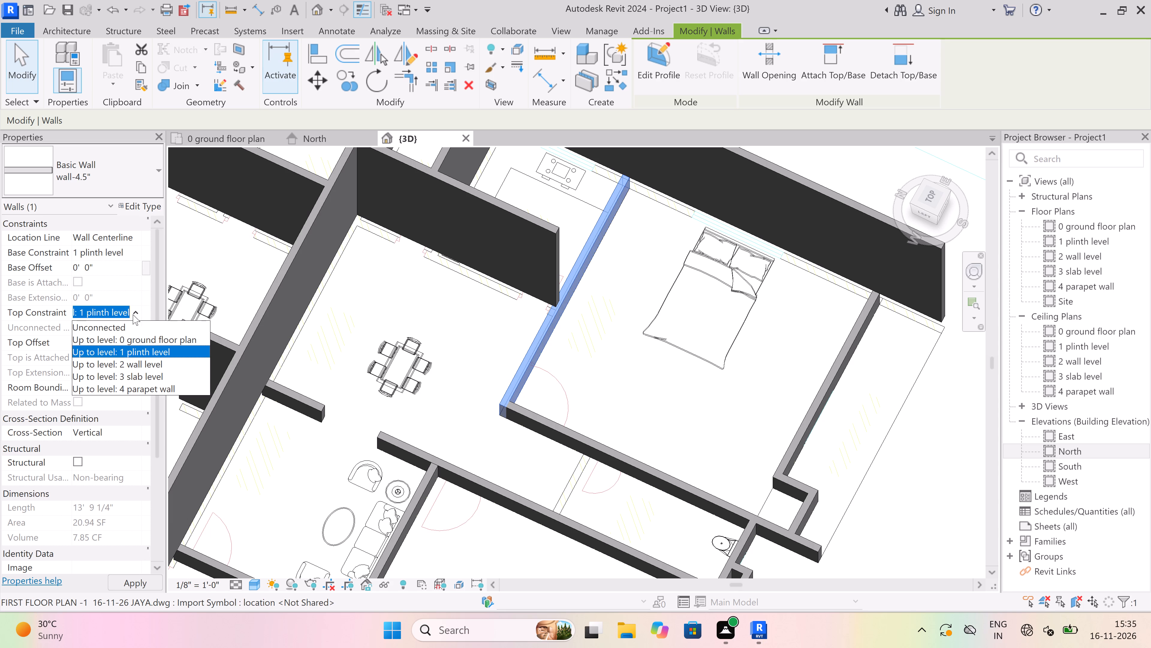
left_click(142, 368)
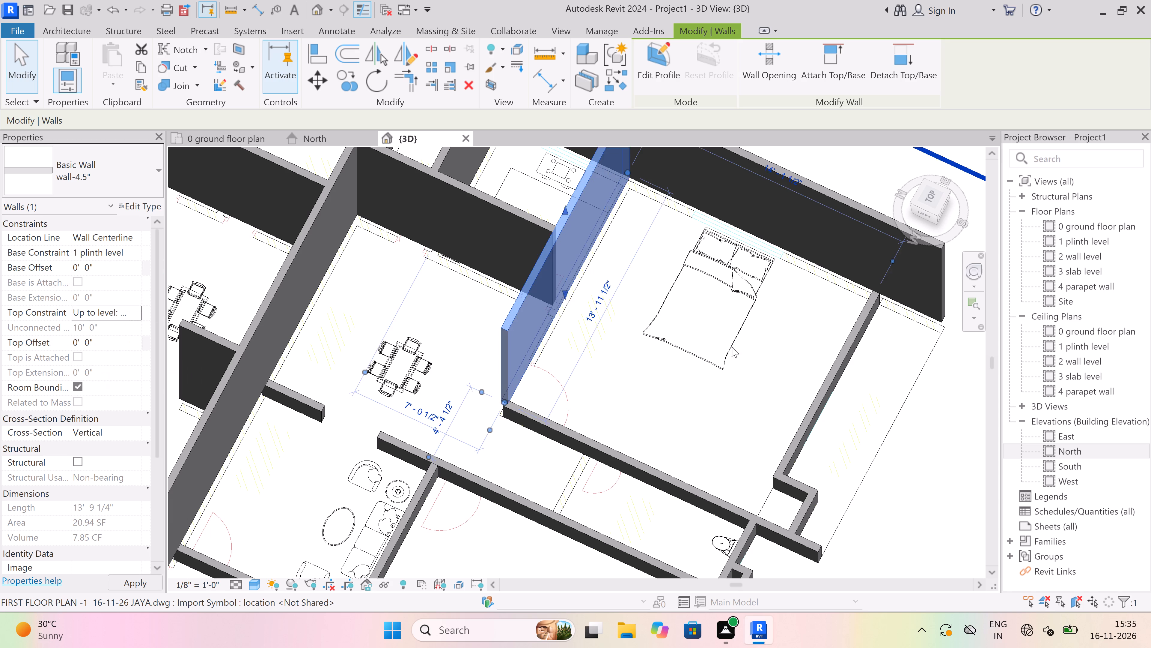
scroll(690, 355, "down", 5)
key("Escape")
scroll(543, 366, "down", 3)
scroll(449, 391, "up", 1)
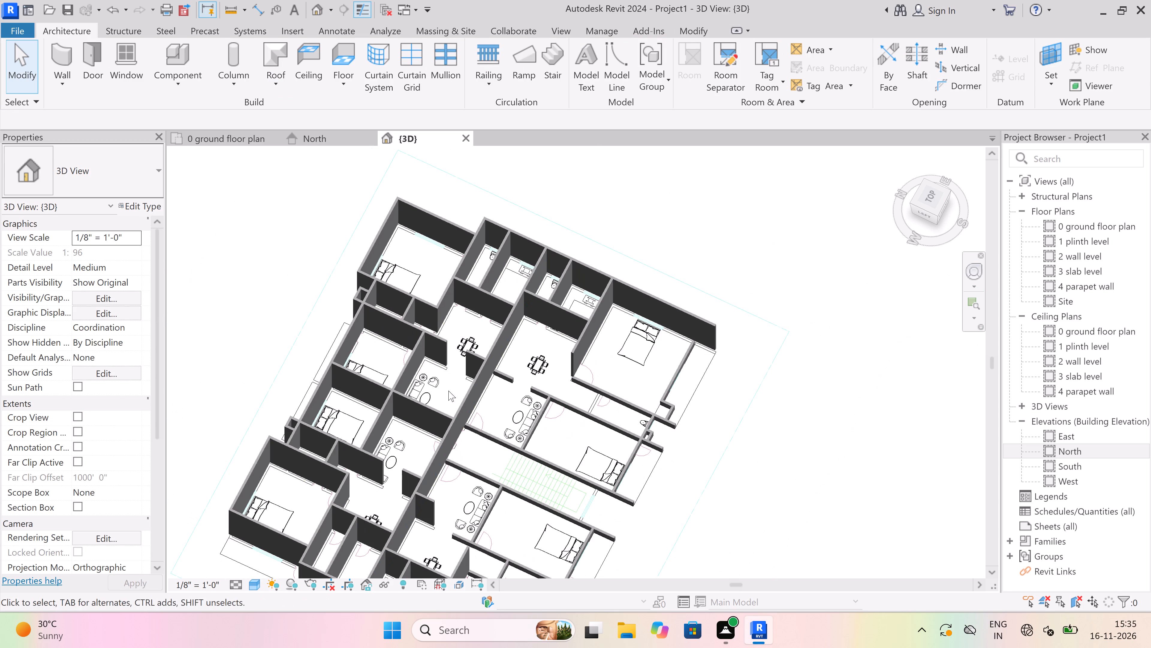
Set the short wall between the southeast flat's dining and living areas to base constraint 1 plinth level and top constraint 2 wall level.
scroll(448, 391, "up", 6)
left_click(561, 372)
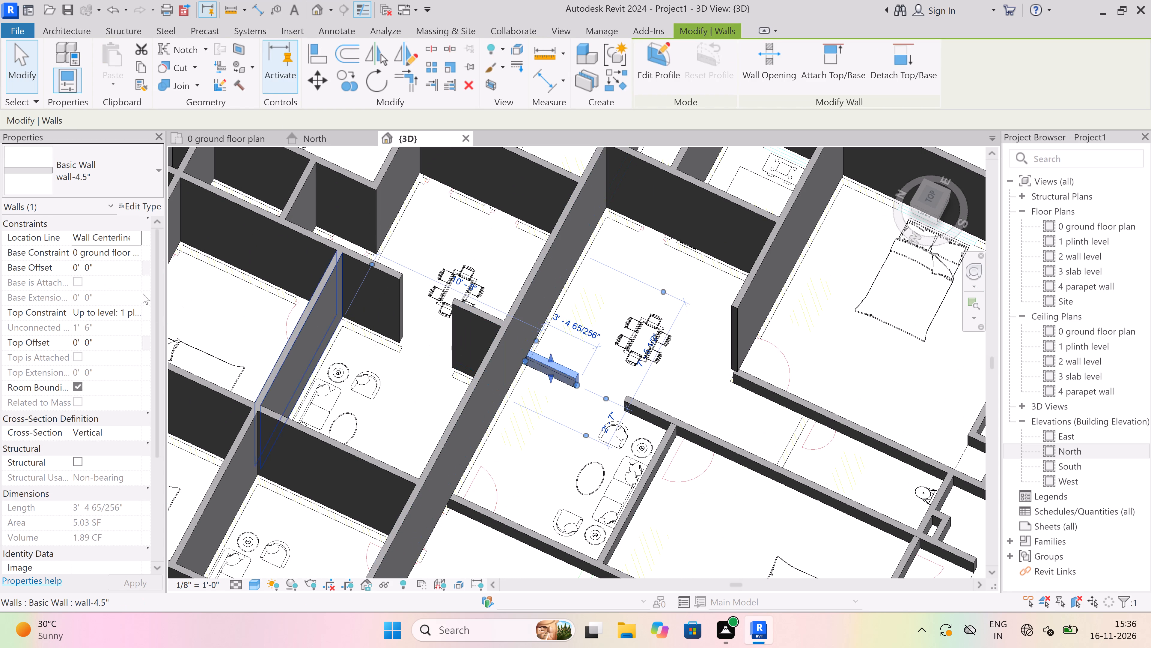
left_click(132, 249)
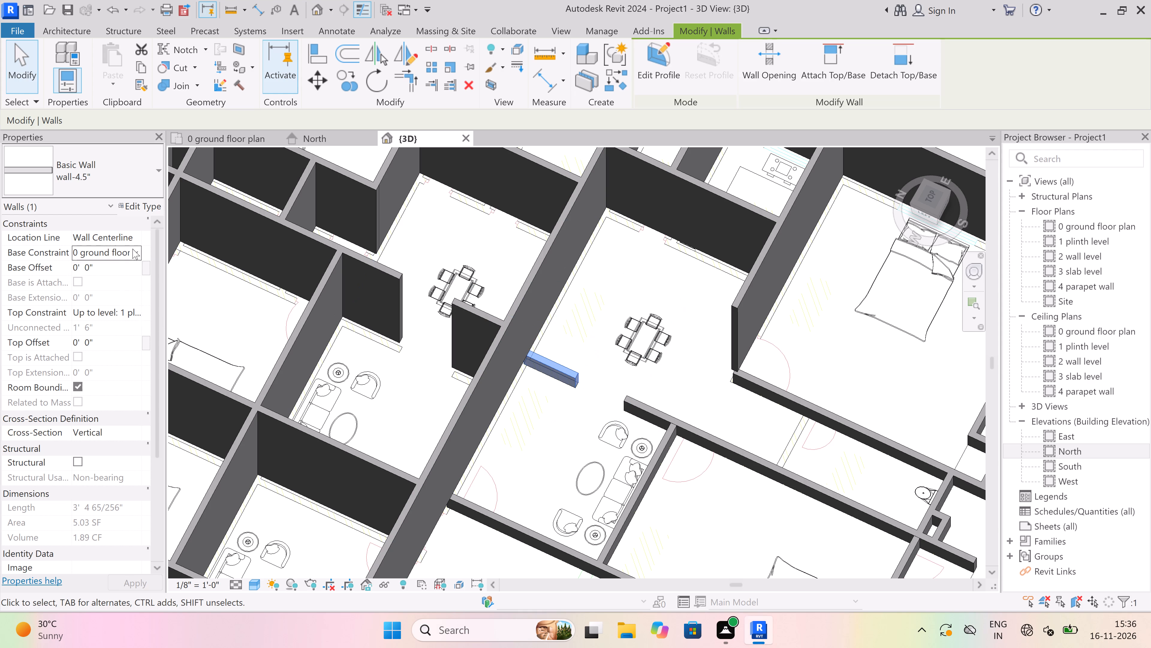
left_click(122, 279)
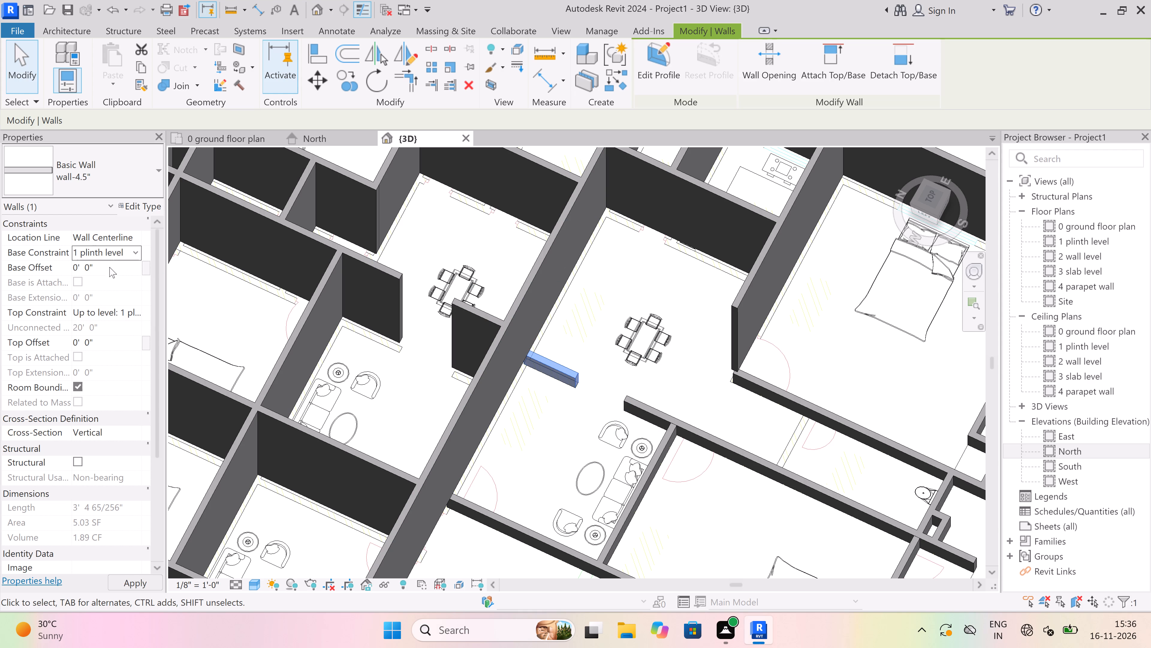
left_click(139, 311)
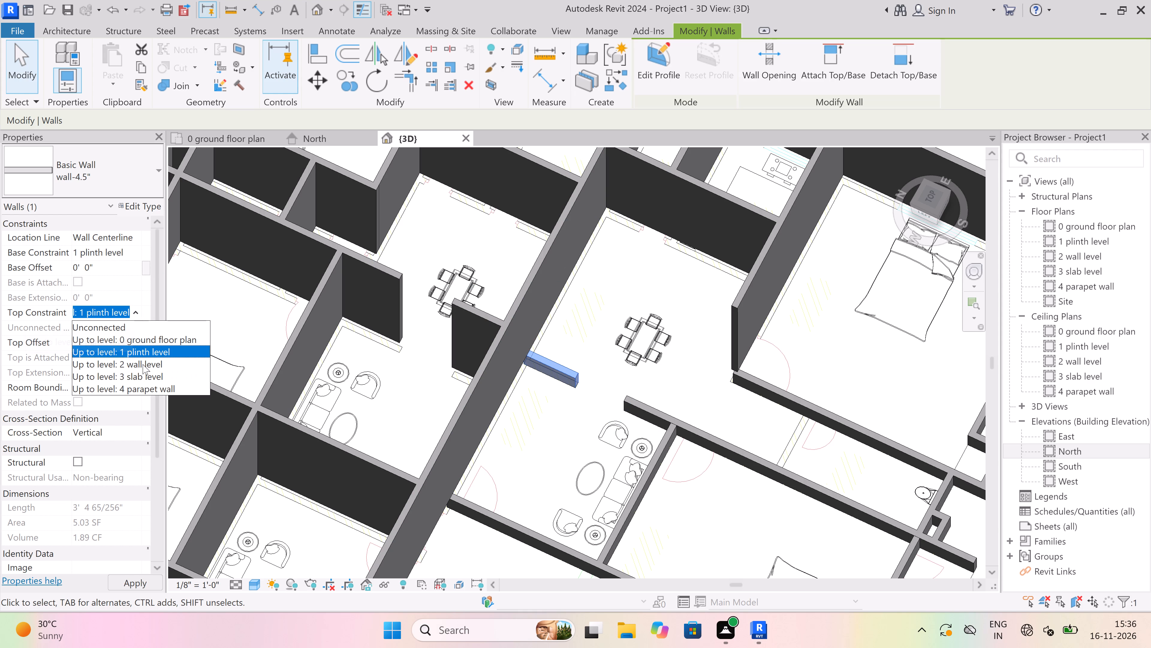
left_click(143, 364)
scroll(480, 365, "down", 5)
key("Escape")
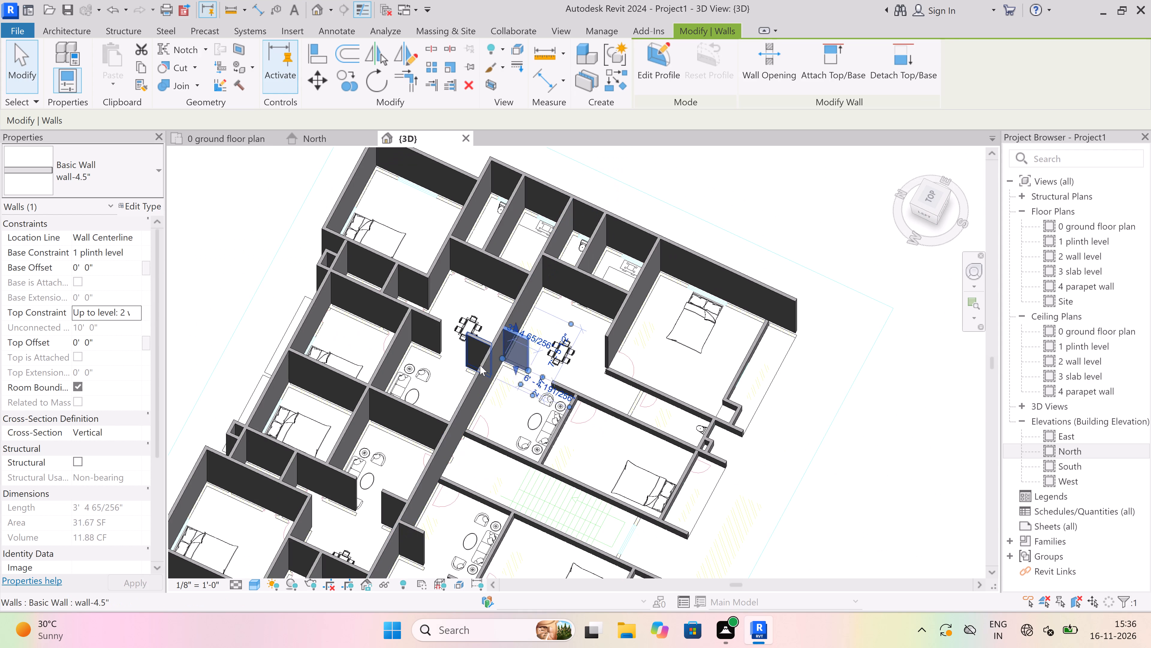
Set the southeast flat's long wall between the corner bedroom and toilet passage to base constraint 1 plinth level and top constraint 2 wall level.
scroll(661, 316, "up", 5)
left_click(617, 442)
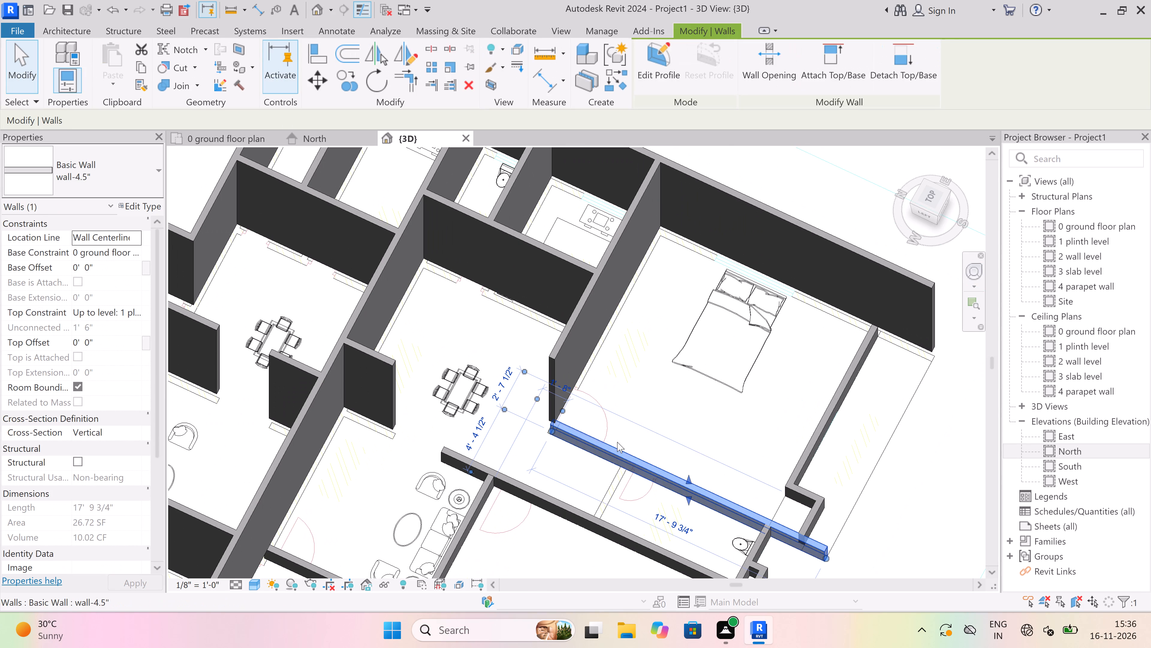
left_click(132, 249)
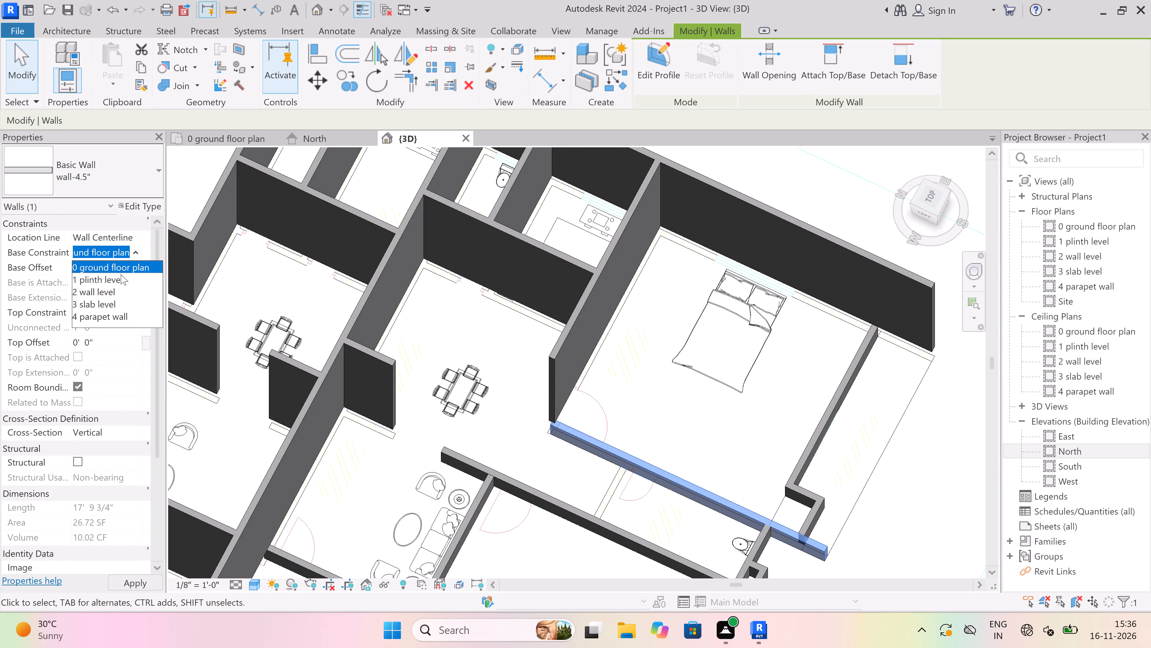
left_click(121, 274)
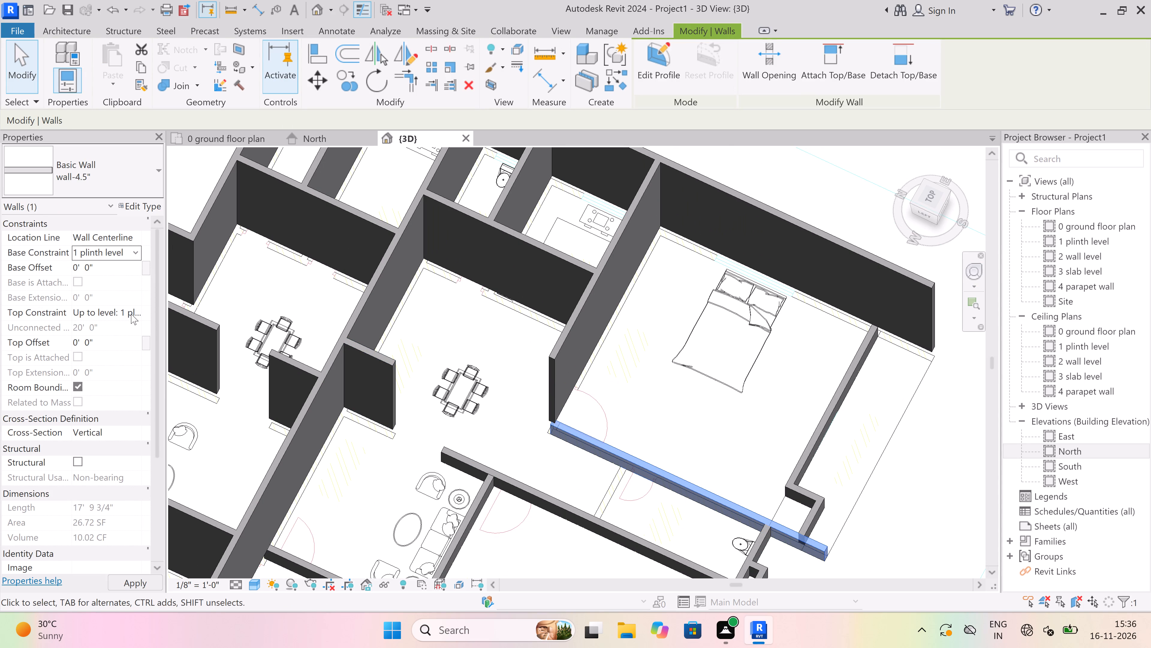
left_click(131, 312)
left_click(143, 362)
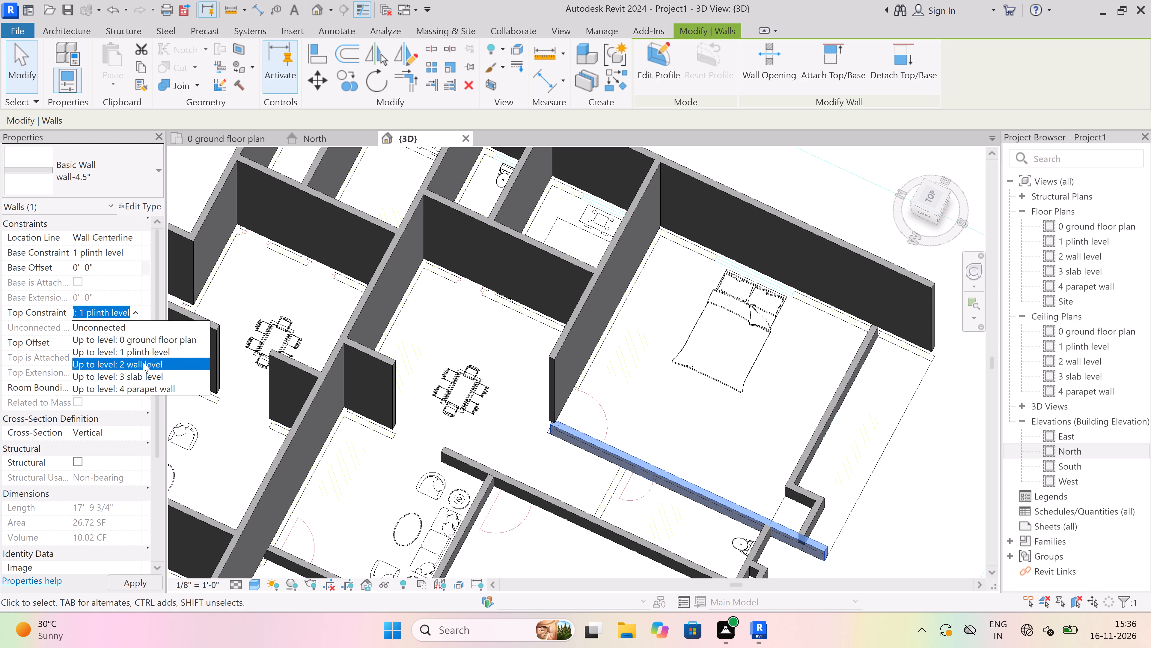
scroll(604, 315, "down", 5)
key("Escape")
Set the main south wall of the southeast flat's corner bedroom to base constraint 1 plinth level and top constraint 2 wall level.
scroll(760, 332, "up", 2)
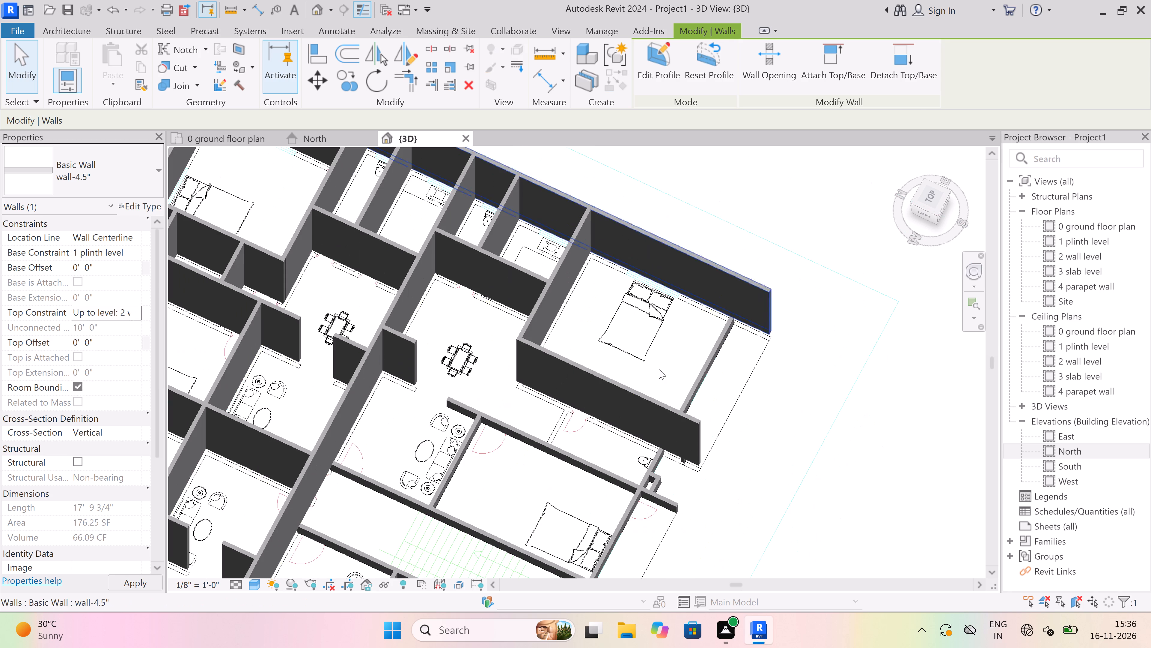
scroll(537, 351, "down", 4)
middle_click_drag(592, 340, 384, 373)
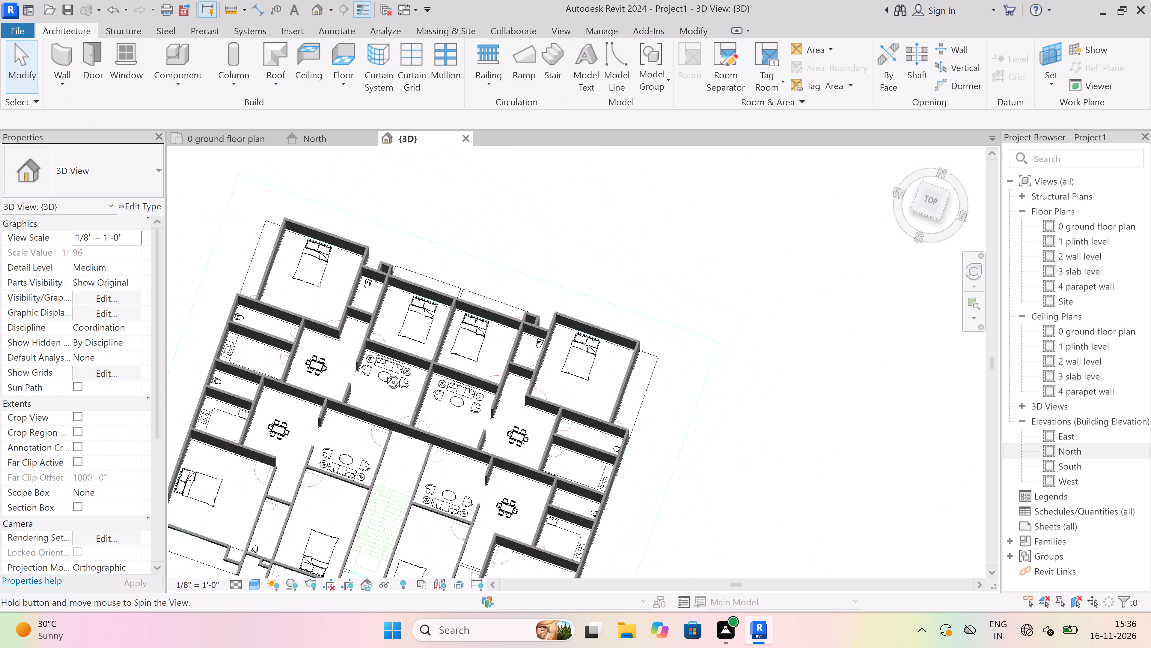
middle_click_drag(384, 373, 419, 274)
scroll(384, 343, "down", 3)
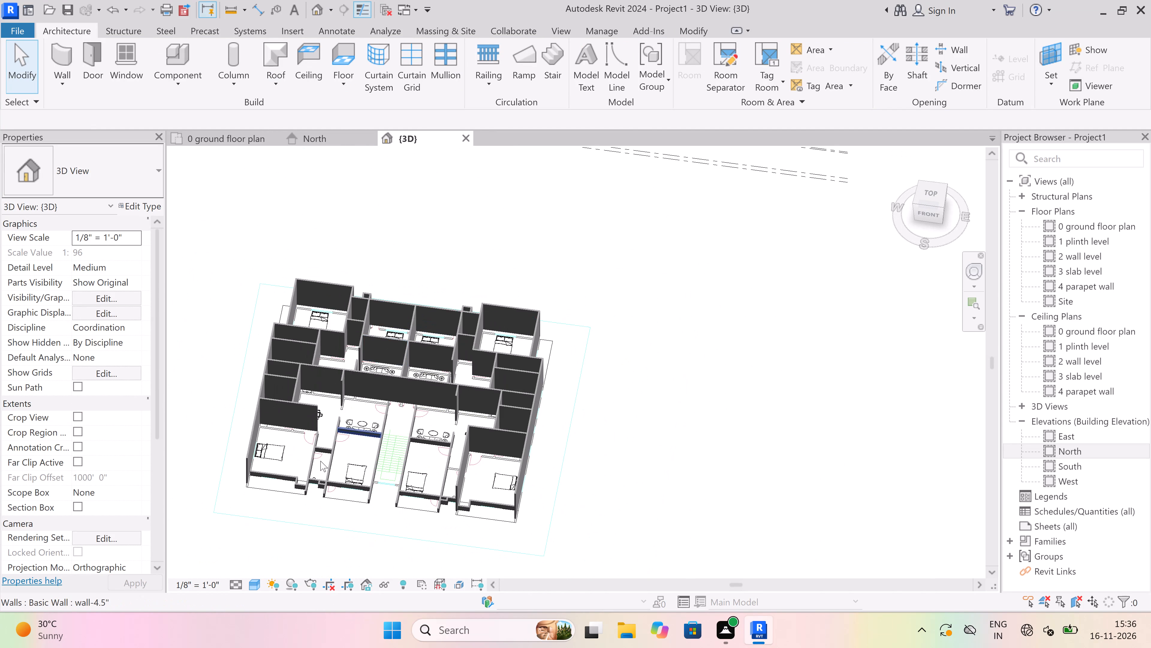
scroll(320, 461, "up", 3)
scroll(520, 535, "up", 3)
scroll(617, 606, "up", 4)
scroll(617, 544, "up", 2)
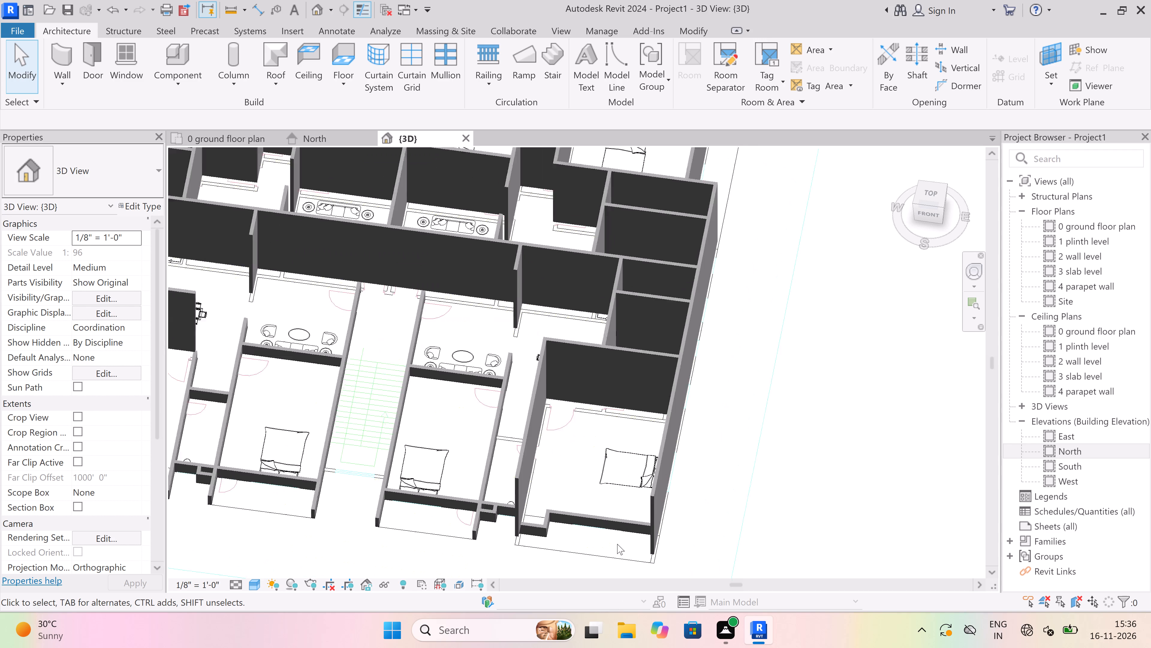
scroll(617, 544, "up", 2)
left_click(609, 509)
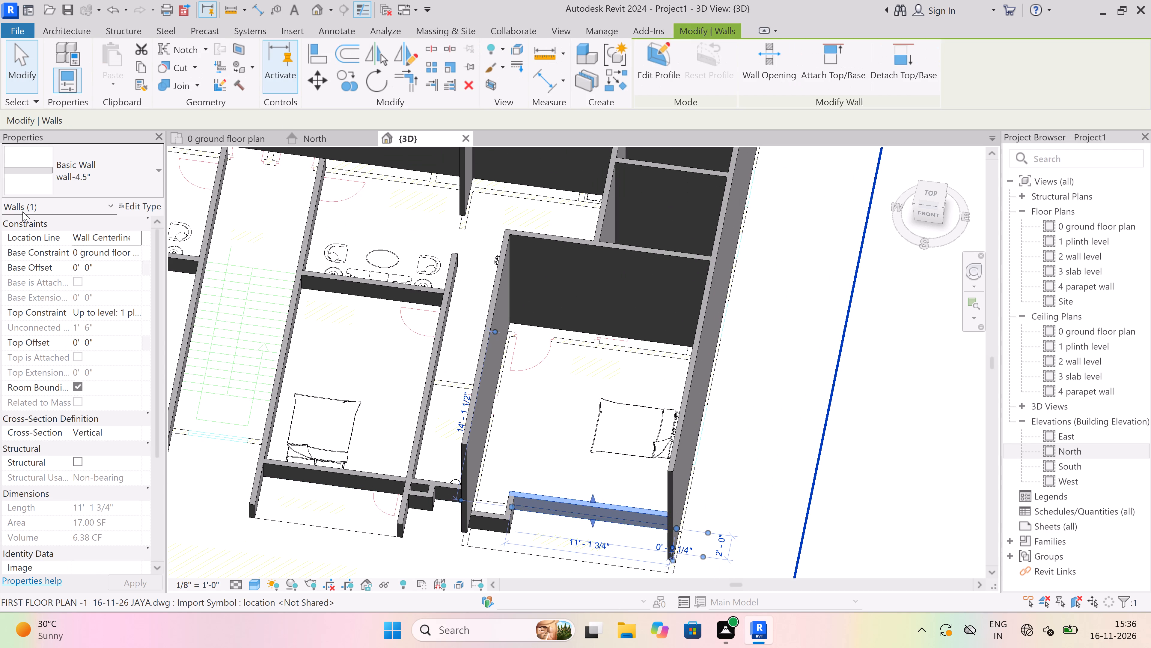
left_click(133, 249)
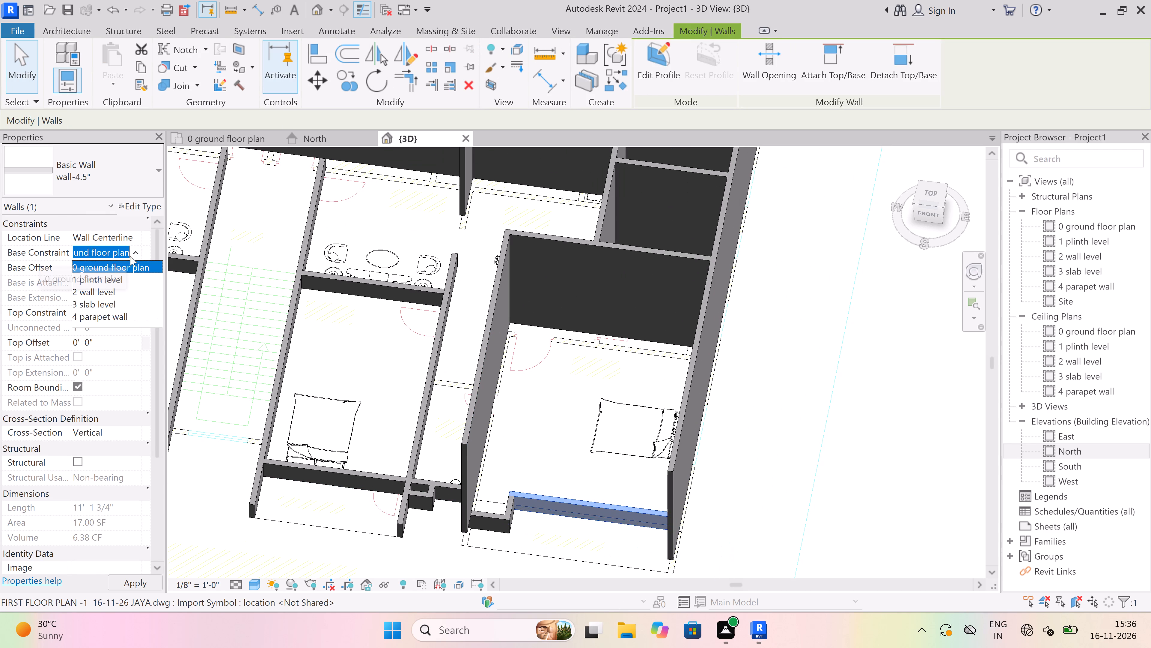
left_click(111, 280)
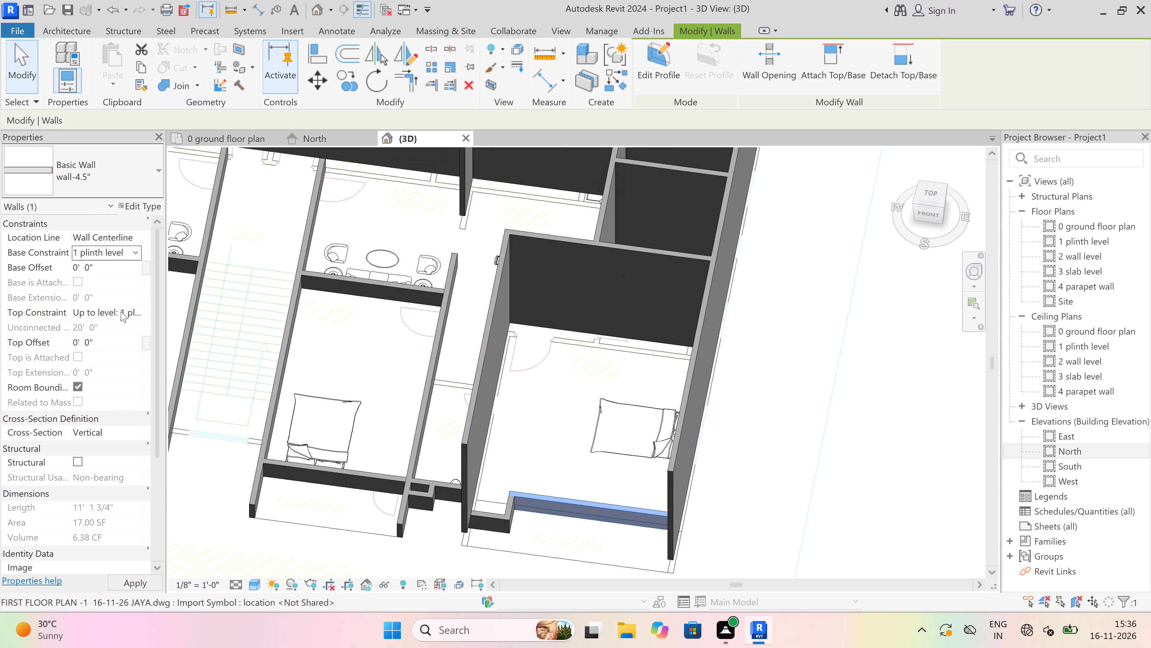
left_click(135, 311)
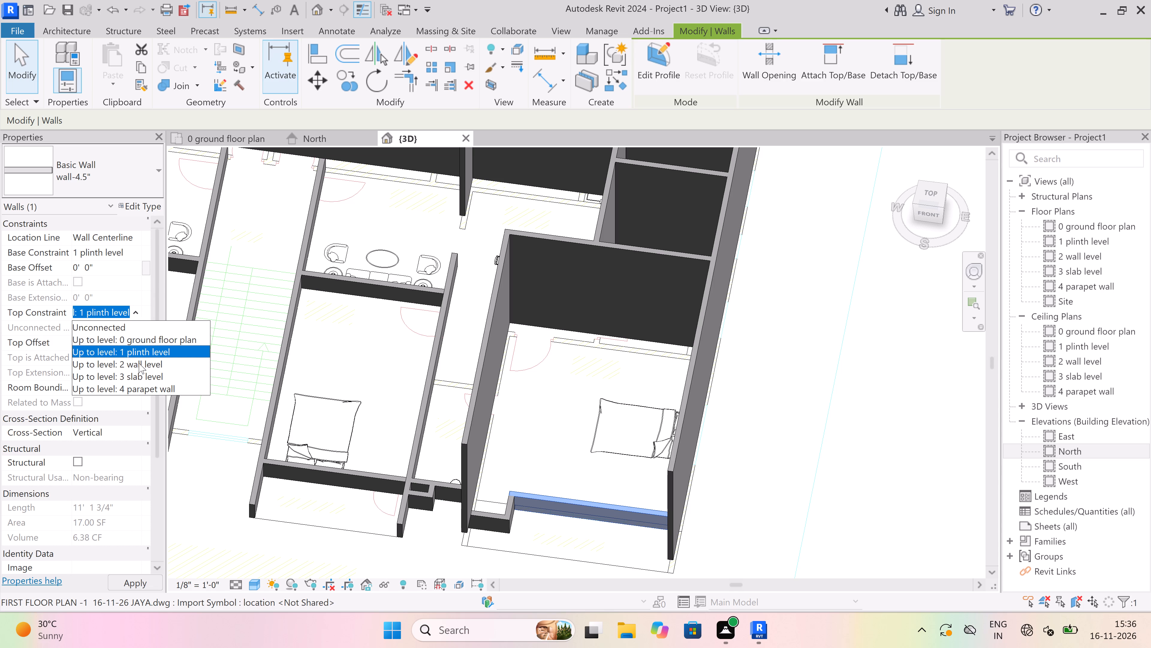
left_click(139, 362)
scroll(573, 379, "down", 4)
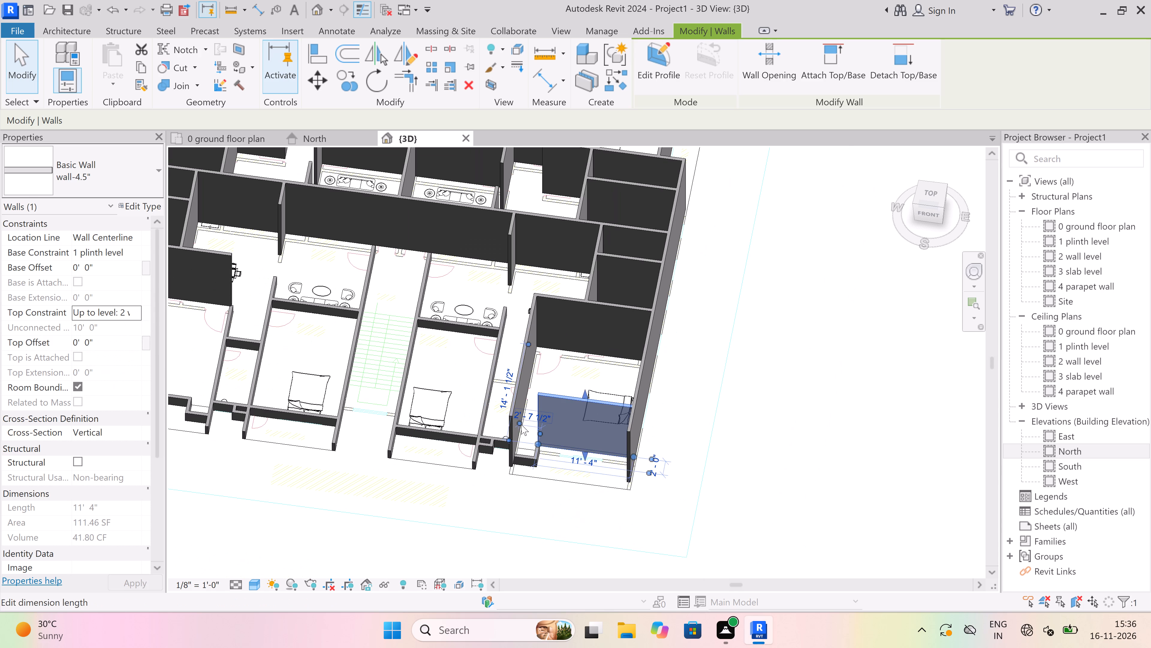
key("Escape")
Set the 2' return wall at the southeast corner bedroom's south side to base constraint 1 plinth level and top constraint 2 wall level.
scroll(524, 454, "up", 11)
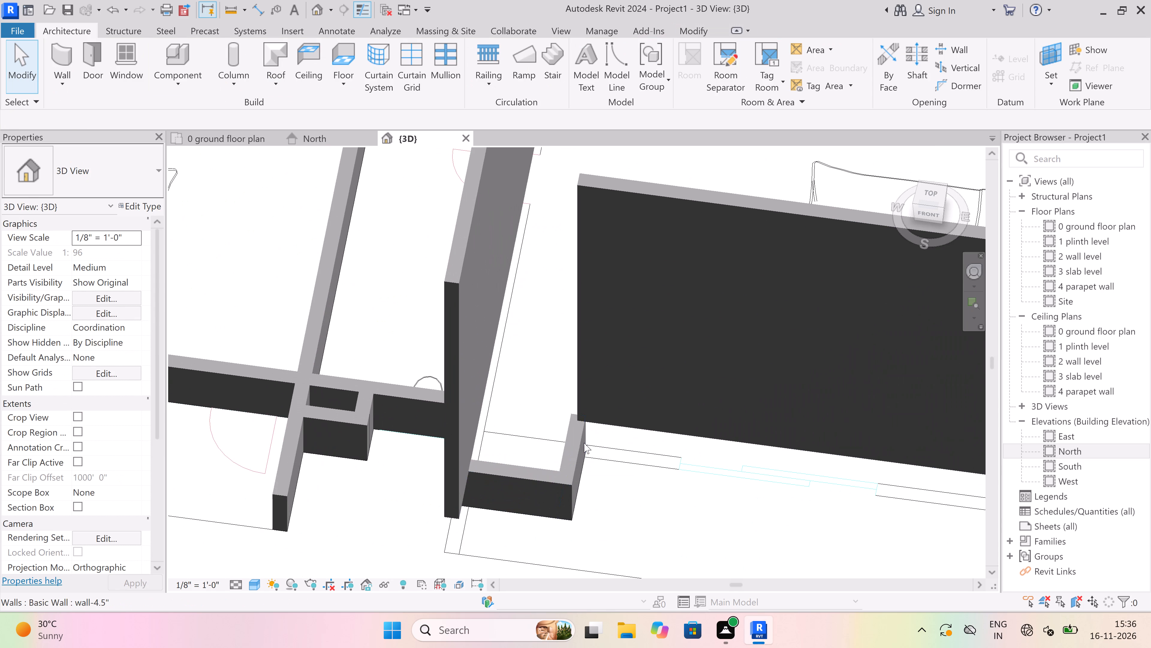
left_click(569, 454)
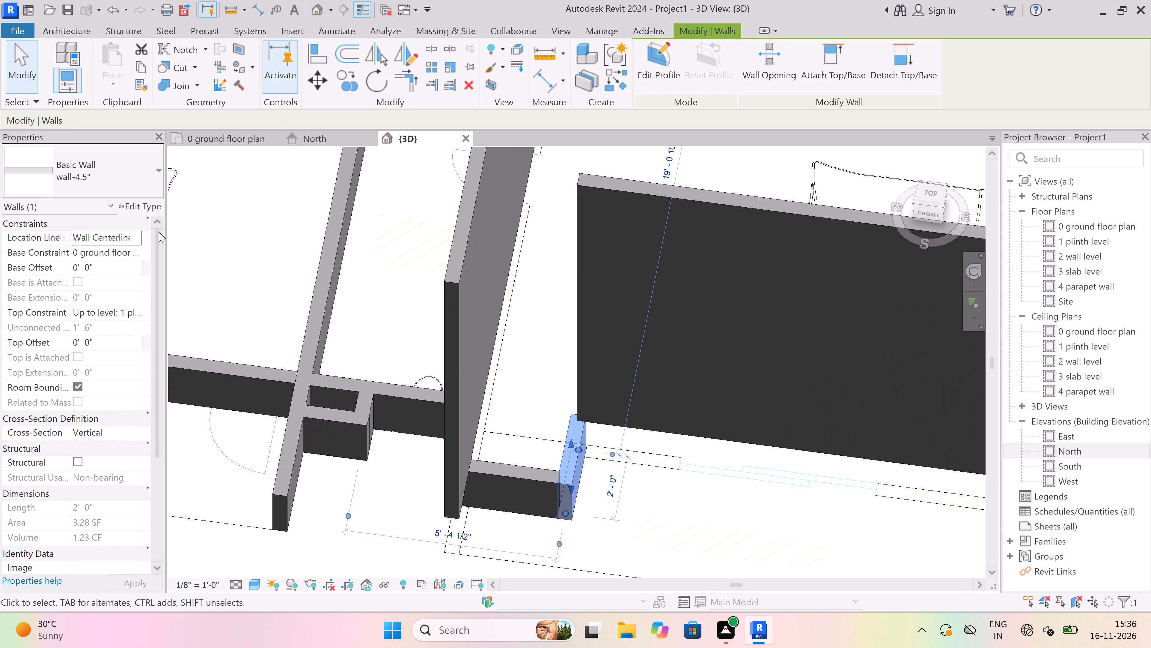
left_click(135, 251)
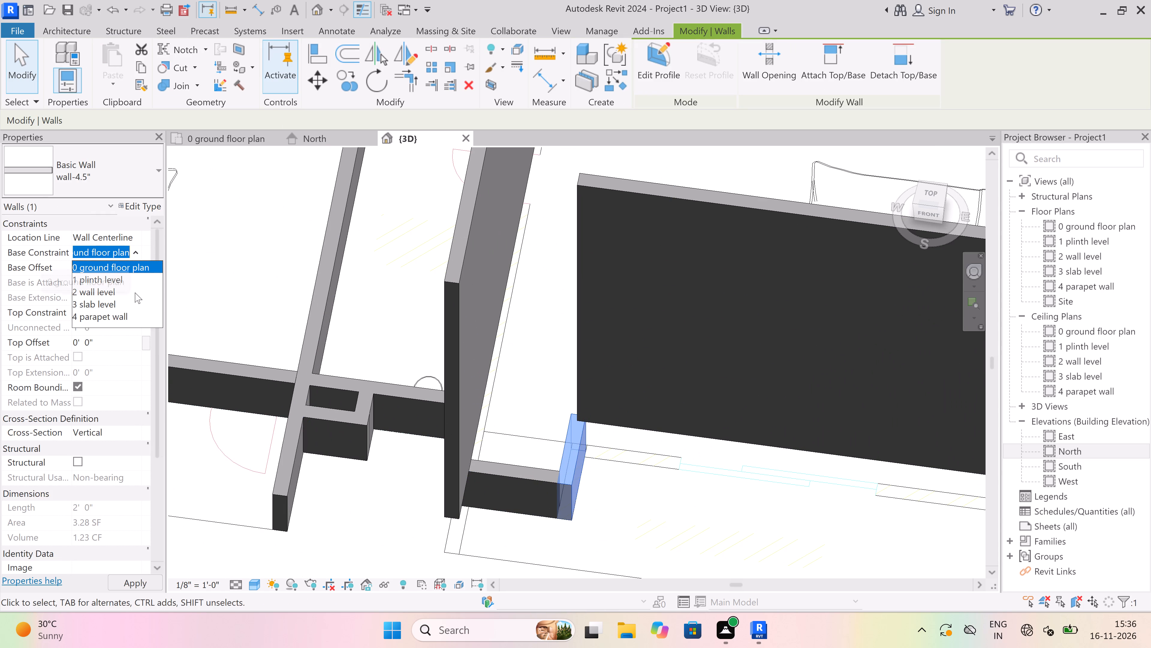
left_click(134, 279)
left_click(130, 313)
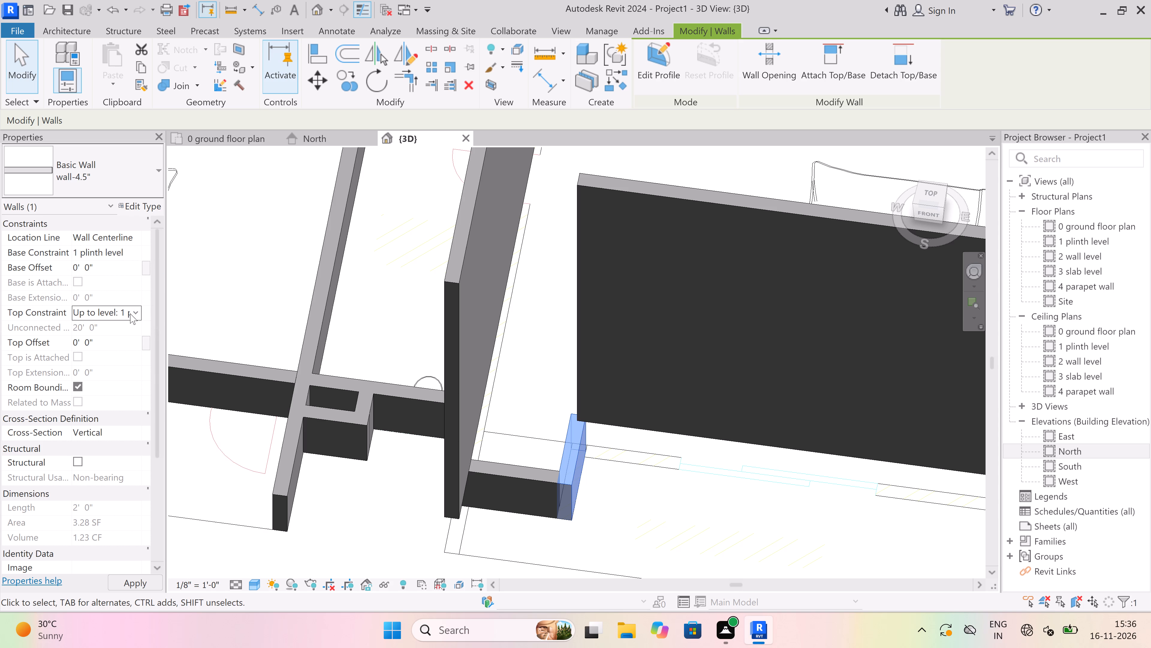
left_click(138, 363)
scroll(555, 412, "down", 3)
key("Escape")
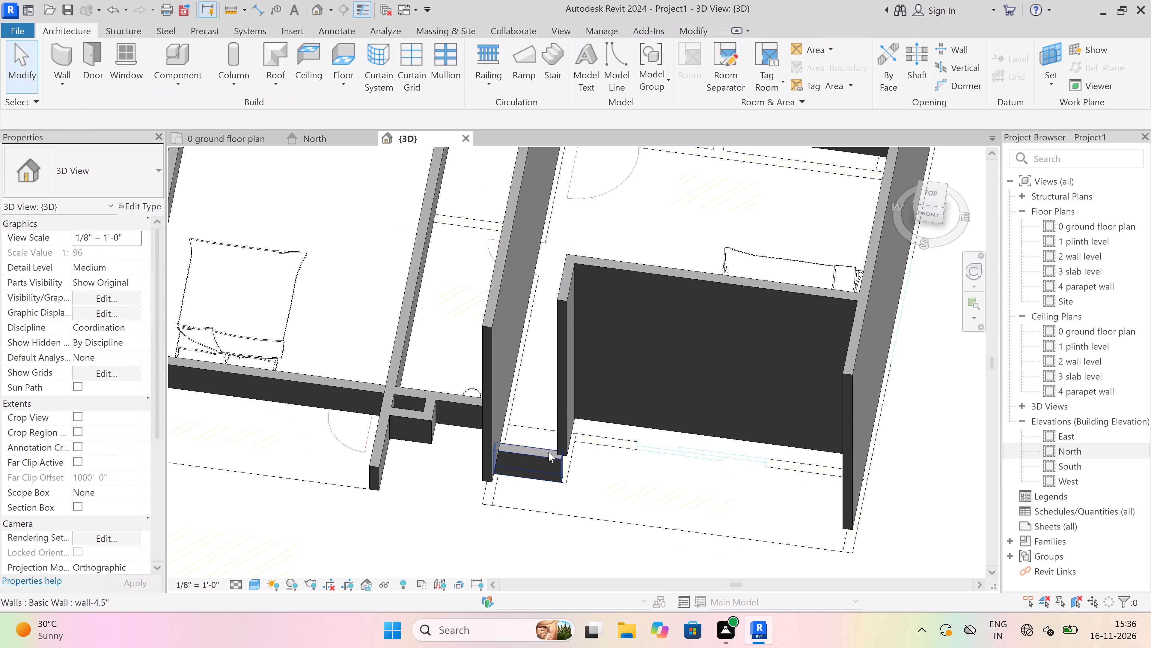
Set the short projecting south wall of the southeast corner bedroom to base constraint 1 plinth level and top constraint 2 wall level.
left_click(549, 452)
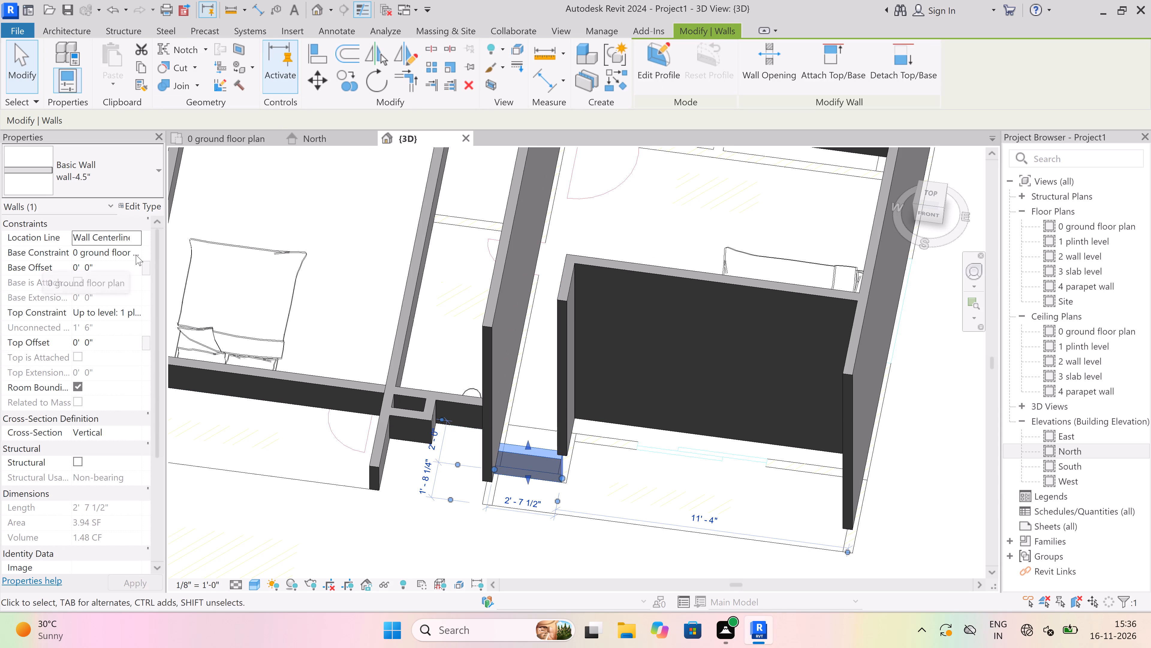
left_click(136, 255)
left_click(112, 280)
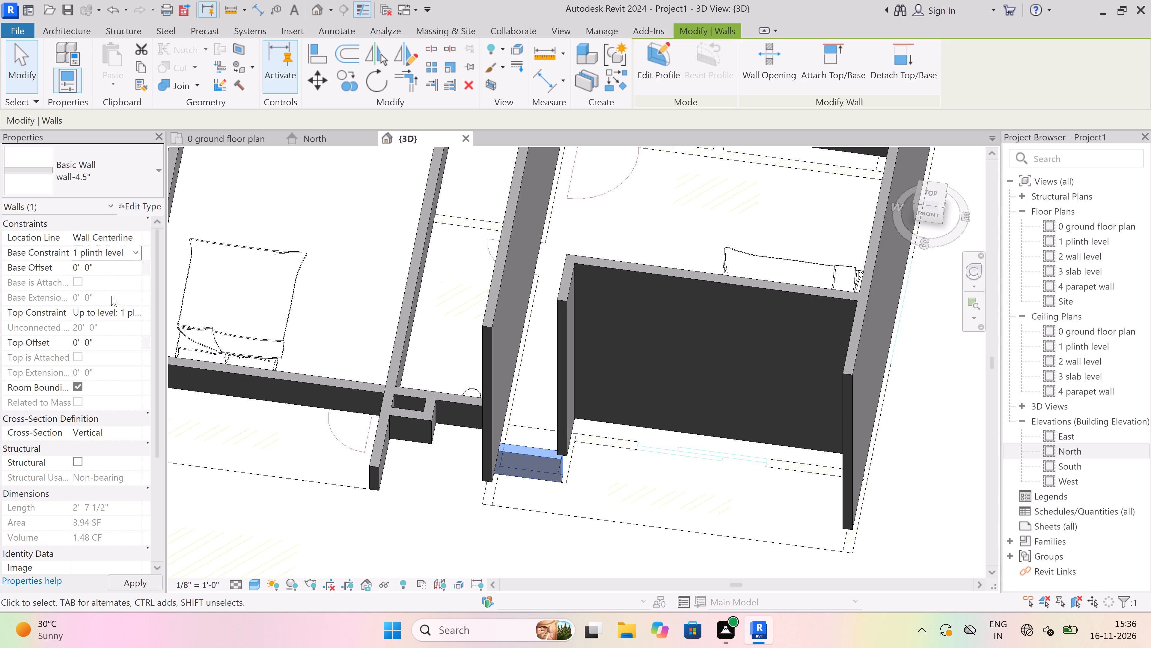
left_click(128, 314)
left_click(131, 313)
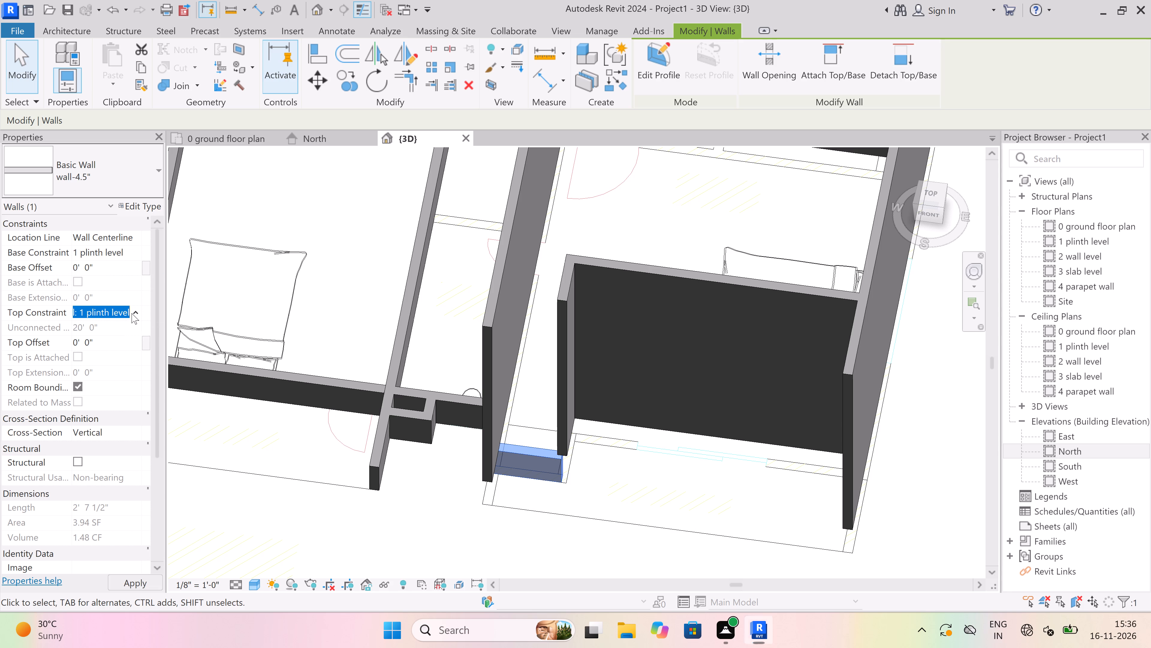
left_click(138, 364)
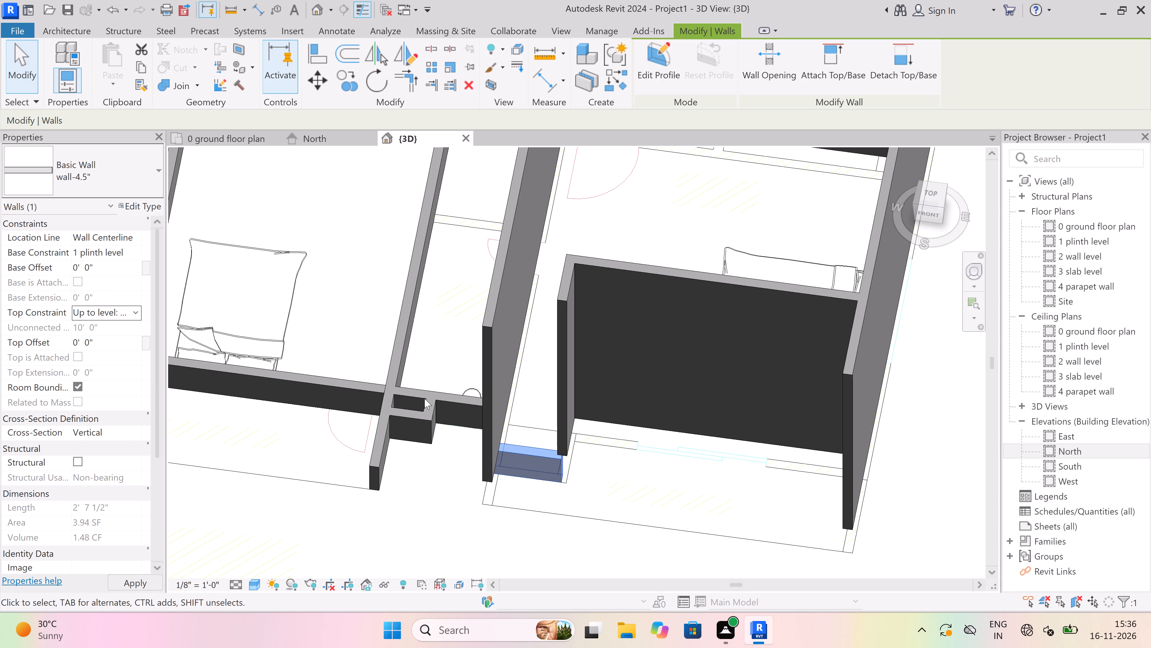
scroll(569, 432, "down", 8)
key("Escape")
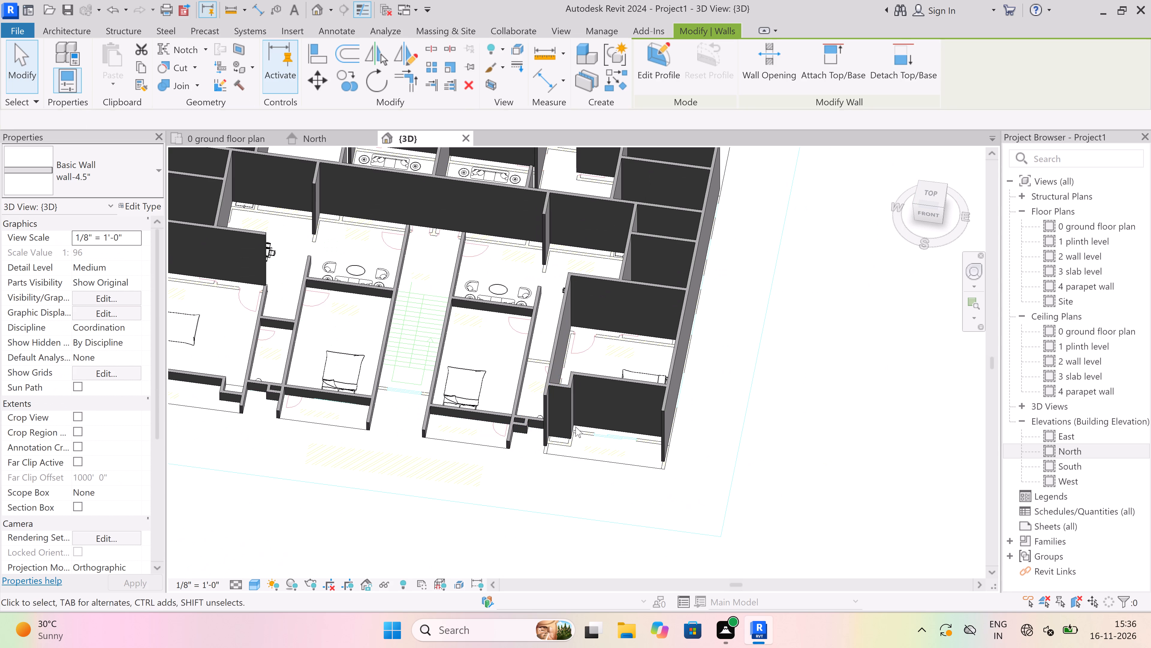
Set the south end wall of the toilet beside the southeast corner bedroom to base constraint 1 plinth level and top constraint 2 wall level.
scroll(575, 427, "up", 6)
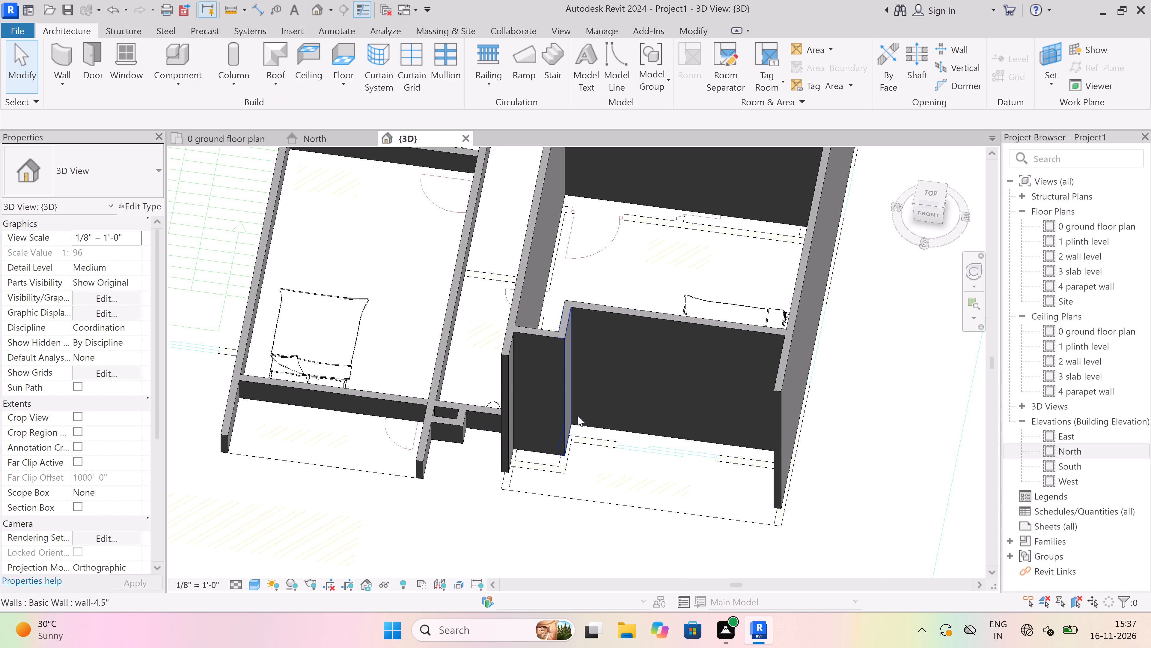
scroll(585, 451, "down", 4)
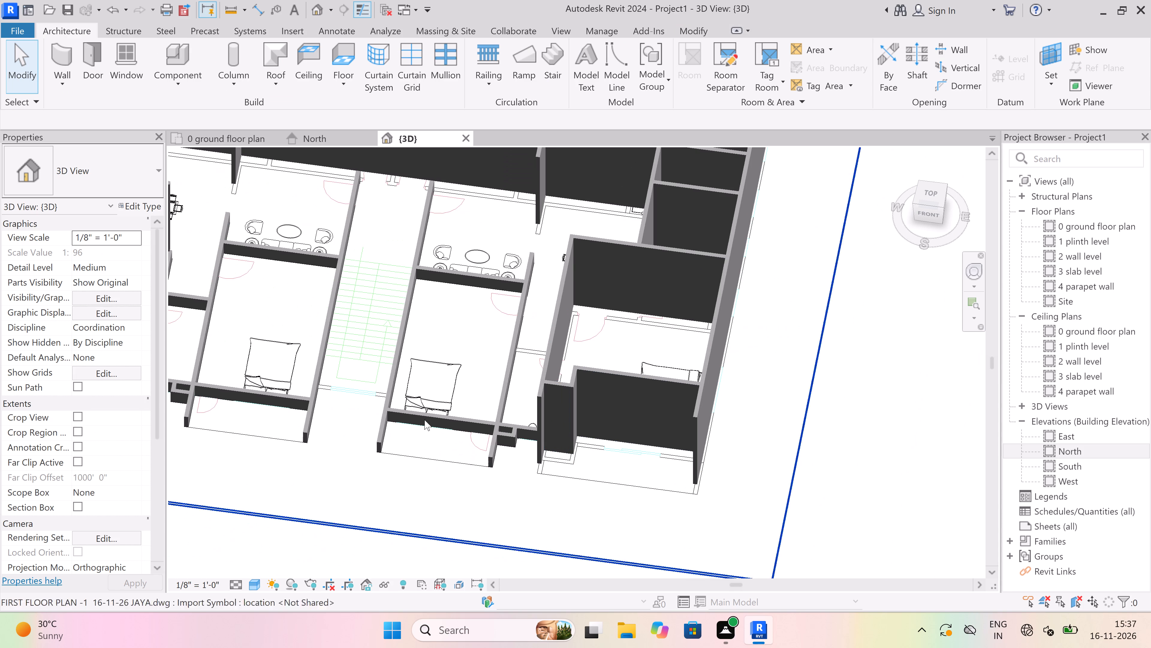
middle_click_drag(423, 416, 626, 422)
scroll(621, 421, "down", 2)
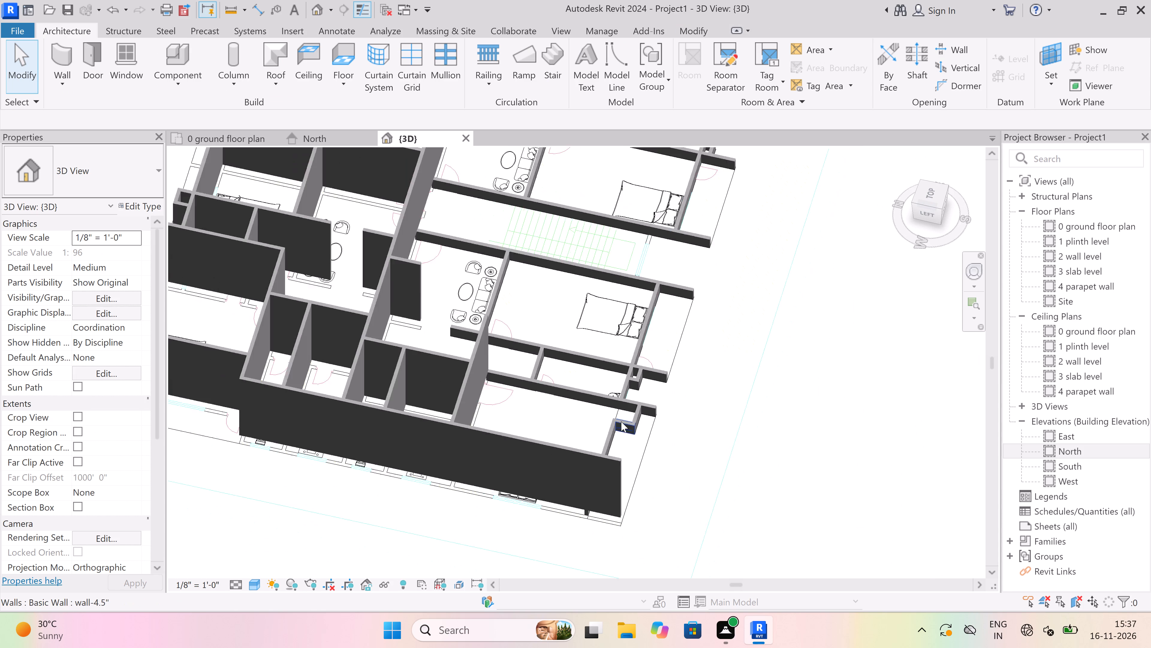
scroll(621, 421, "down", 7)
scroll(617, 310, "up", 7)
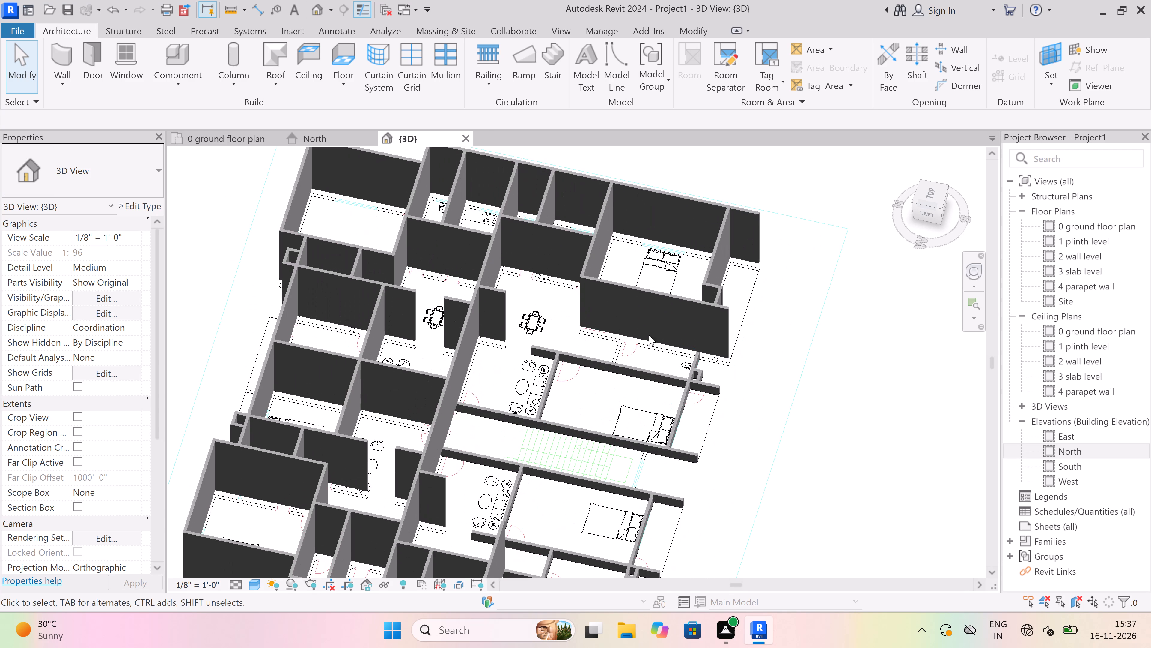
scroll(757, 386, "up", 7)
left_click(625, 355)
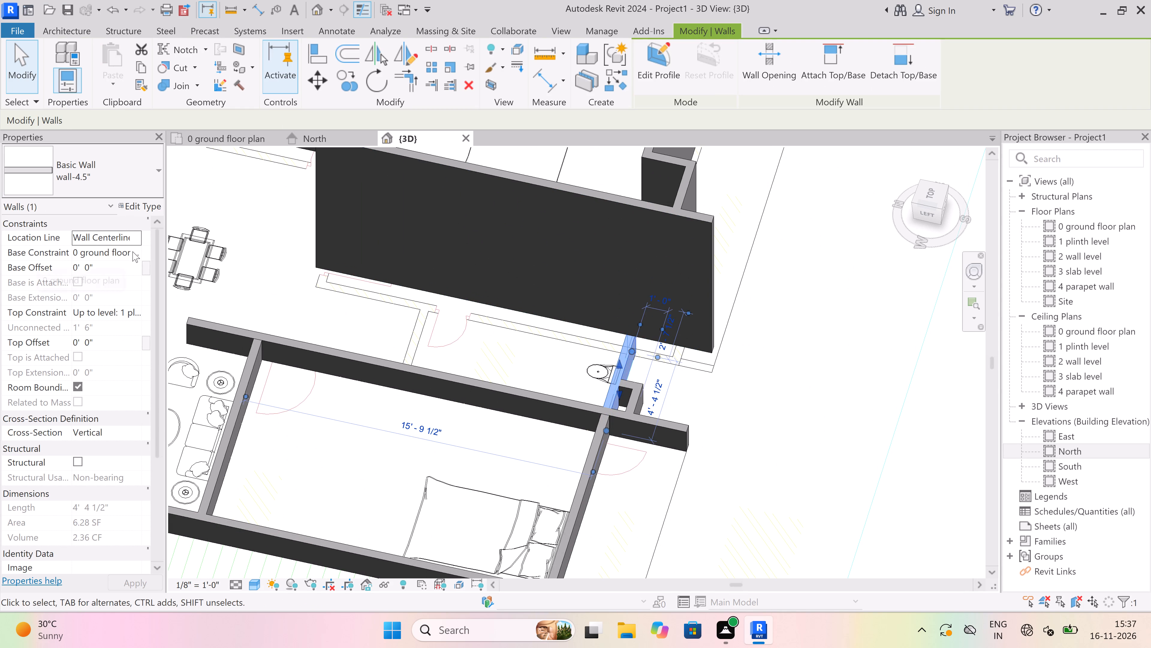
left_click(132, 251)
left_click(127, 277)
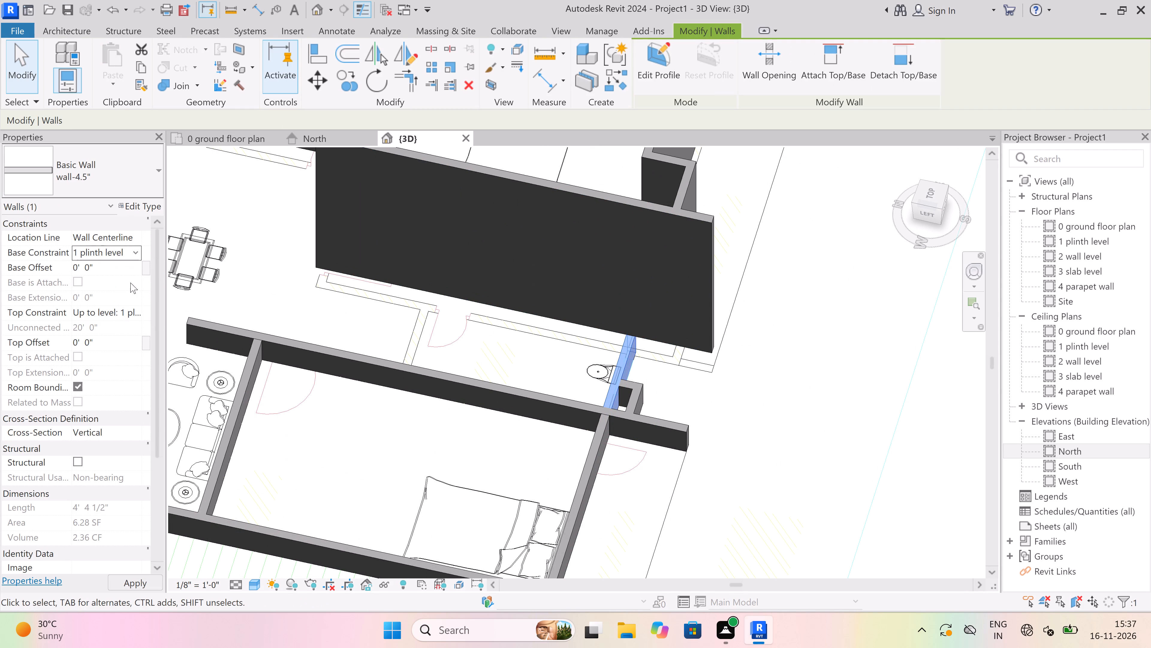
left_click(136, 309)
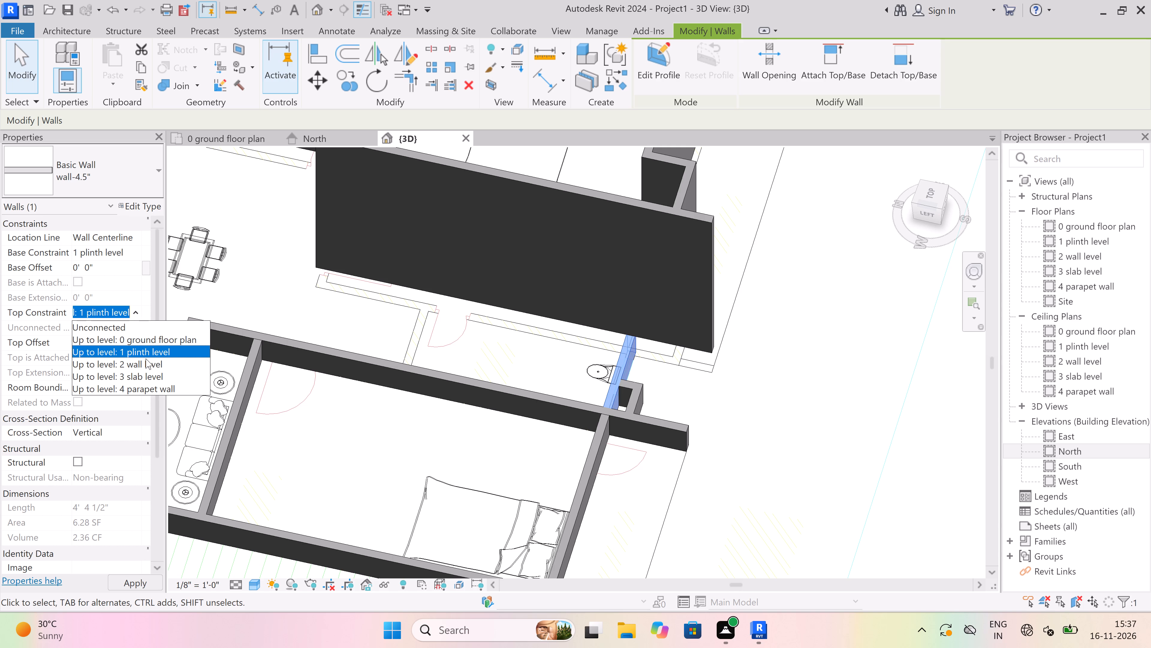
left_click(144, 363)
scroll(506, 413, "down", 8)
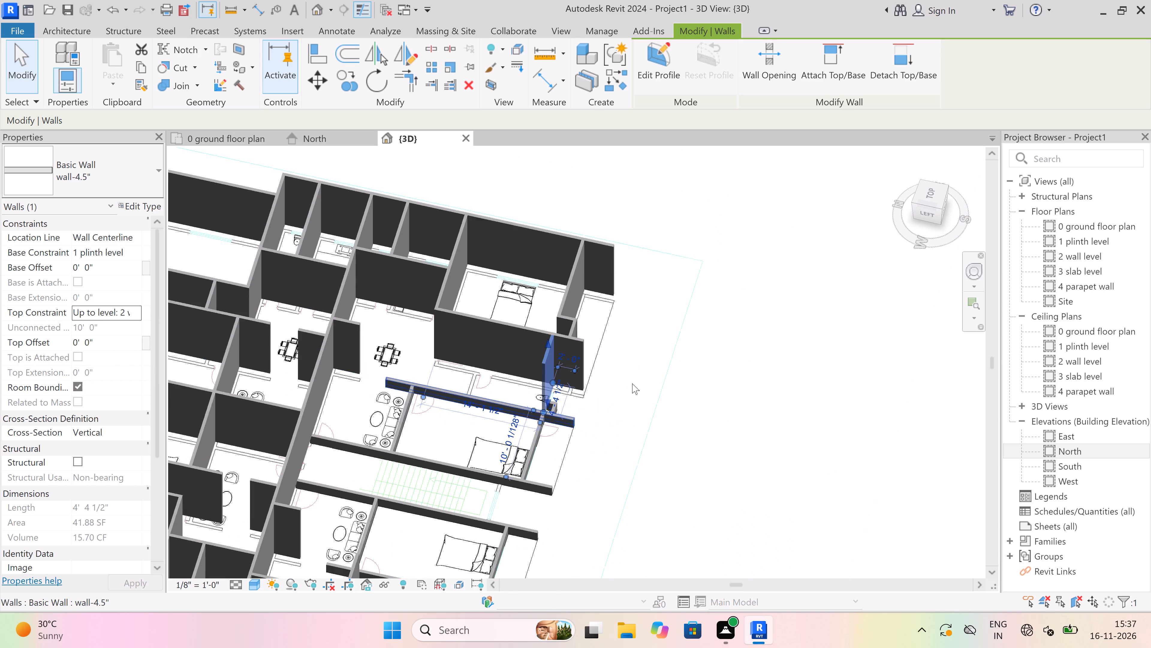
scroll(655, 373, "up", 3)
key("Escape")
Set the 1' wall of the small duct outside that toilet to base constraint 1 plinth level and top constraint 2 wall level.
scroll(510, 429, "up", 3)
scroll(475, 416, "up", 3)
left_click(475, 415)
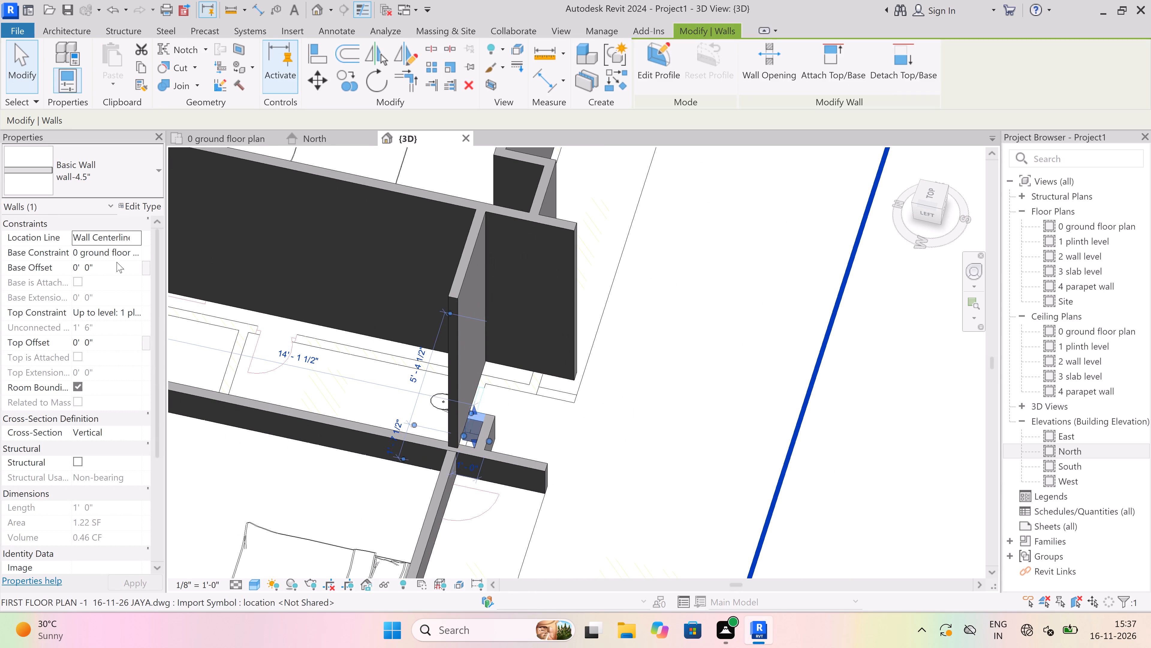
left_click(129, 252)
left_click(133, 248)
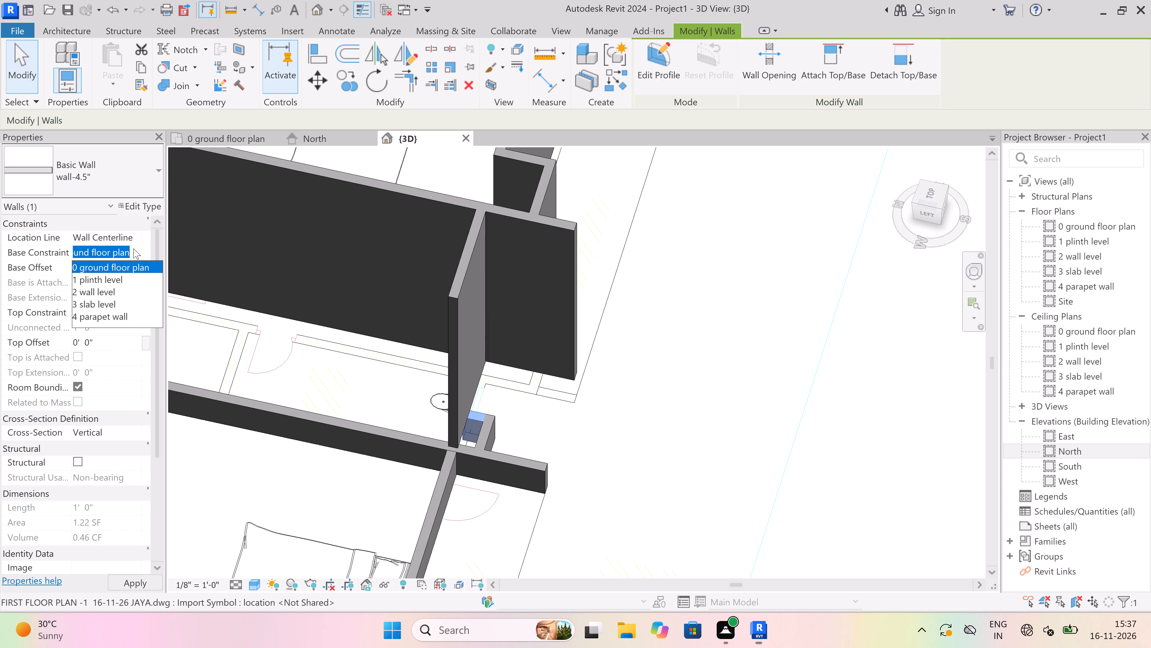
left_click(132, 278)
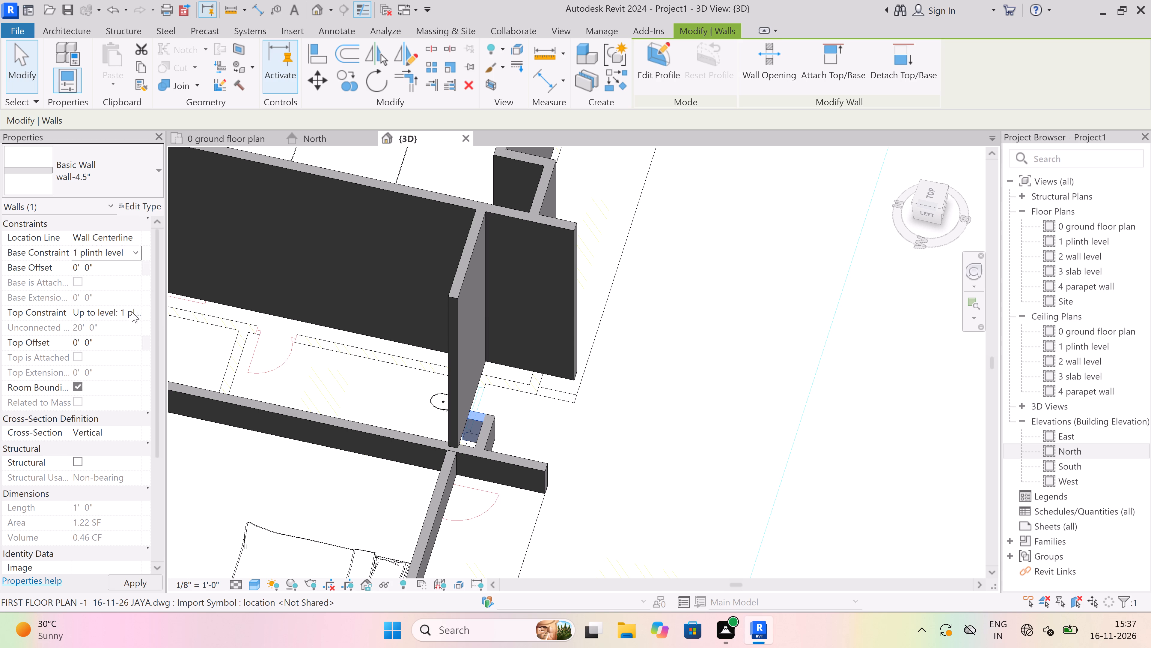
left_click(132, 312)
left_click(134, 360)
key("Escape")
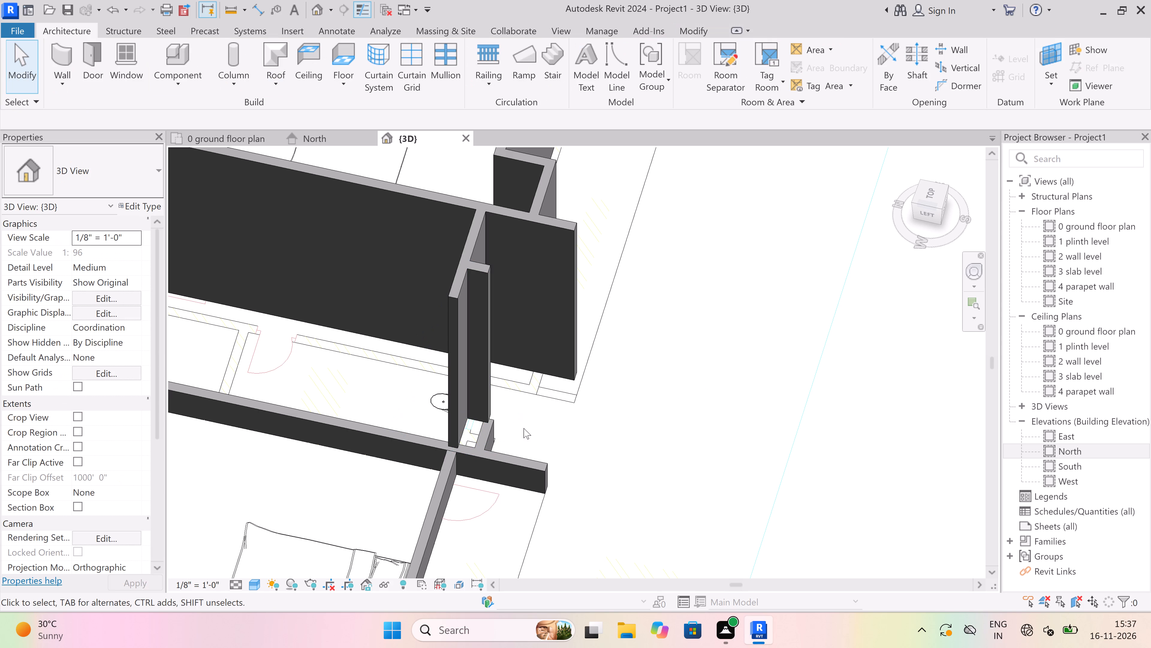
Set the small duct's outer south wall to base constraint 1 plinth level and top constraint 2 wall level.
left_click(494, 431)
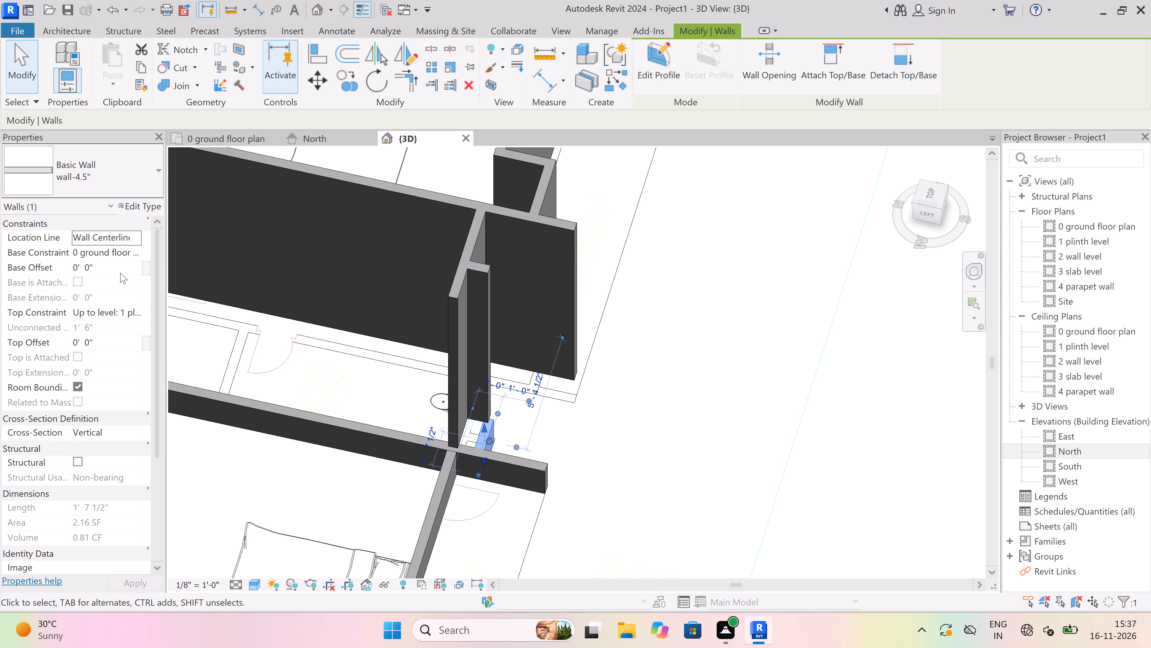
left_click(134, 249)
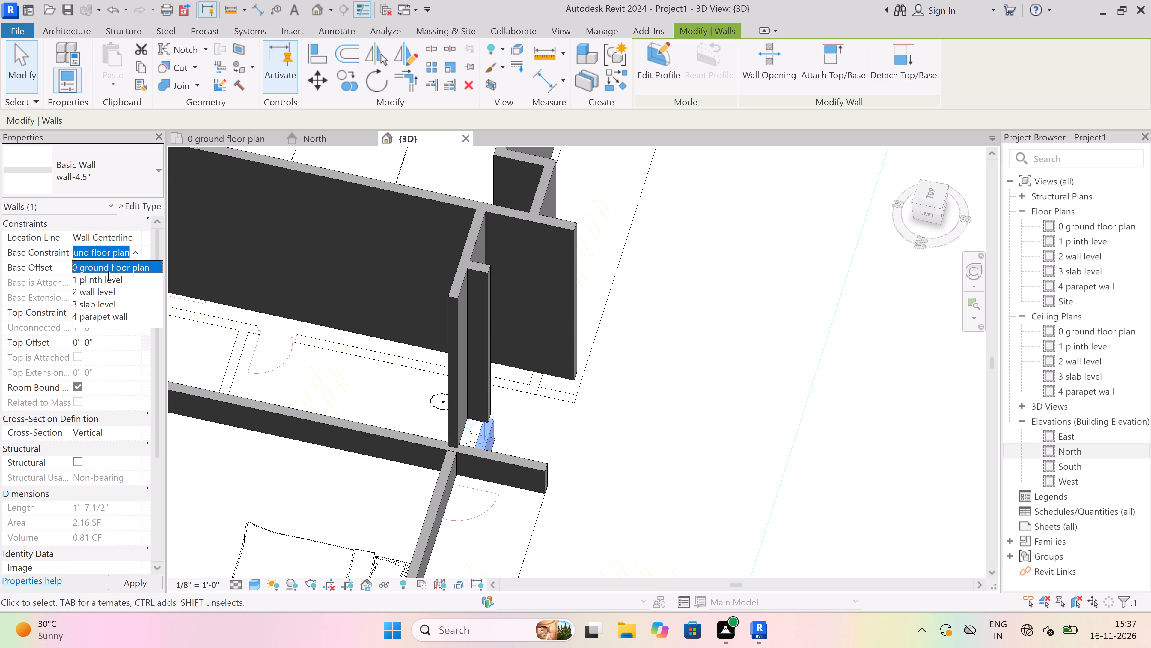
left_click(108, 279)
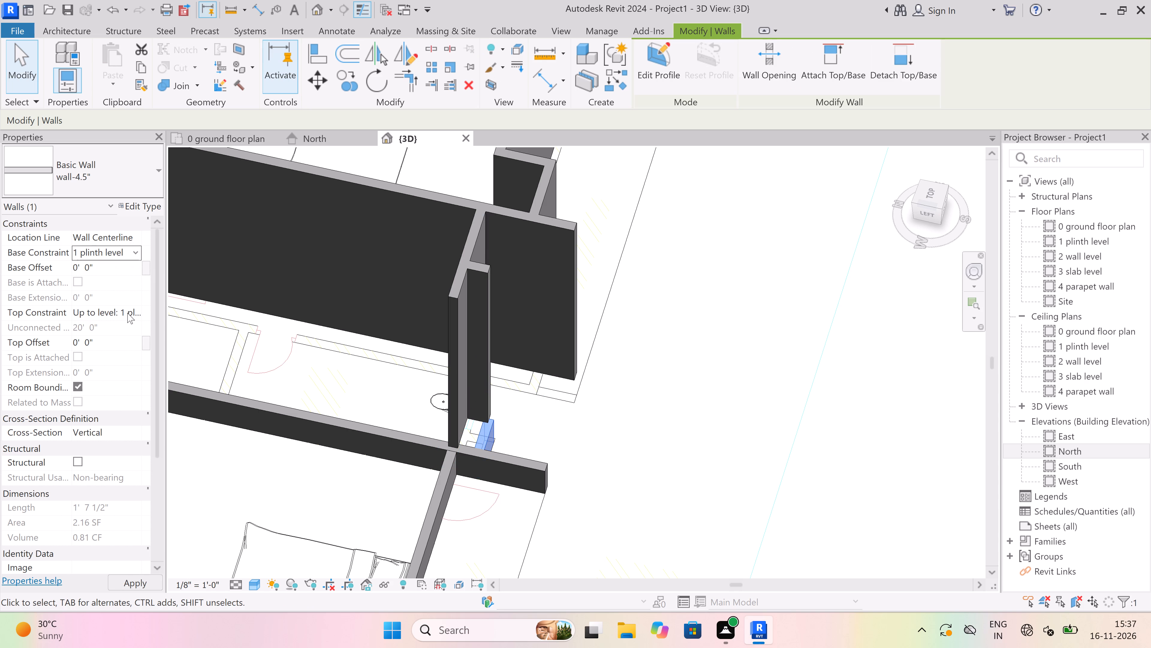
left_click(135, 312)
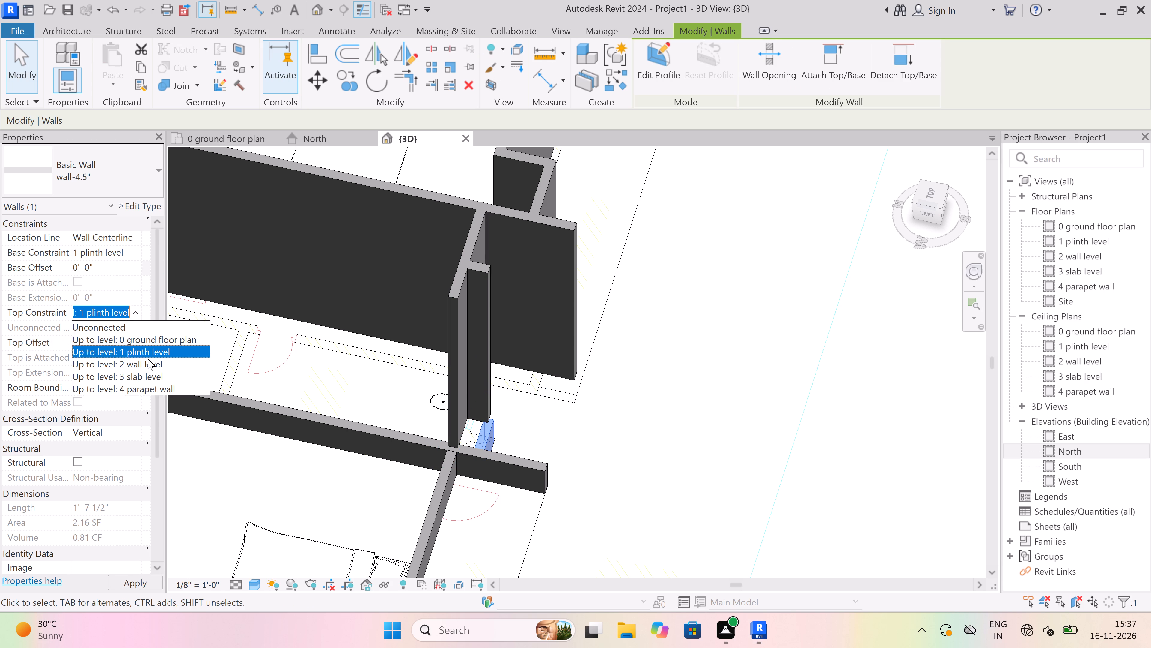
left_click(144, 360)
scroll(499, 421, "down", 4)
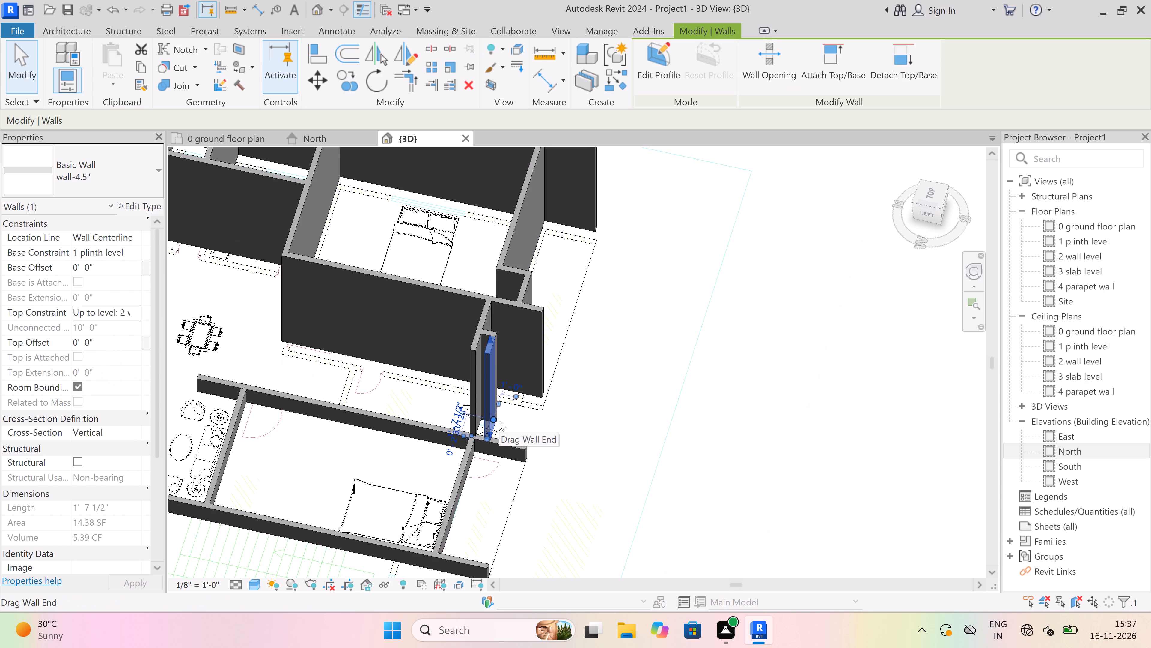
key("Escape")
Set the long wall between the toilet passage and the southeast flat's second bedroom to base constraint 1 plinth level and top constraint 2 wall level.
scroll(491, 434, "up", 6)
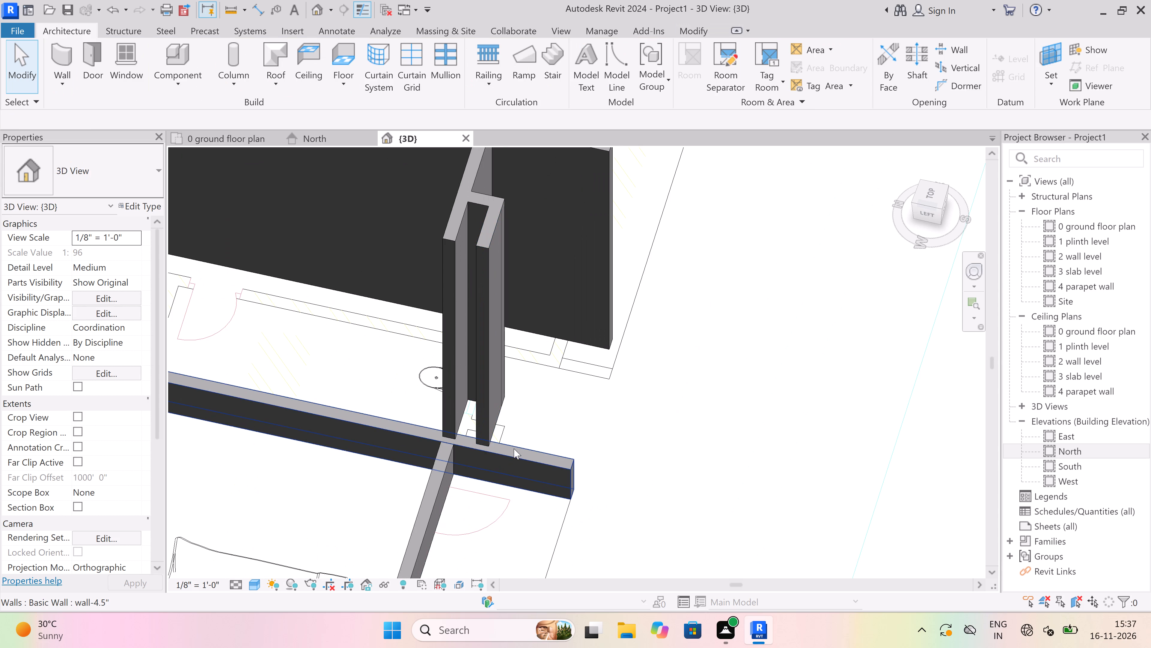
left_click(514, 448)
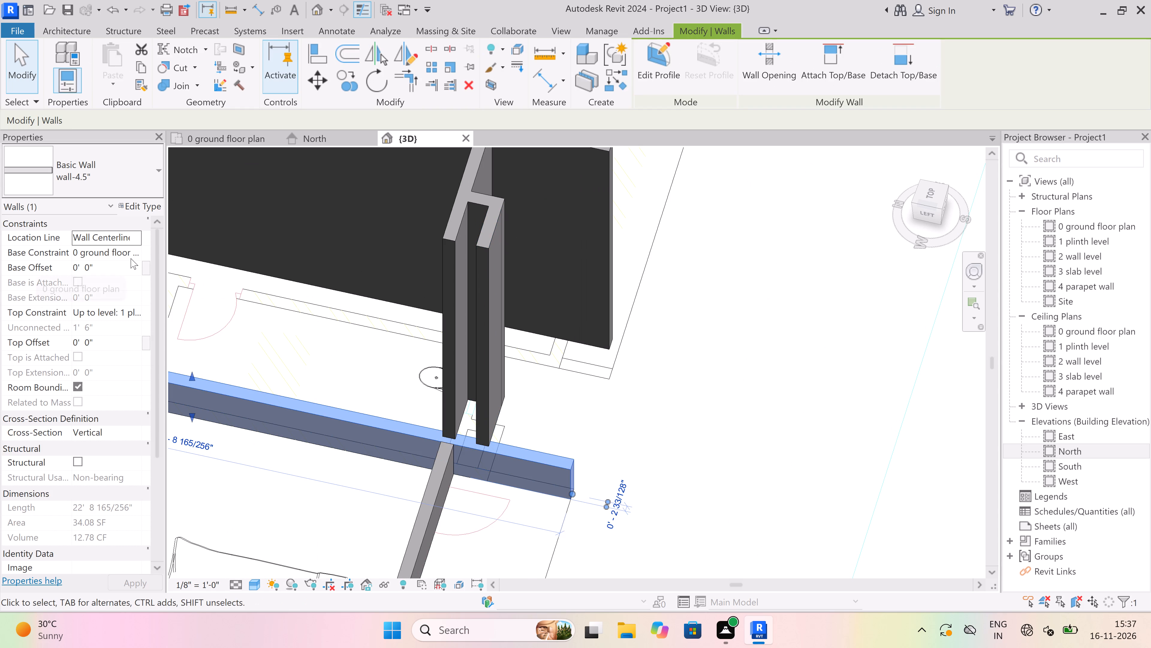
left_click(131, 255)
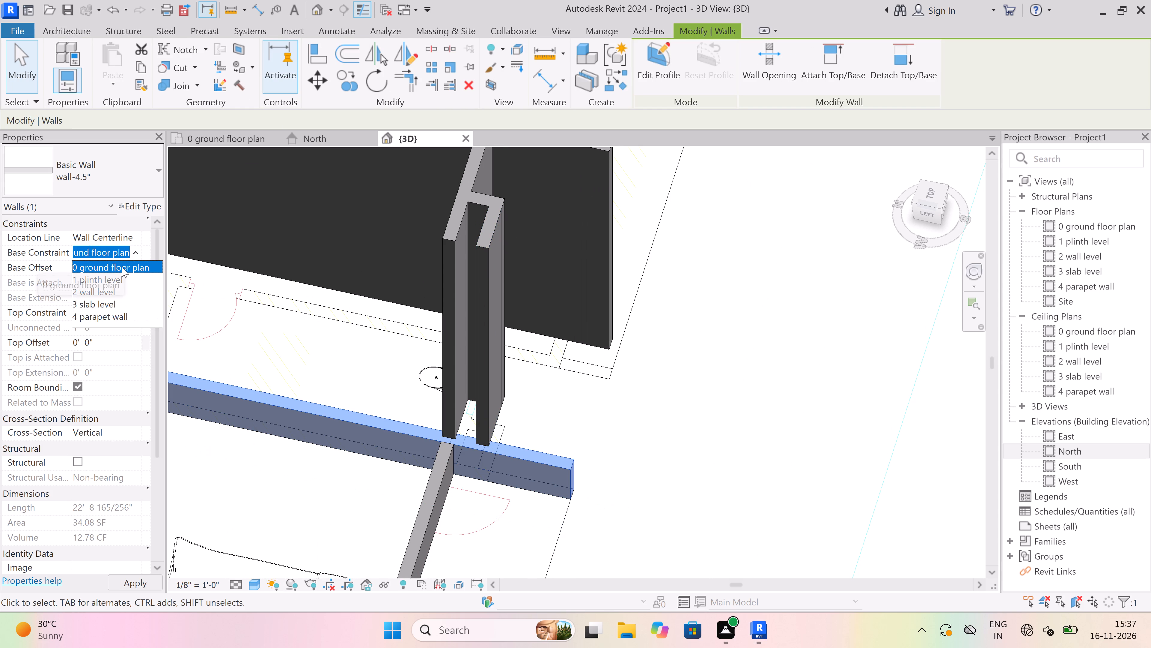
left_click(120, 276)
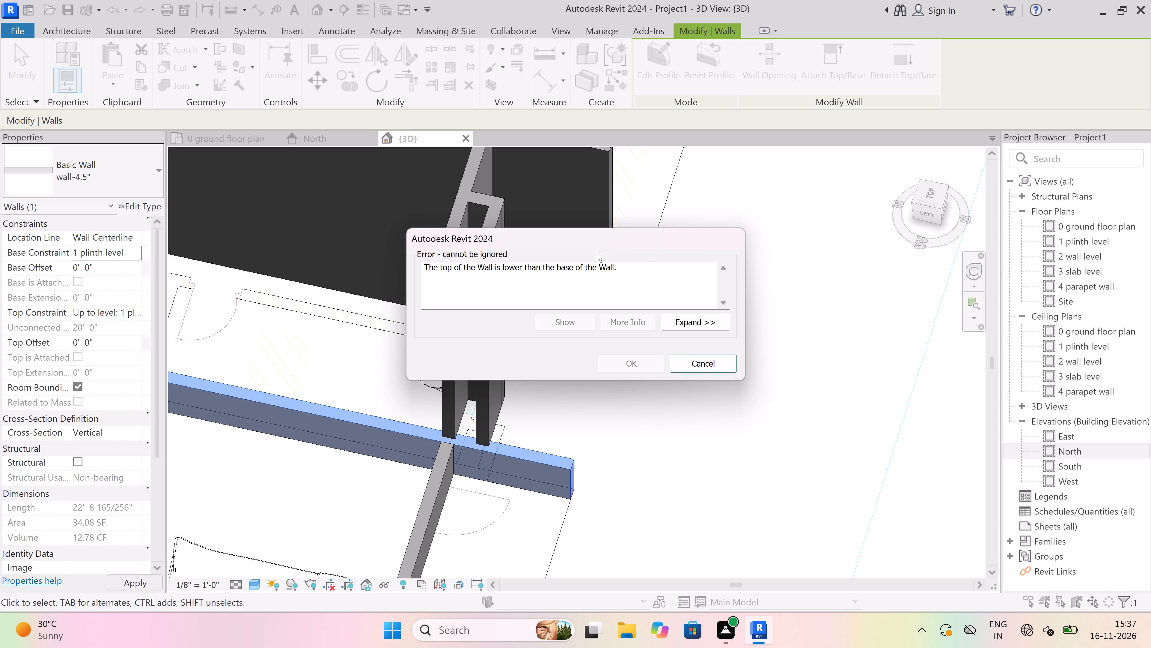
left_click(690, 363)
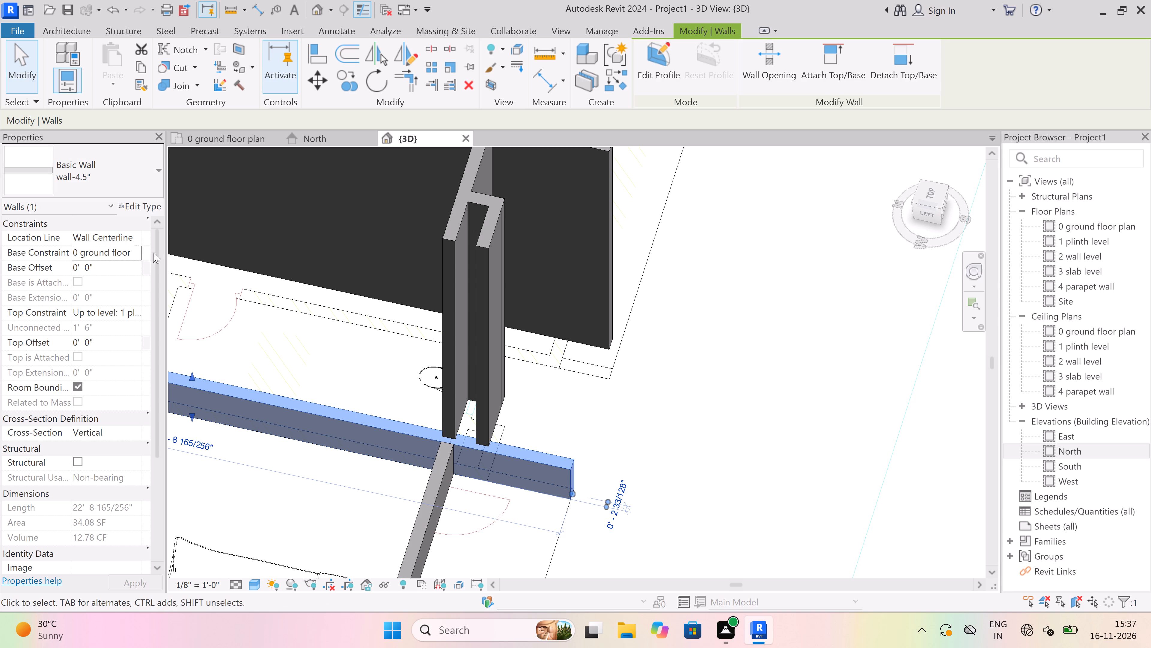
left_click(128, 254)
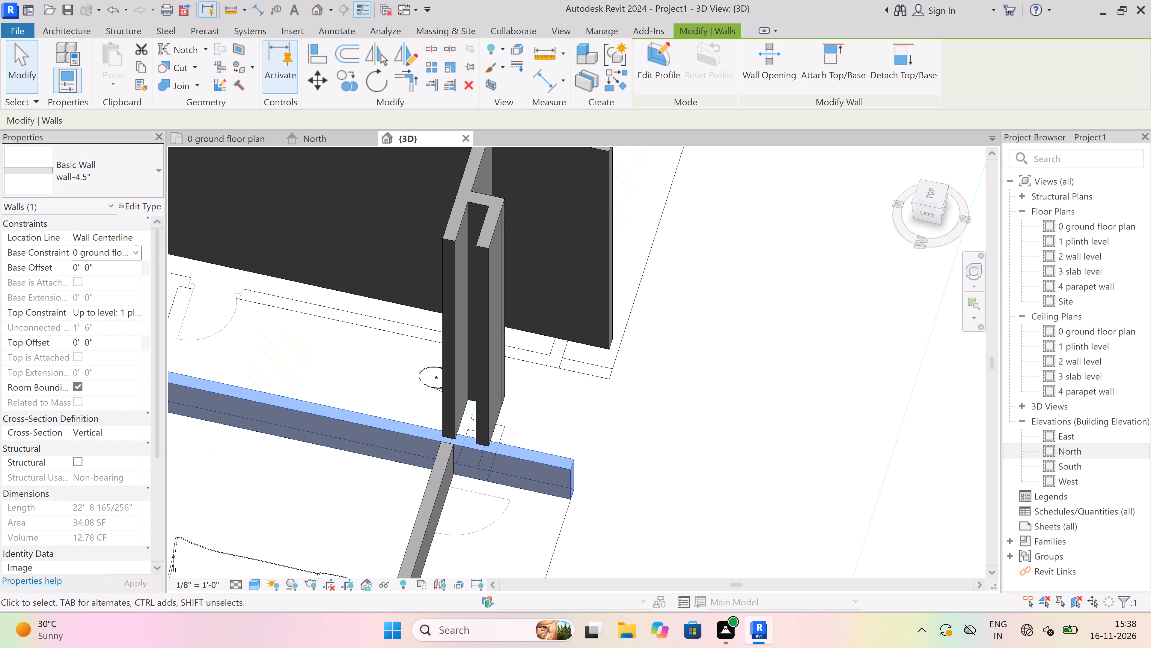
left_click(136, 251)
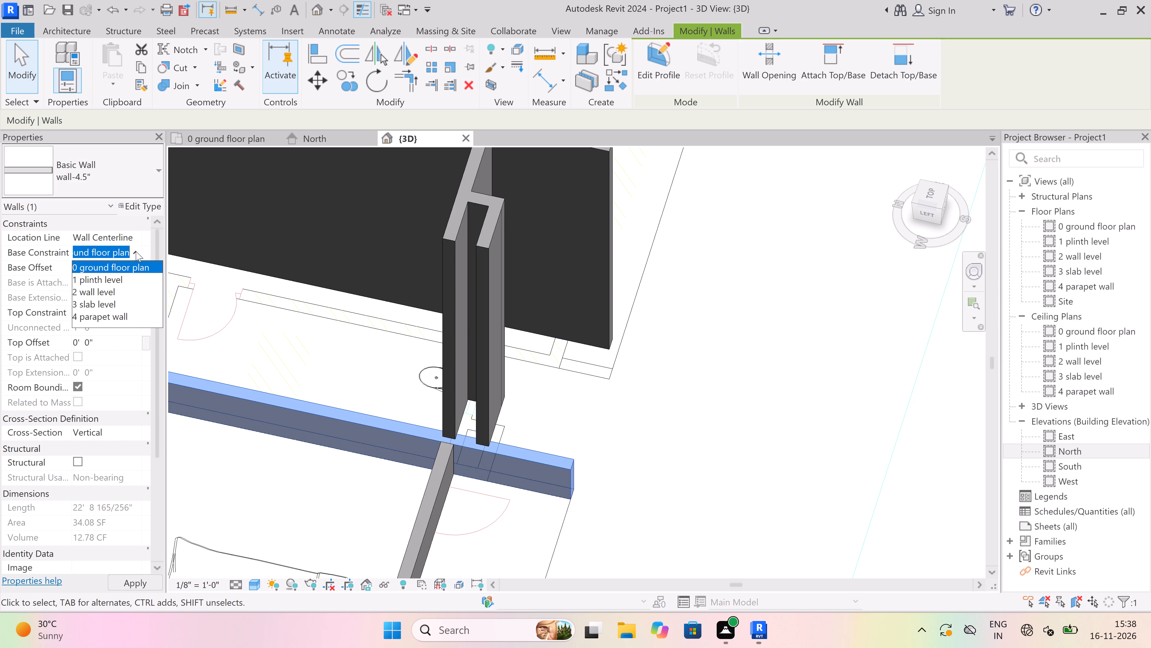
left_click(126, 280)
left_click(137, 311)
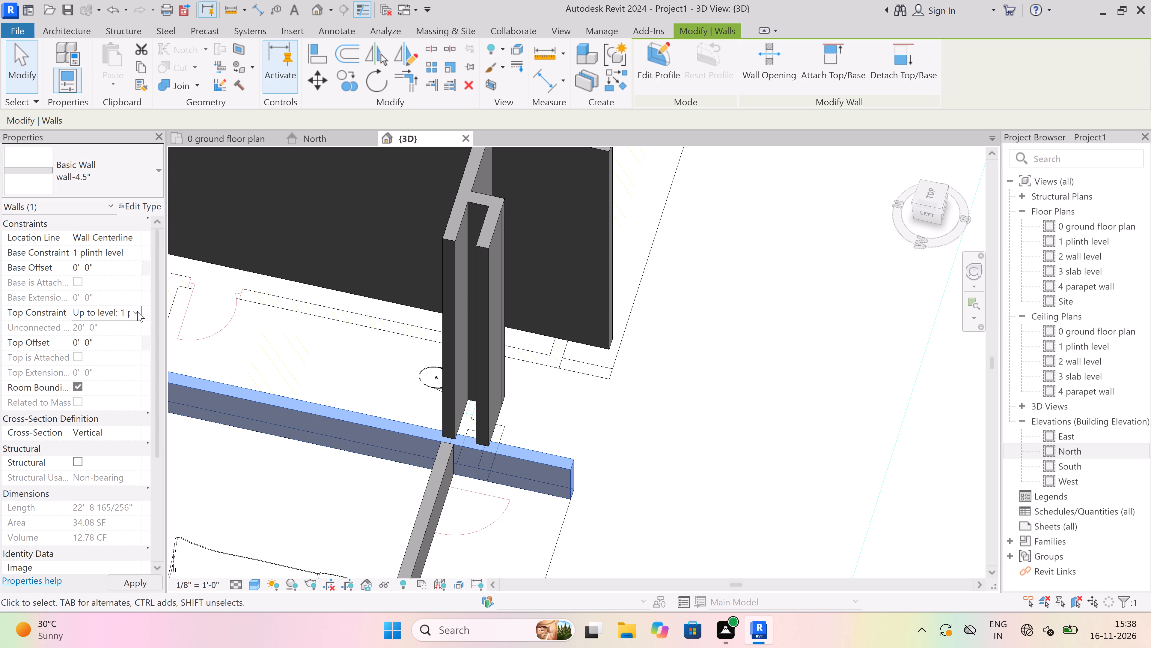
left_click(141, 362)
scroll(590, 449, "down", 5)
key("Escape")
Set the wall between the southeast flat's living room and second bedroom to base constraint 1 plinth level and top constraint 2 wall level.
scroll(548, 377, "down", 5)
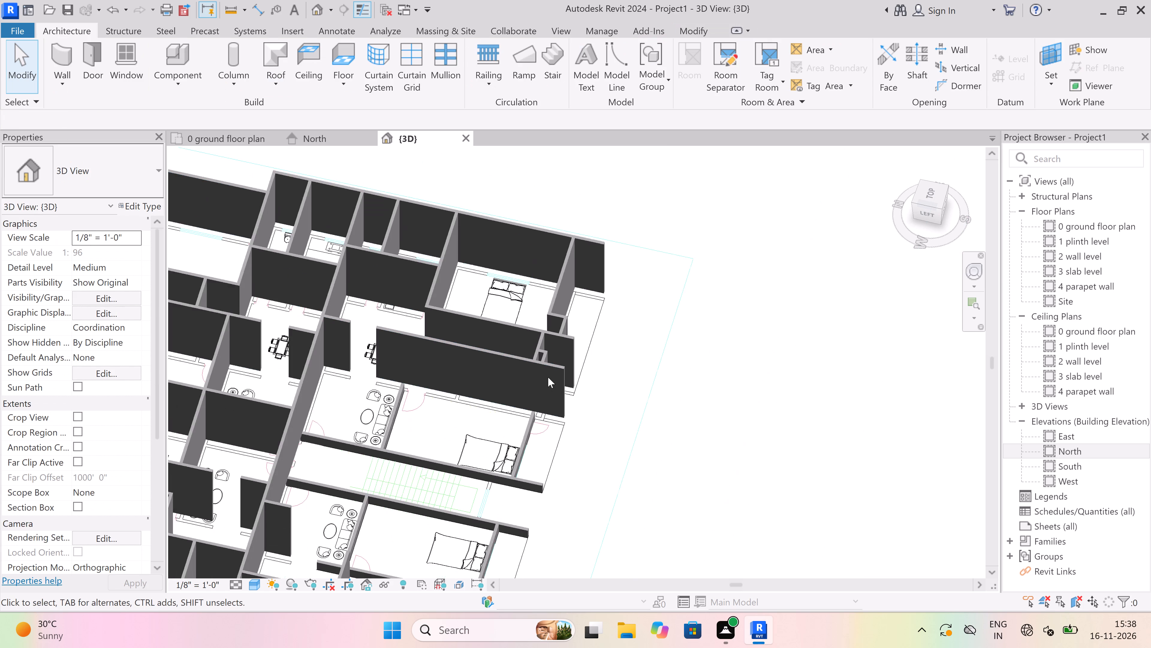
scroll(548, 377, "down", 4)
scroll(538, 433, "up", 4)
scroll(433, 380, "down", 3)
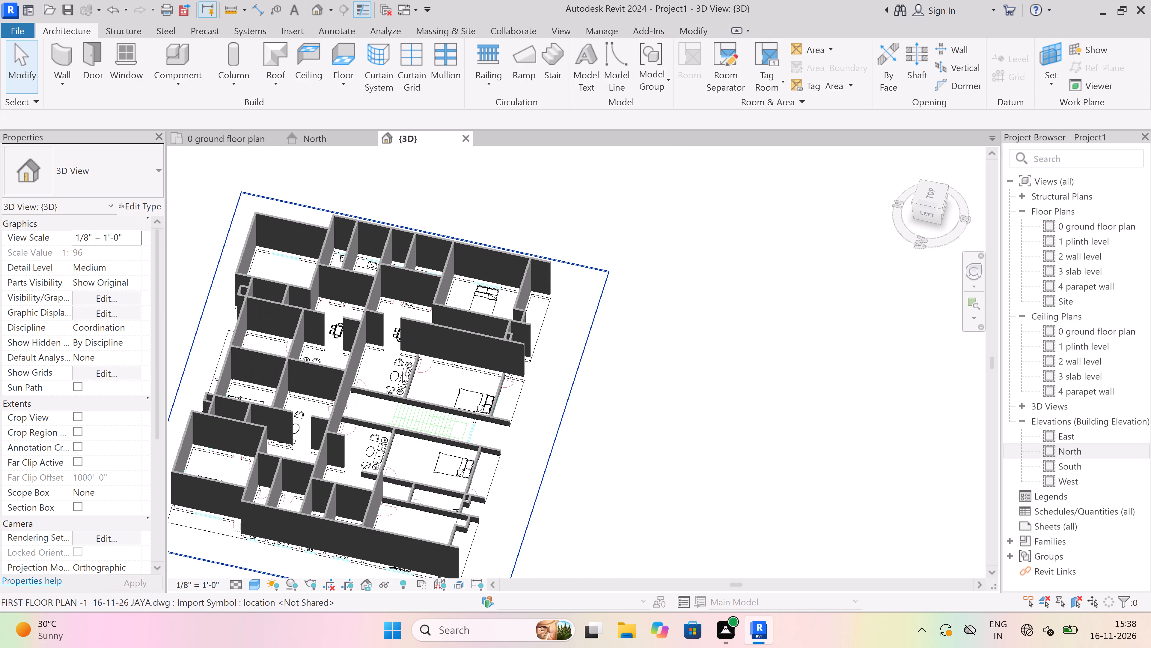
scroll(402, 373, "up", 8)
left_click(424, 385)
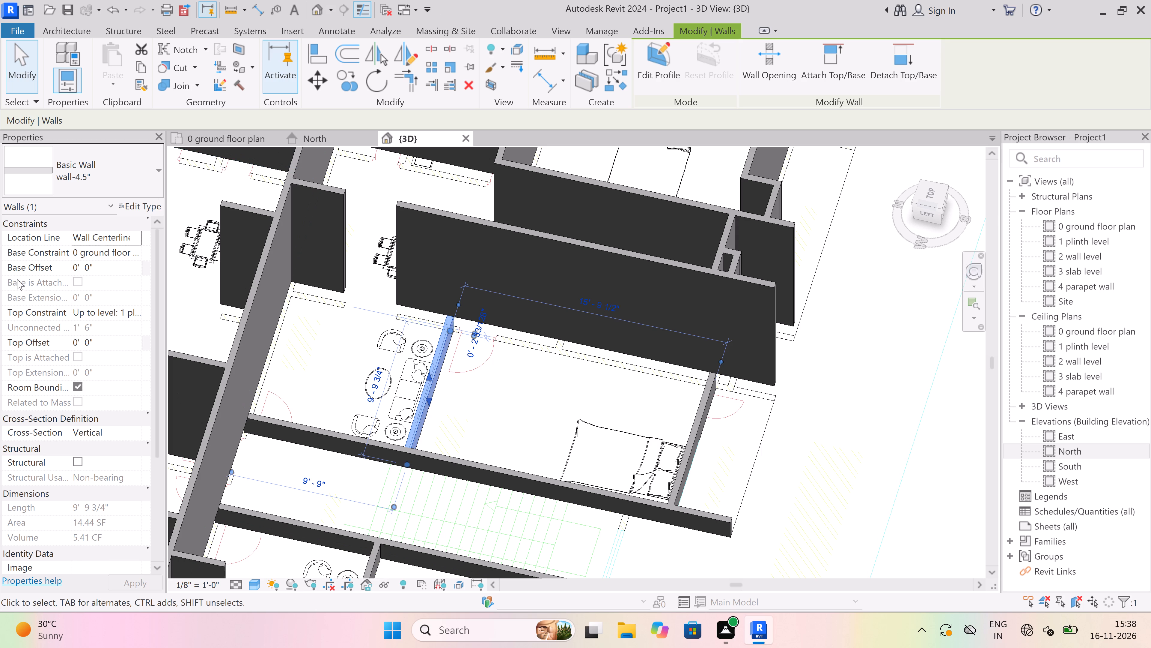
left_click(132, 249)
left_click(131, 278)
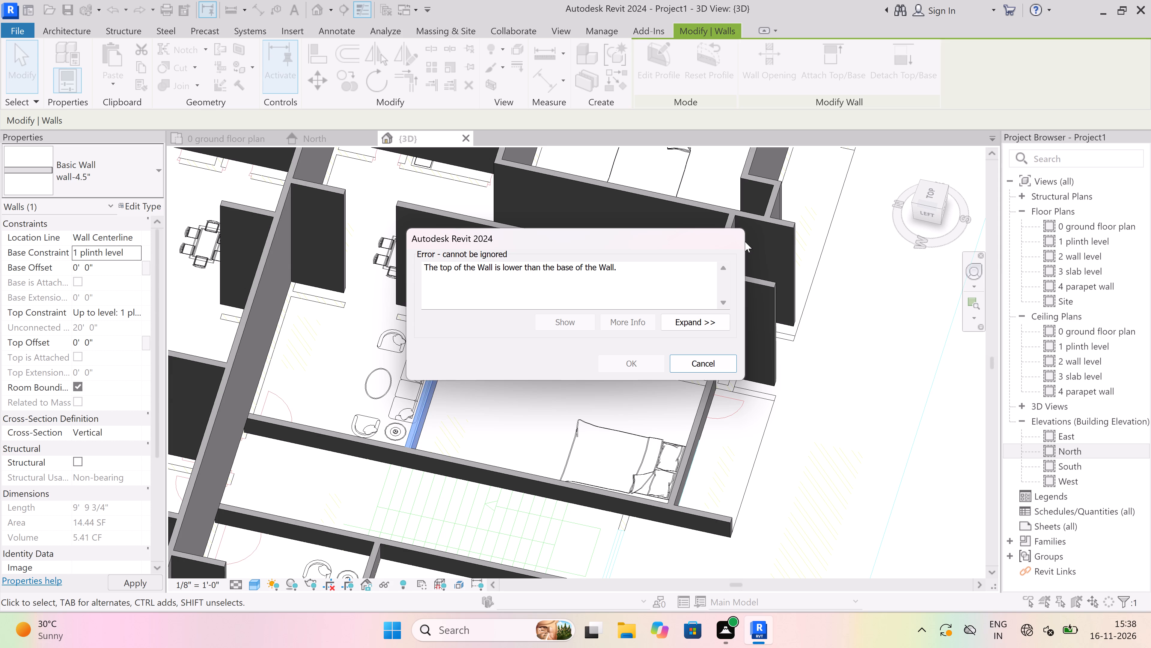
left_click(703, 366)
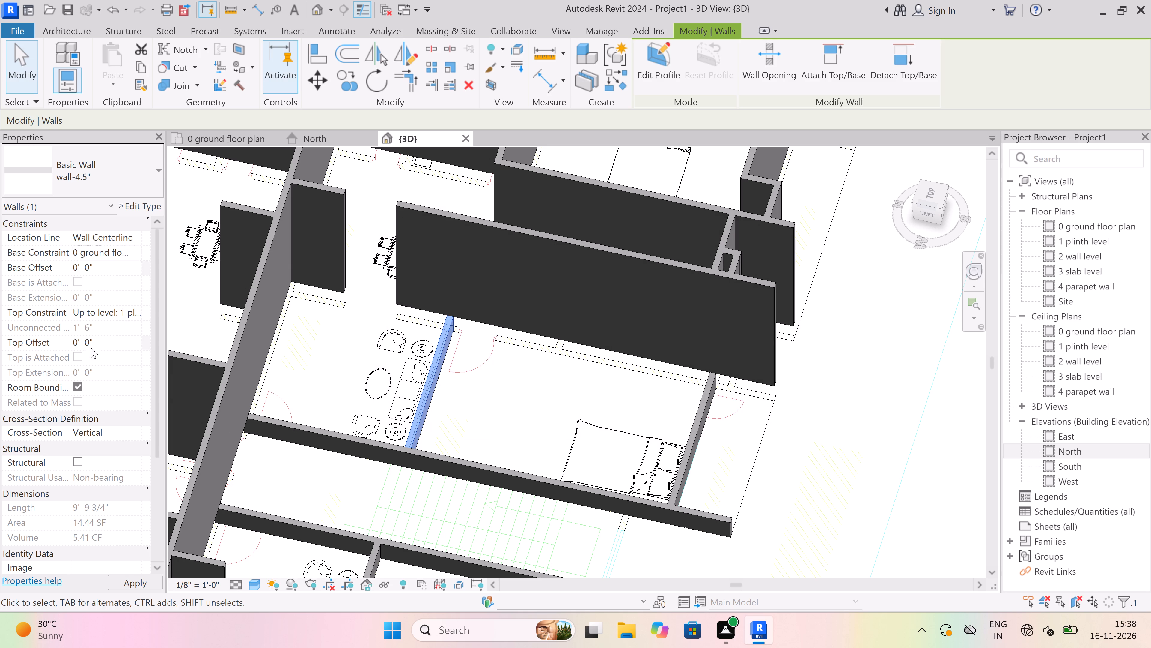
left_click(136, 310)
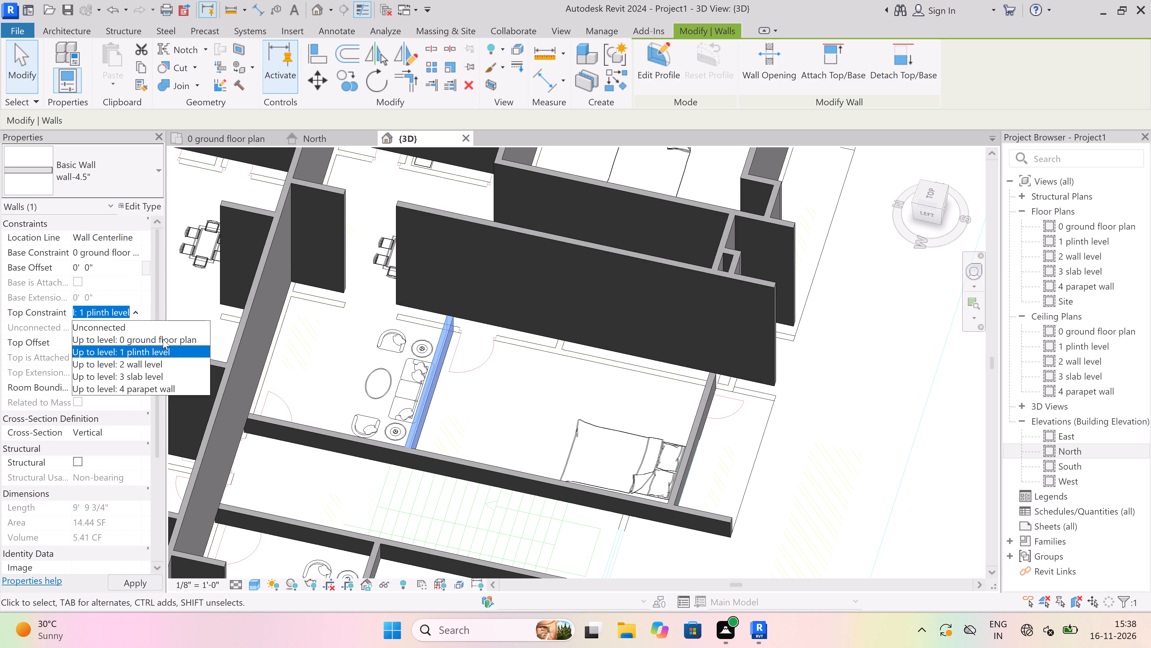
left_click(159, 362)
left_click(129, 249)
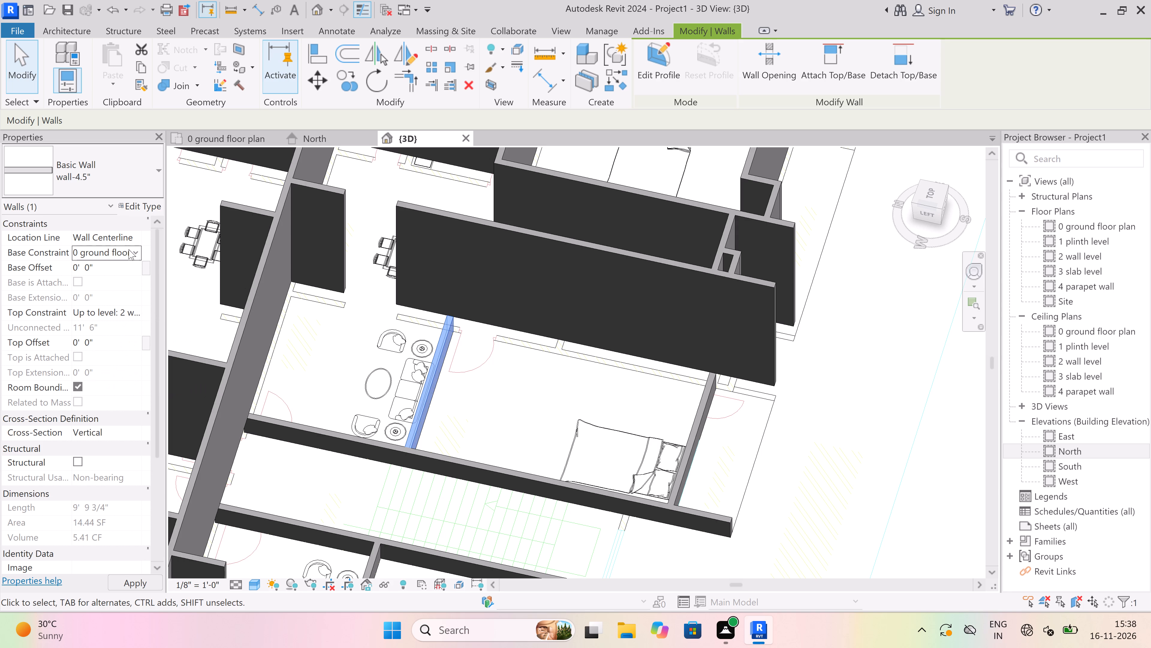
left_click(135, 251)
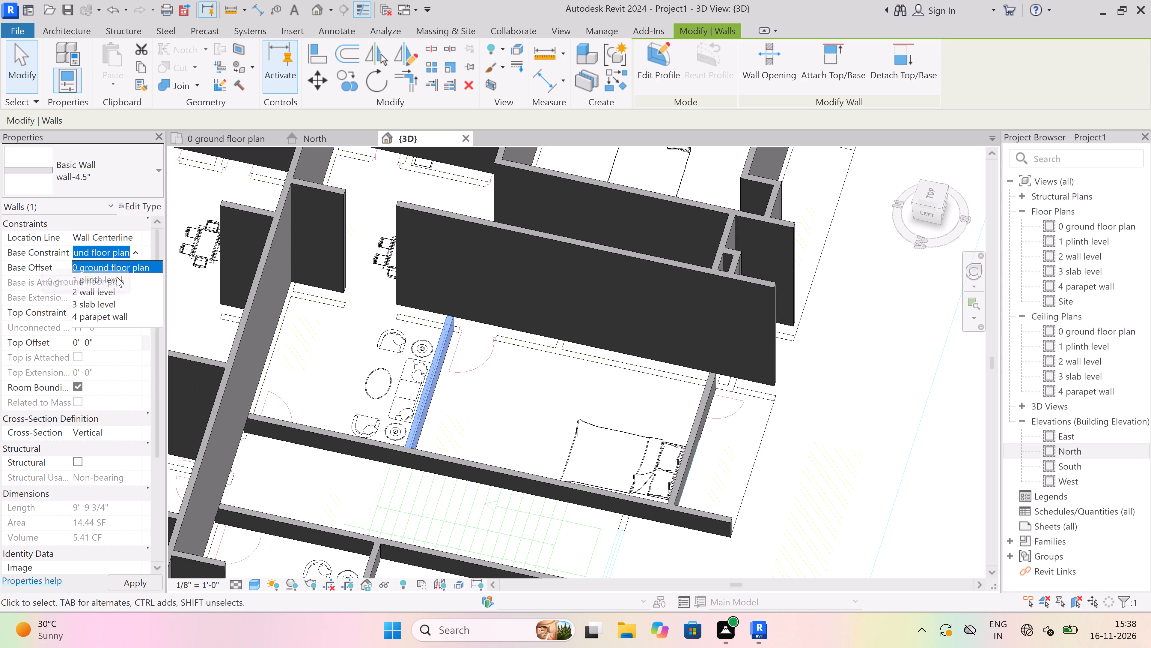
left_click(117, 277)
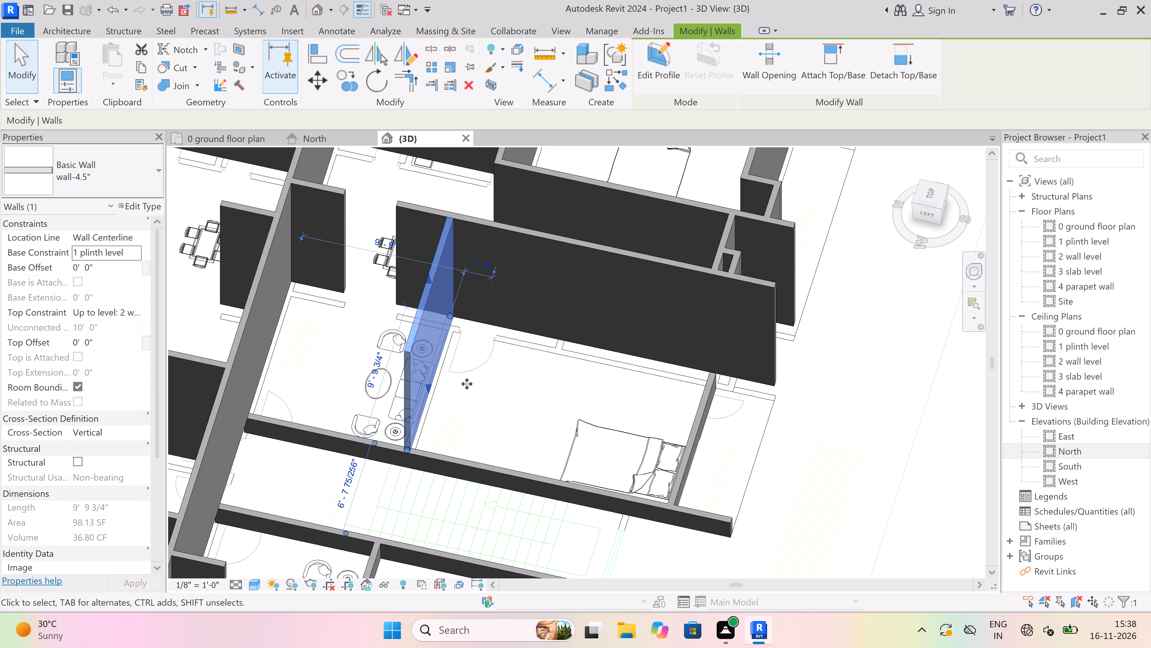
scroll(472, 382, "down", 5)
key("Escape")
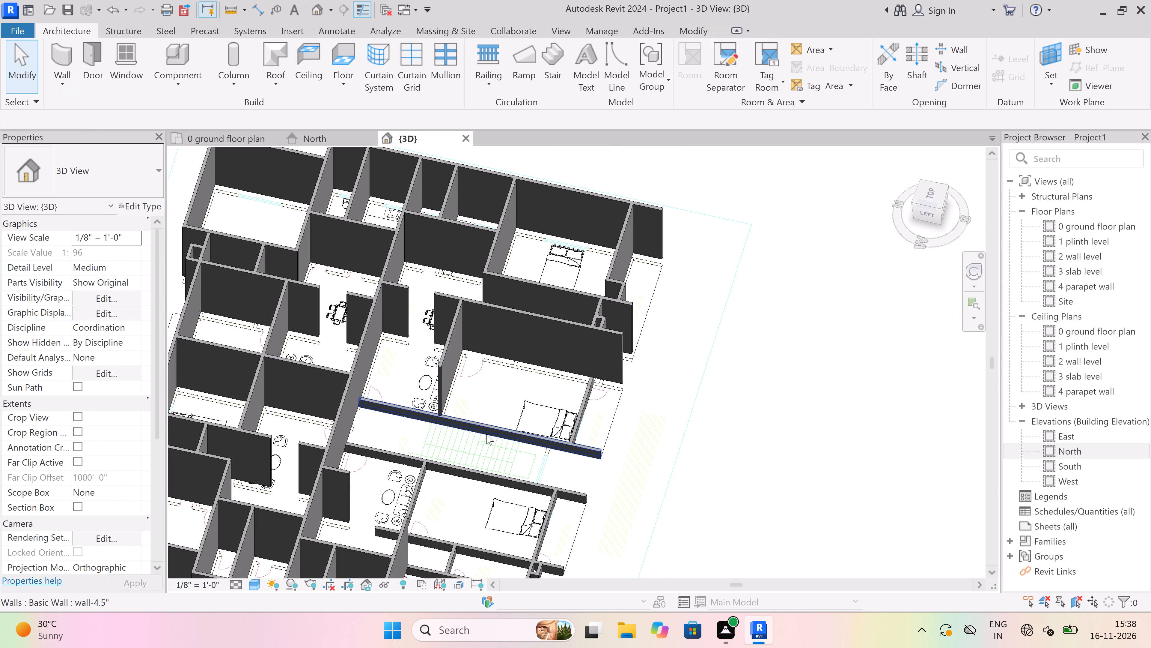
Set the south end wall of the southeast flat's second bedroom to base constraint 1 plinth level and top constraint 2 wall level.
left_click(486, 430)
scroll(596, 406, "up", 3)
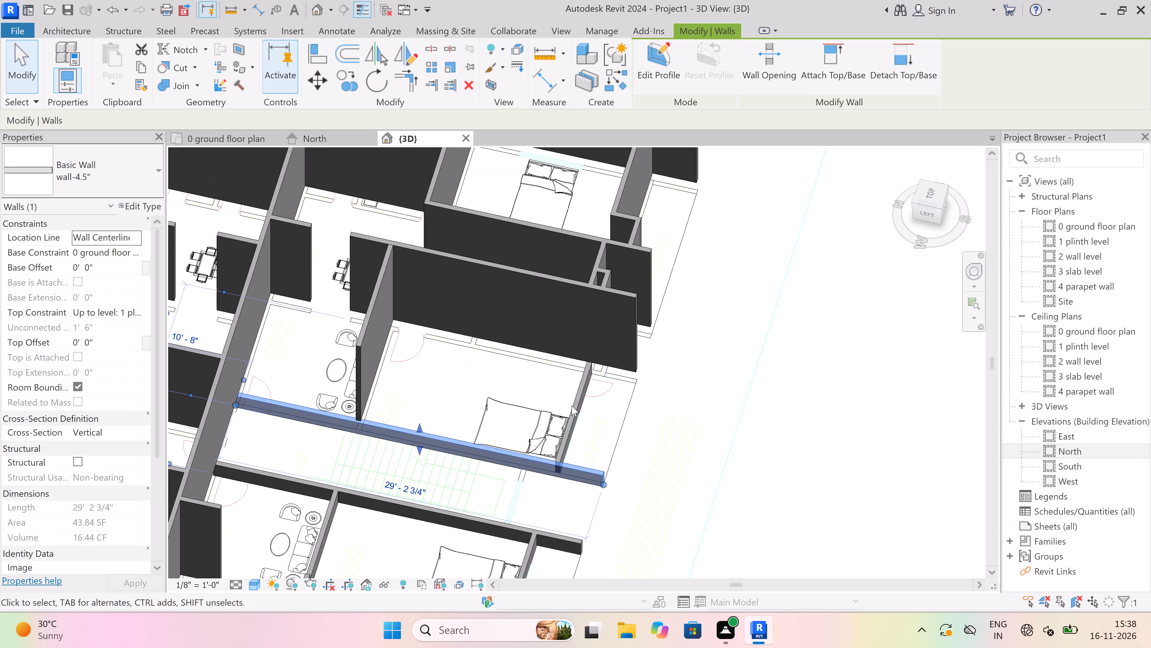
key("Escape")
left_click(572, 406)
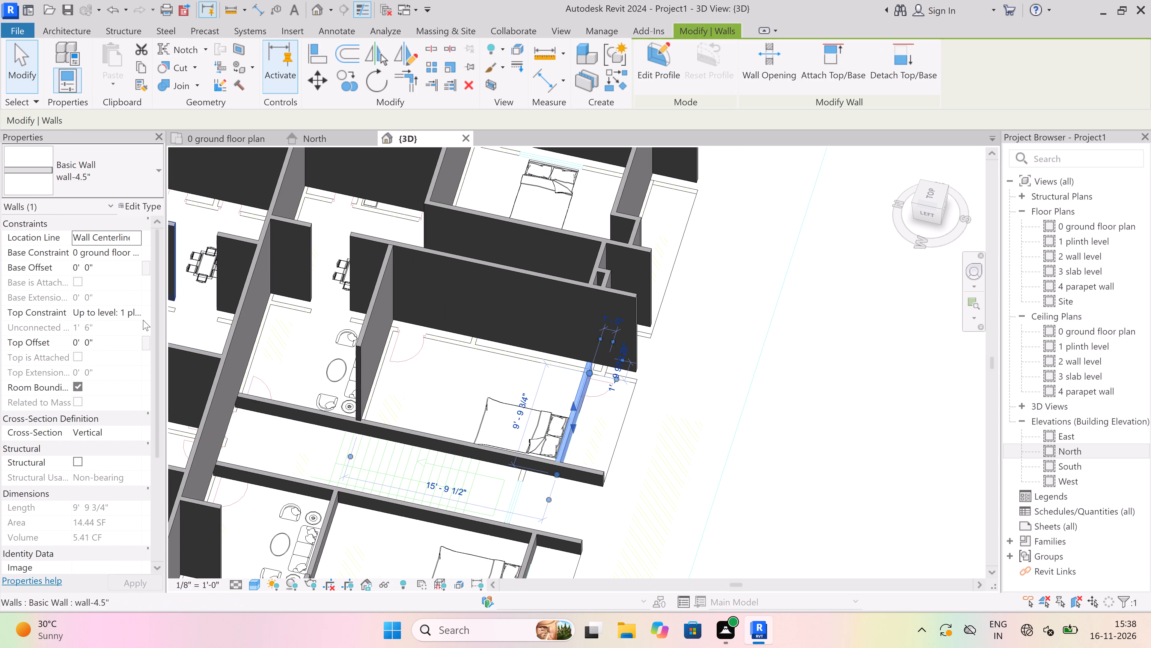
left_click(140, 315)
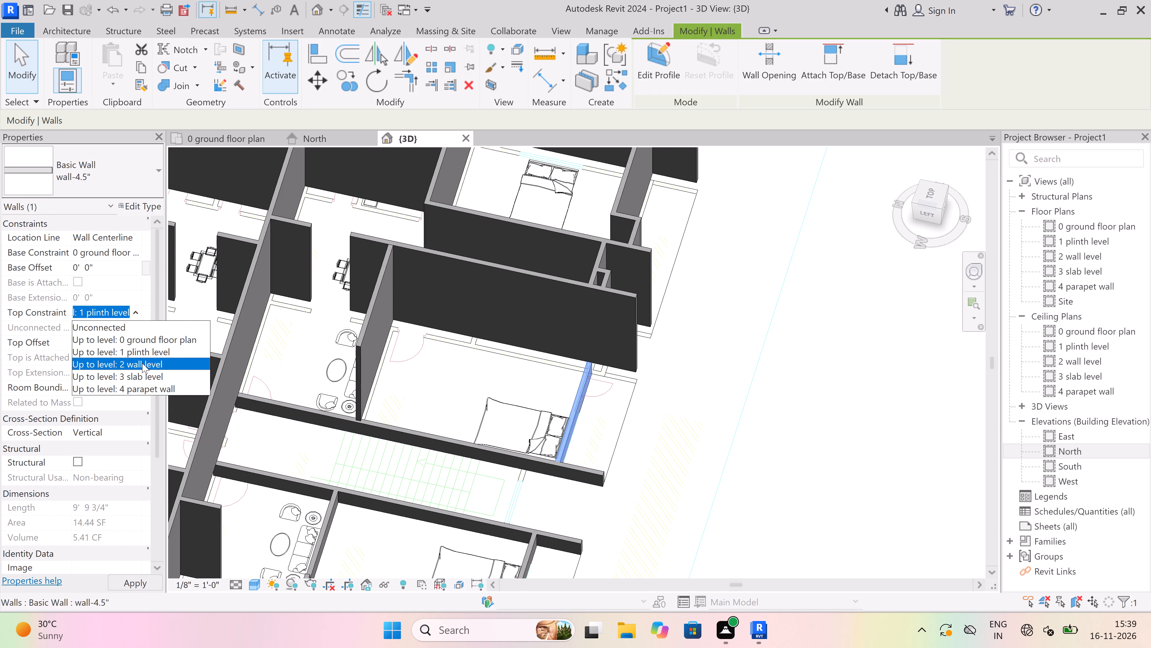
left_click(142, 363)
left_click(124, 251)
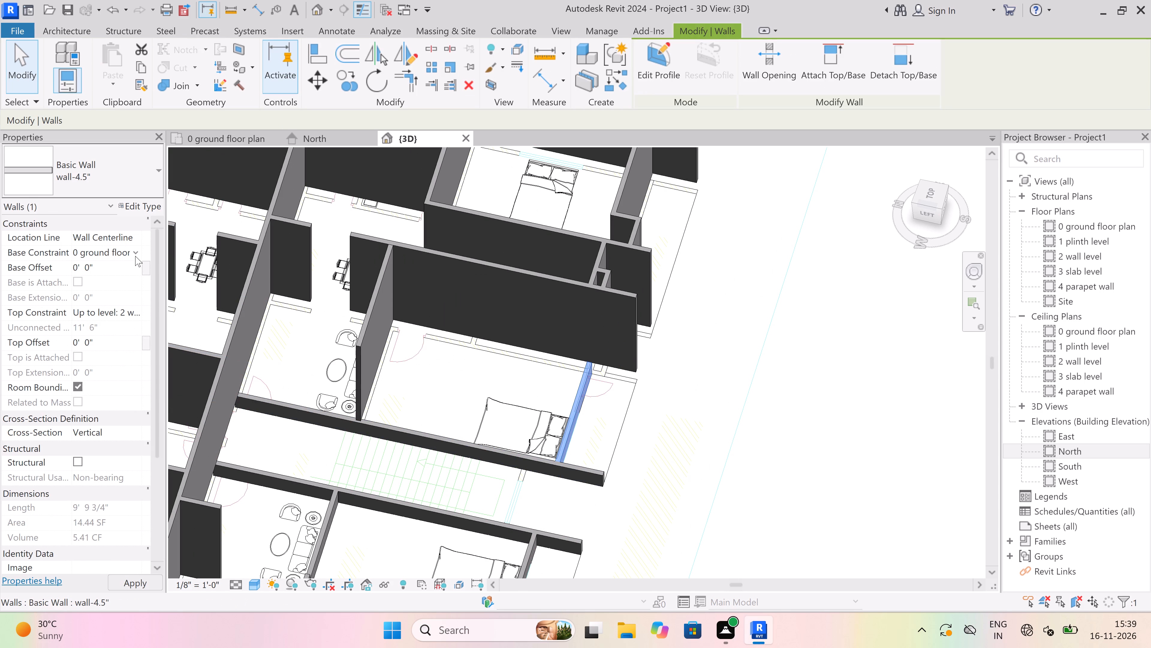
left_click(133, 251)
left_click(123, 279)
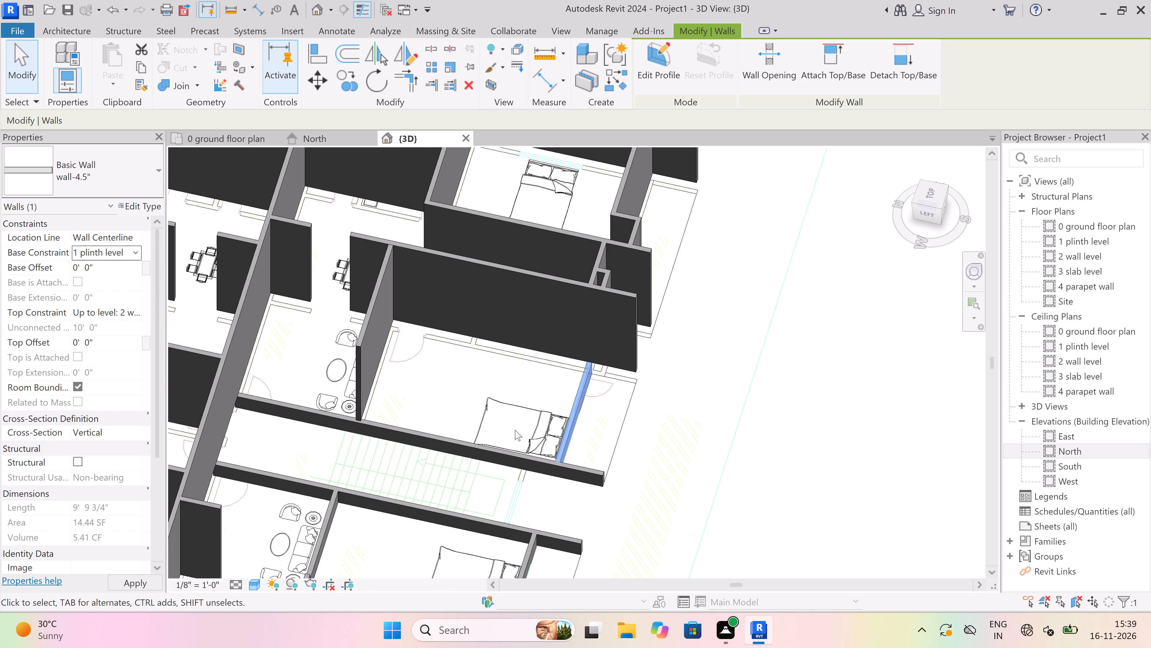
scroll(526, 426, "down", 5)
key("Escape")
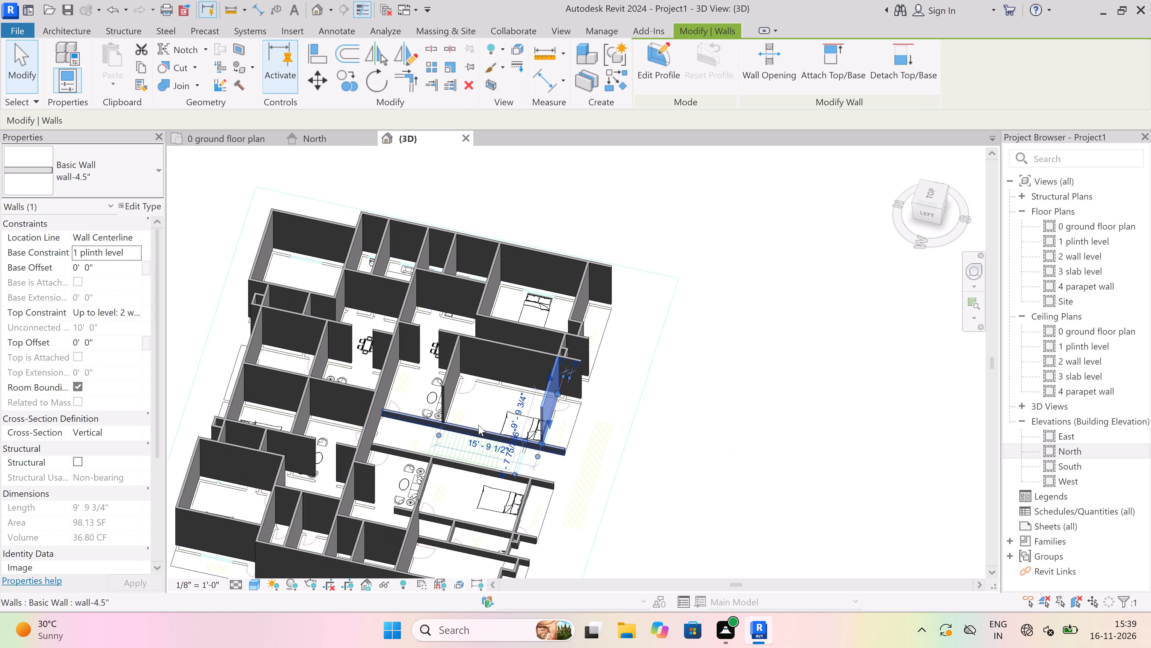
Set the long wall on the staircase's east side to base constraint 1 plinth level and top constraint 2 wall level.
scroll(479, 425, "up", 3)
left_click(481, 432)
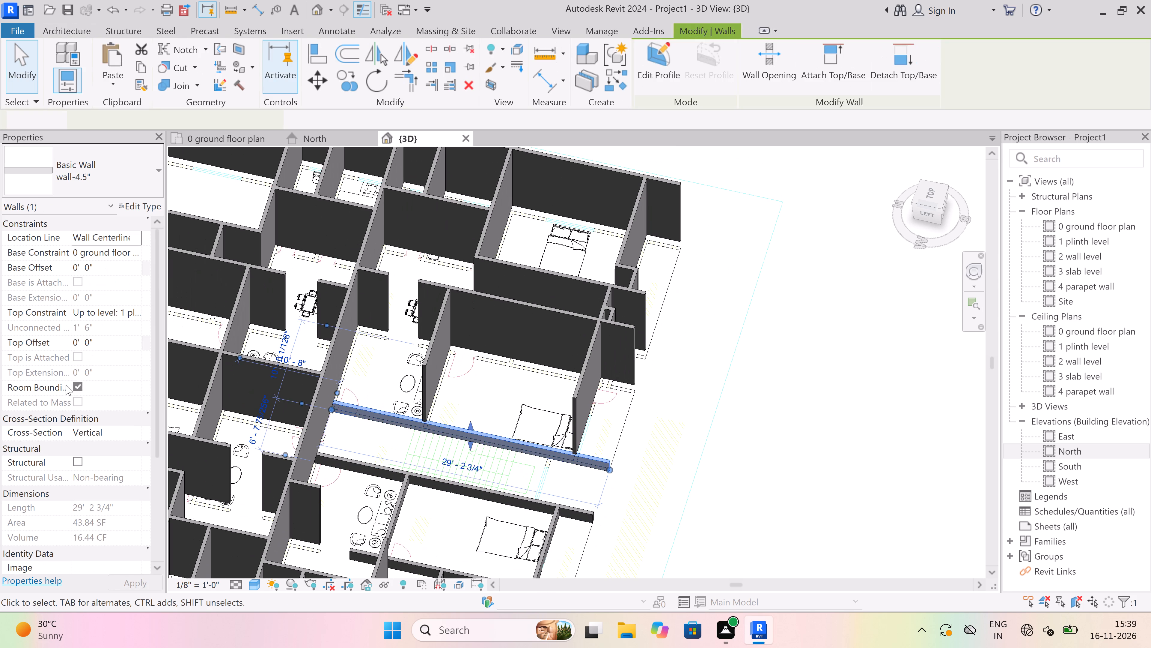
left_click(141, 312)
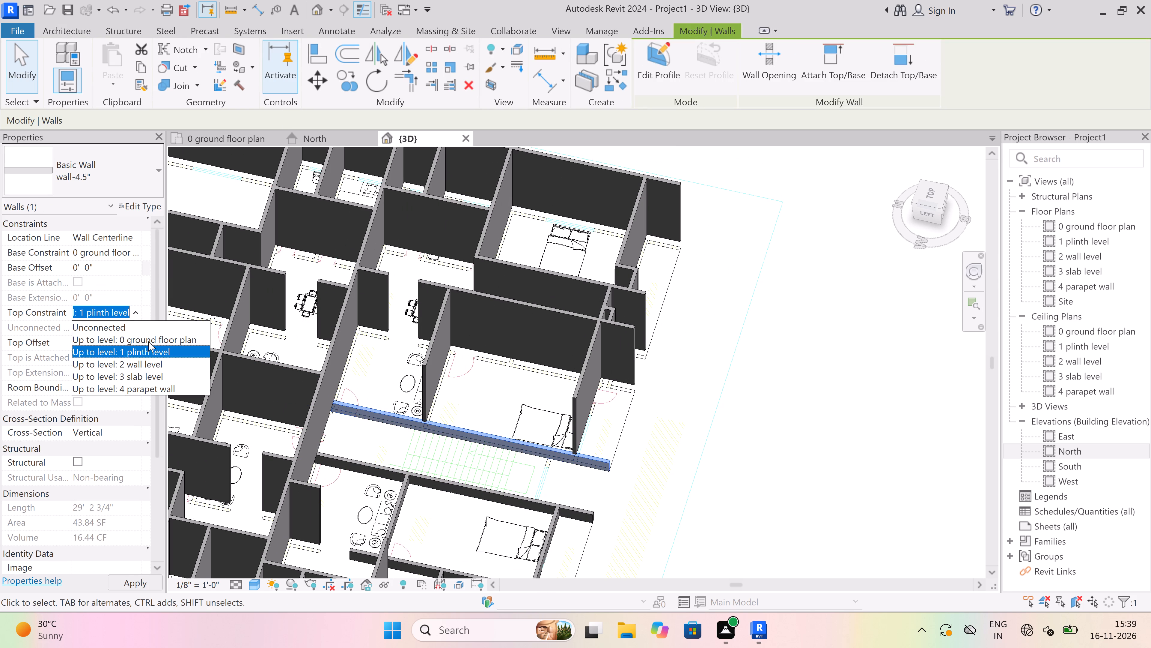
left_click(155, 360)
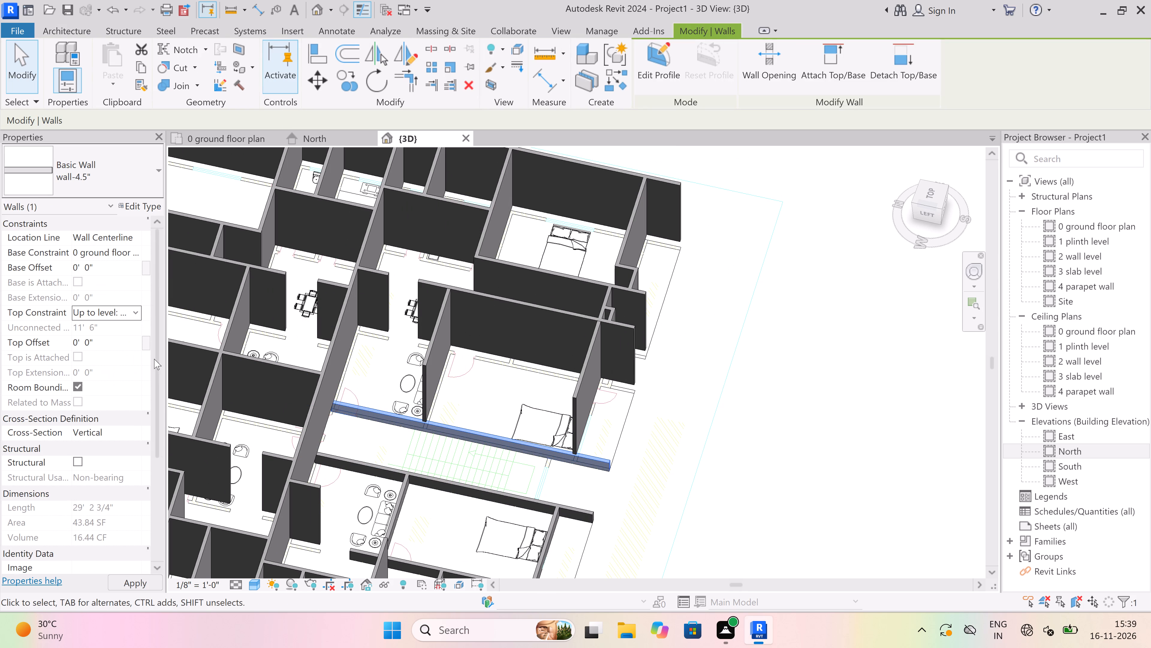
left_click(133, 250)
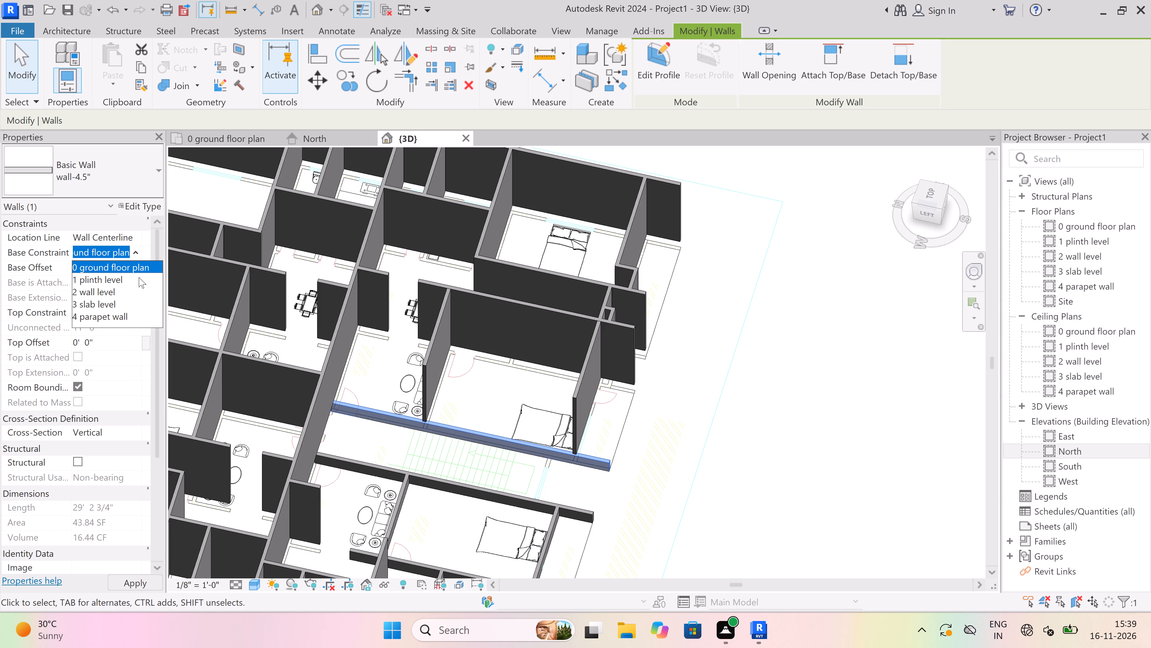
left_click(137, 277)
scroll(578, 385, "down", 5)
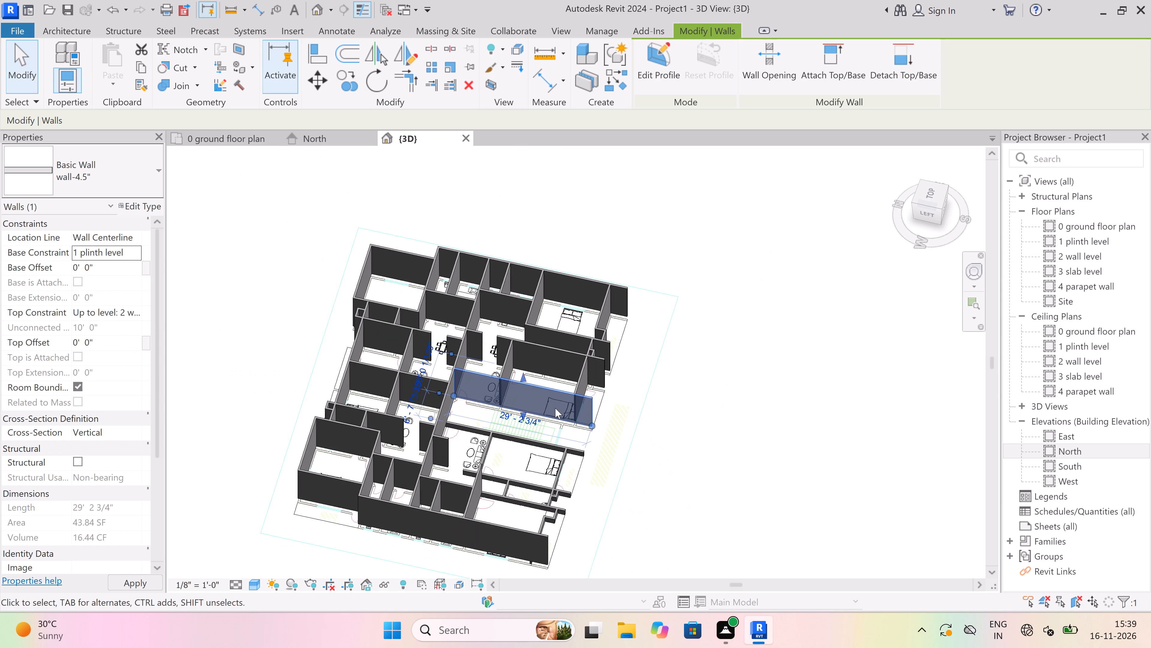
key("Escape")
Set the long wall on the staircase's west side to base constraint 1 plinth level and top constraint 2 wall level.
scroll(570, 413, "up", 4)
left_click(520, 467)
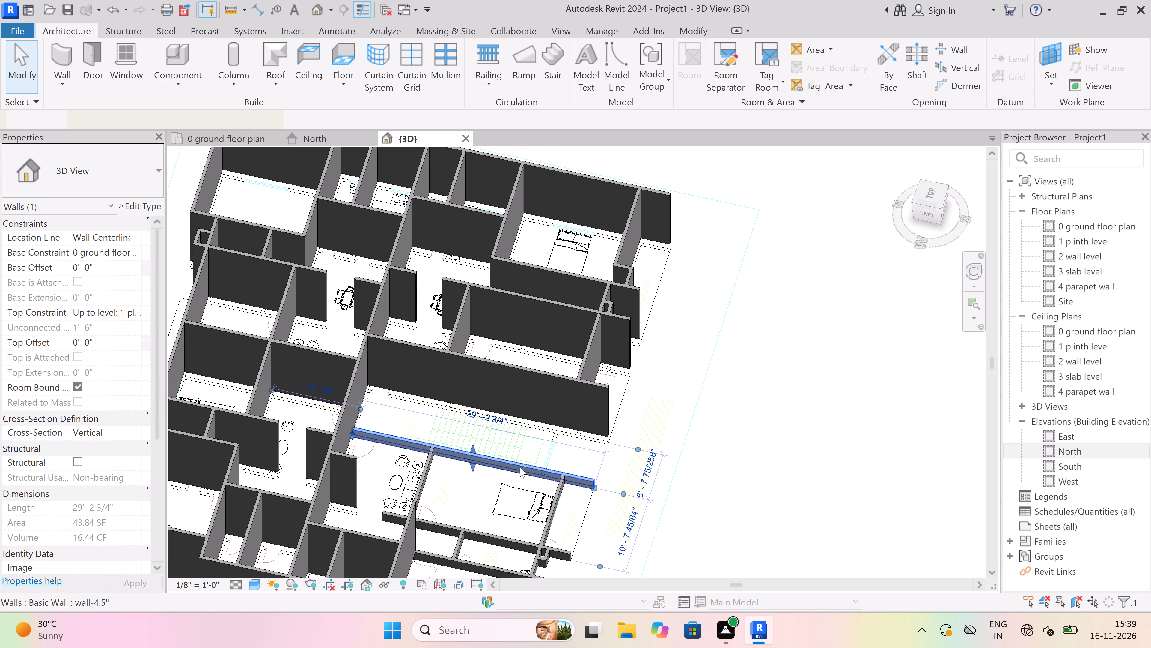
left_click(145, 312)
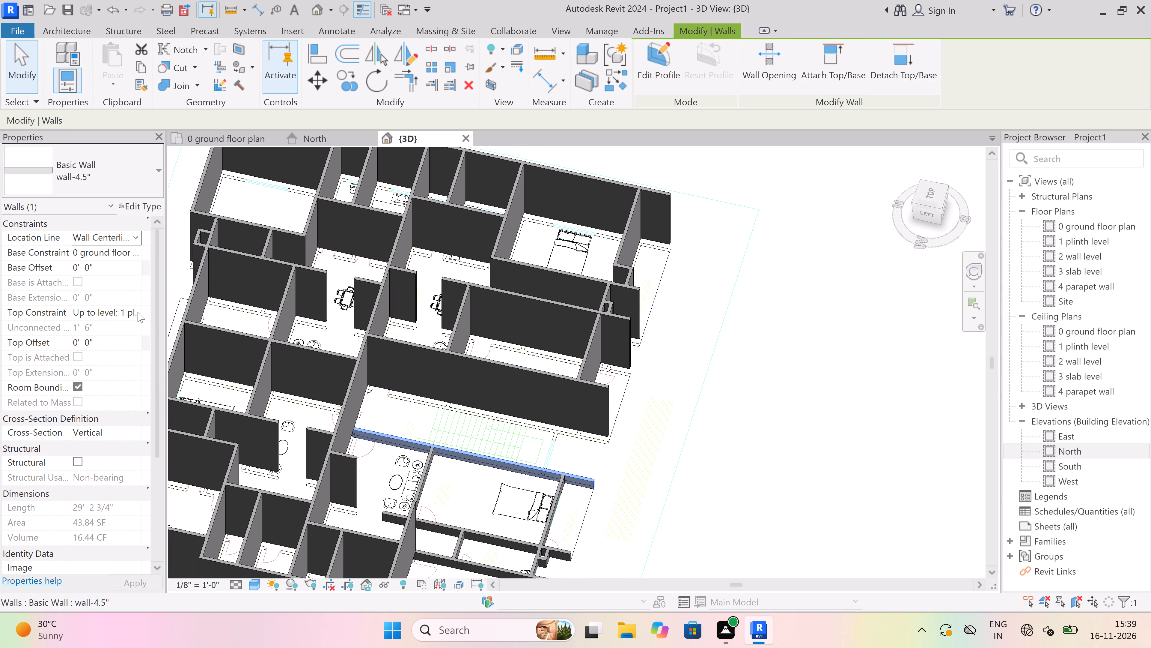
left_click(137, 312)
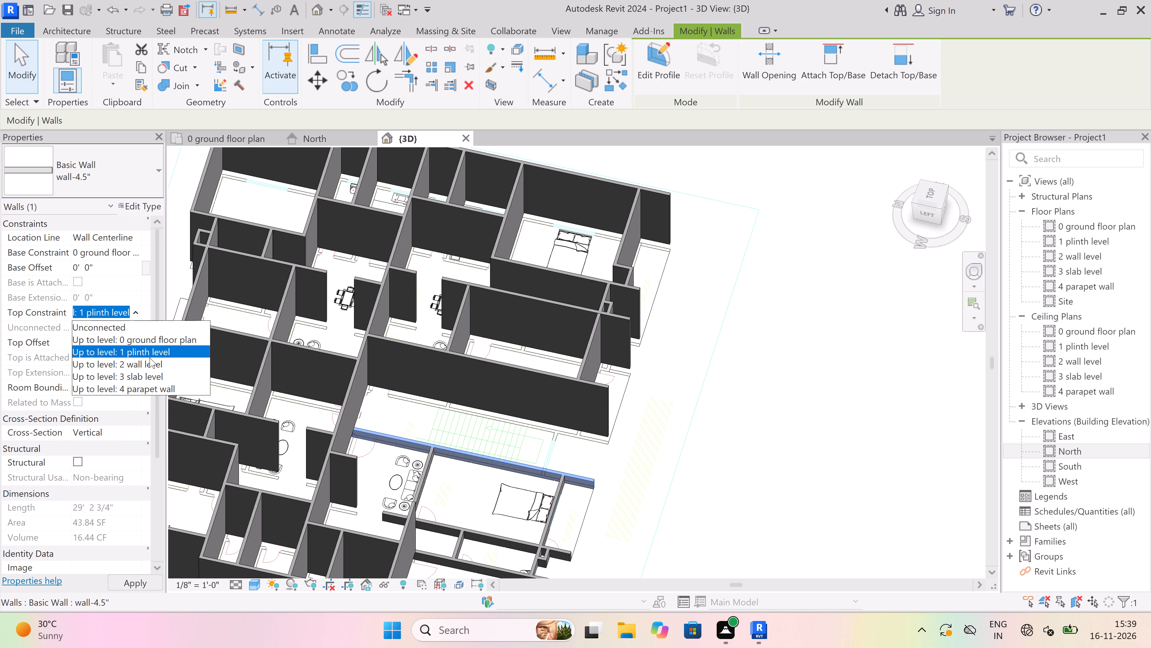
left_click(150, 364)
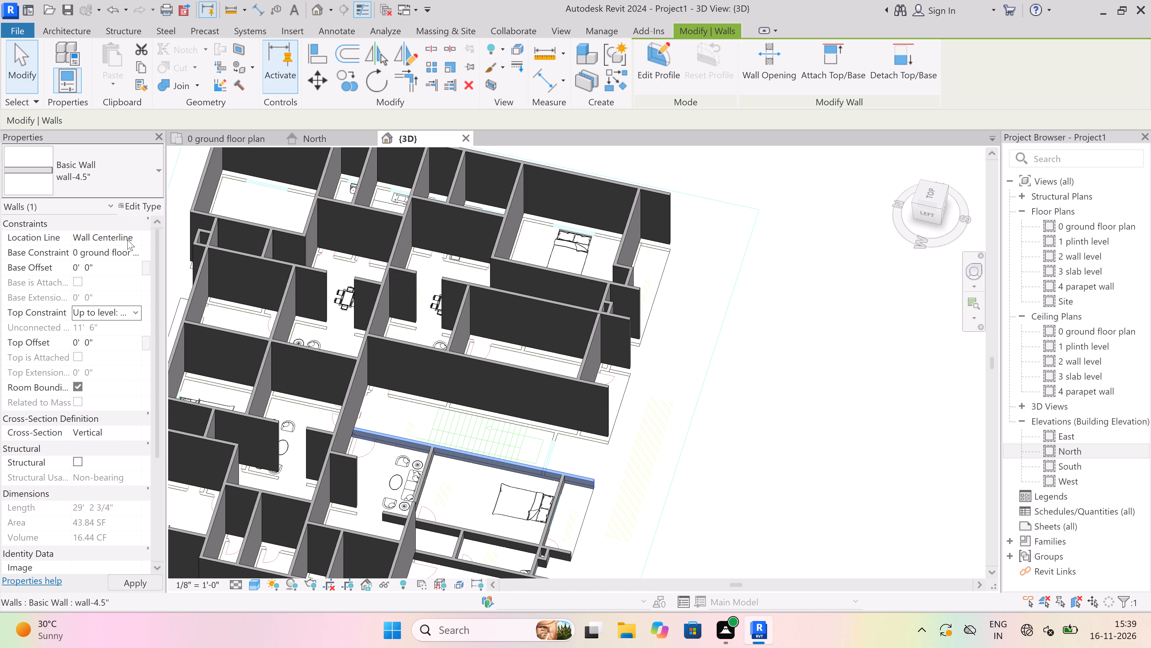
left_click(132, 253)
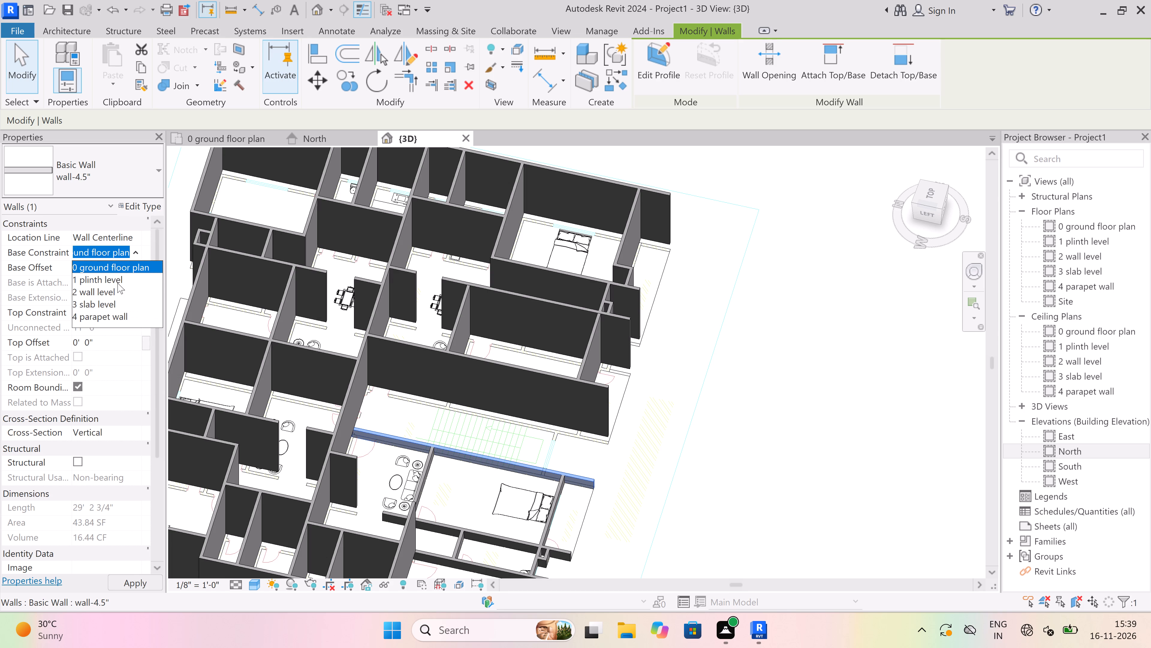
left_click(119, 293)
scroll(434, 399, "down", 5)
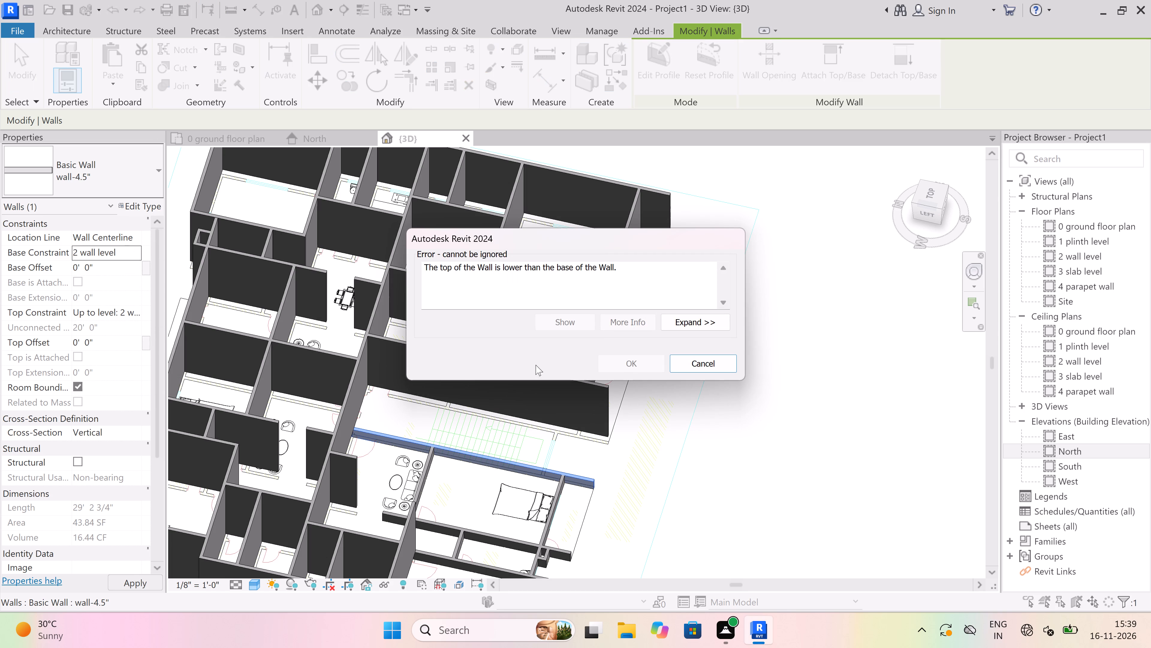
left_click(693, 364)
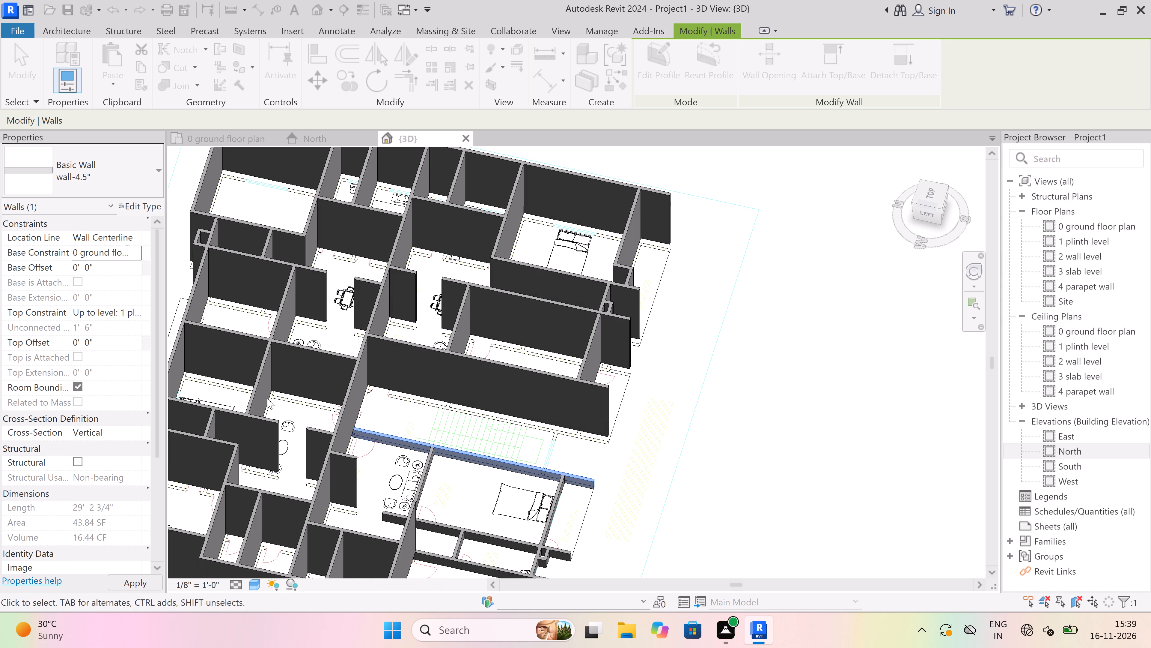
left_click(130, 251)
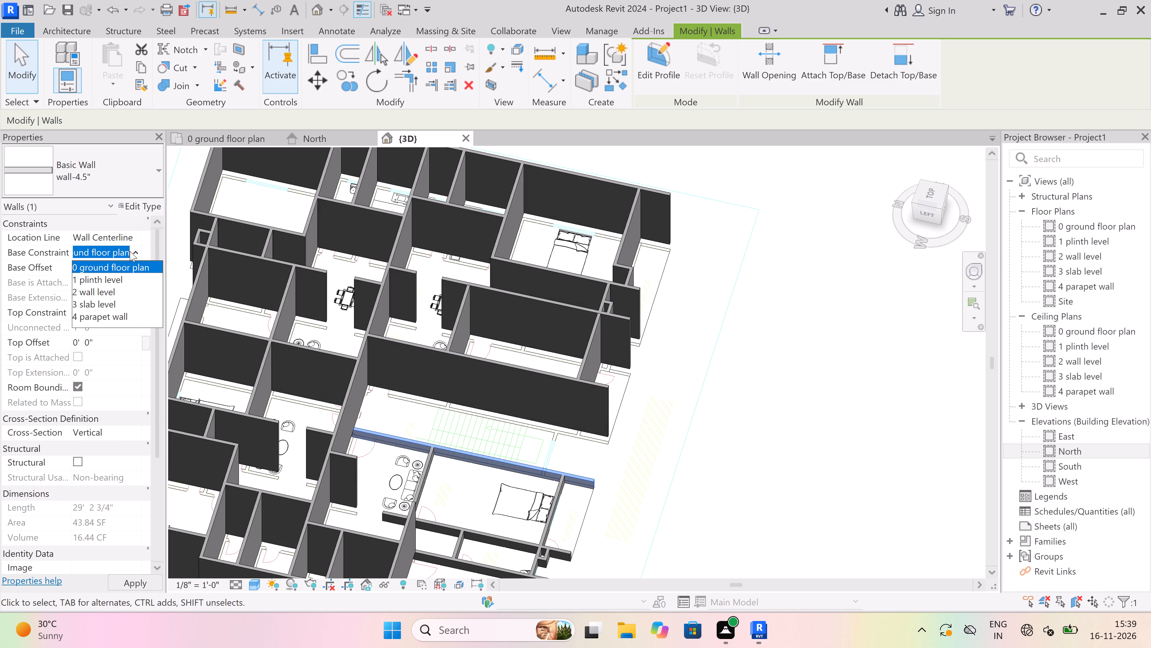
left_click(129, 280)
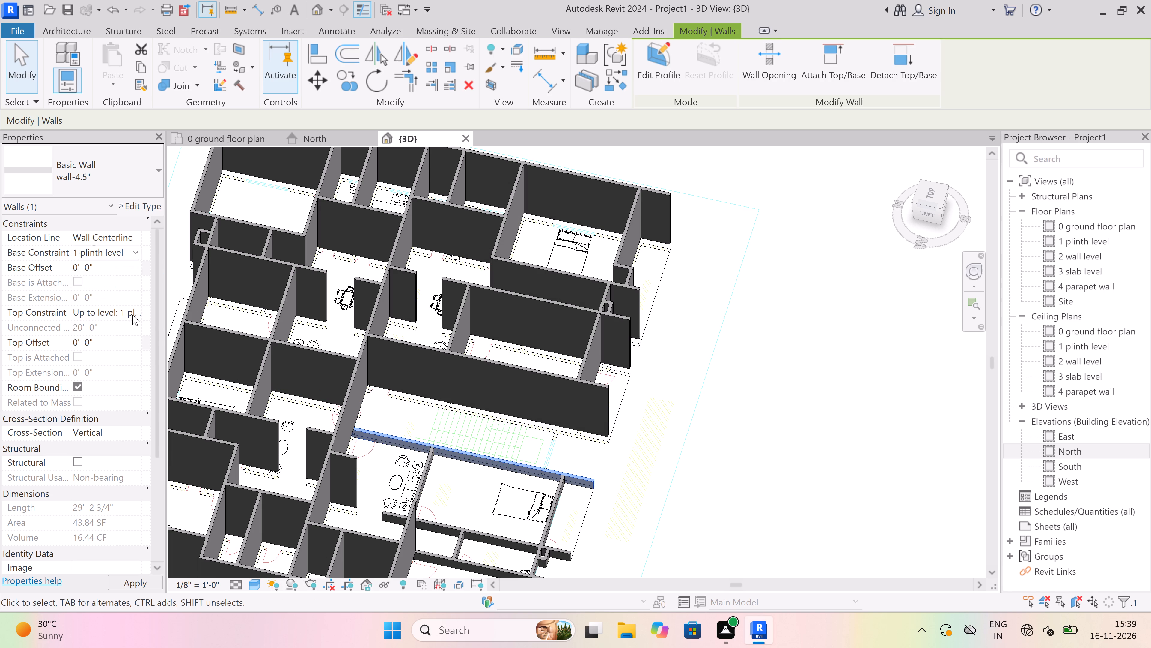
left_click(132, 314)
left_click(131, 365)
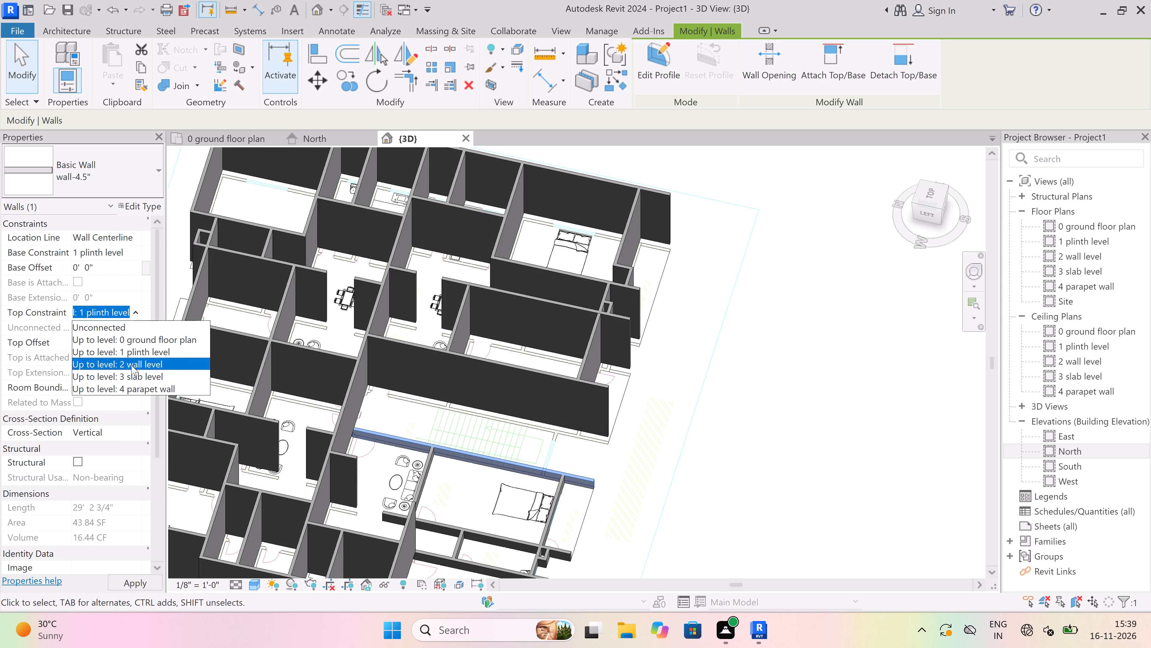
scroll(452, 427, "down", 4)
key("Escape")
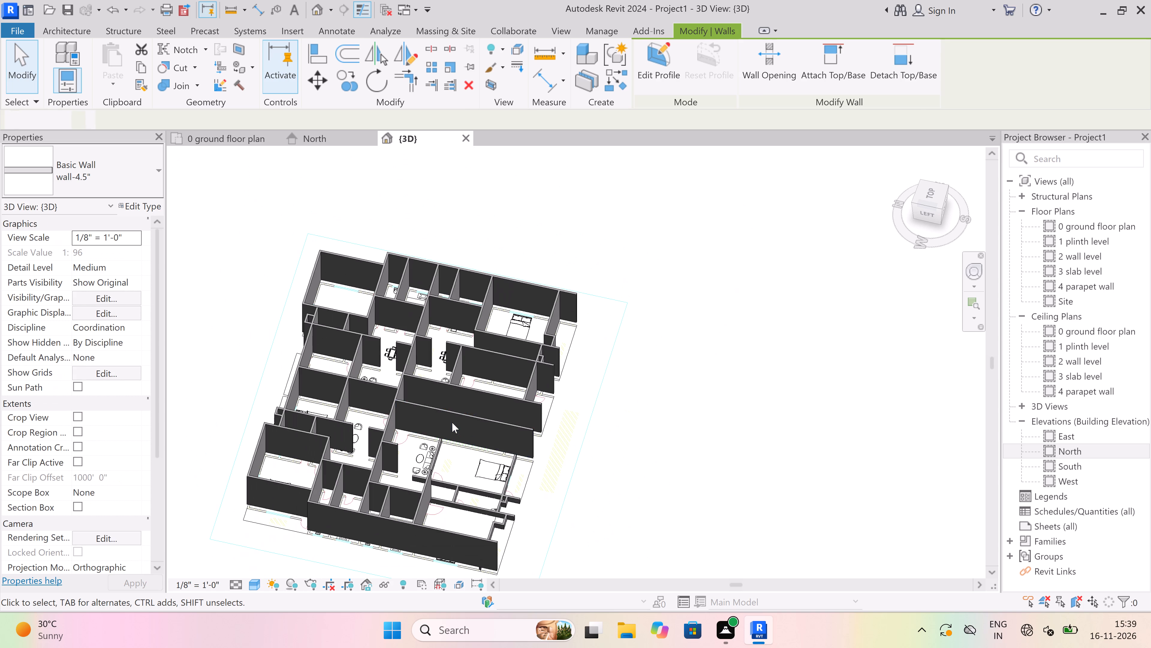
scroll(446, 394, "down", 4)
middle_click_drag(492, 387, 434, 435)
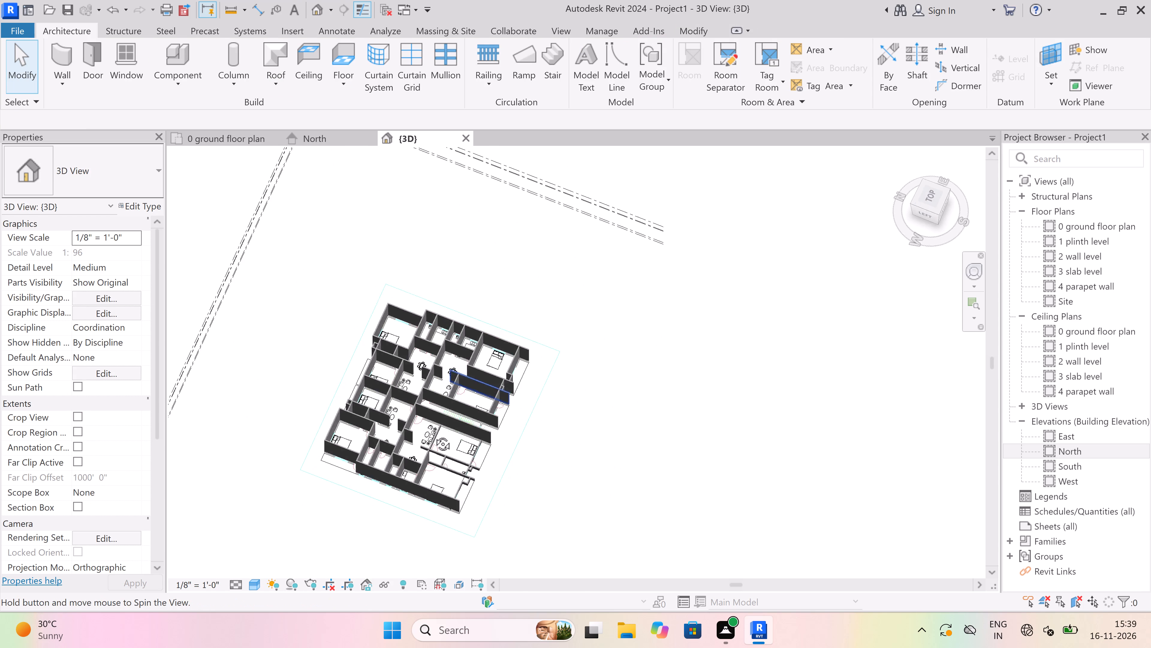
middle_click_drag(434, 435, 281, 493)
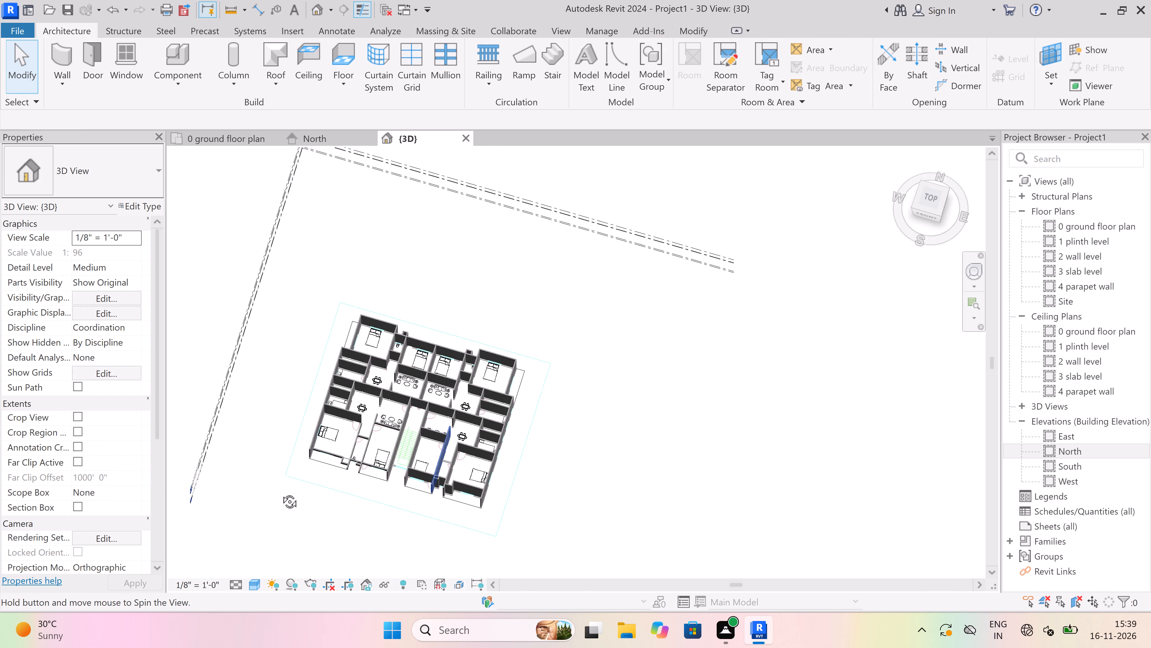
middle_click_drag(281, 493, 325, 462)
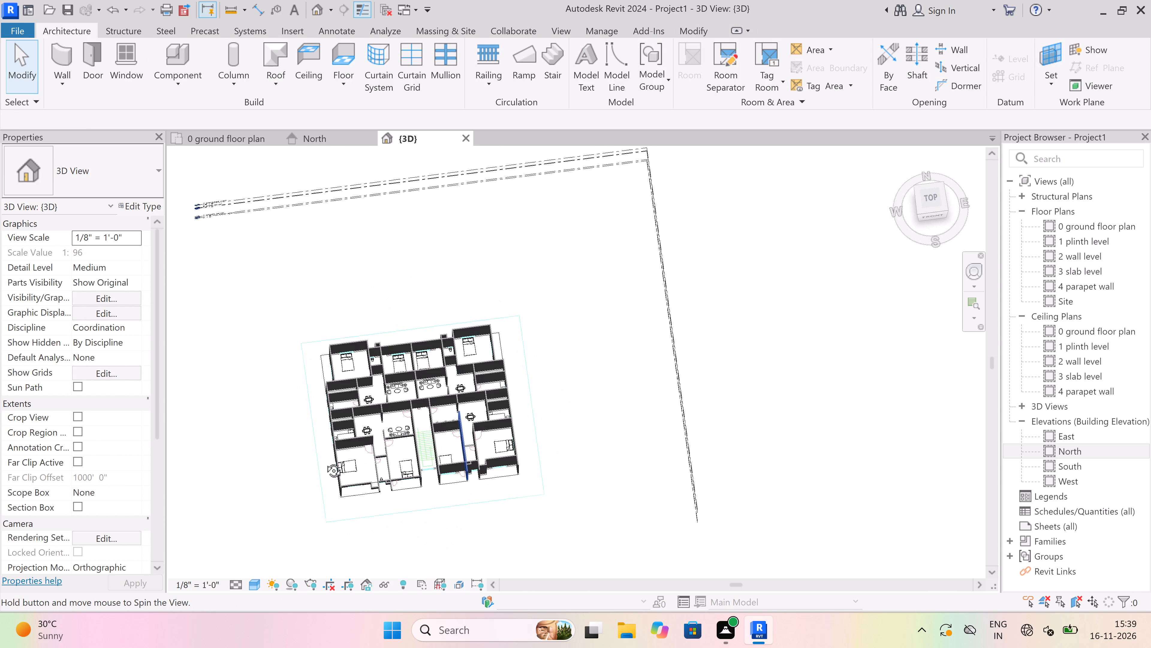
Set the long wall on the west side of the southwest flat's second bedroom to base constraint 1 plinth level and top constraint 2 wall level.
middle_click_drag(325, 462, 325, 464)
middle_click_drag(465, 464, 308, 457, "shift")
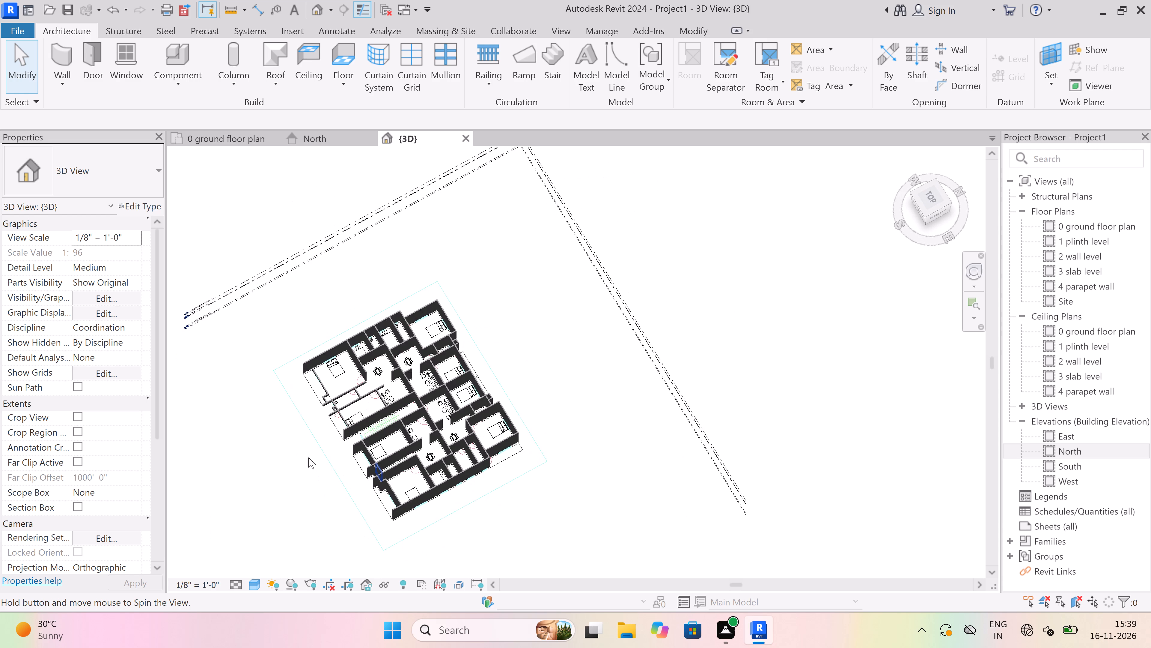
scroll(309, 428, "up", 1)
middle_click_drag(309, 427, 419, 485, "shift")
scroll(315, 479, "up", 3)
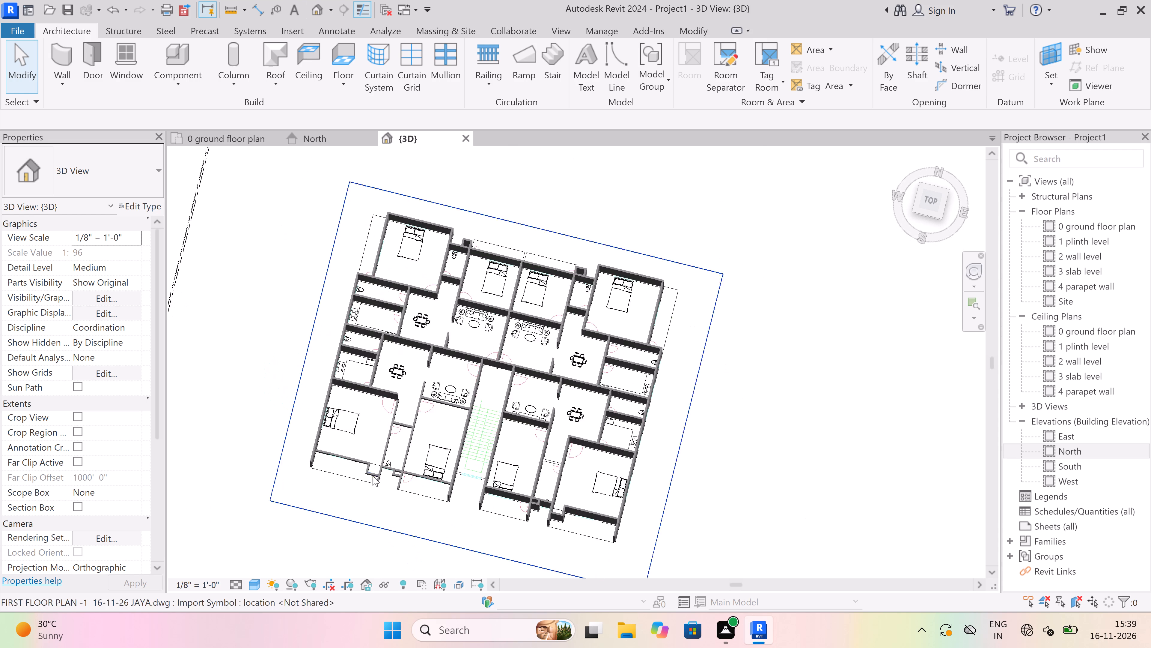
scroll(373, 475, "up", 4)
scroll(469, 320, "up", 2)
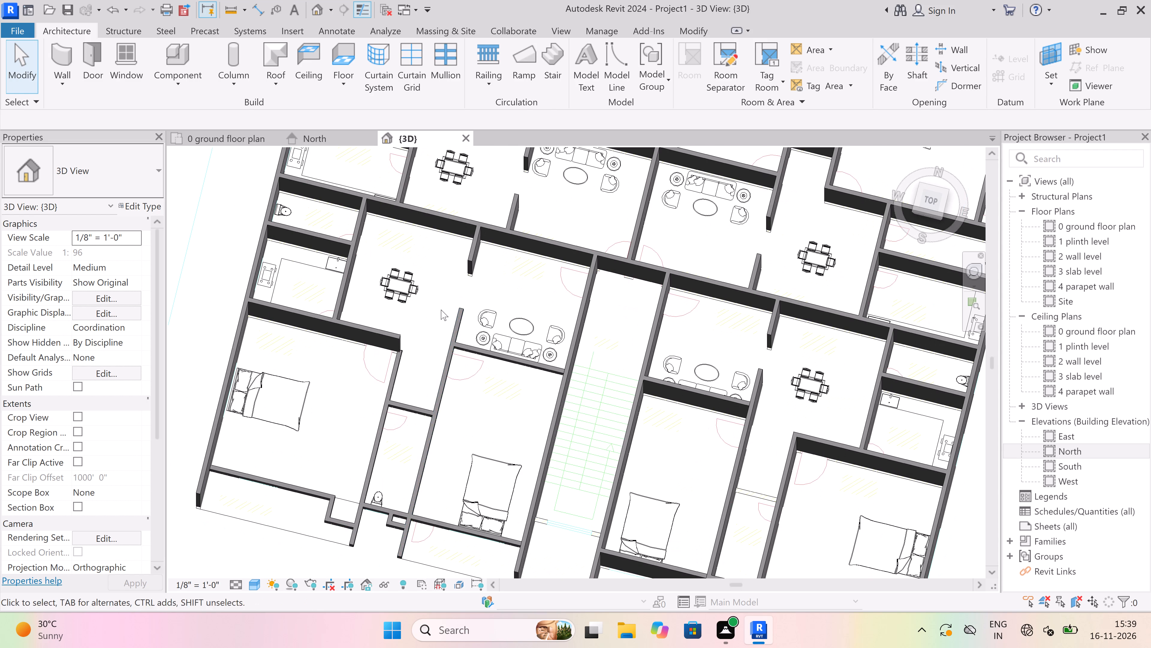
left_click(455, 313)
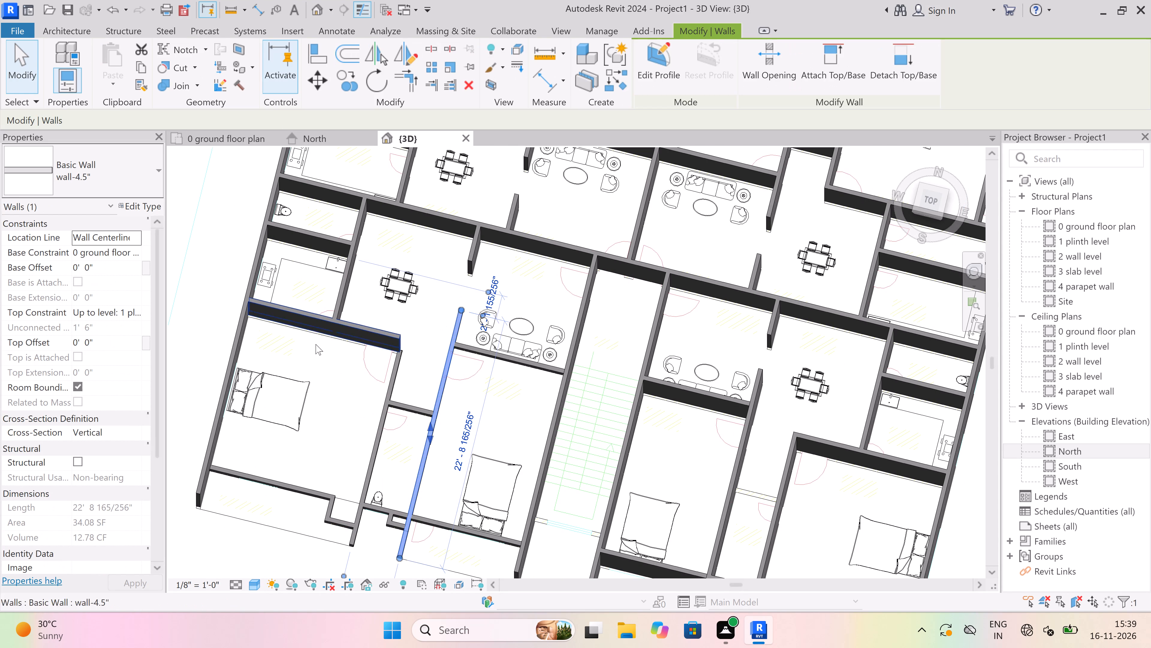
left_click(134, 253)
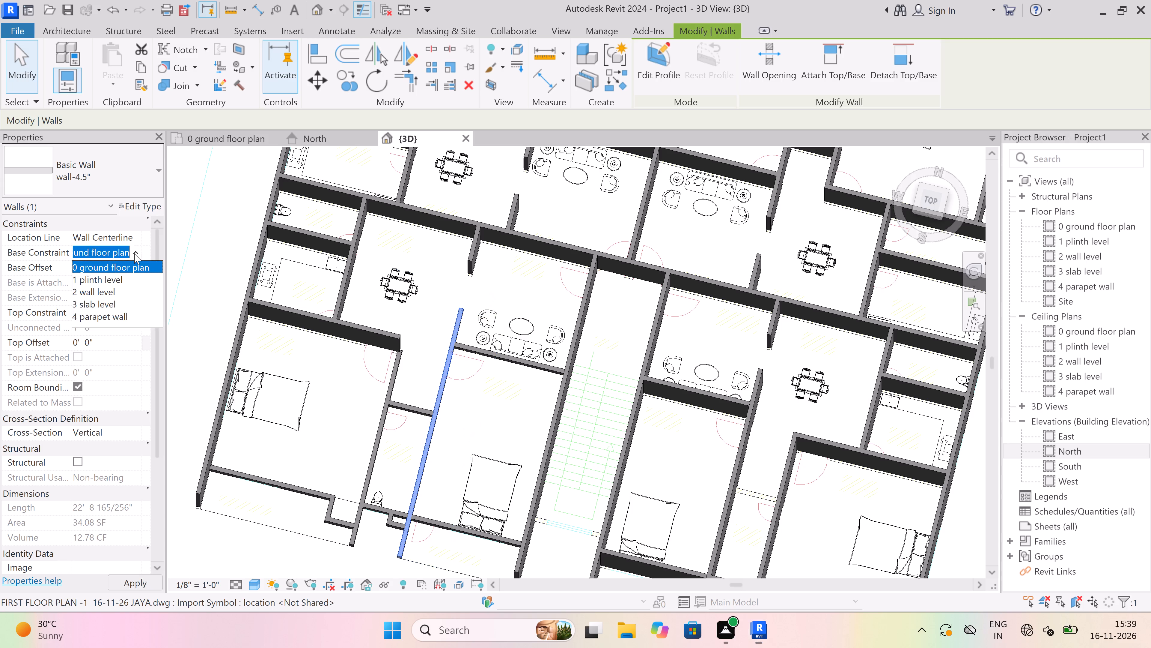
left_click(127, 278)
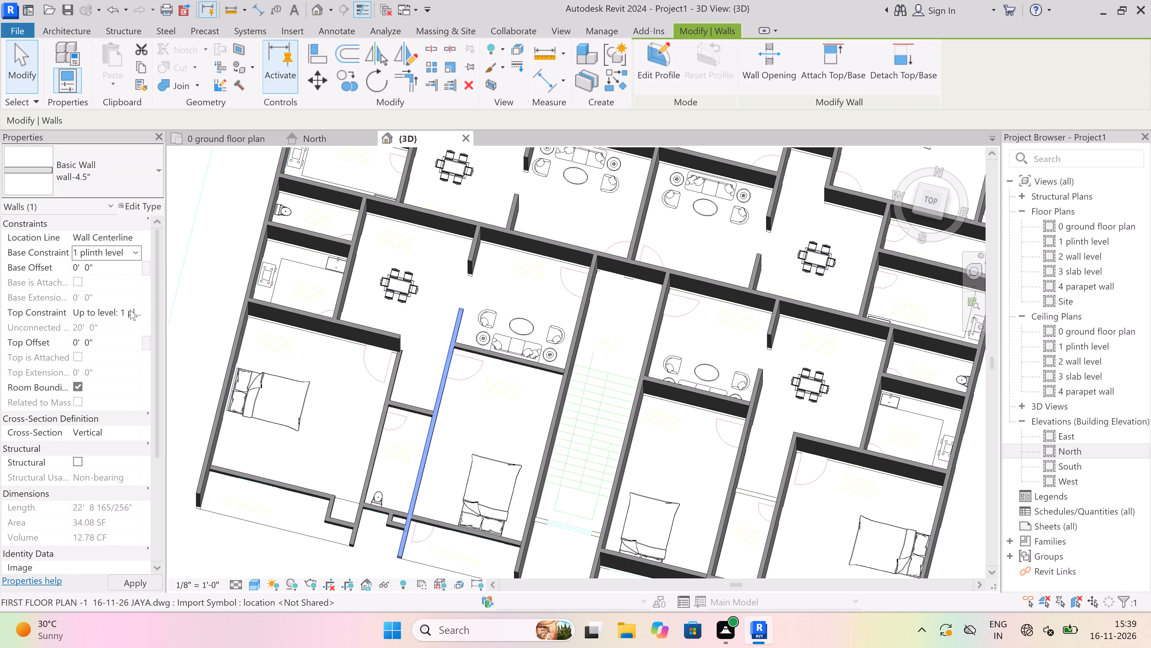
left_click(137, 314)
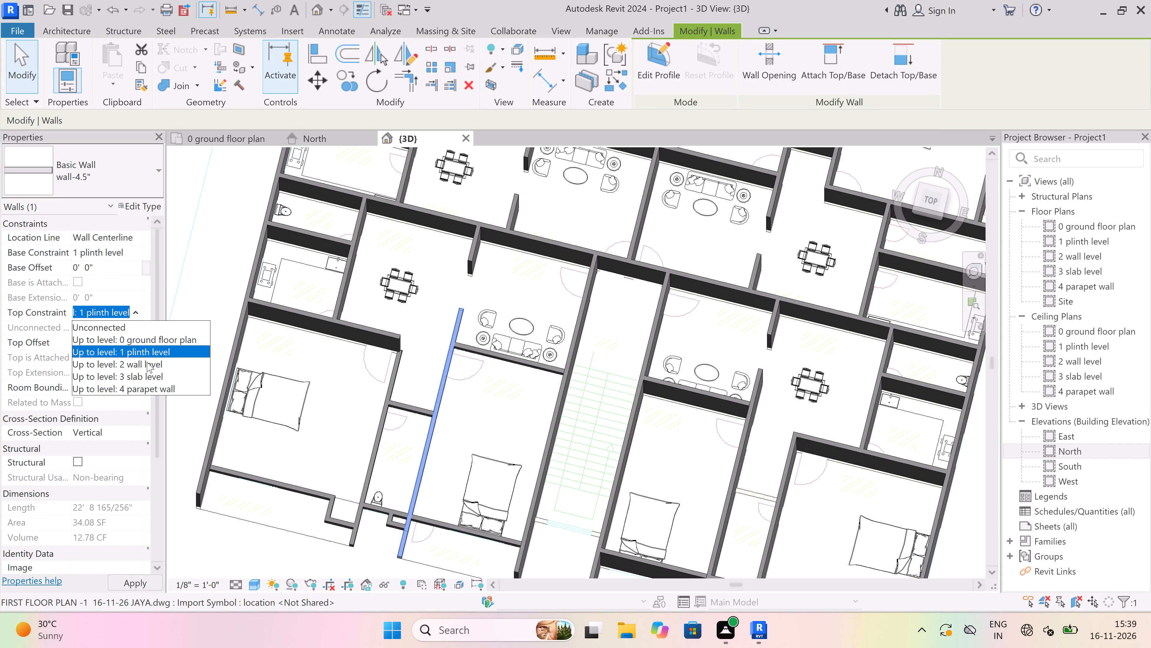
left_click(147, 362)
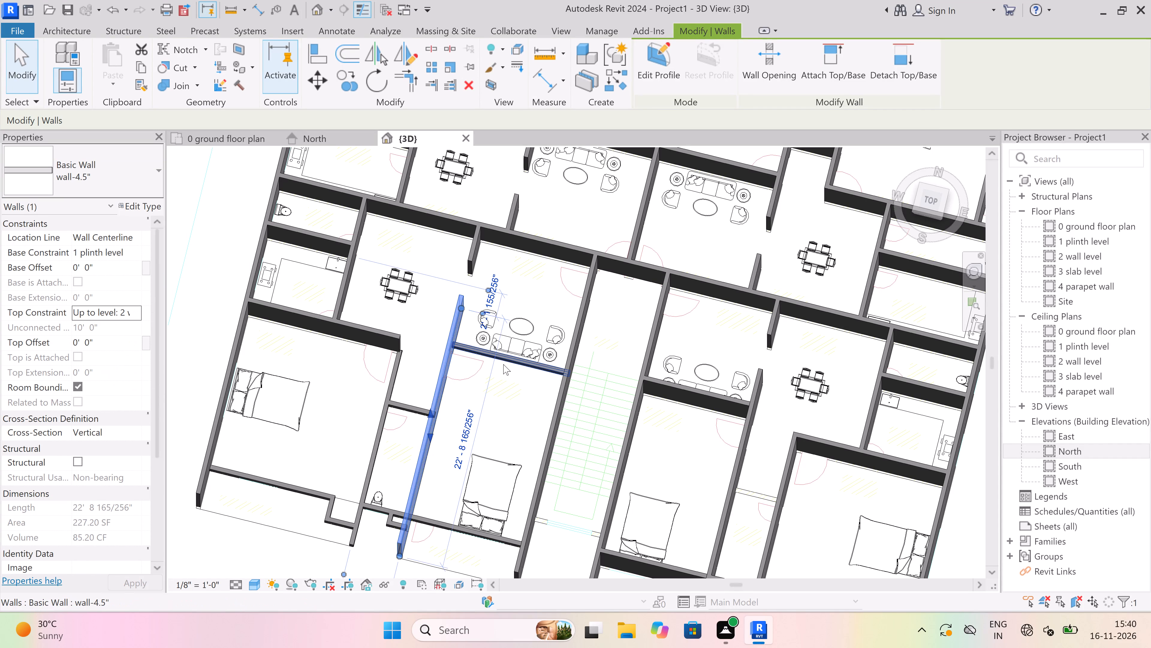
key("Escape")
Set the wall between the southwest flat's living room and second bedroom to base constraint 1 plinth level and top constraint 2 wall level.
left_click(510, 356)
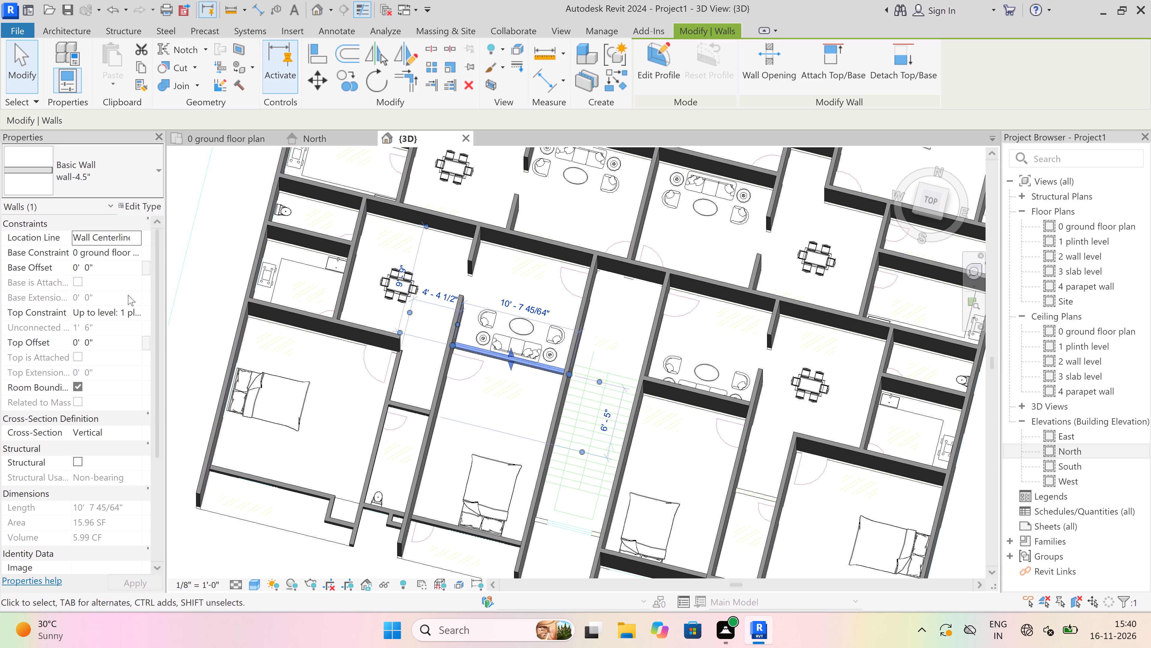
left_click(122, 254)
left_click(135, 252)
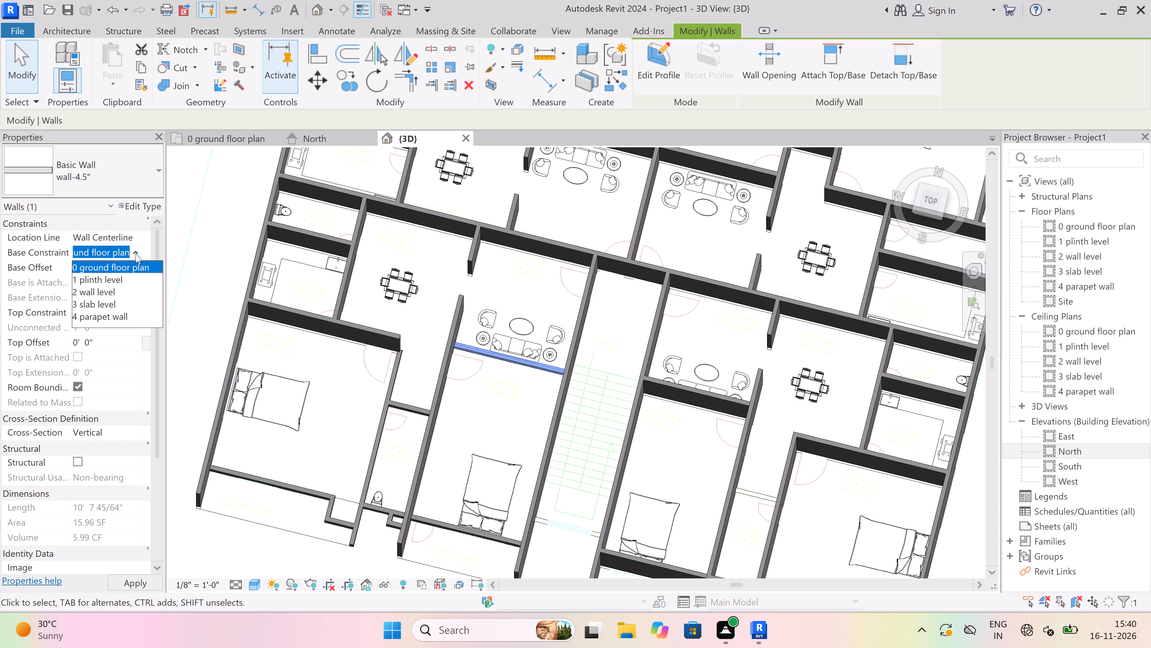
left_click(120, 280)
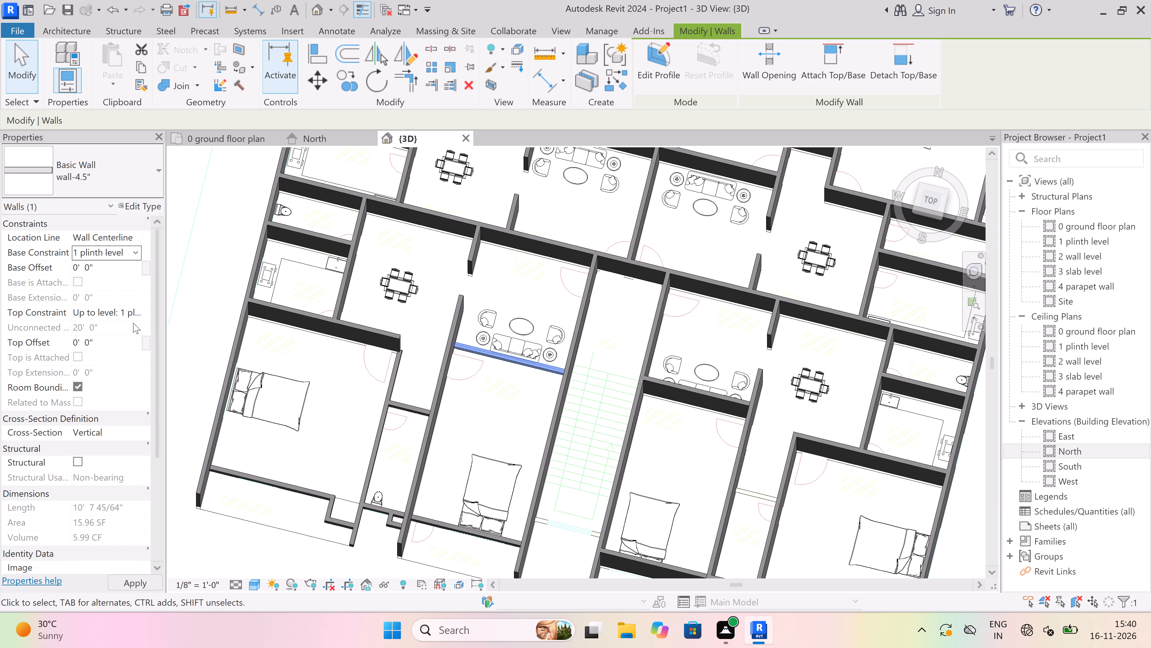
left_click(136, 313)
left_click(153, 361)
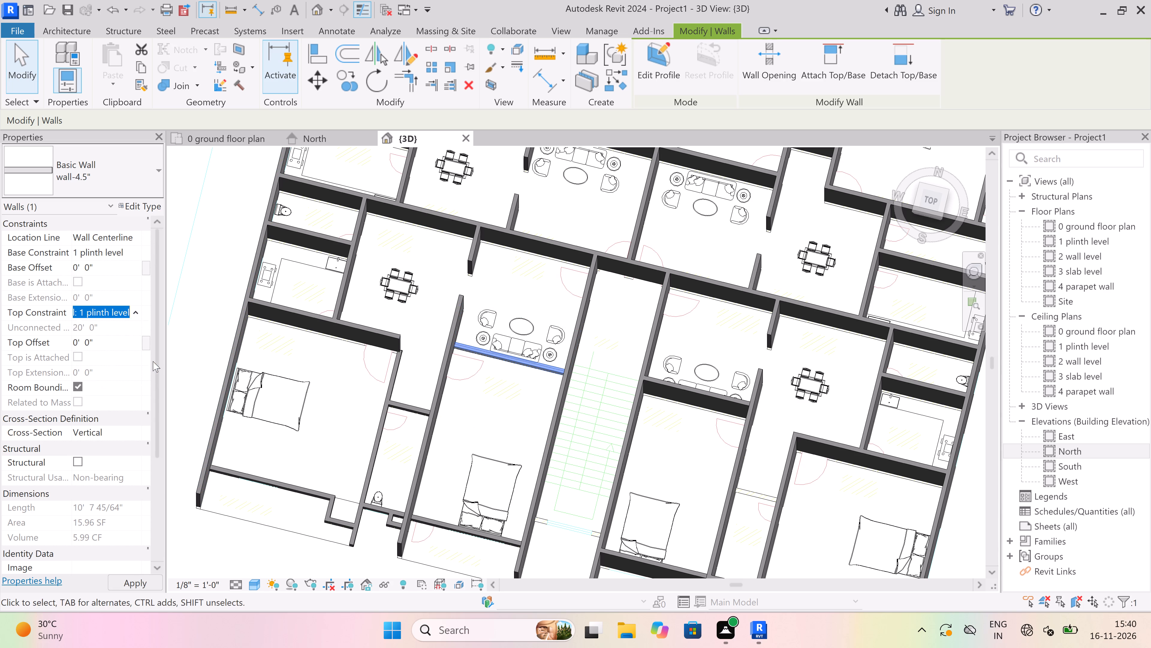
key("Escape")
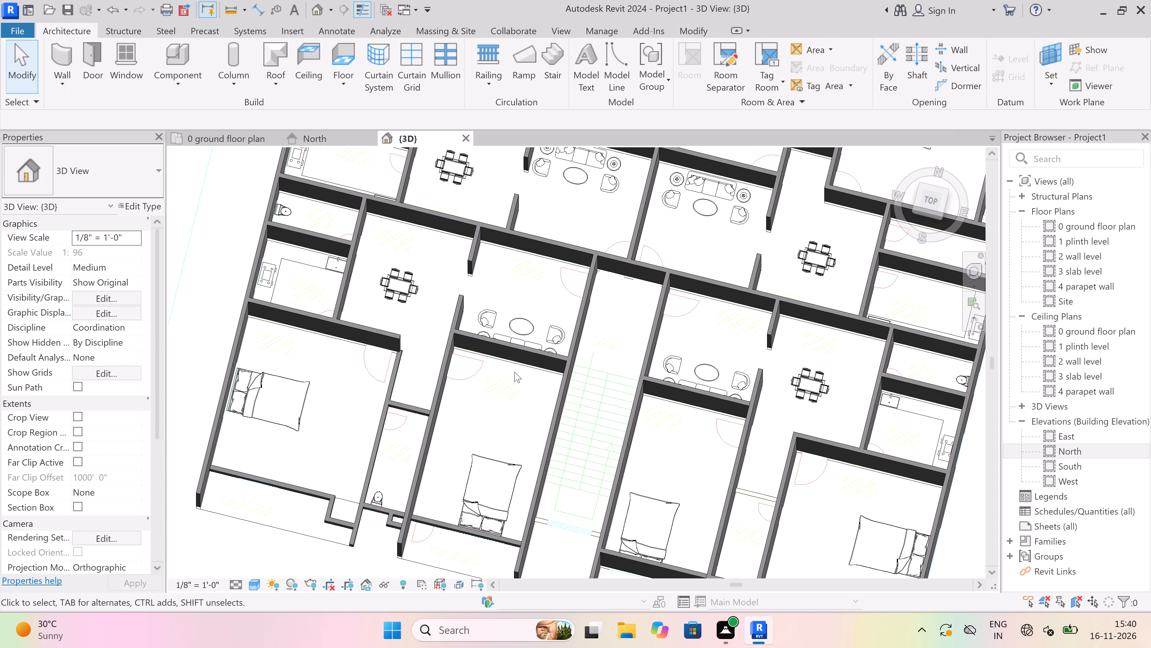
Set the south end wall of the southwest flat's second bedroom to base constraint 1 plinth level and top constraint 2 wall level.
scroll(394, 410, "up", 2)
scroll(412, 370, "down", 4)
middle_click_drag(378, 385, 393, 411, "shift")
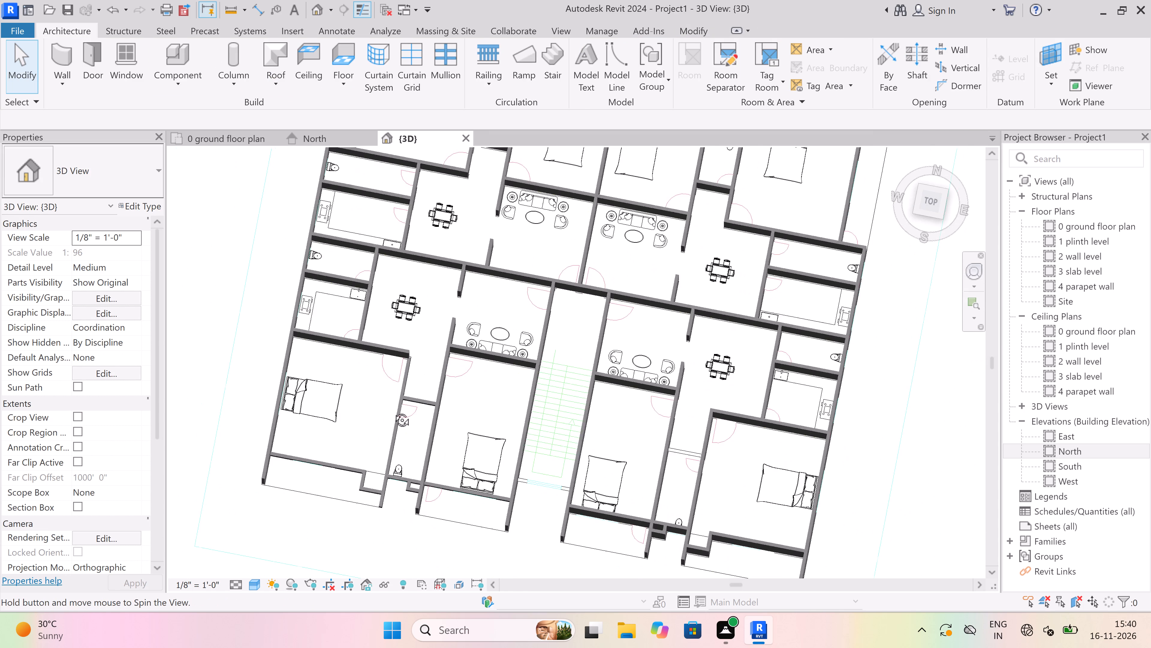
middle_click_drag(393, 411, 548, 286, "shift")
middle_click_drag(624, 405, 613, 424, "shift")
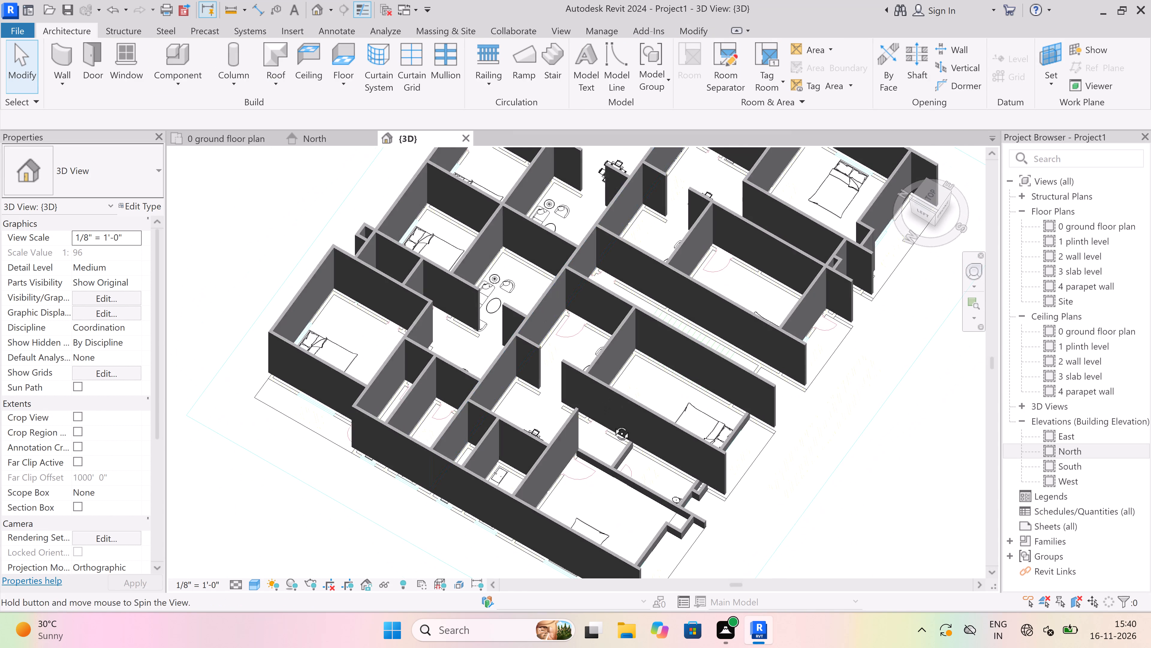
middle_click_drag(613, 424, 525, 299, "shift")
scroll(577, 430, "up", 5)
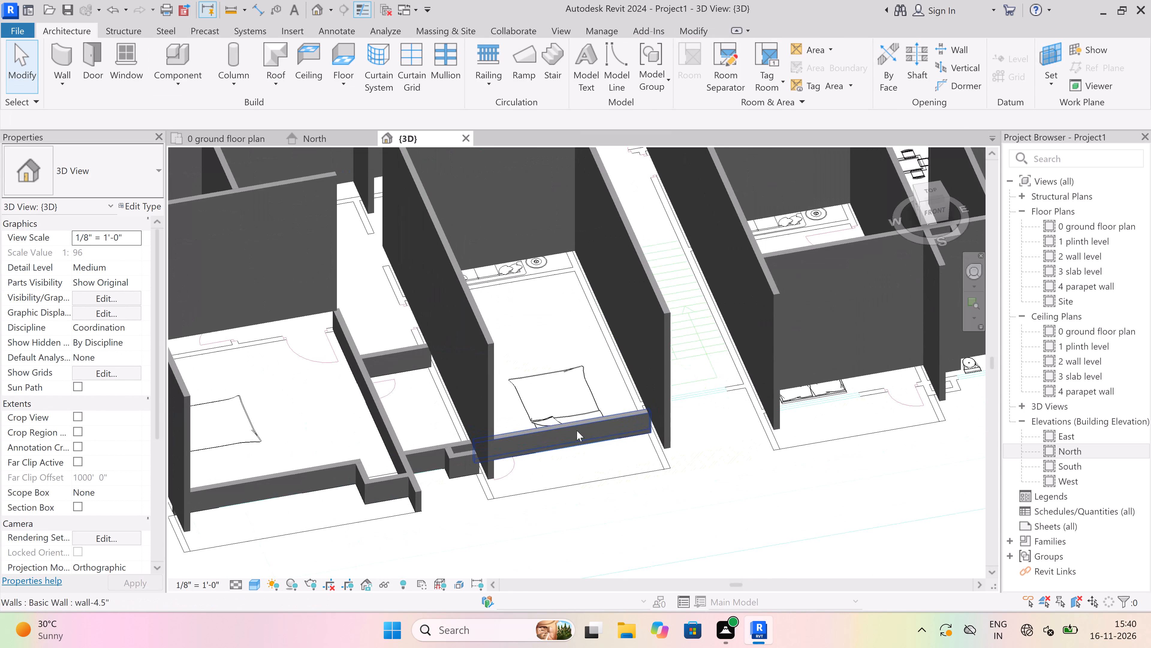
left_click(577, 428)
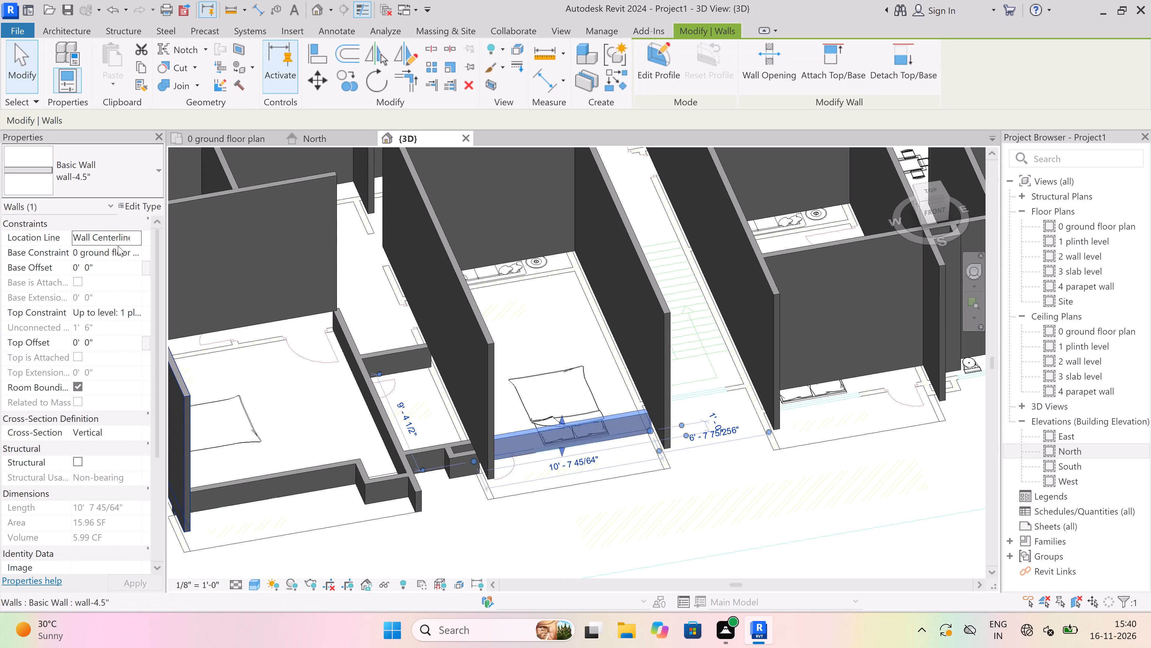
left_click(134, 251)
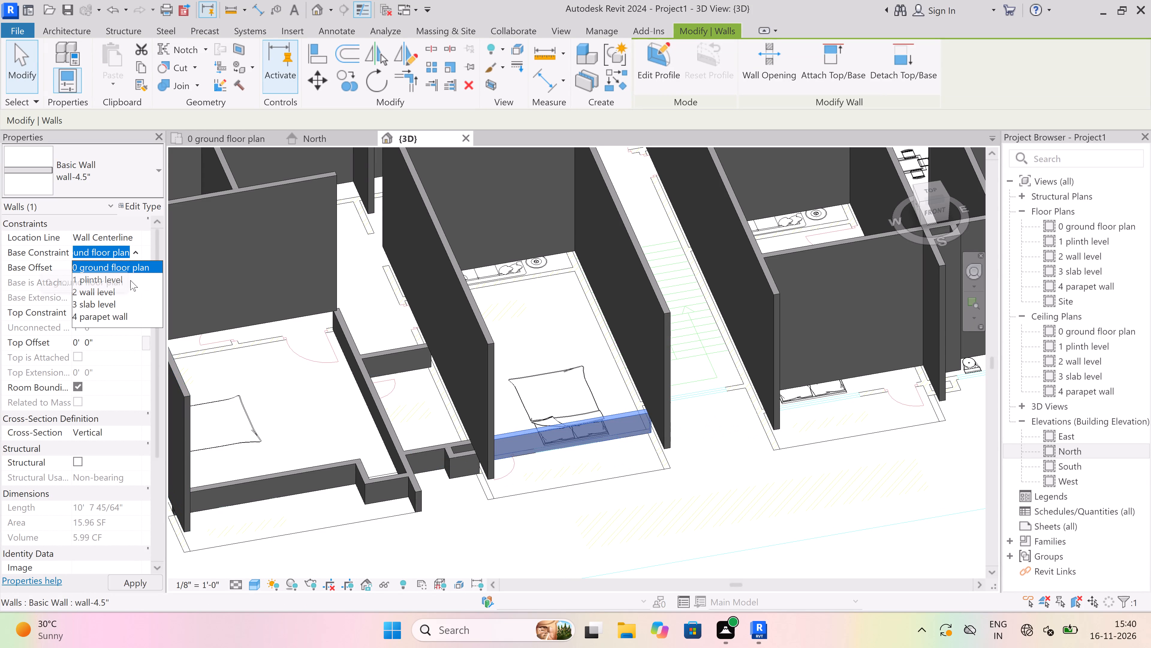
left_click(130, 280)
left_click(140, 313)
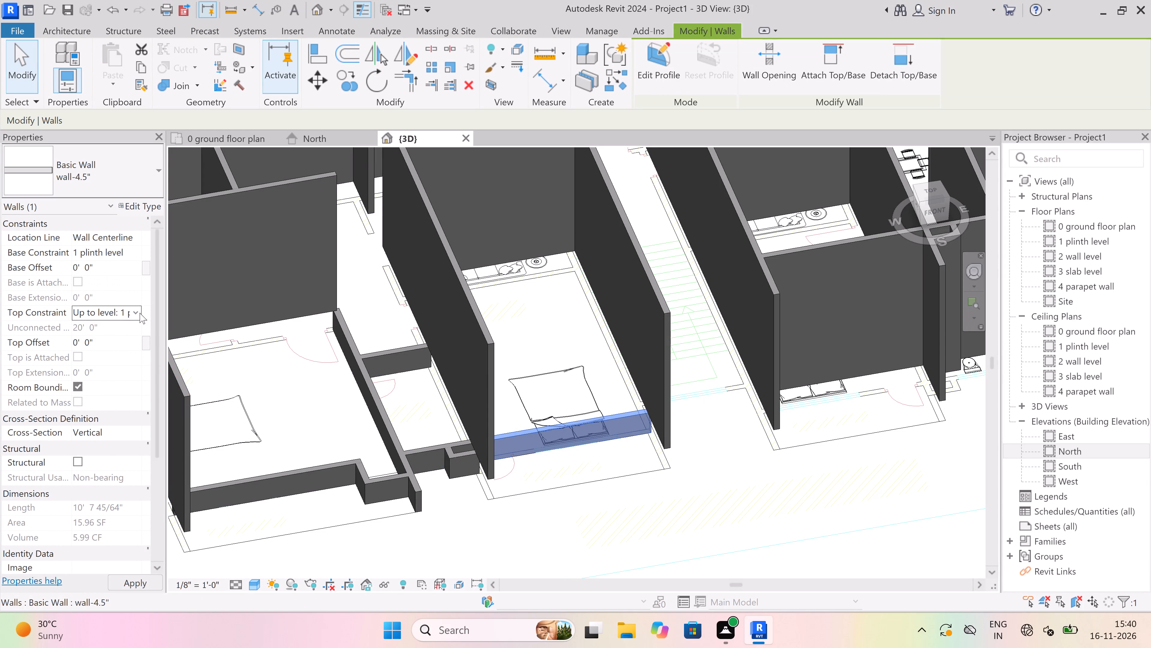
left_click(151, 365)
scroll(501, 455, "down", 4)
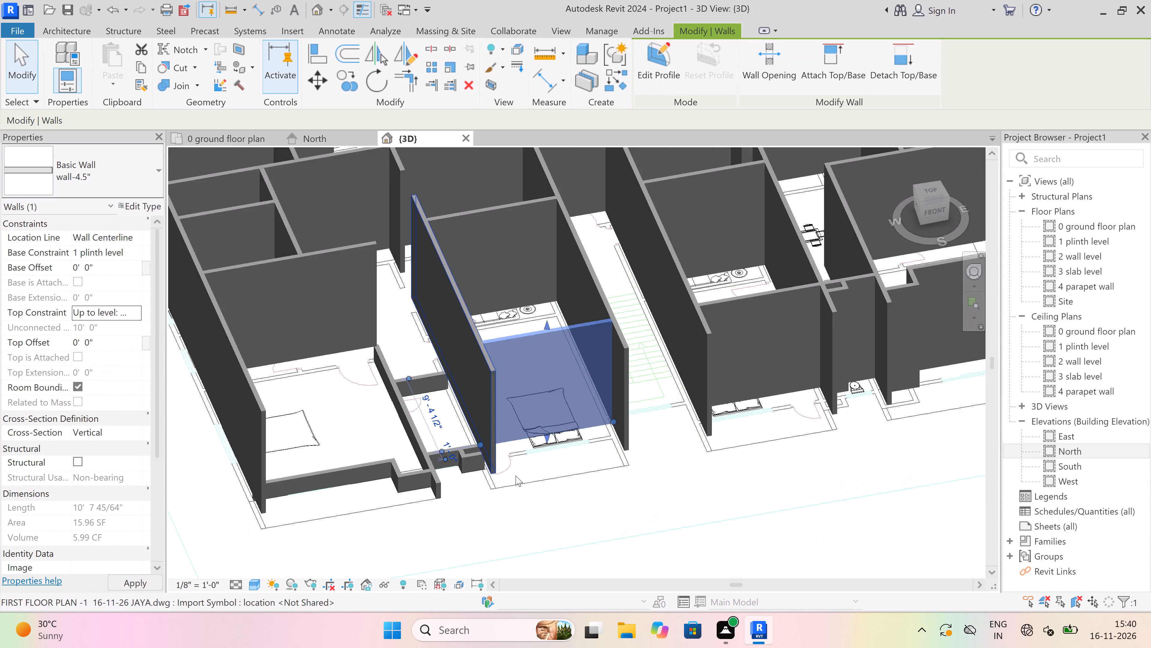
key("Escape")
Set the north wall of the toilet between the southwest flat's bedrooms to base constraint 1 plinth level and top constraint 2 wall level.
scroll(406, 396, "up", 2)
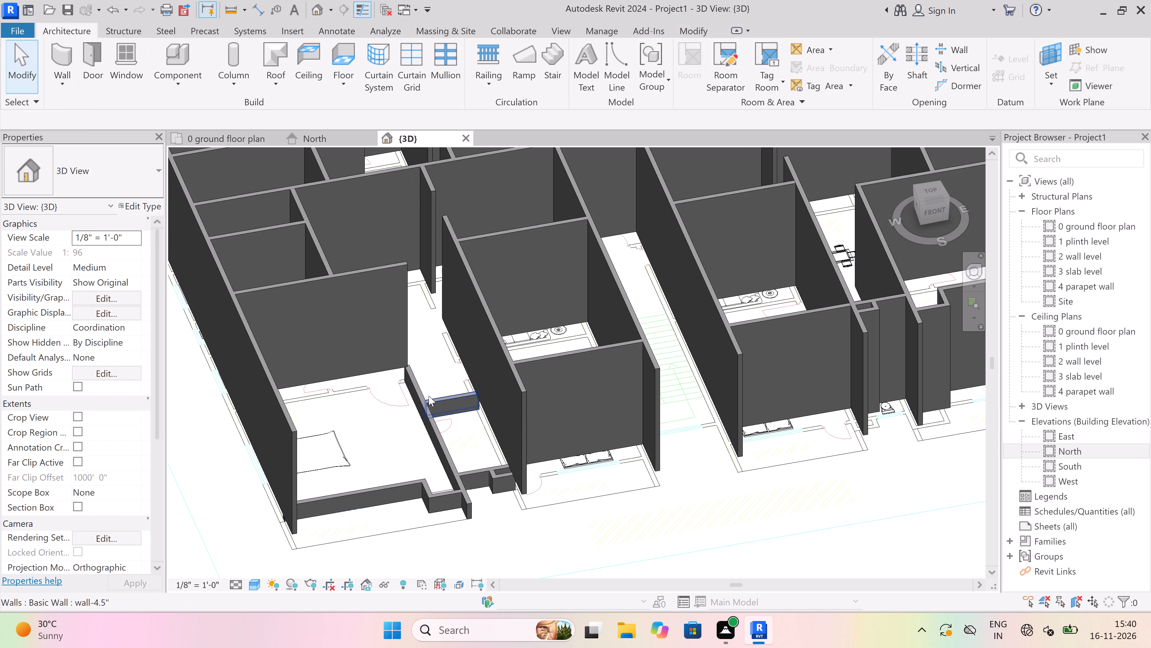
left_click(429, 396)
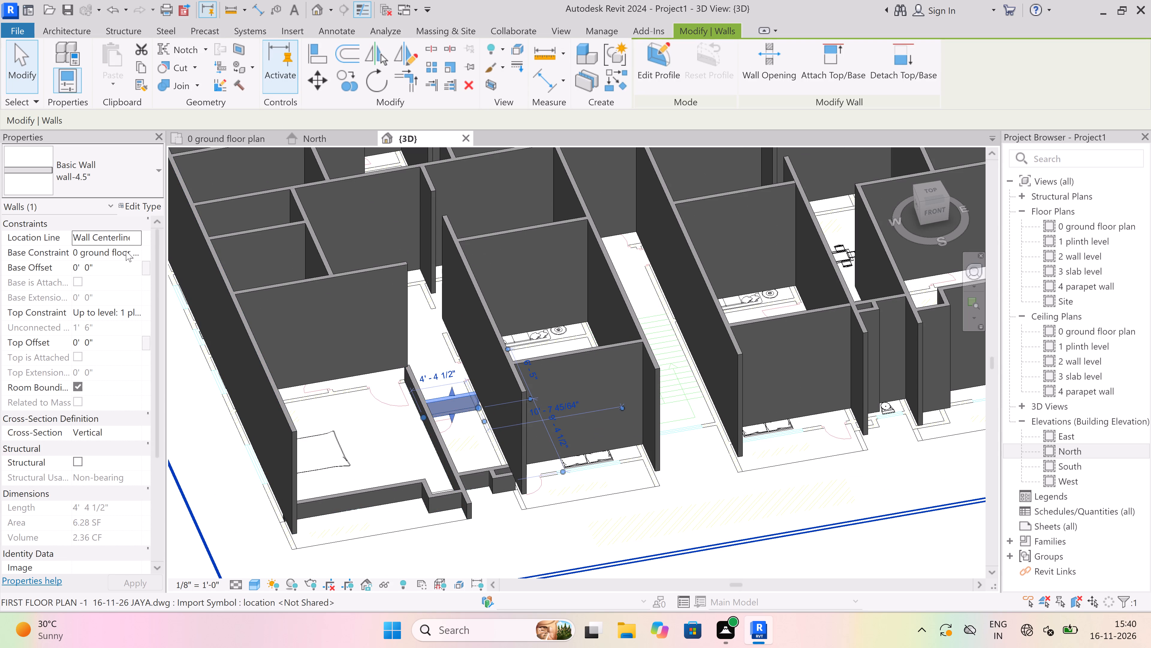
left_click(127, 250)
left_click(138, 250)
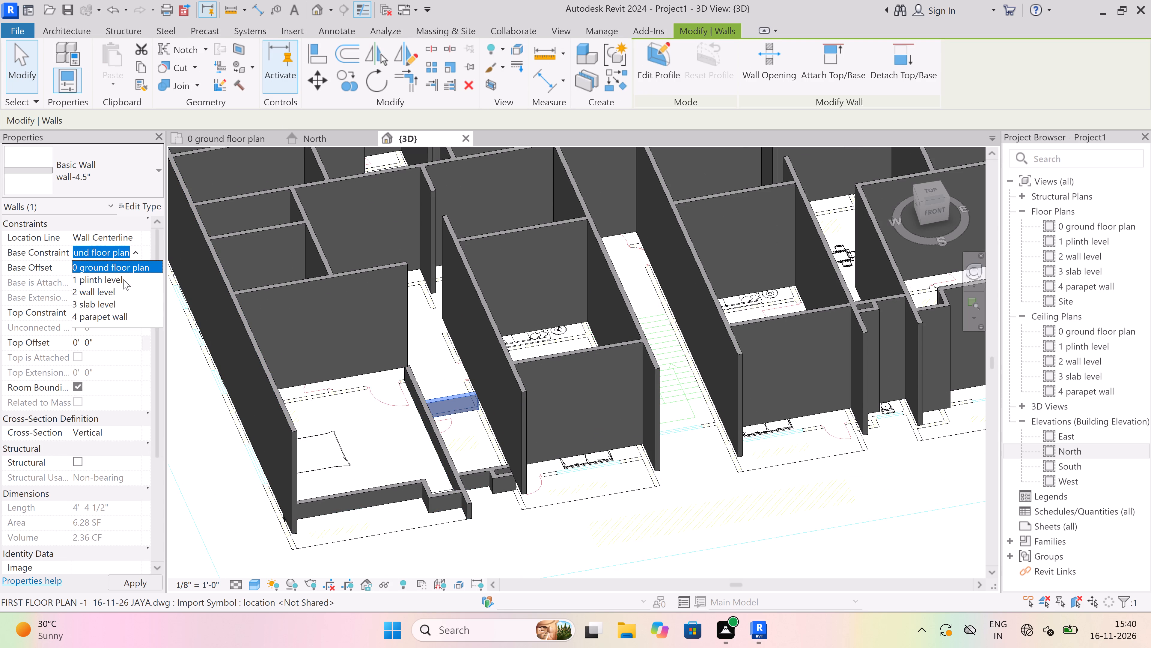
left_click(124, 277)
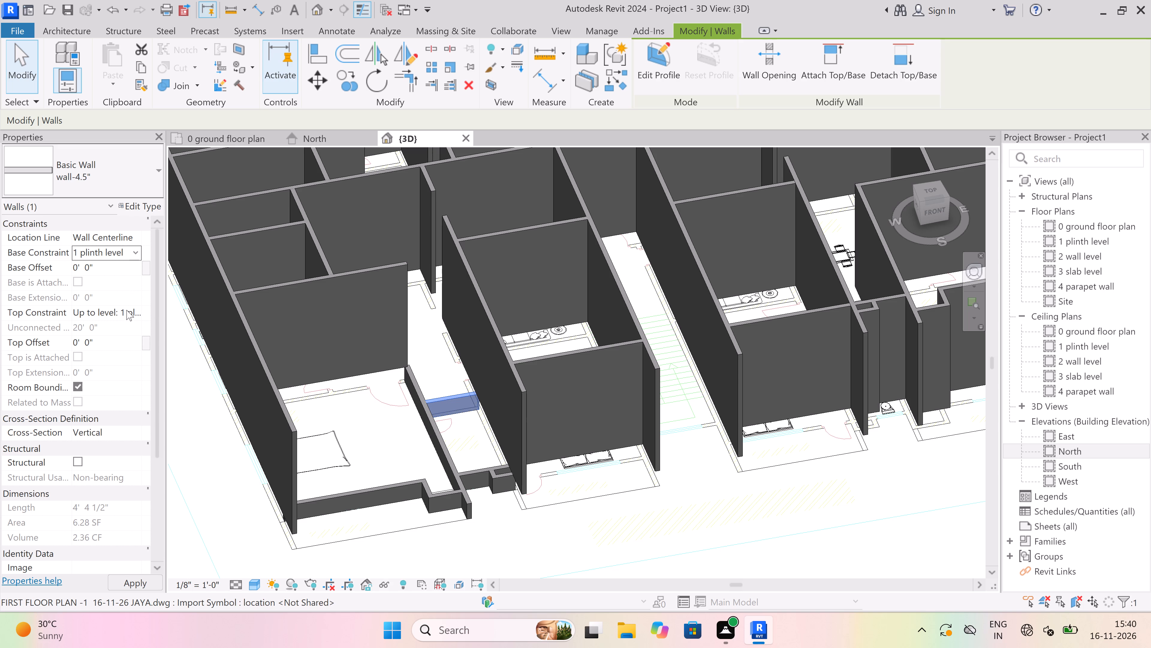
left_click(134, 314)
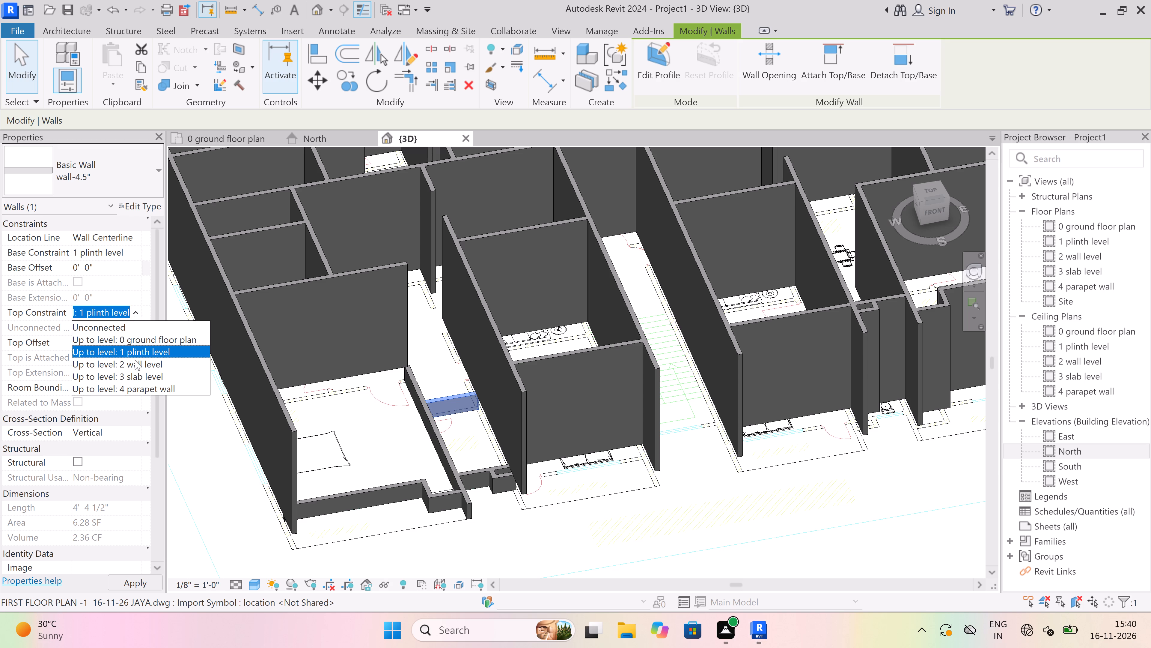
left_click(135, 362)
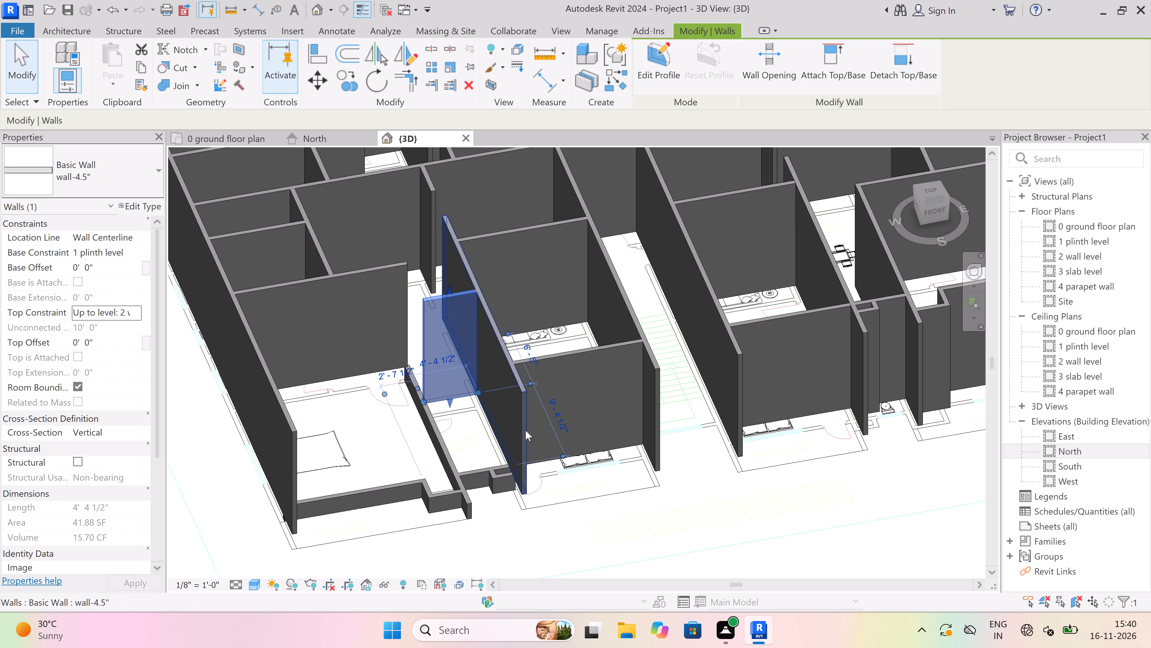
key("Escape")
Set the south wall of the southwest flat's toilet between the bedrooms to base constraint 1 plinth level and top constraint 2 wall level.
scroll(495, 472, "up", 3)
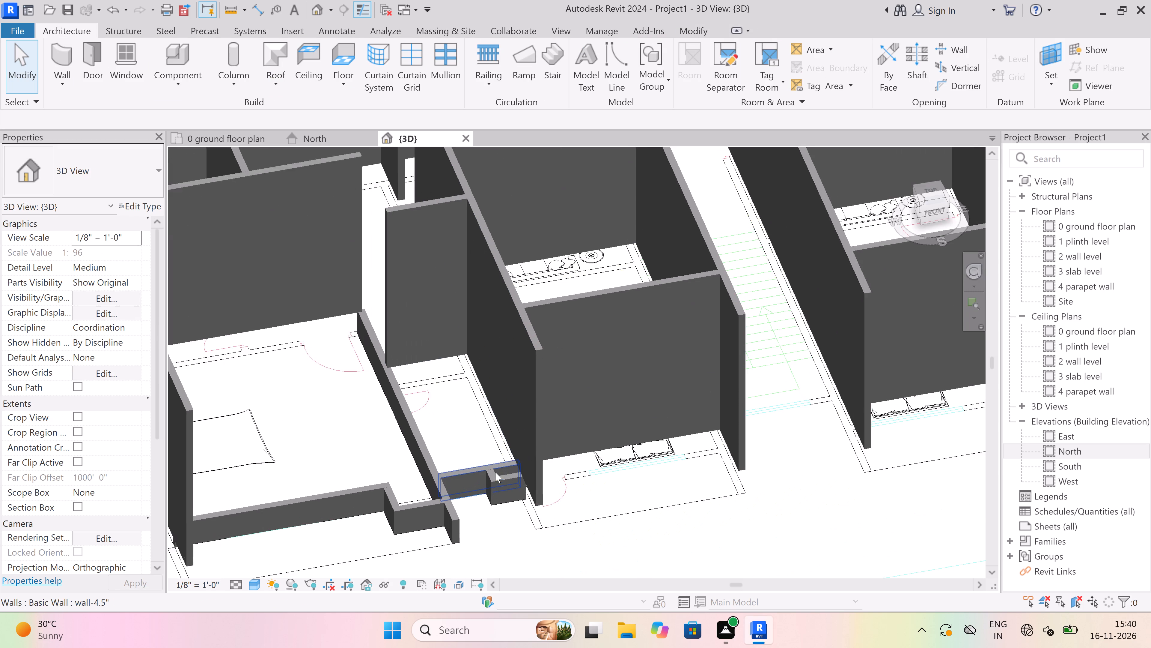
scroll(495, 472, "up", 3)
left_click(500, 459)
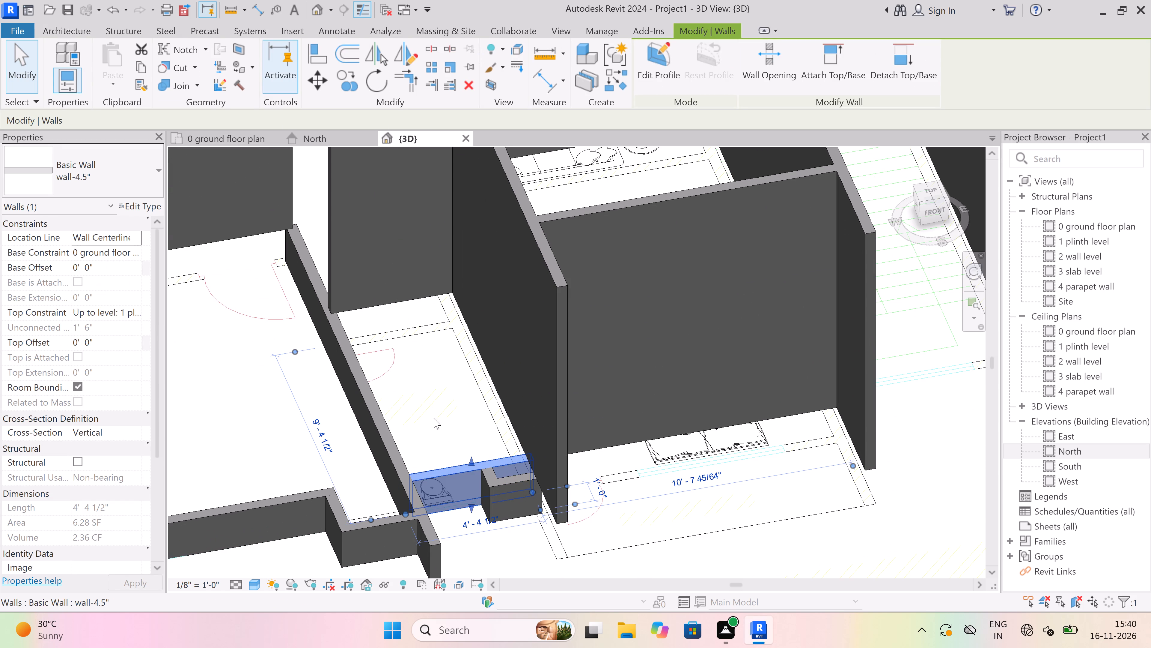
left_click(135, 254)
left_click(115, 276)
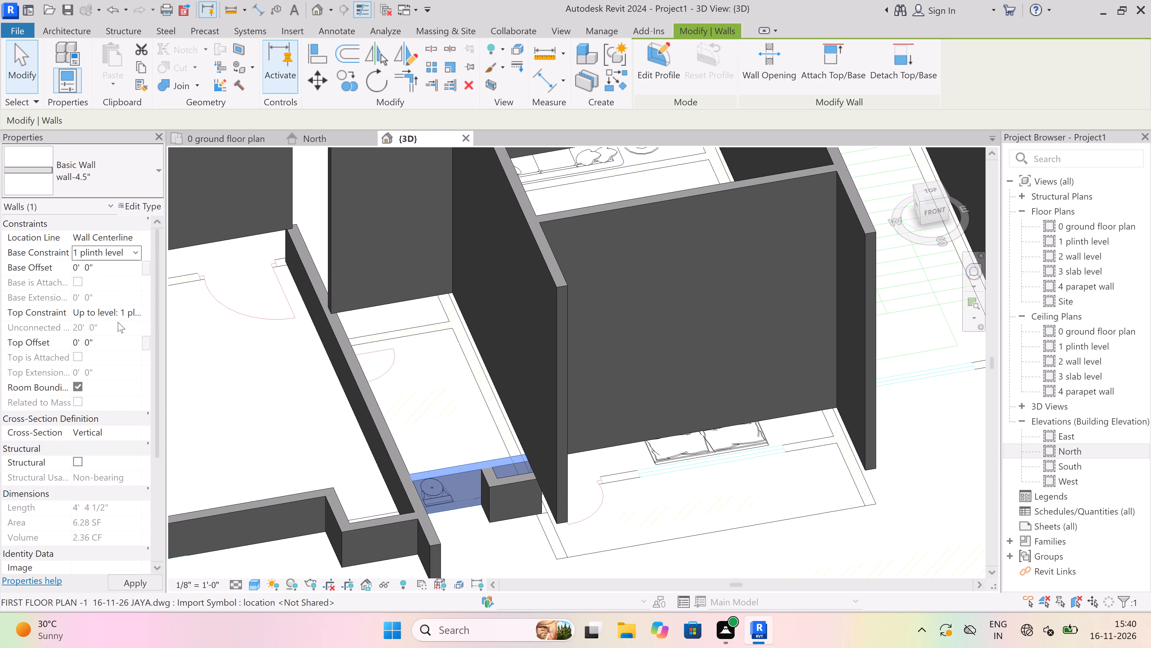
left_click(138, 316)
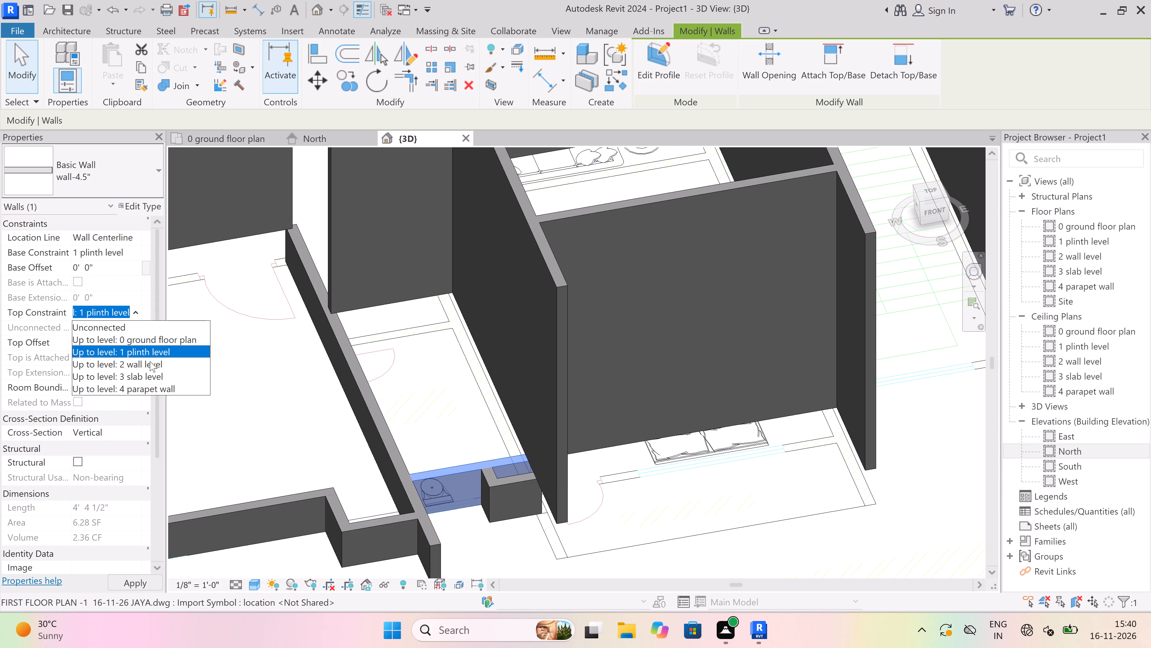
left_click(150, 361)
scroll(445, 488, "down", 5)
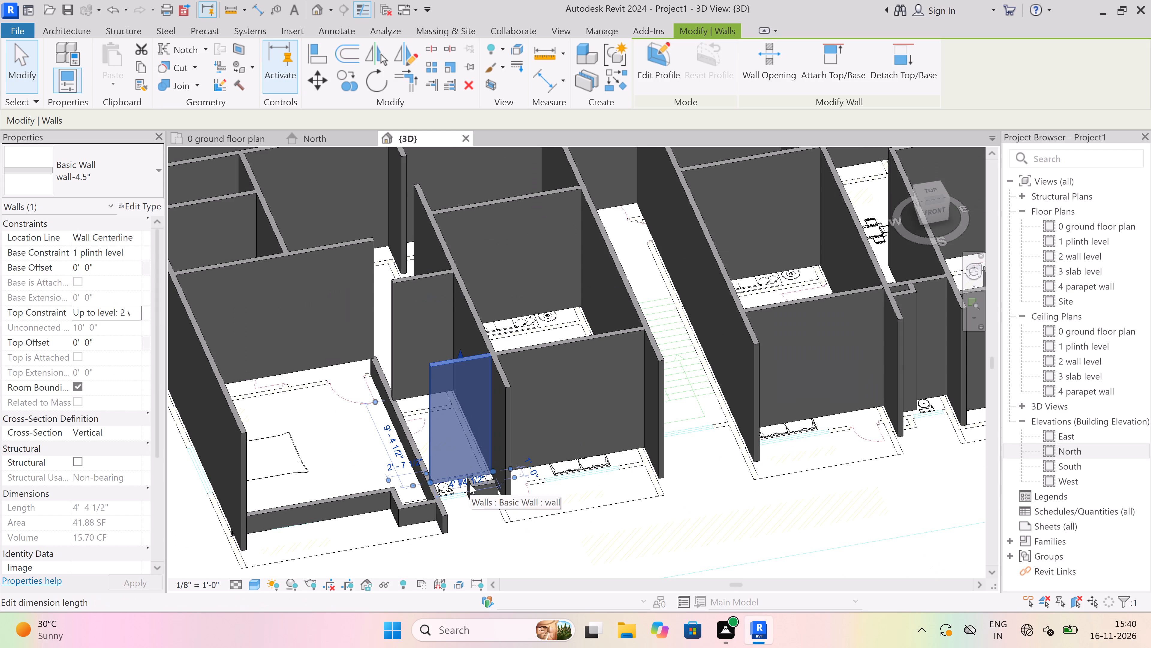
key("Escape")
Set the short west wall of the small projection outside the southwest toilet to base constraint 1 plinth level and top constraint 2 wall level.
scroll(443, 496, "up", 3)
scroll(482, 482, "up", 2)
left_click(496, 483)
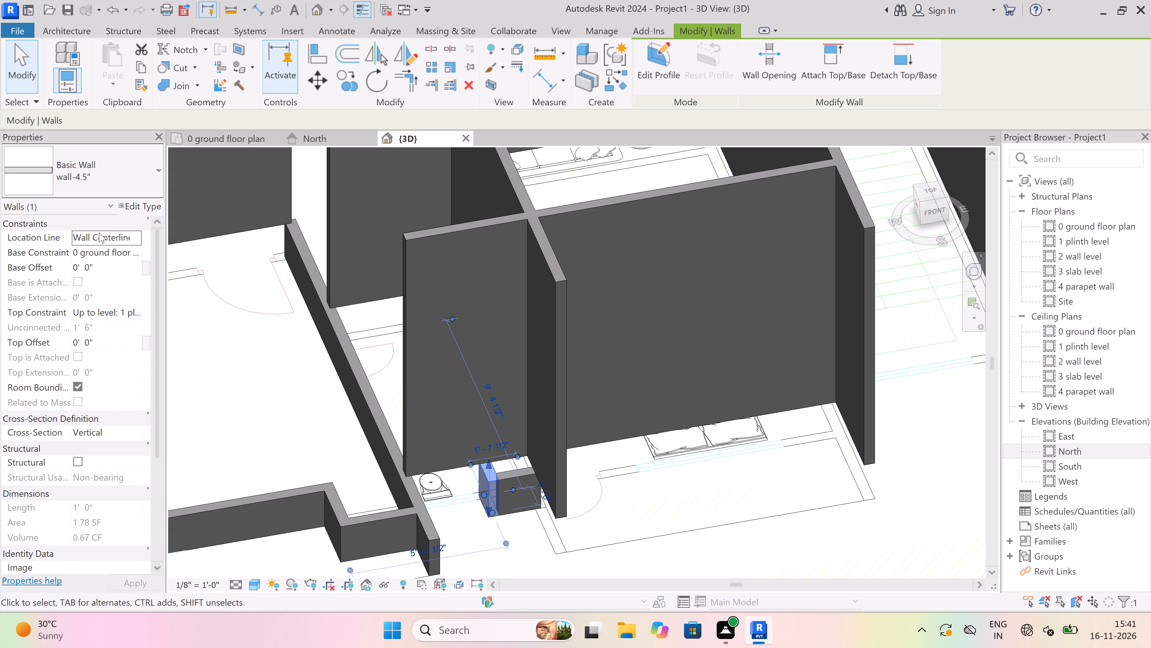
left_click(138, 251)
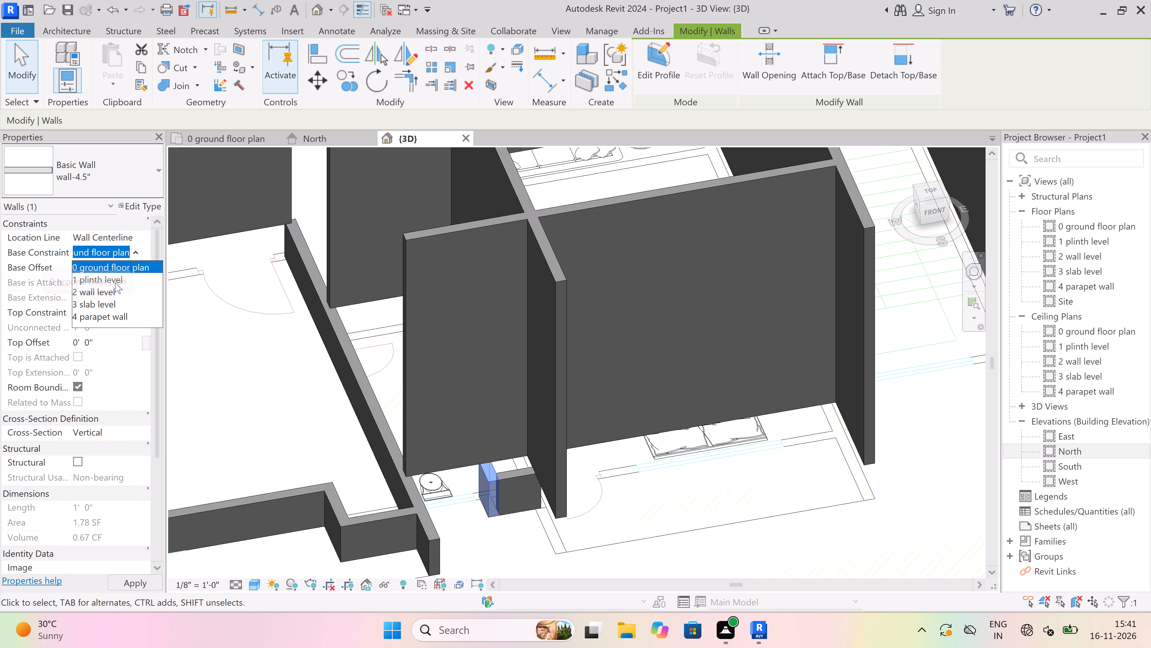
left_click(115, 277)
left_click(133, 311)
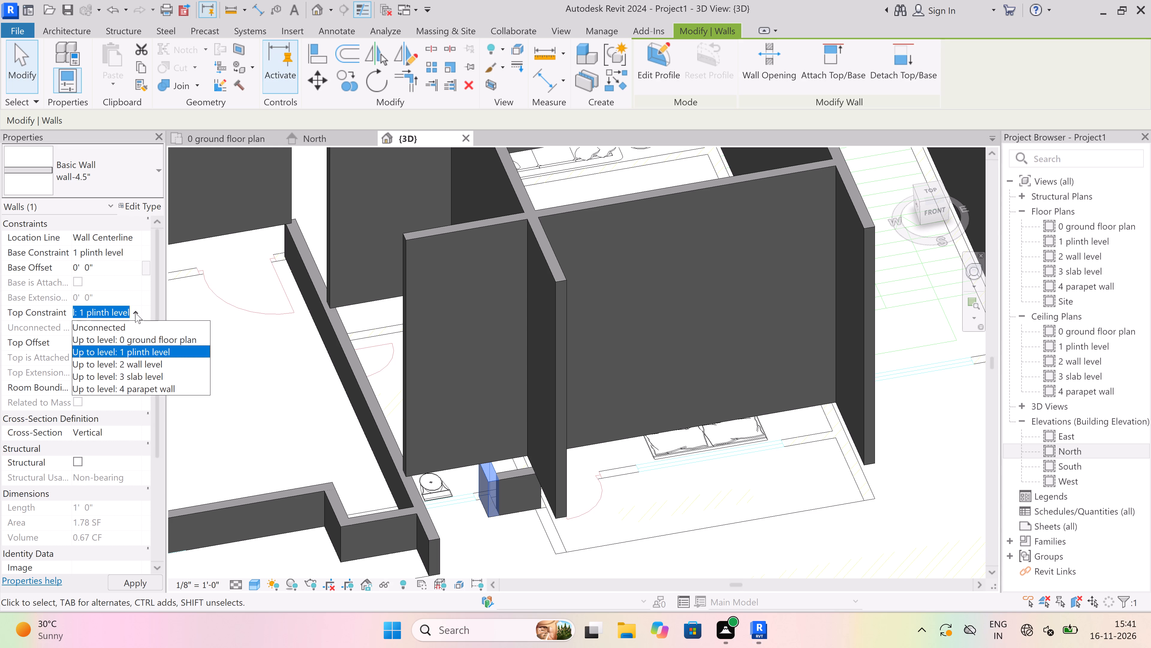
left_click(143, 362)
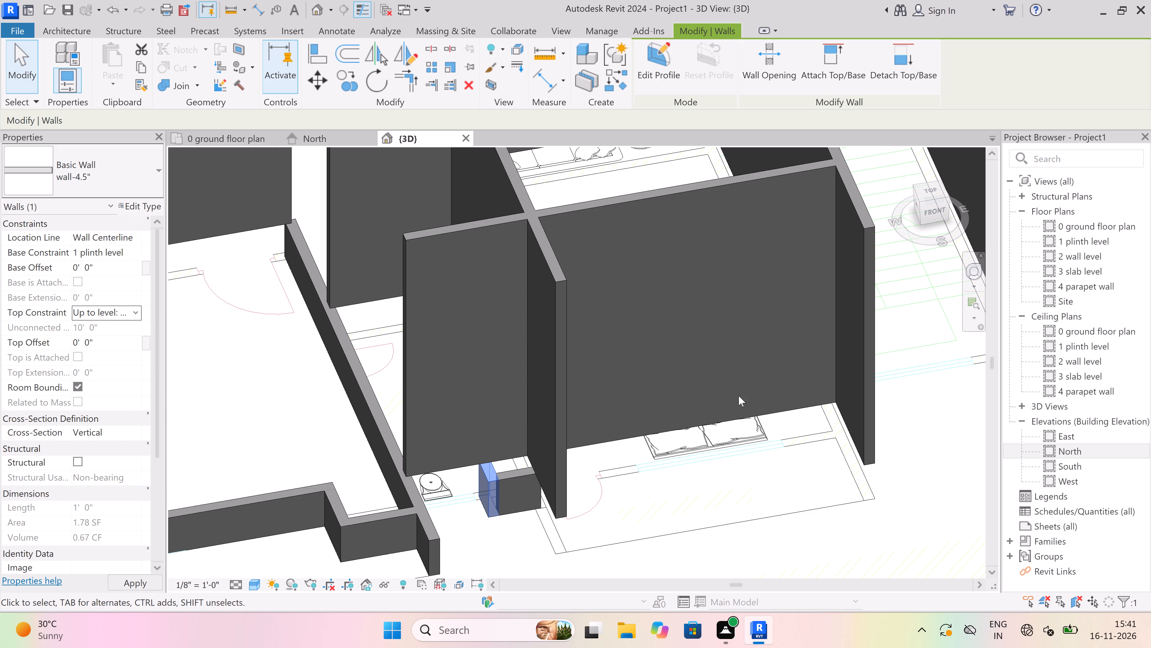
Set the short south wall of the small projection outside the southwest toilet to base constraint 1 plinth level and top constraint 2 wall level.
scroll(676, 434, "down", 3)
key("Escape")
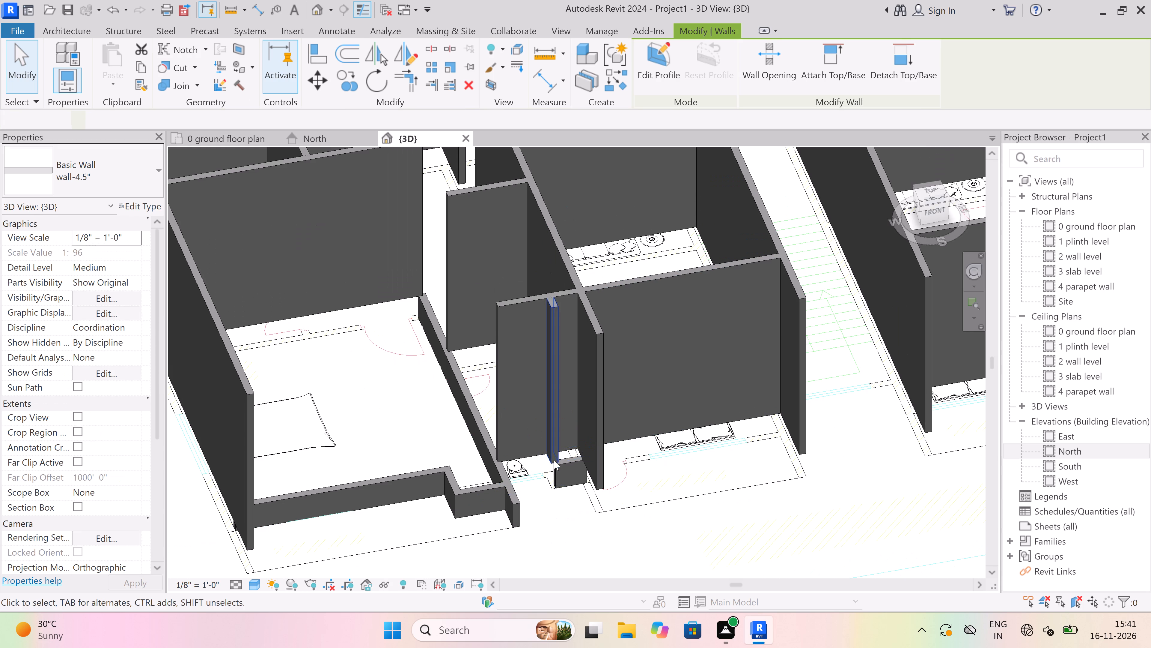
scroll(554, 459, "up", 2)
left_click(574, 456)
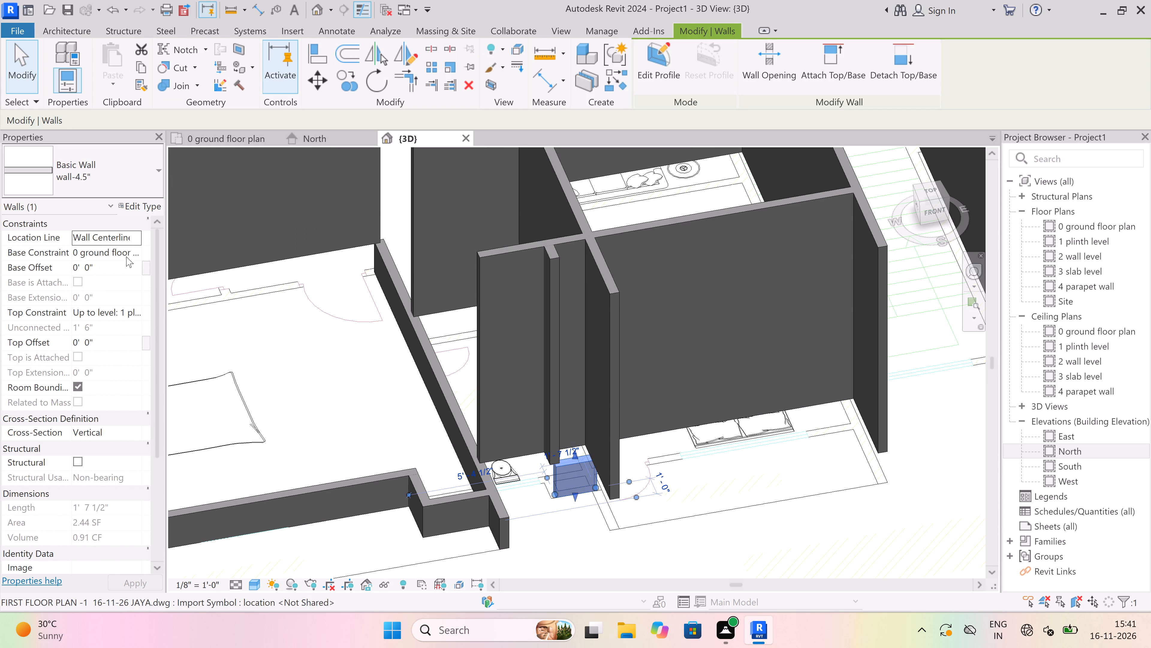
left_click(132, 247)
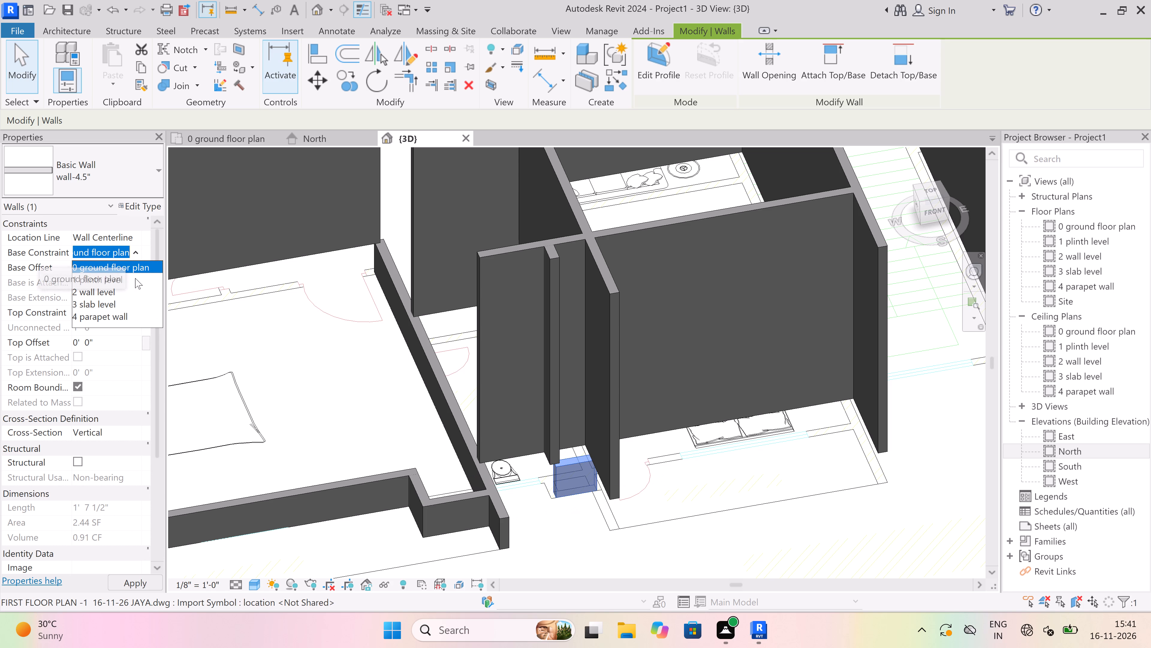
left_click(124, 277)
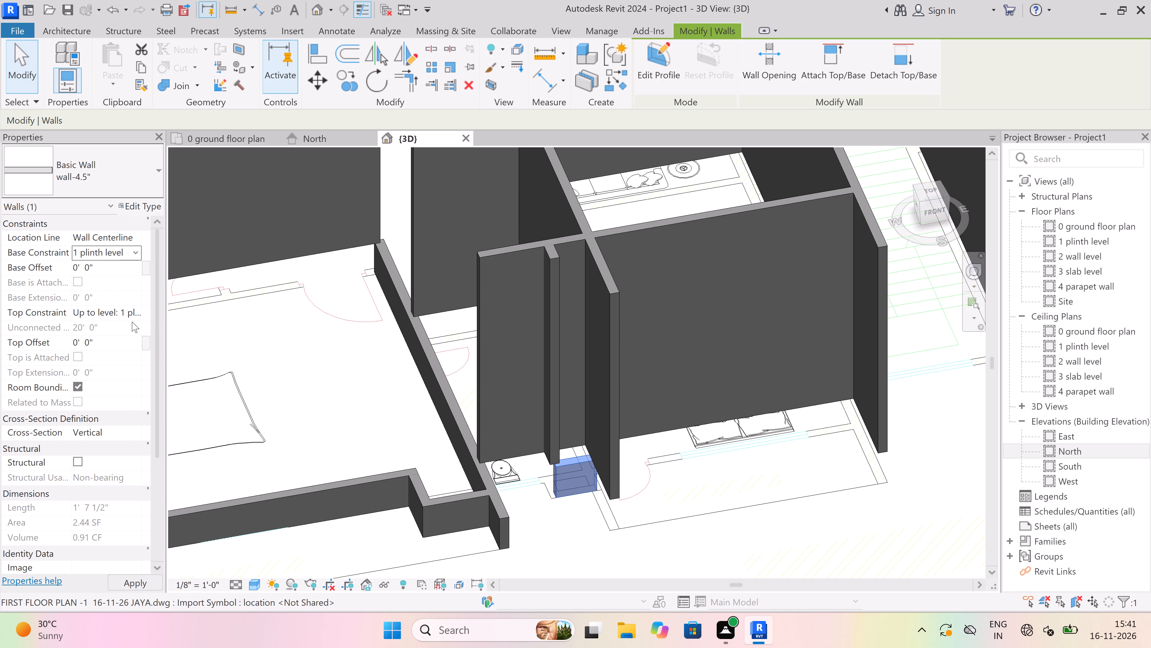
left_click(139, 312)
left_click(136, 361)
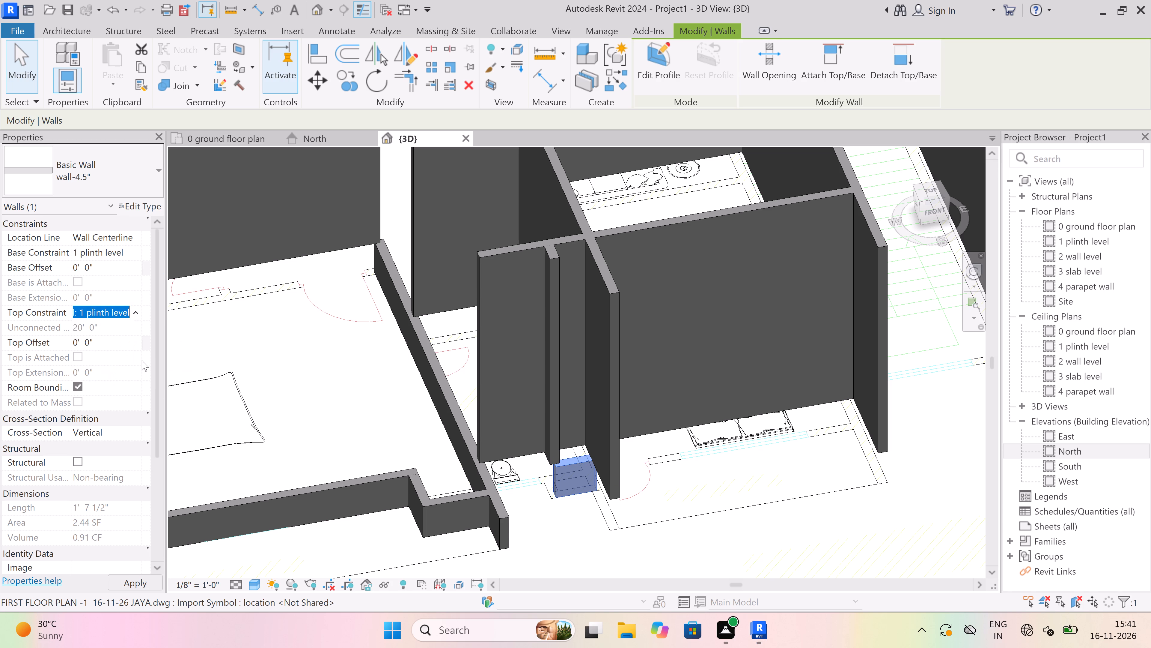
scroll(611, 442, "down", 4)
key("Escape")
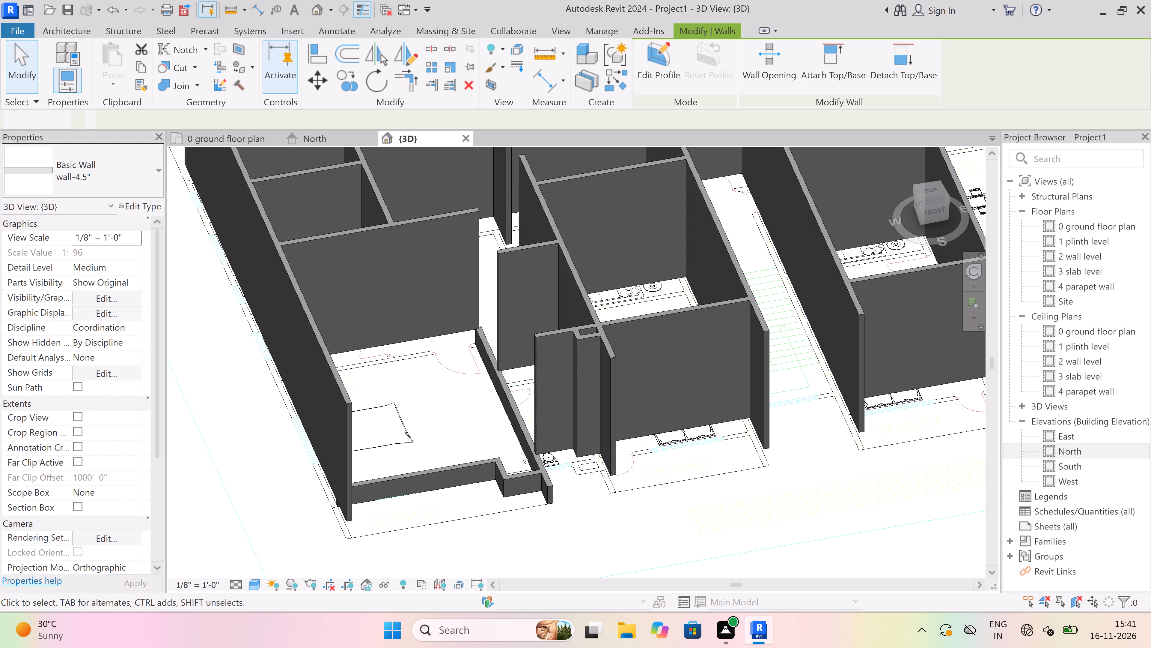
Set the long wall between the southwest corner bedroom and the toilet to base constraint 1 plinth level and top constraint 2 wall level.
scroll(527, 452, "up", 2)
left_click(529, 451)
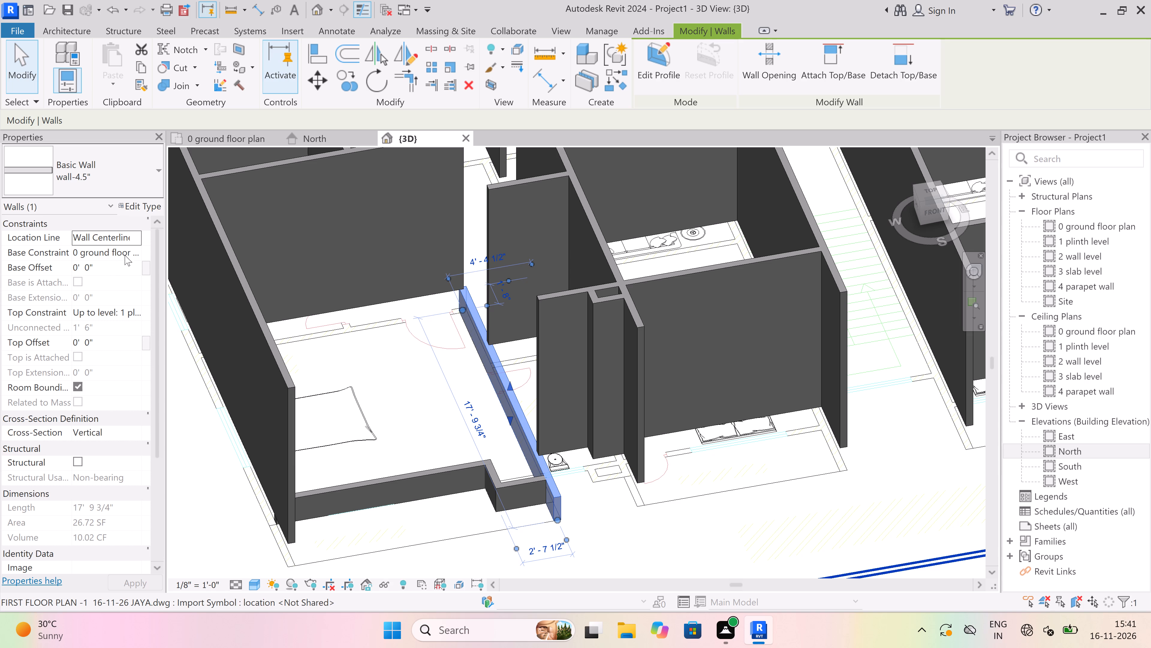
left_click(131, 253)
left_click(129, 277)
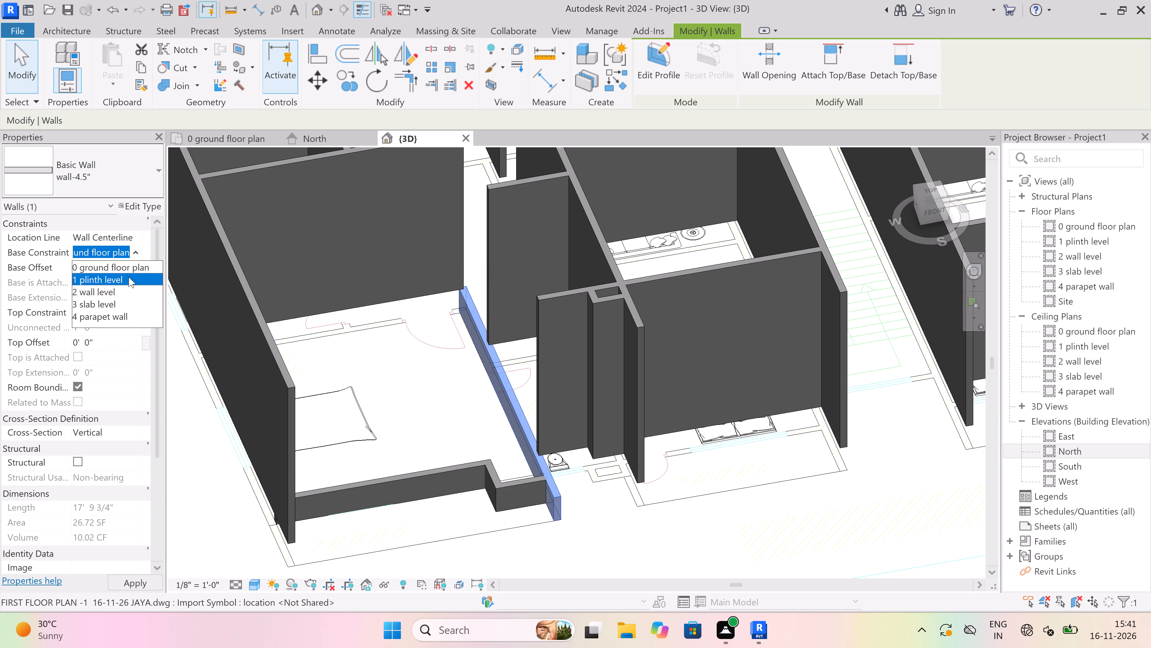
left_click(128, 309)
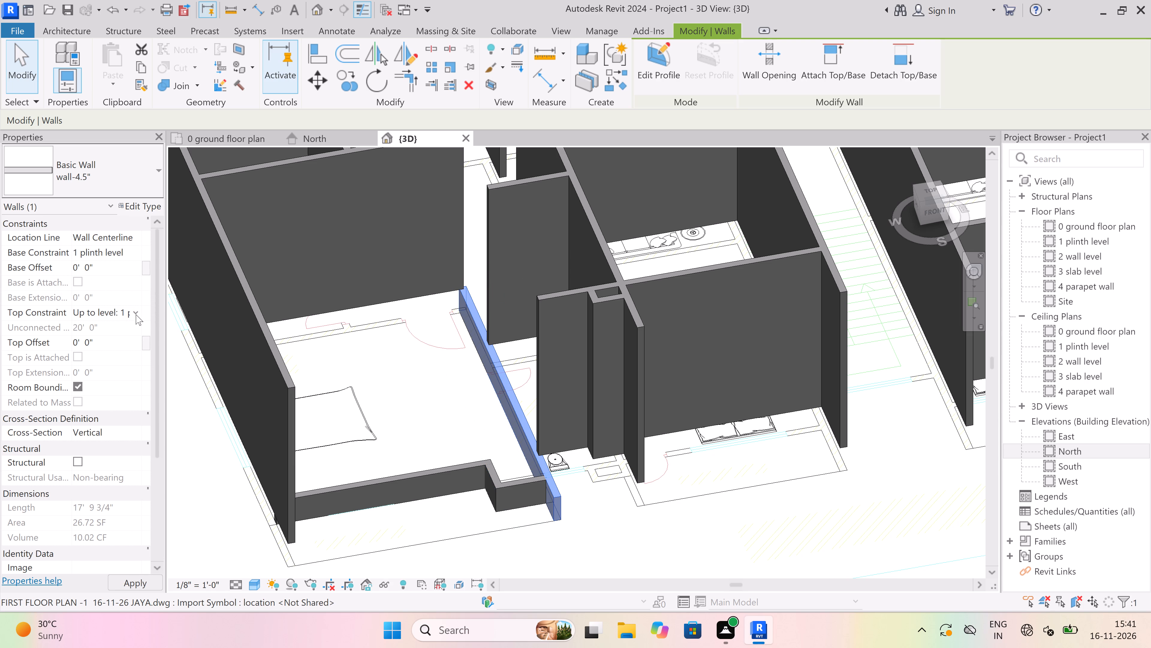
left_click(136, 314)
left_click(153, 361)
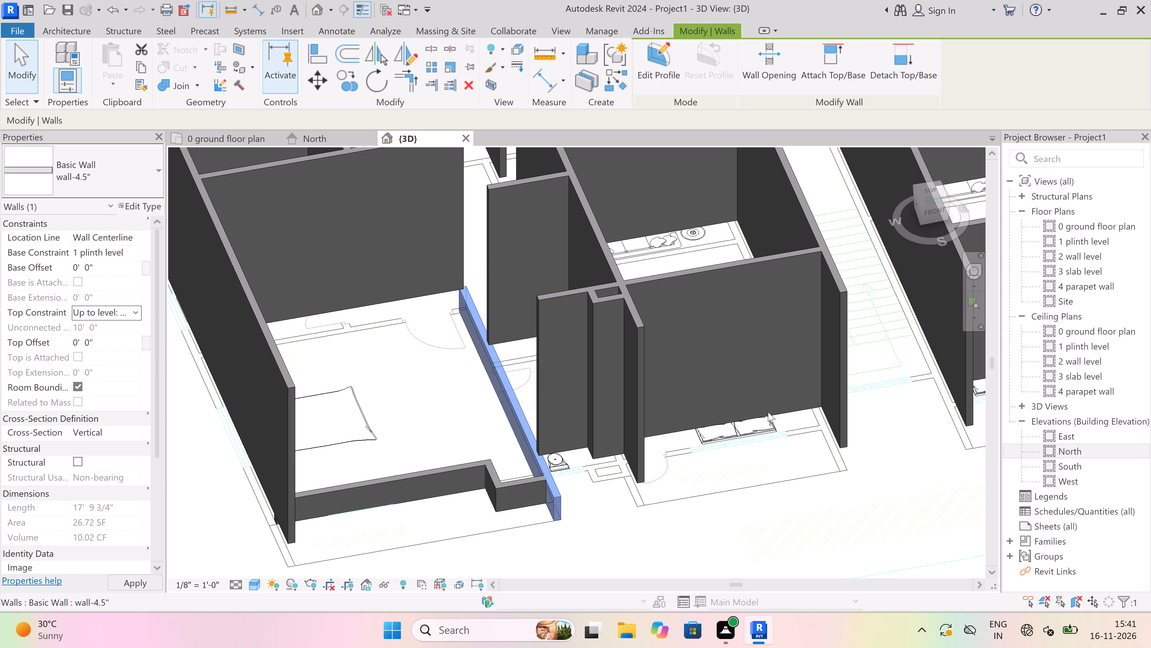
scroll(768, 409, "down", 6)
key("Escape")
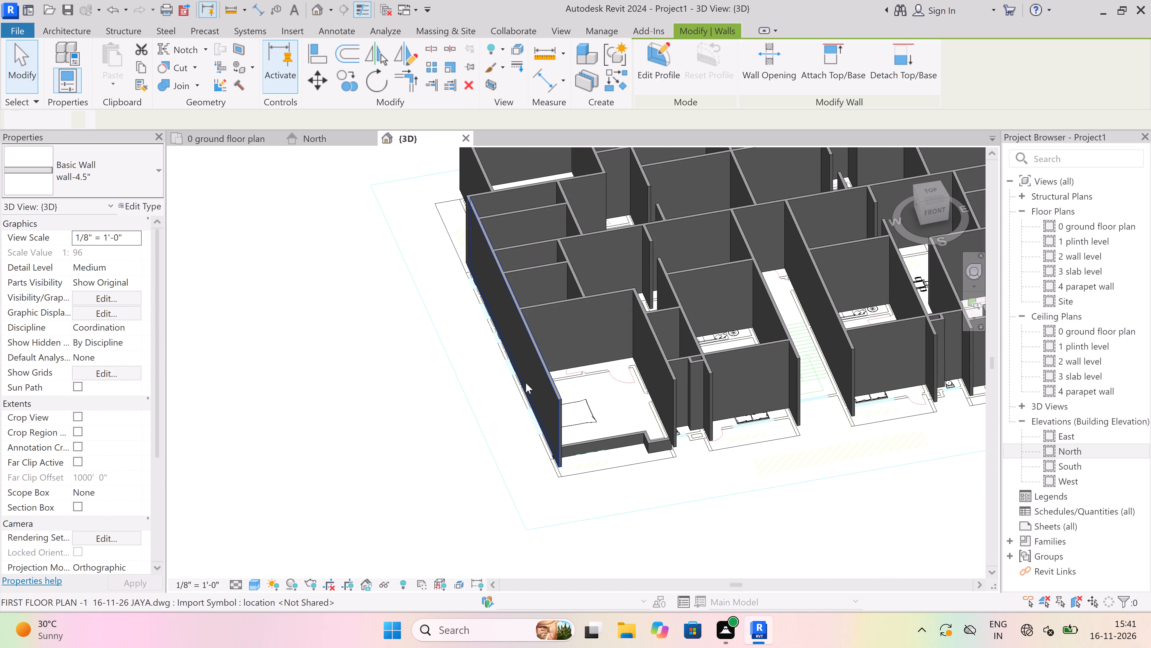
Set the short south wall of the southwest corner bedroom's projecting bay to base constraint 1 plinth level and top constraint 2 wall level.
middle_click_drag(522, 382, 509, 394)
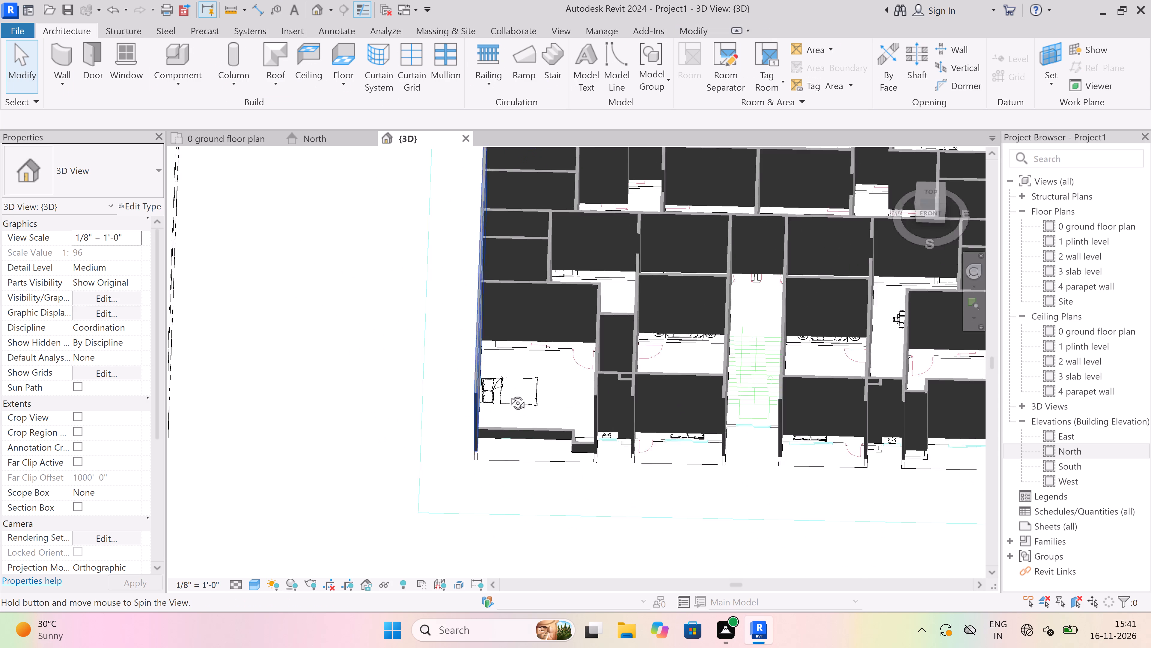
middle_click_drag(509, 394, 388, 403)
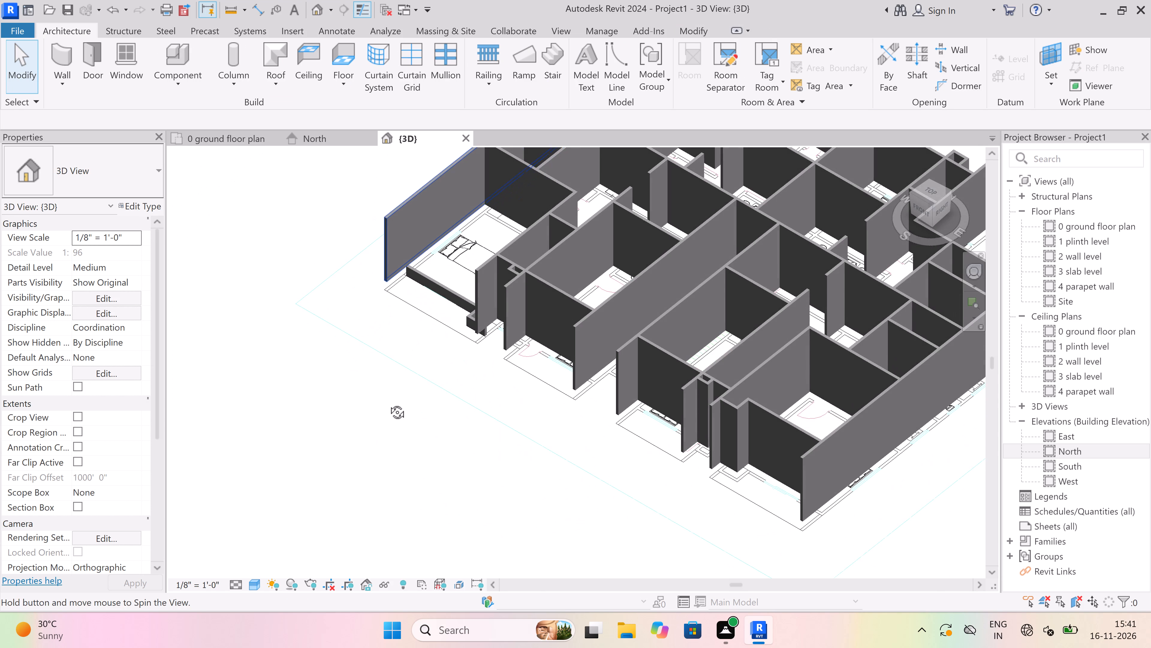
middle_click_drag(388, 403, 435, 415)
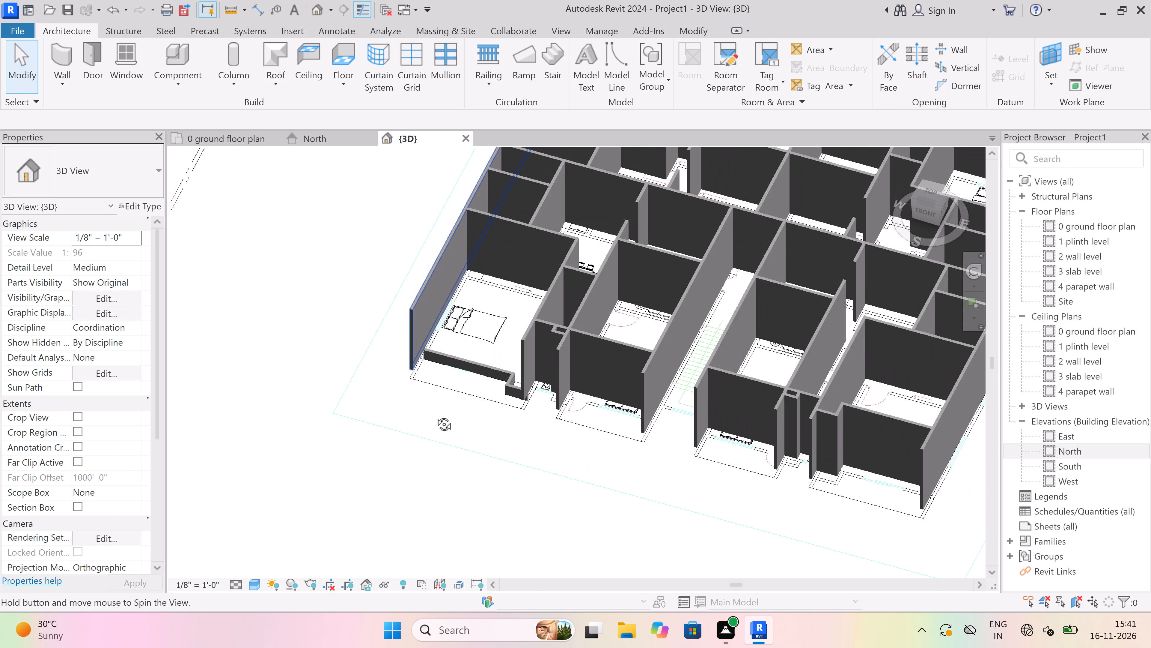
middle_click_drag(435, 415, 435, 414)
scroll(440, 368, "up", 4)
scroll(477, 348, "up", 2)
middle_click_drag(476, 352, 607, 448, "shift")
scroll(472, 403, "down", 1, "shift")
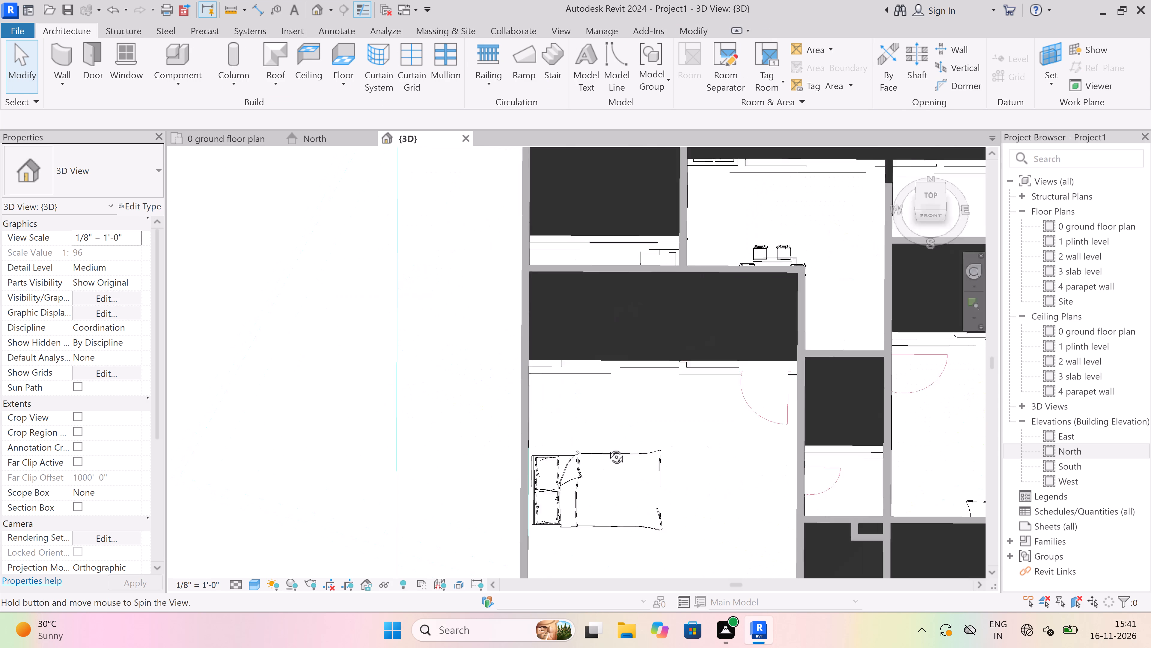
middle_click_drag(607, 448, 537, 346, "shift")
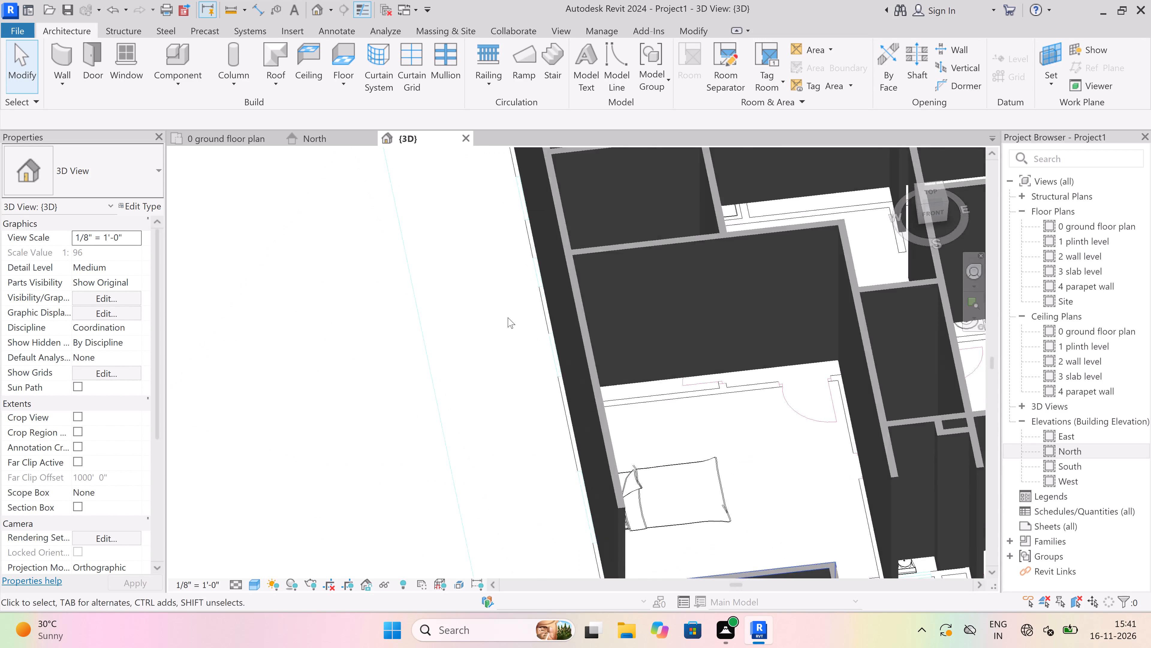
scroll(508, 317, "down", 5)
scroll(615, 387, "up", 3)
scroll(687, 475, "up", 3)
left_click(667, 450)
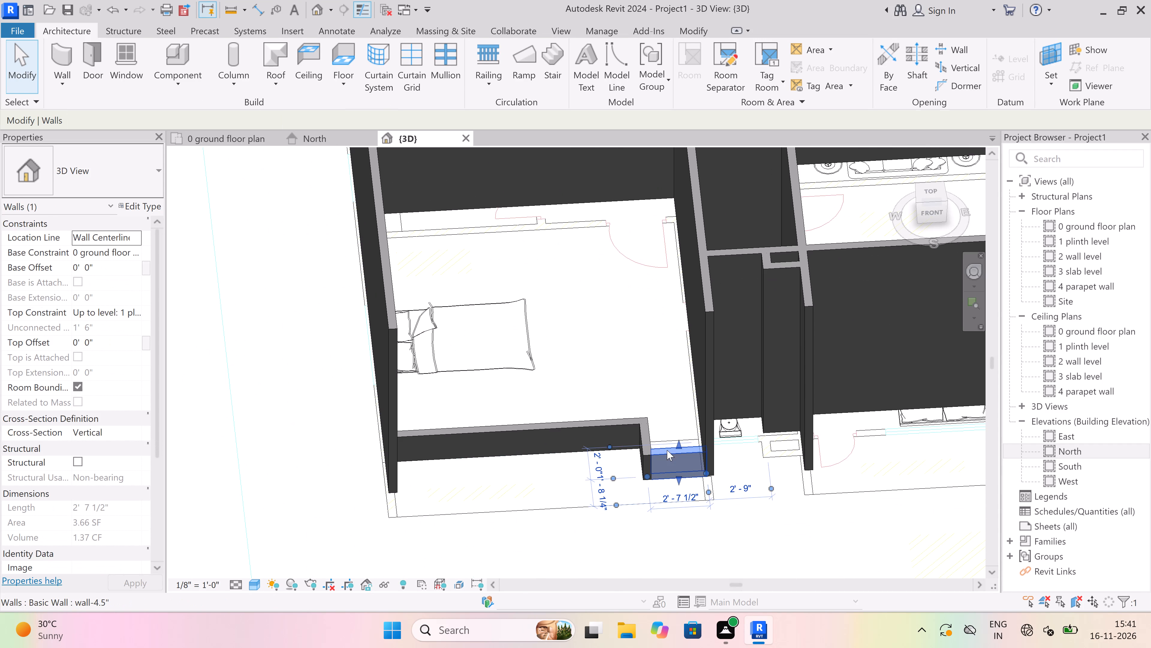
left_click(135, 251)
left_click(124, 278)
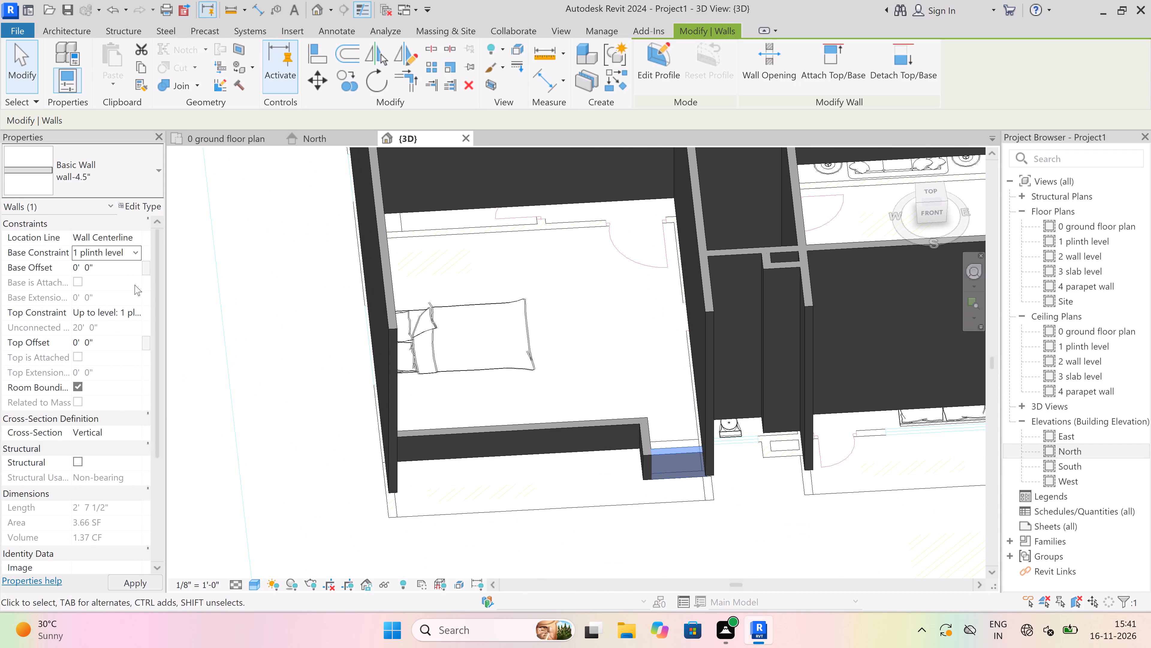
left_click(141, 312)
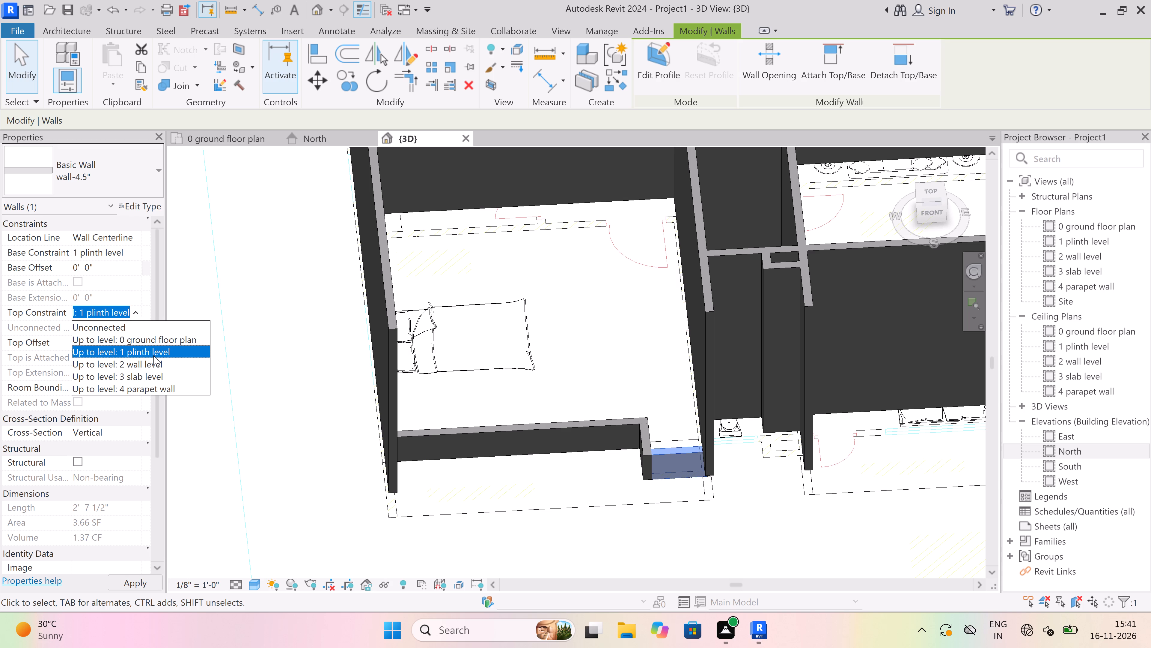
left_click(158, 364)
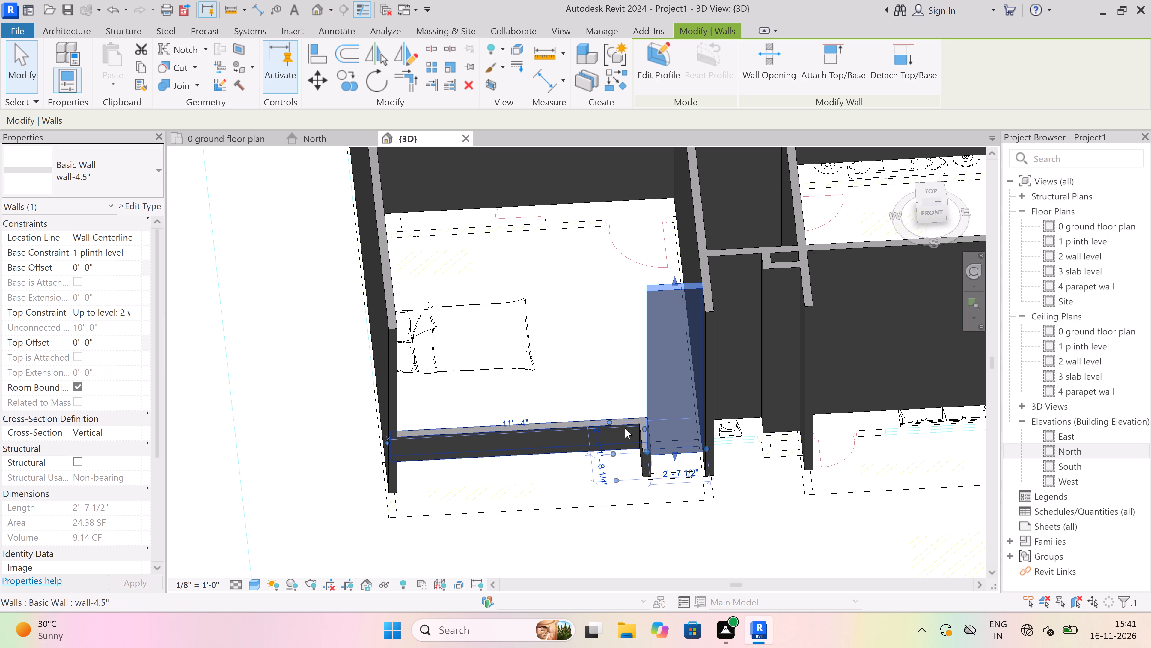
key("Escape")
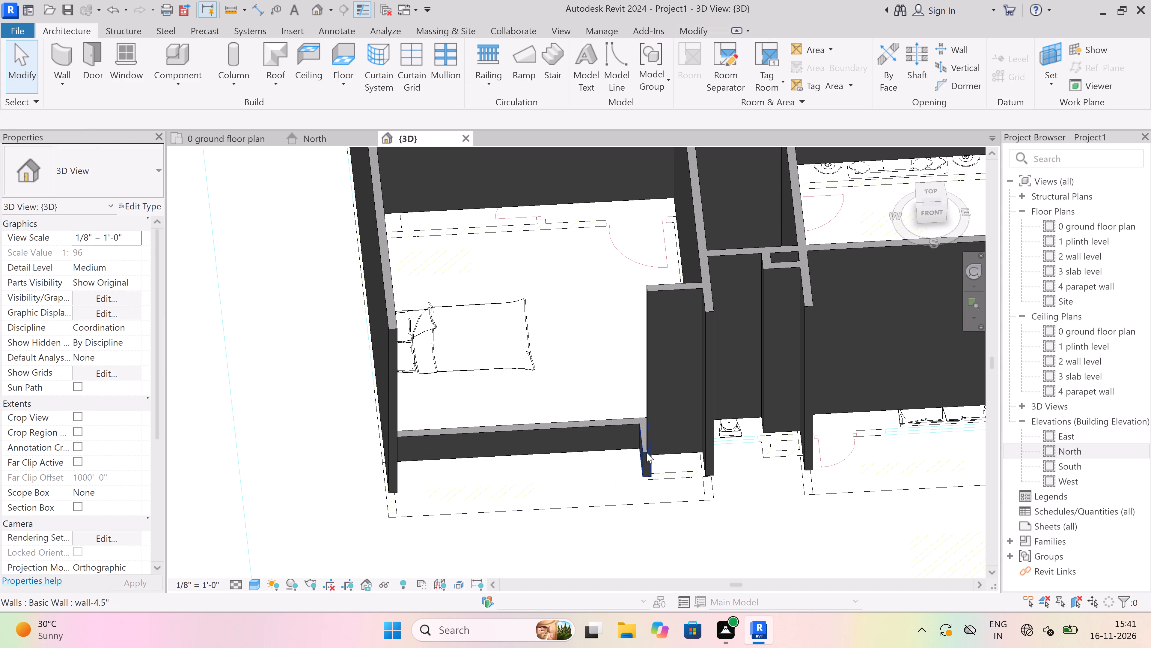
Set the short west return wall of the southwest corner bedroom's bay to base constraint 1 plinth level and top constraint 2 wall level.
left_click(640, 449)
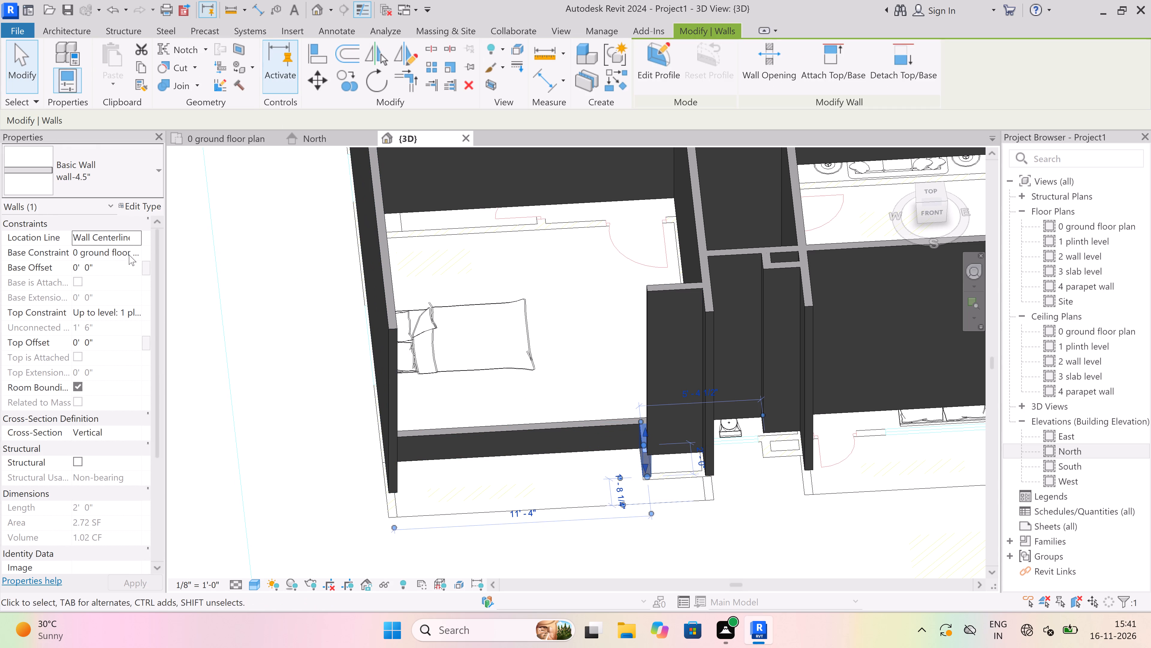
left_click(132, 249)
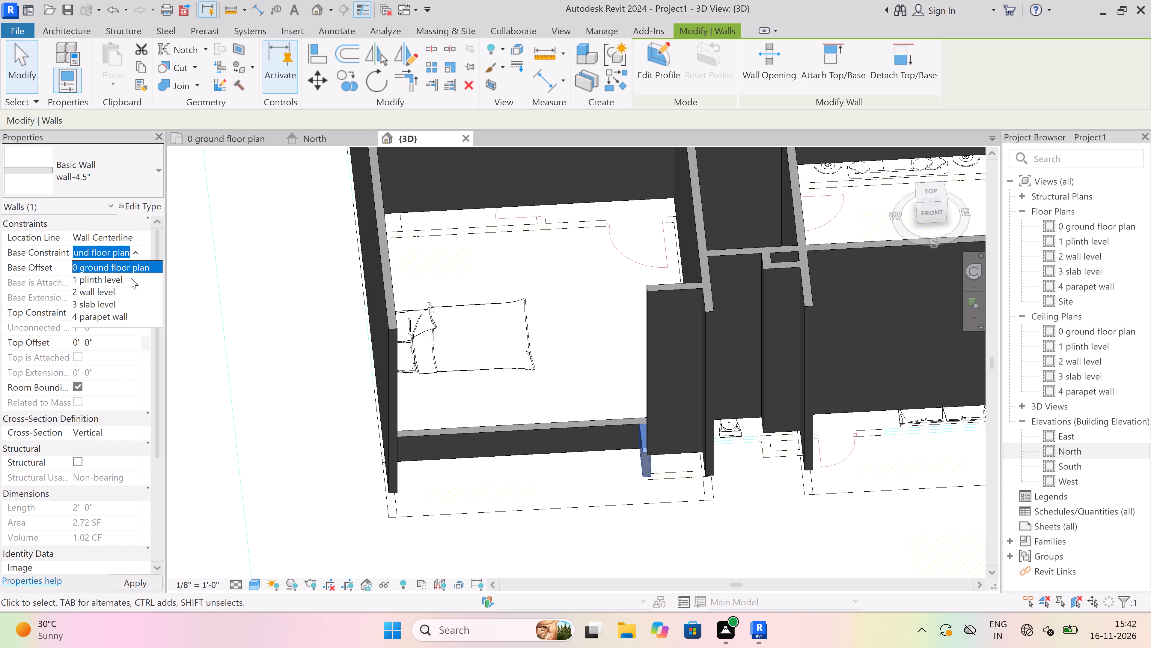
left_click(131, 278)
left_click(134, 316)
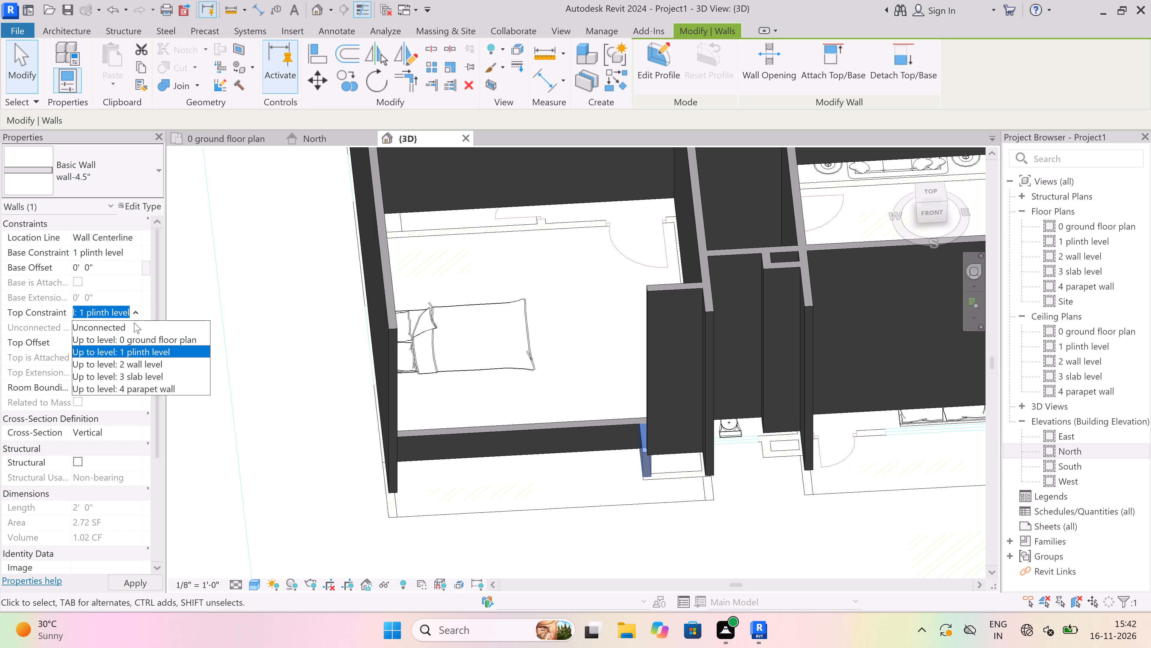
left_click(143, 363)
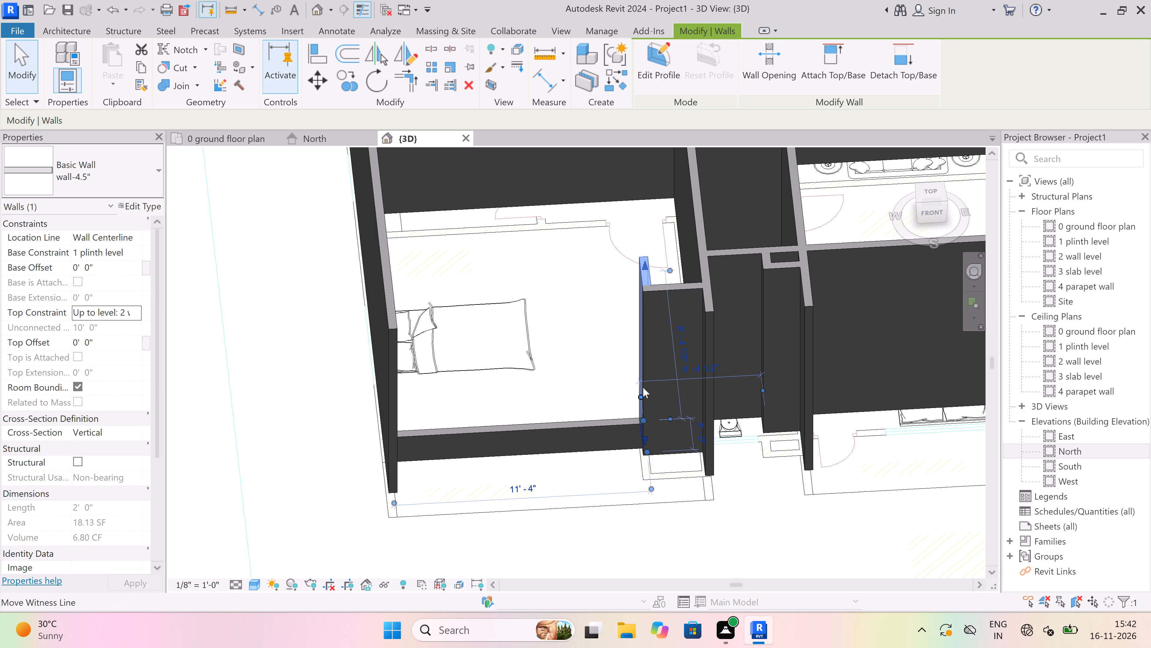
key("Escape")
Set the main south wall of the southwest corner bedroom to base constraint 1 plinth level and top constraint 2 wall level.
left_click(586, 423)
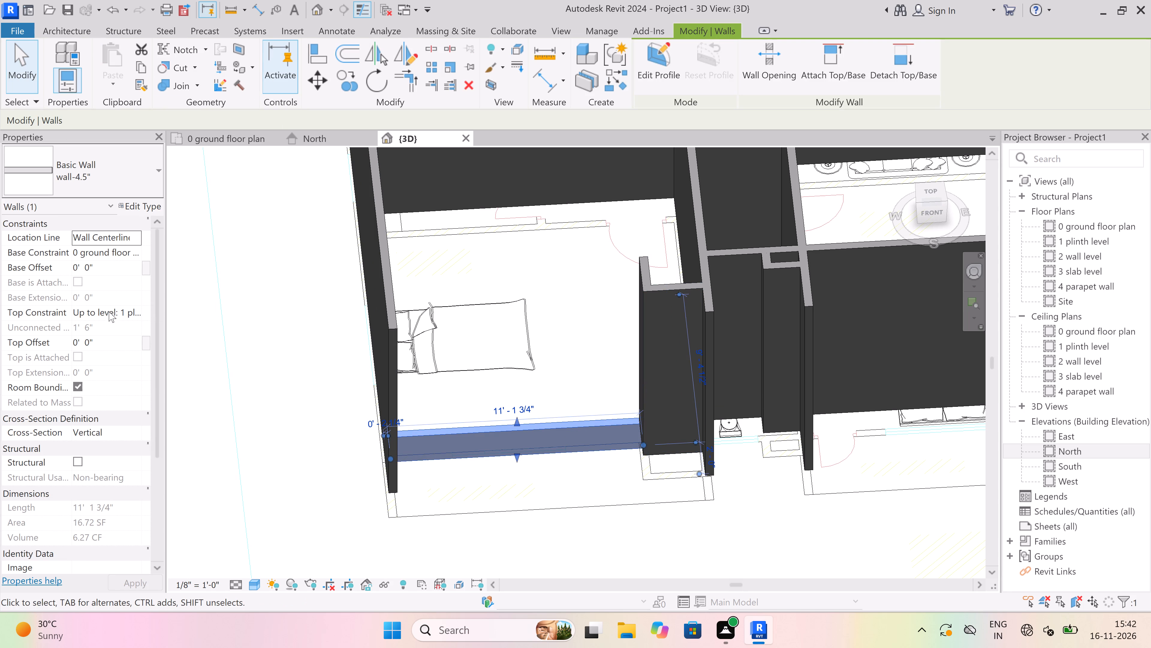
left_click(139, 255)
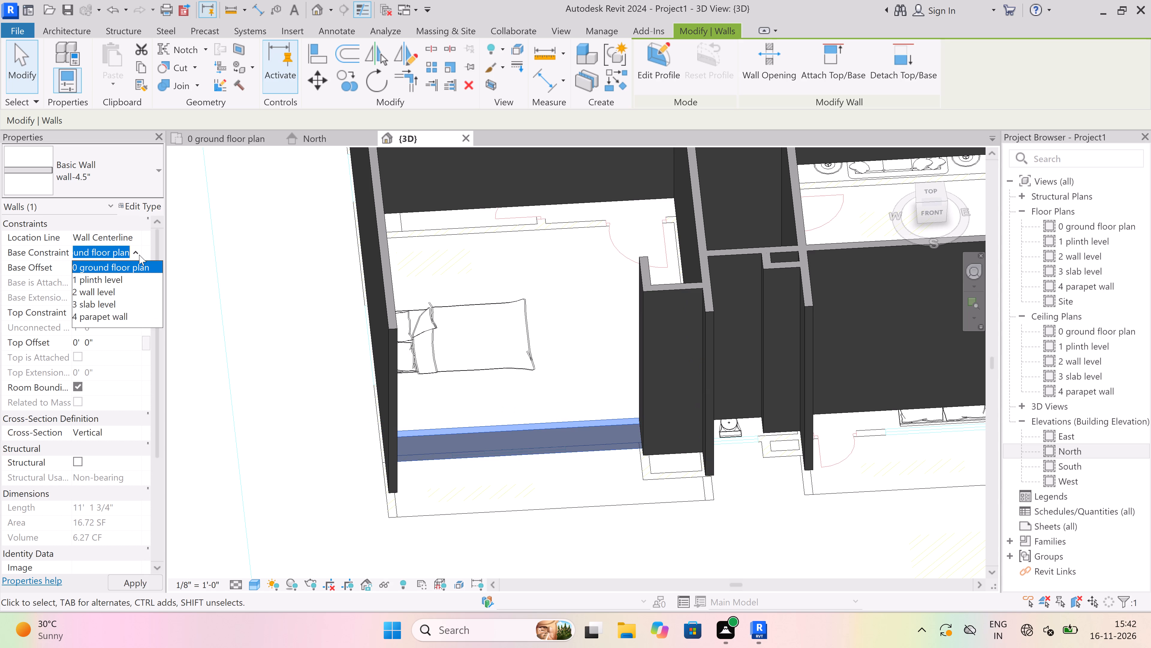
left_click(126, 282)
left_click(135, 313)
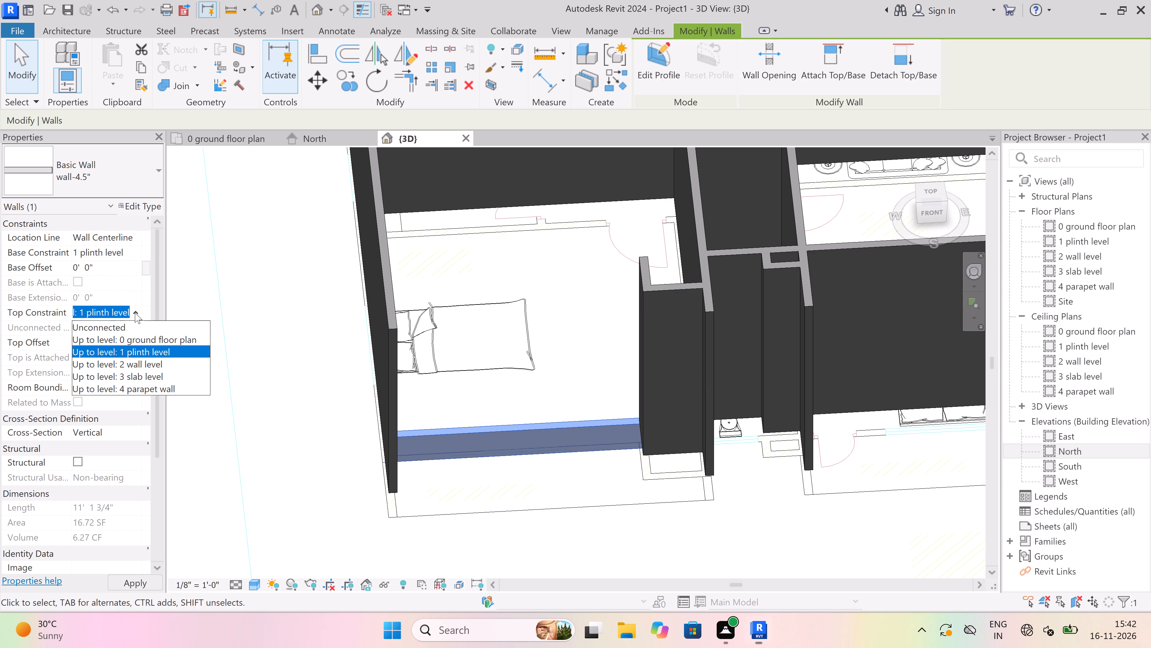
left_click(142, 366)
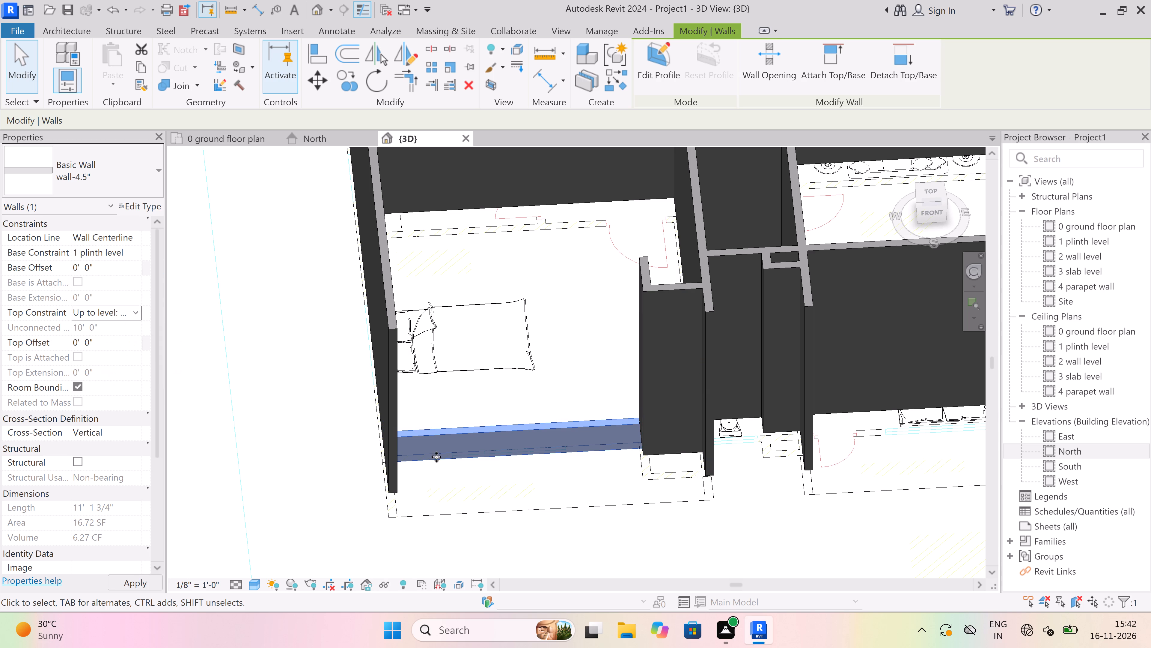
scroll(443, 479, "down", 8)
key("Escape")
Examine the whole building model from all sides for any walls still at low height.
scroll(456, 442, "down", 2)
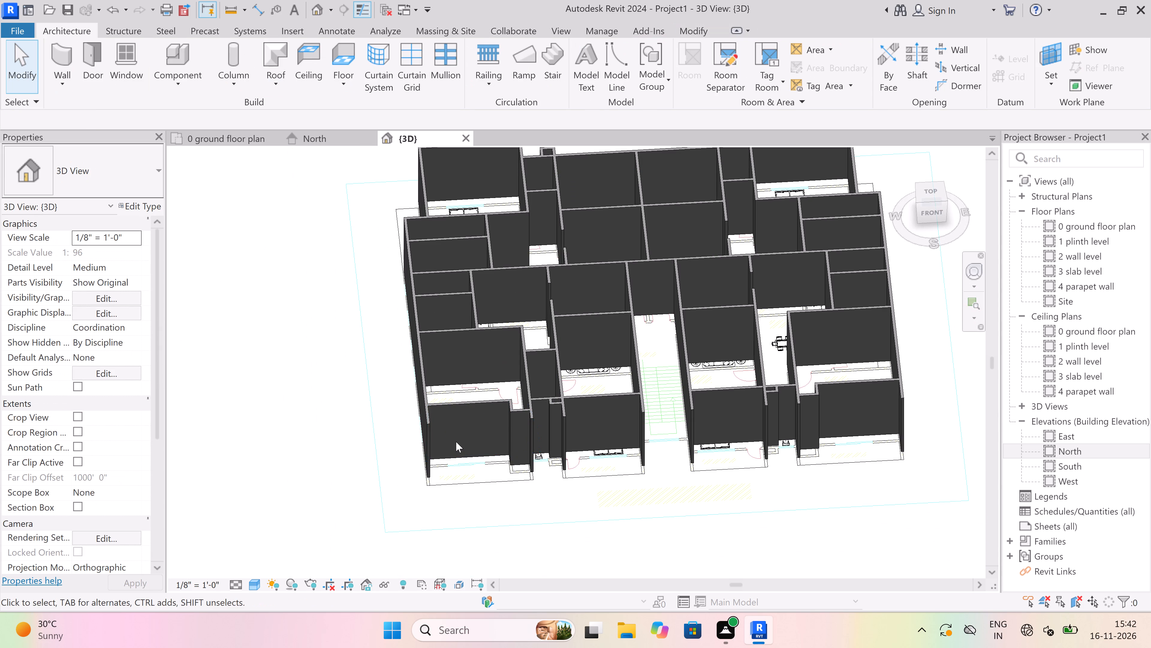
scroll(456, 442, "down", 5)
scroll(566, 381, "up", 1)
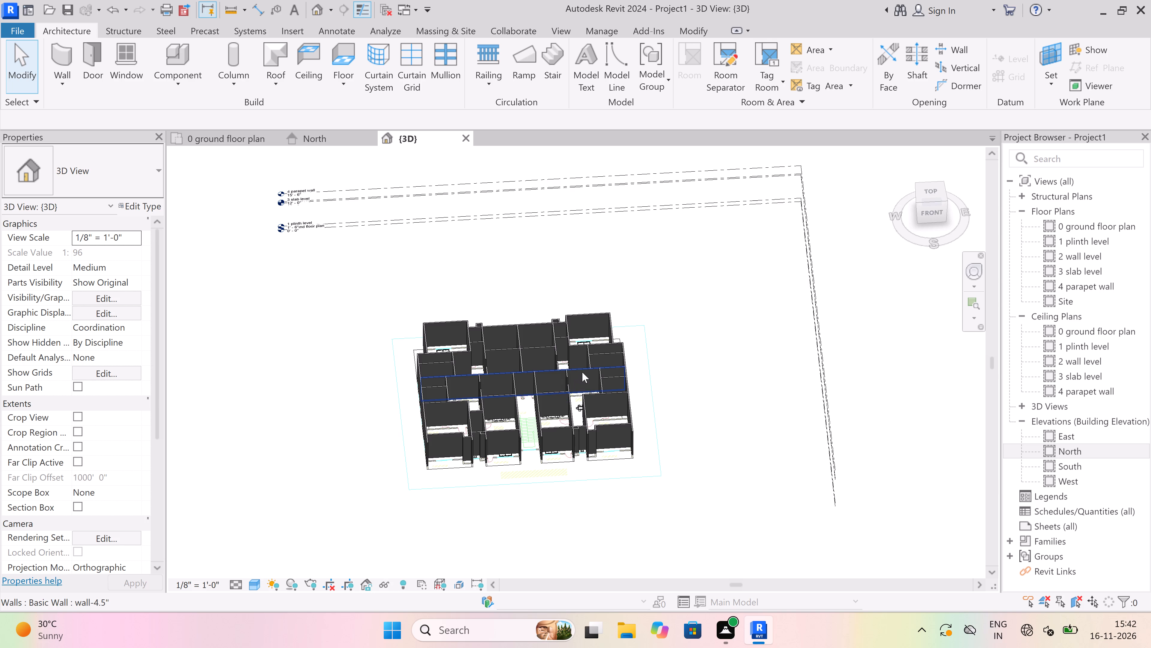
middle_click_drag(583, 371, 512, 491)
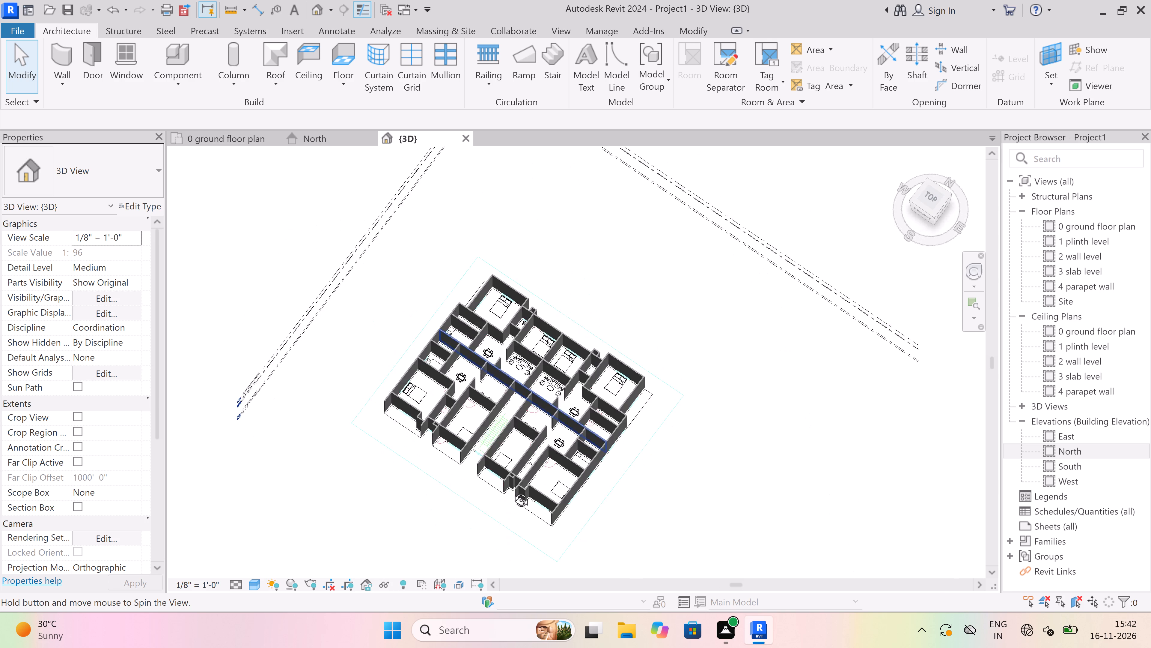
middle_click_drag(512, 491, 384, 388)
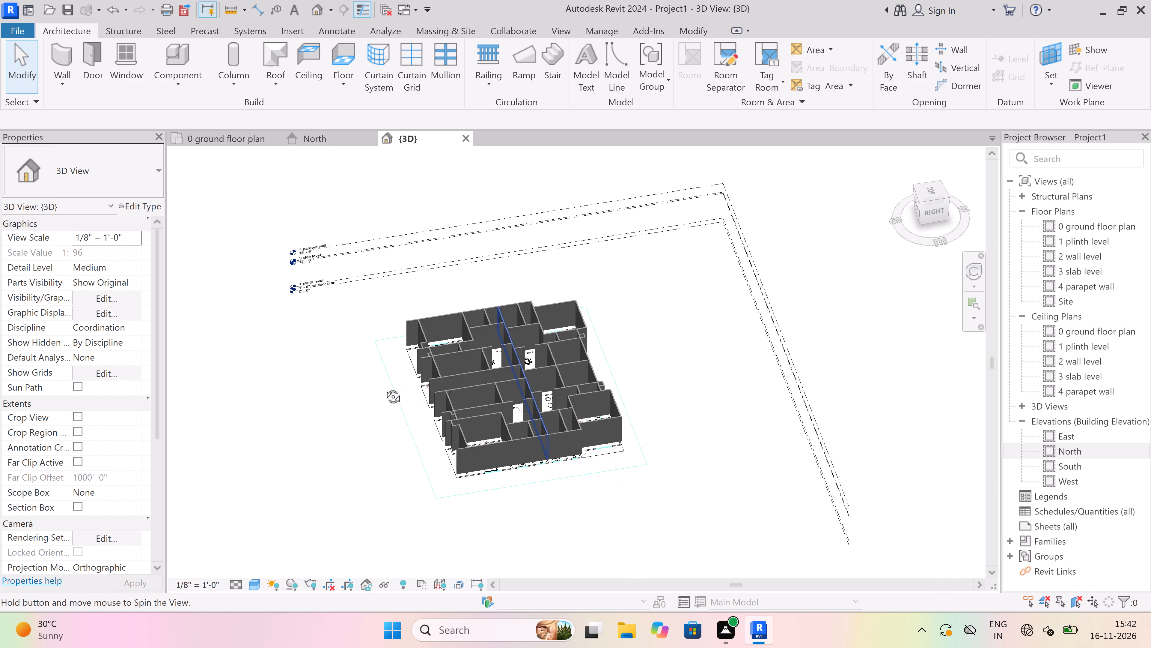
middle_click_drag(384, 388, 523, 492)
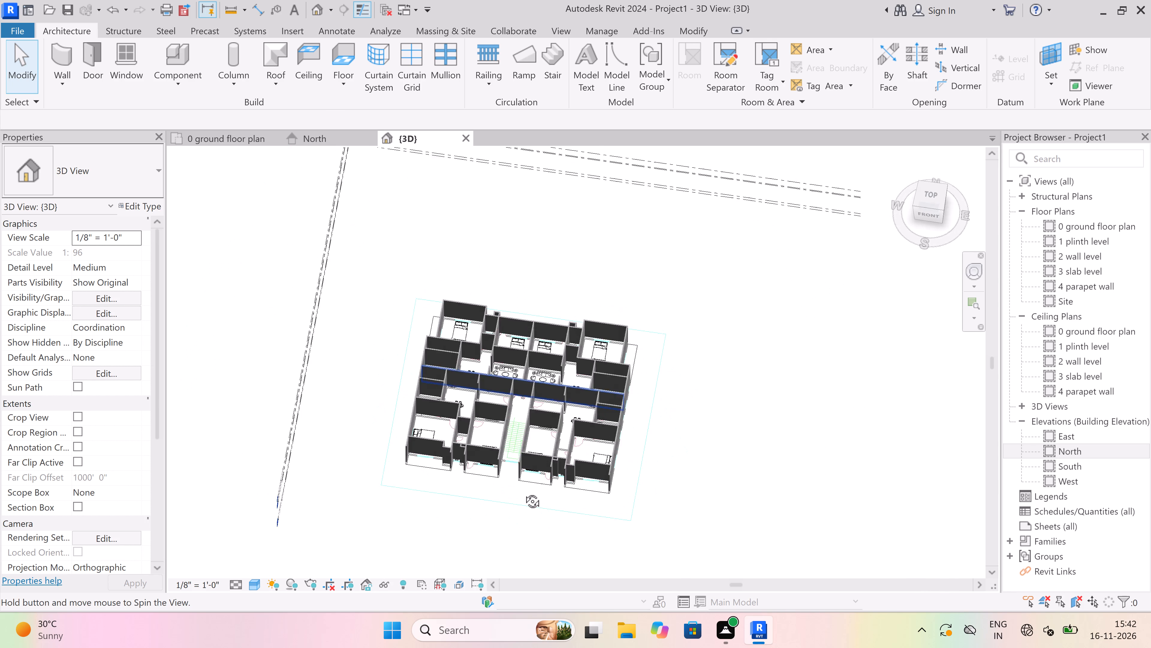
middle_click_drag(523, 492, 524, 557)
middle_click_drag(428, 341, 490, 499, "shift")
scroll(454, 458, "down", 1, "shift")
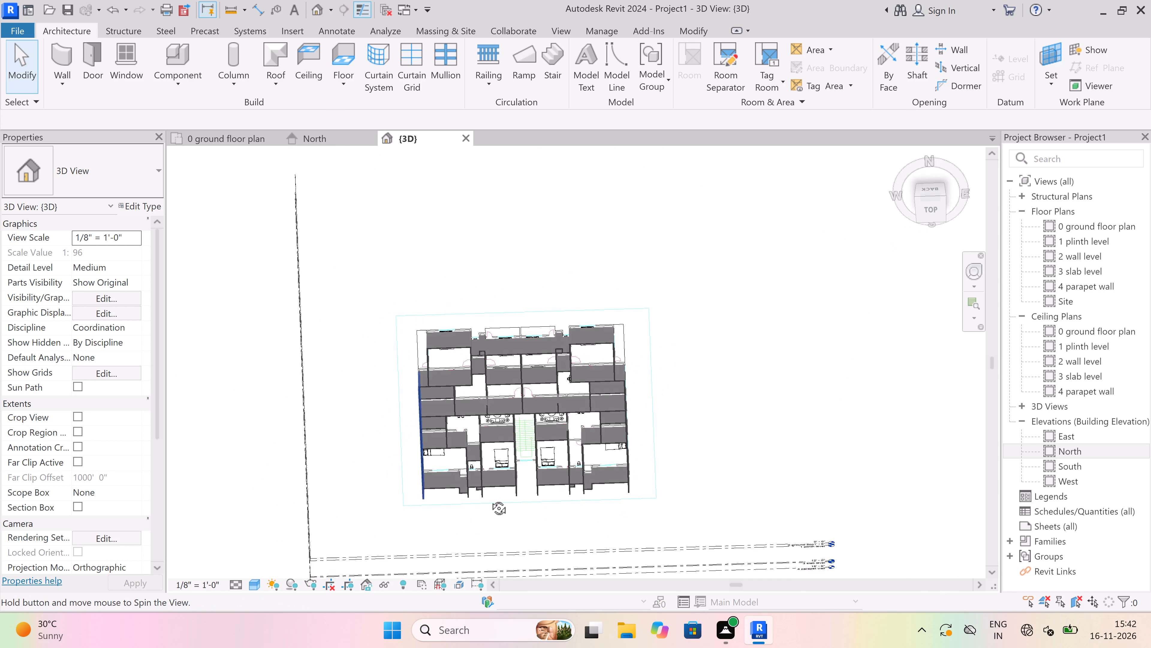
Examine the building's walls from above in 3D and in the North elevation to check their heights.
middle_click_drag(490, 499, 490, 354, "shift")
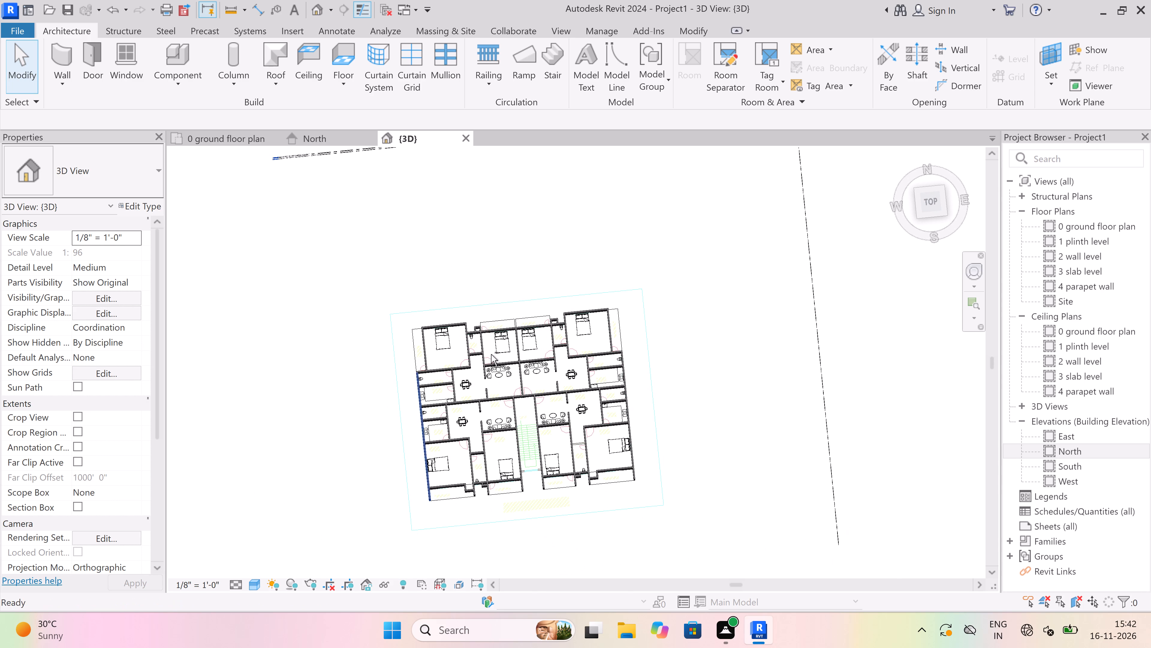
middle_click_drag(506, 377, 501, 313, "shift")
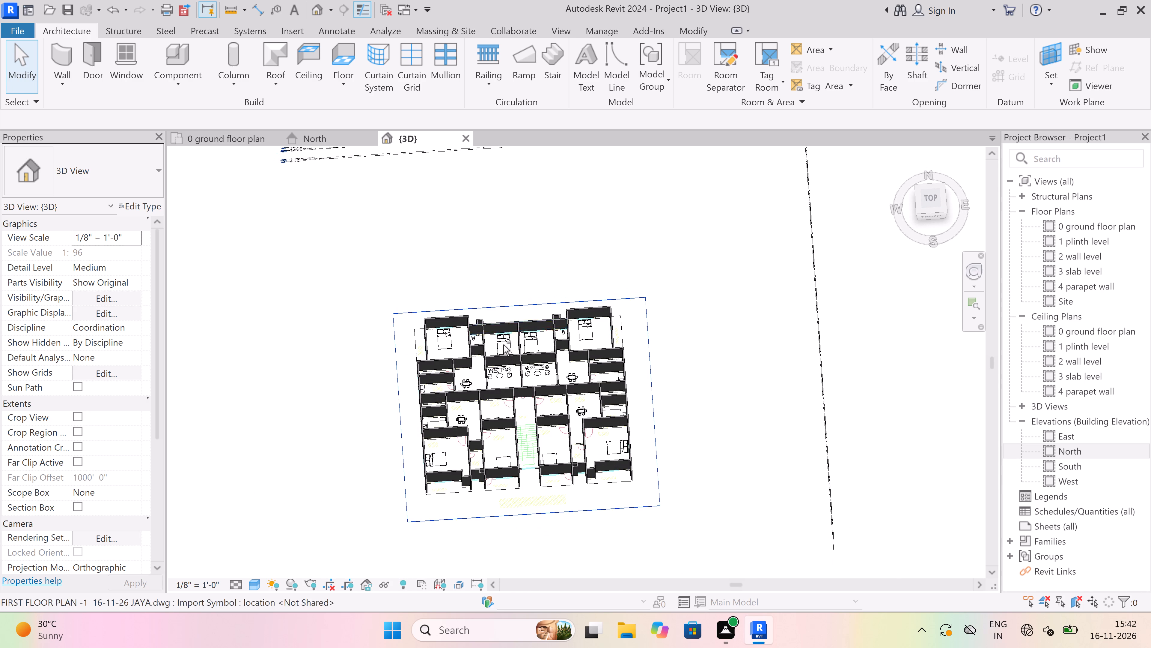
scroll(514, 365, "up", 11)
scroll(521, 357, "down", 5)
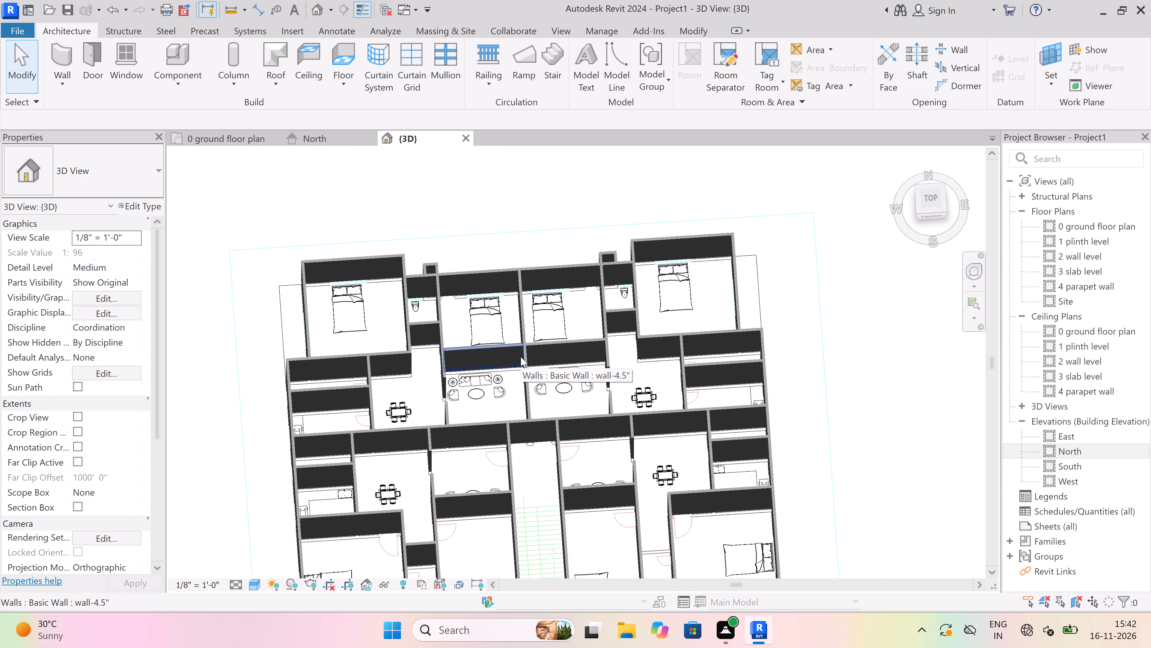
scroll(521, 357, "down", 5)
scroll(572, 452, "up", 8)
scroll(591, 380, "down", 10)
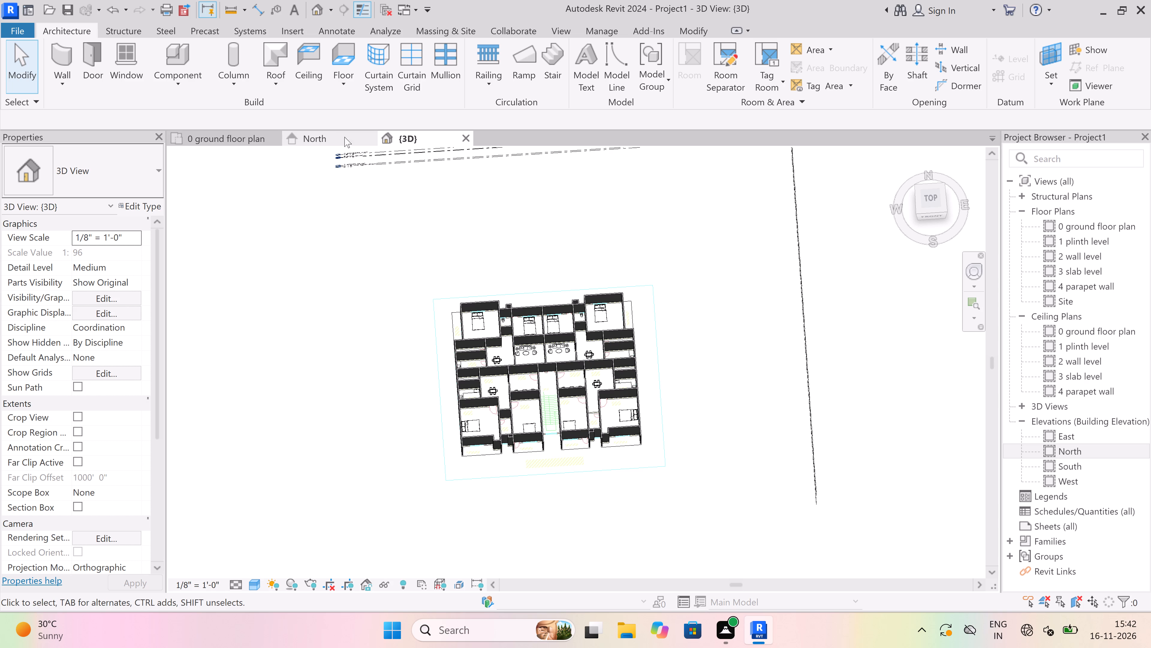
left_click(335, 133)
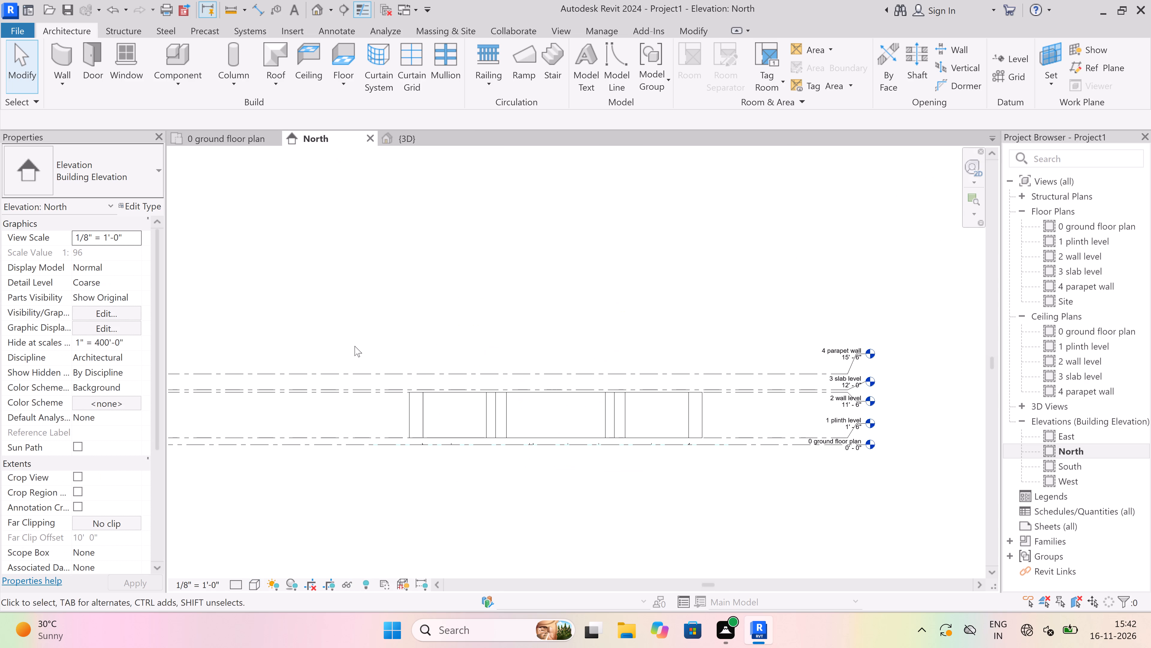
Open the 0 ground floor plan view and start the Door tool near the northwest bedroom.
left_click(211, 138)
scroll(539, 356, "up", 1)
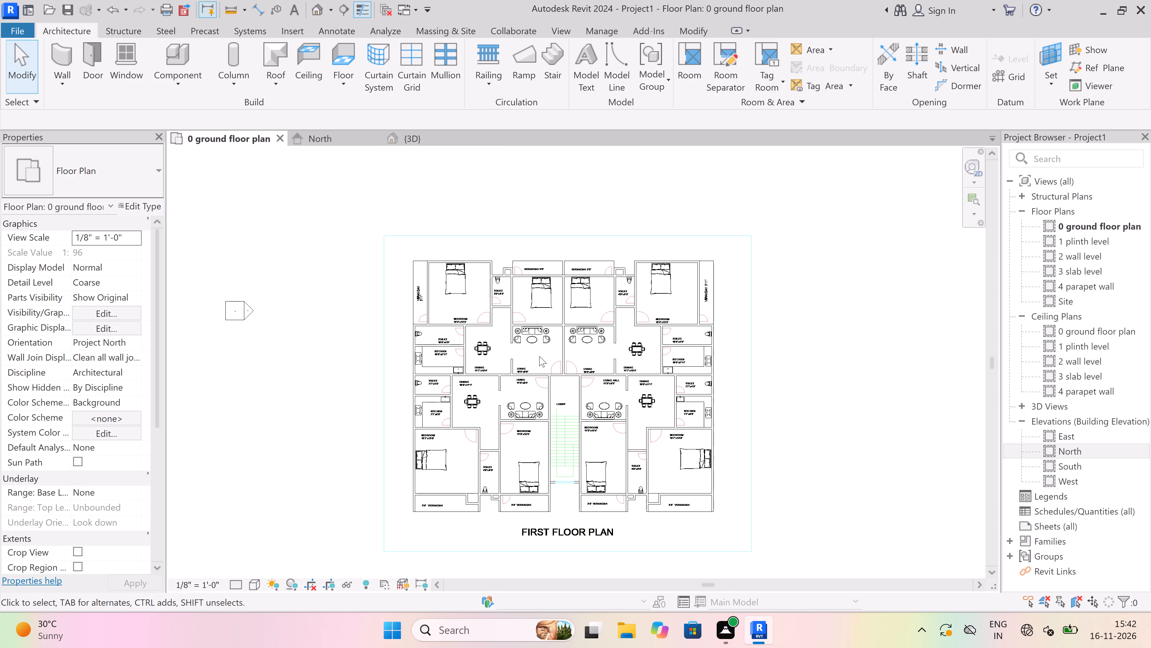
scroll(580, 375, "up", 3)
scroll(451, 214, "down", 3)
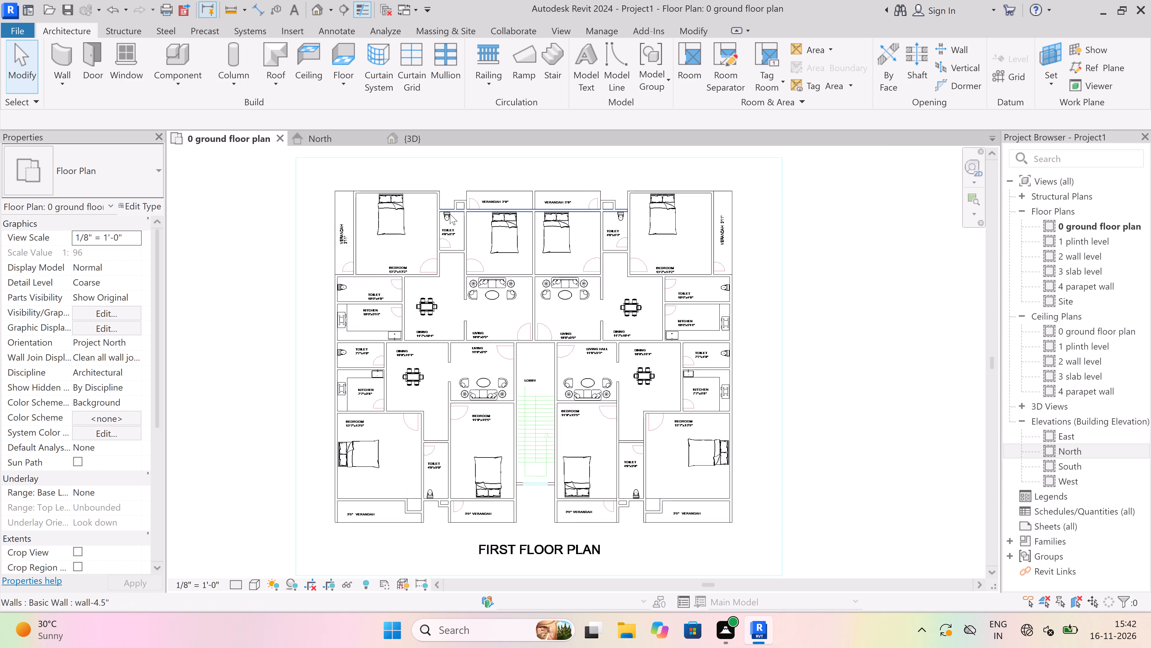
scroll(348, 205, "up", 4)
scroll(360, 237, "up", 3)
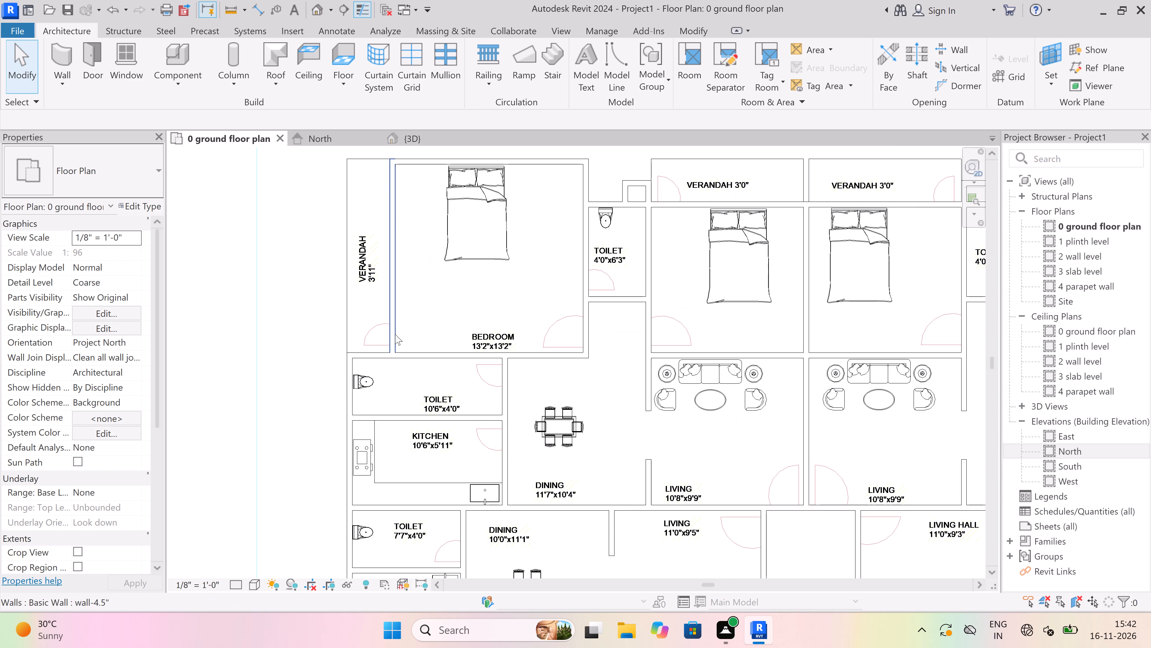
scroll(395, 334, "down", 3)
scroll(383, 286, "up", 5)
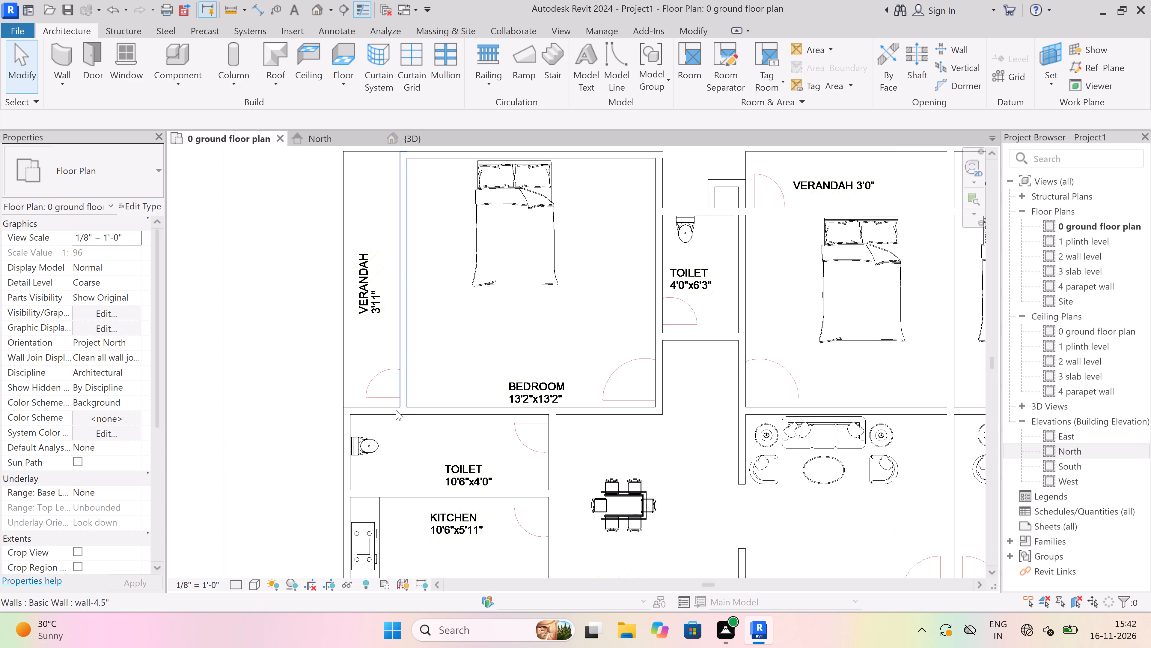
left_click(95, 80)
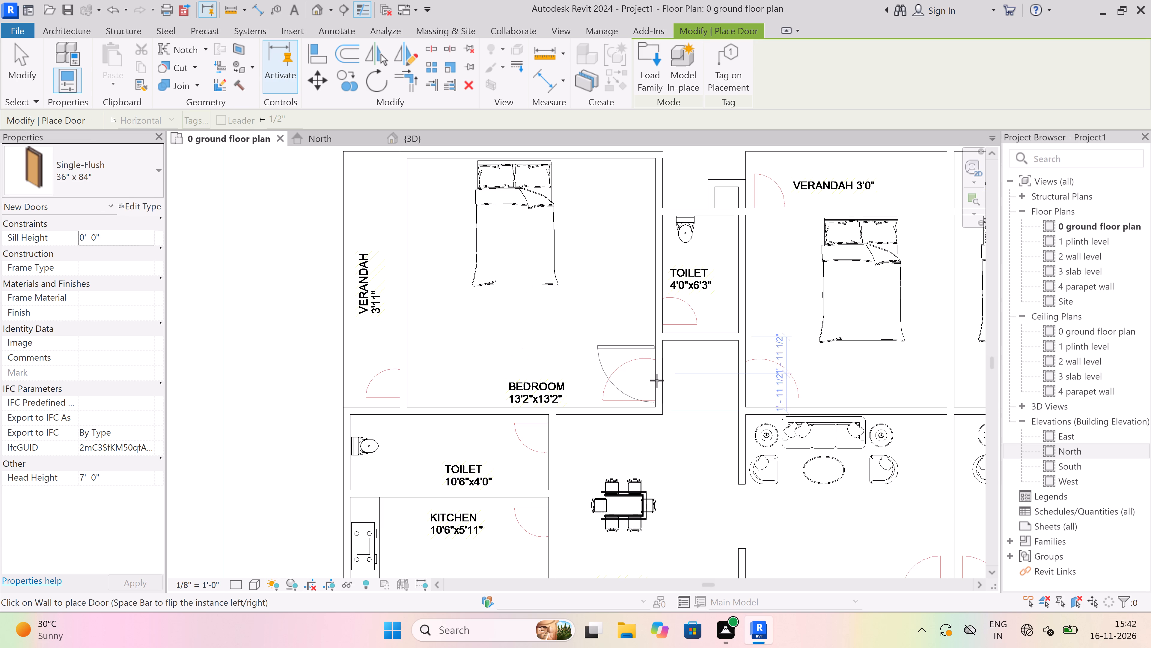
scroll(657, 380, "up", 3)
scroll(657, 380, "down", 2)
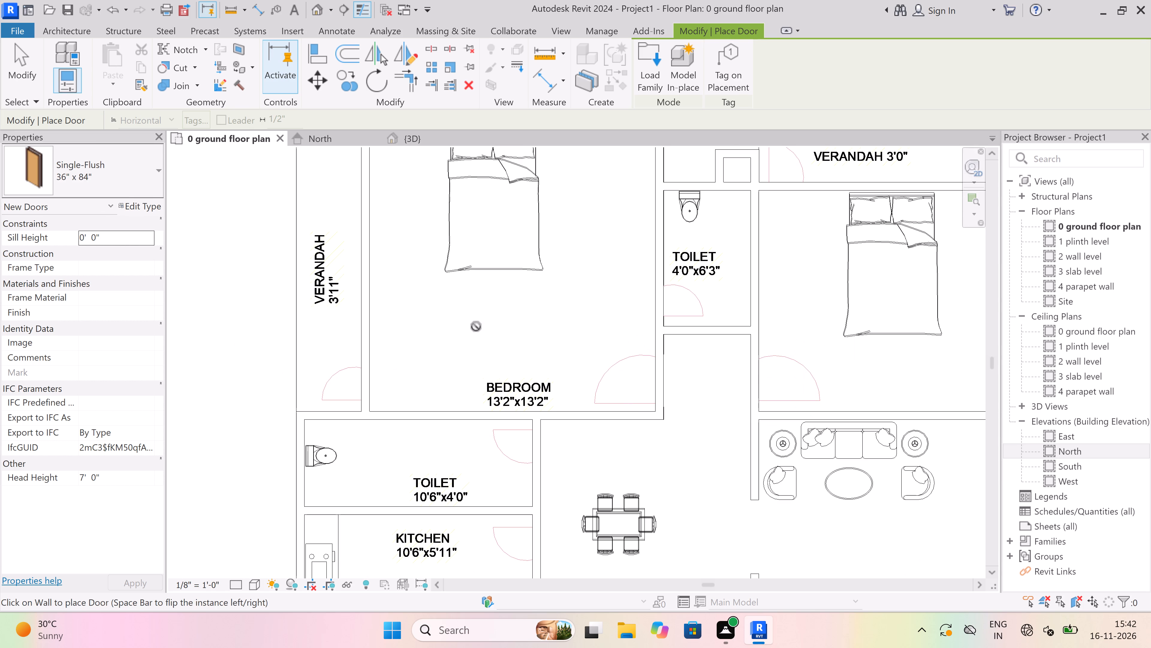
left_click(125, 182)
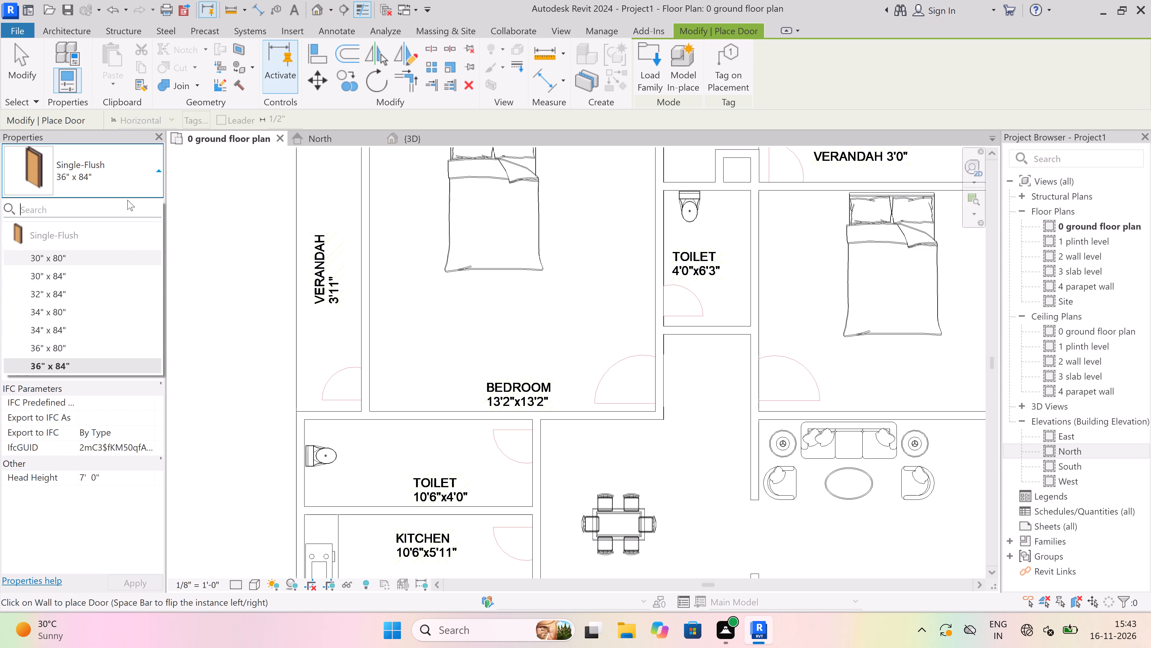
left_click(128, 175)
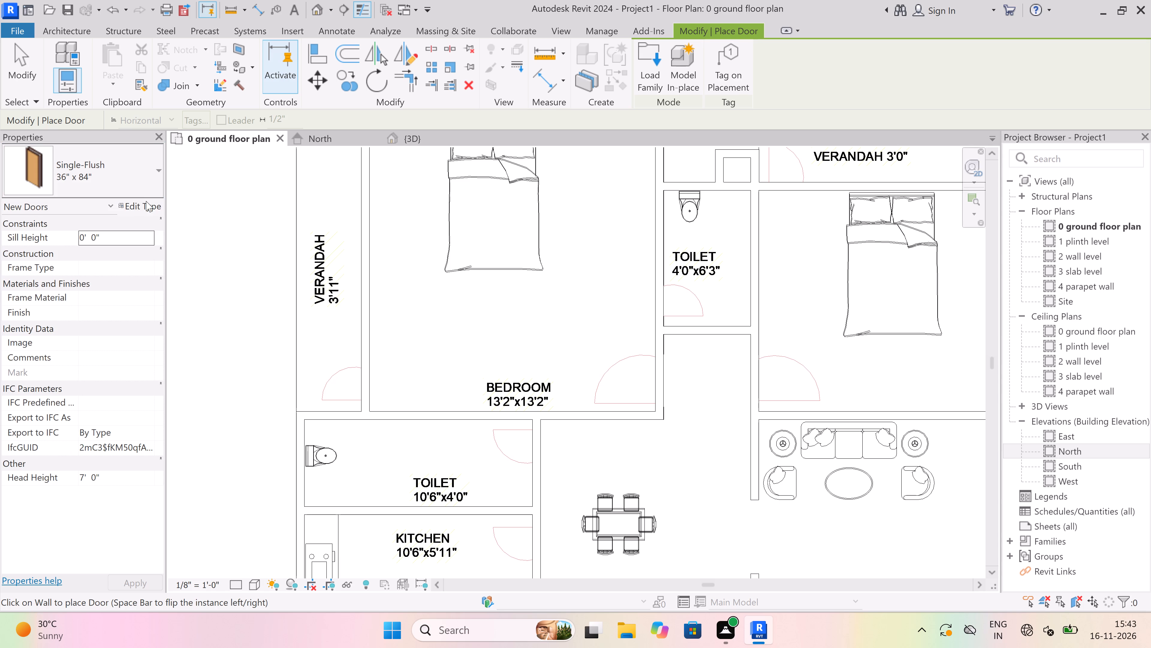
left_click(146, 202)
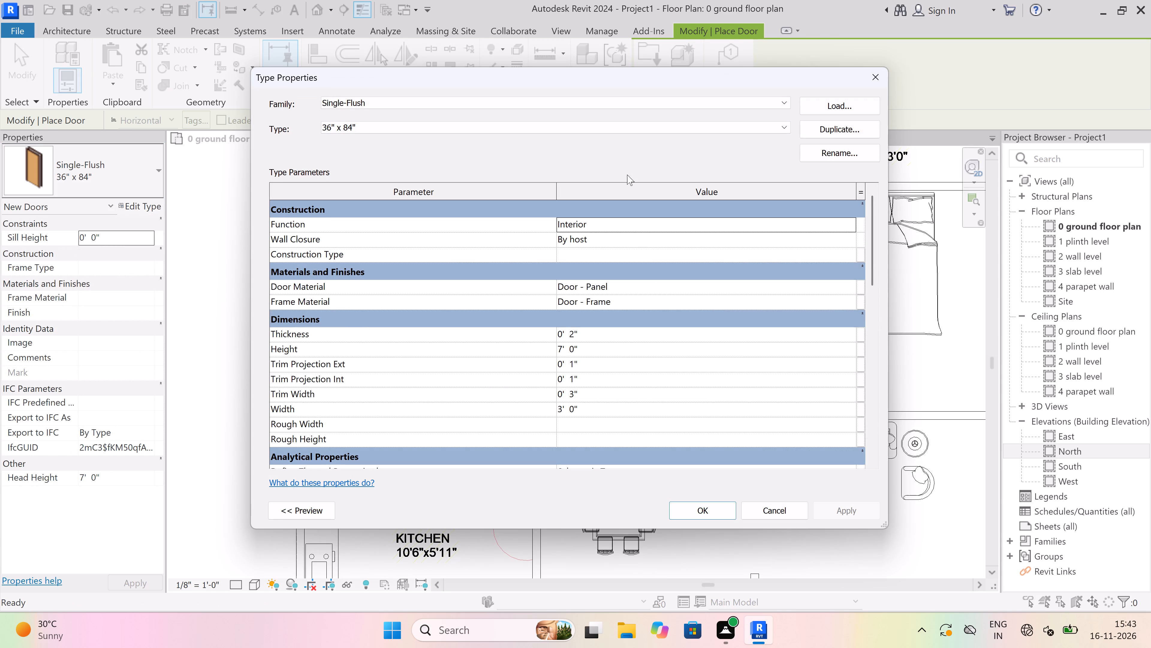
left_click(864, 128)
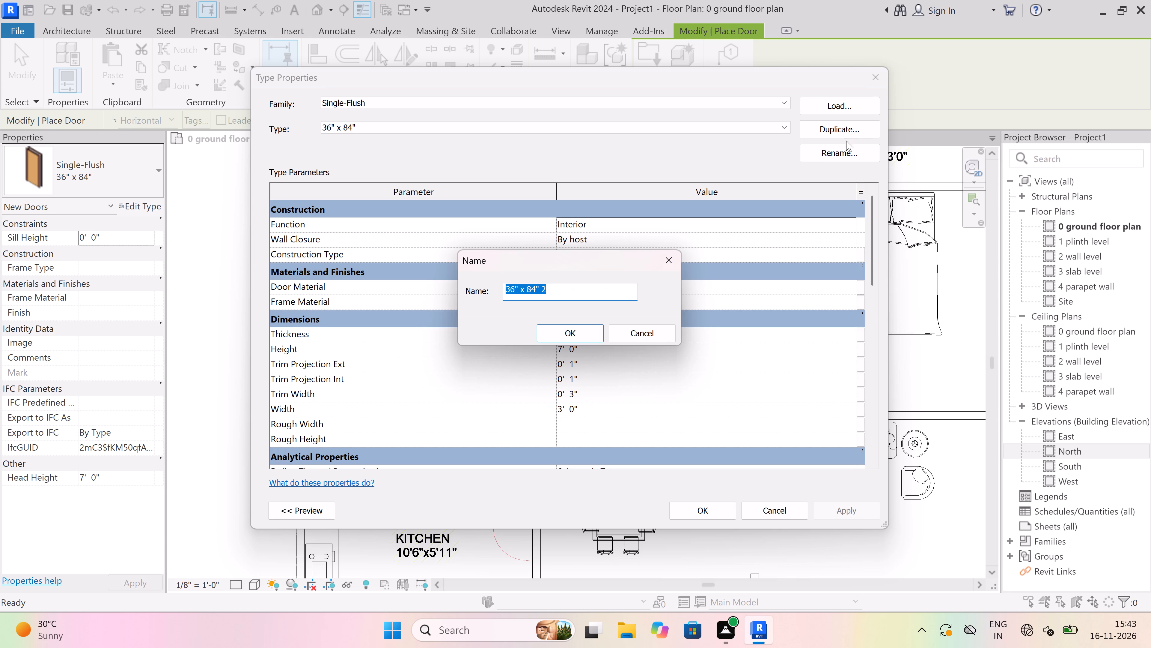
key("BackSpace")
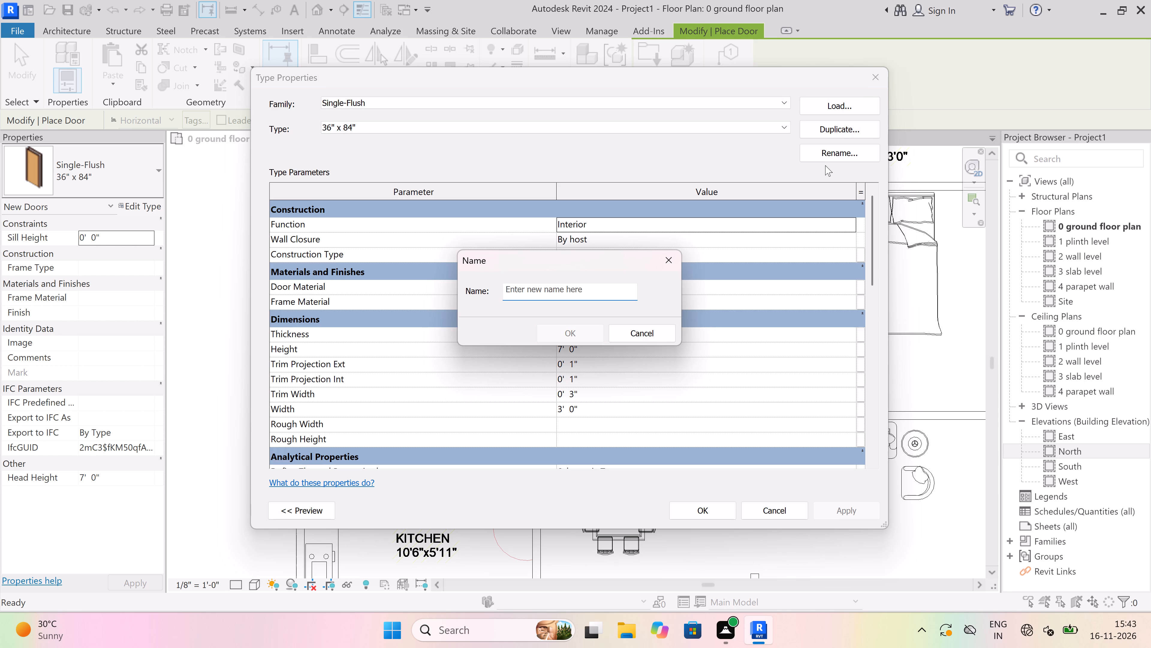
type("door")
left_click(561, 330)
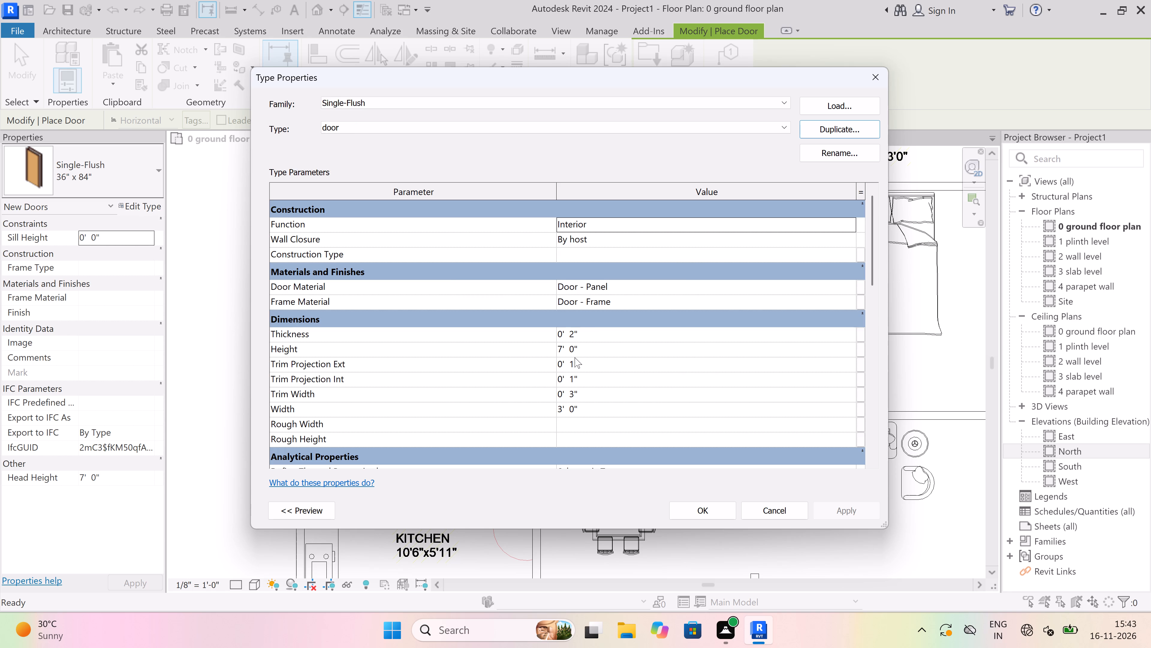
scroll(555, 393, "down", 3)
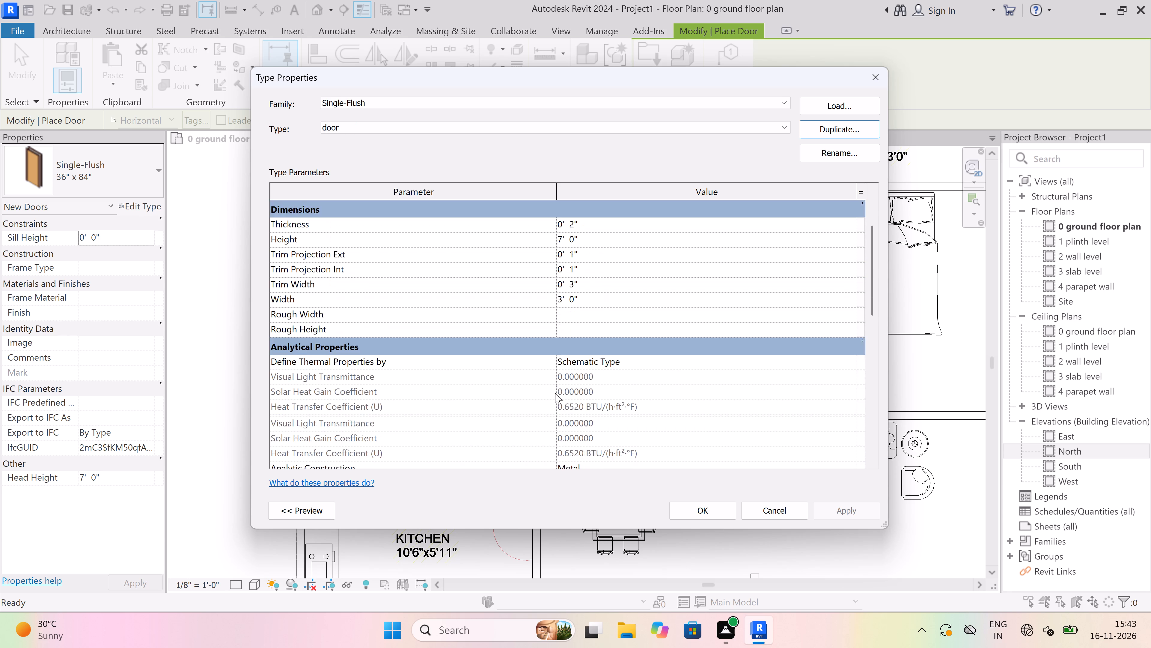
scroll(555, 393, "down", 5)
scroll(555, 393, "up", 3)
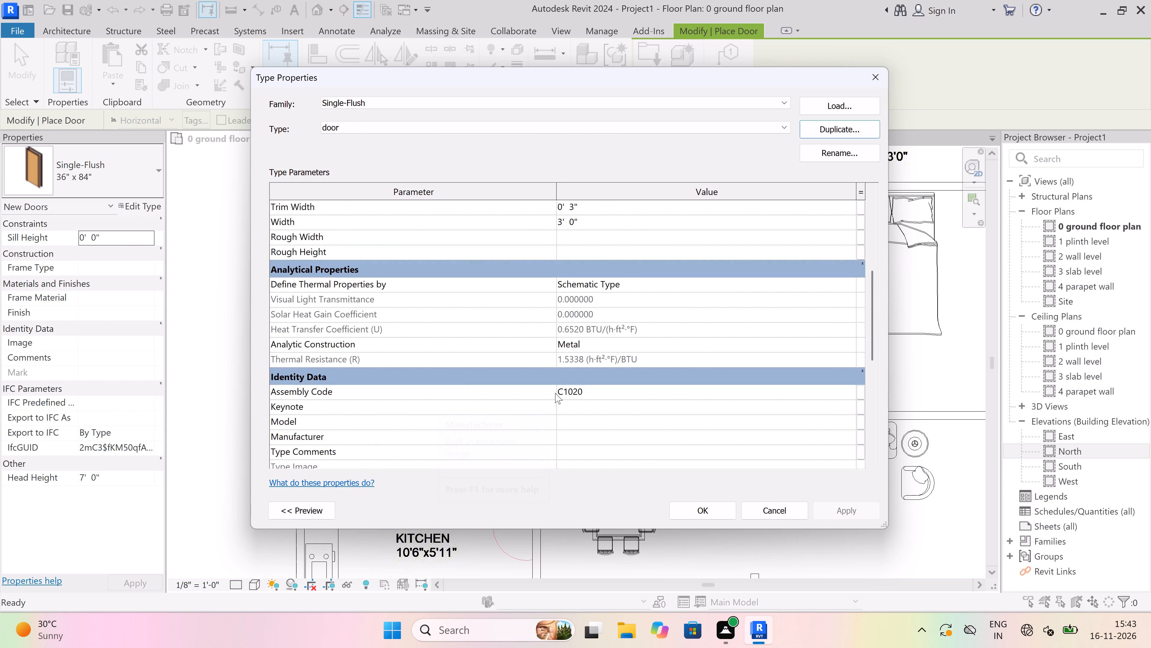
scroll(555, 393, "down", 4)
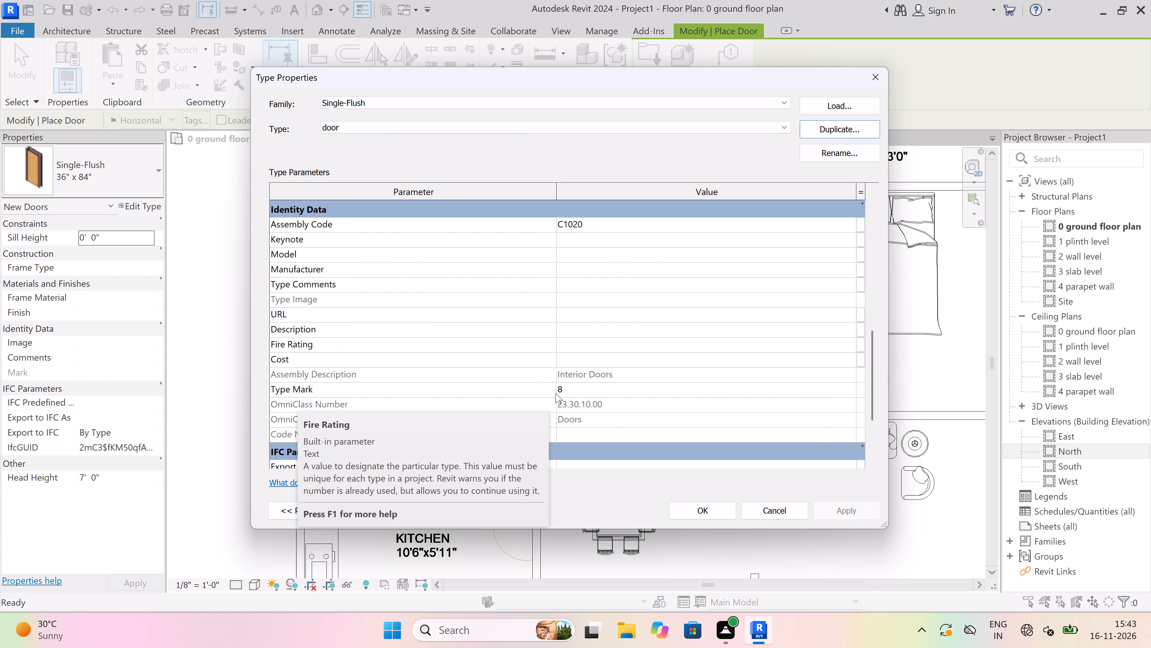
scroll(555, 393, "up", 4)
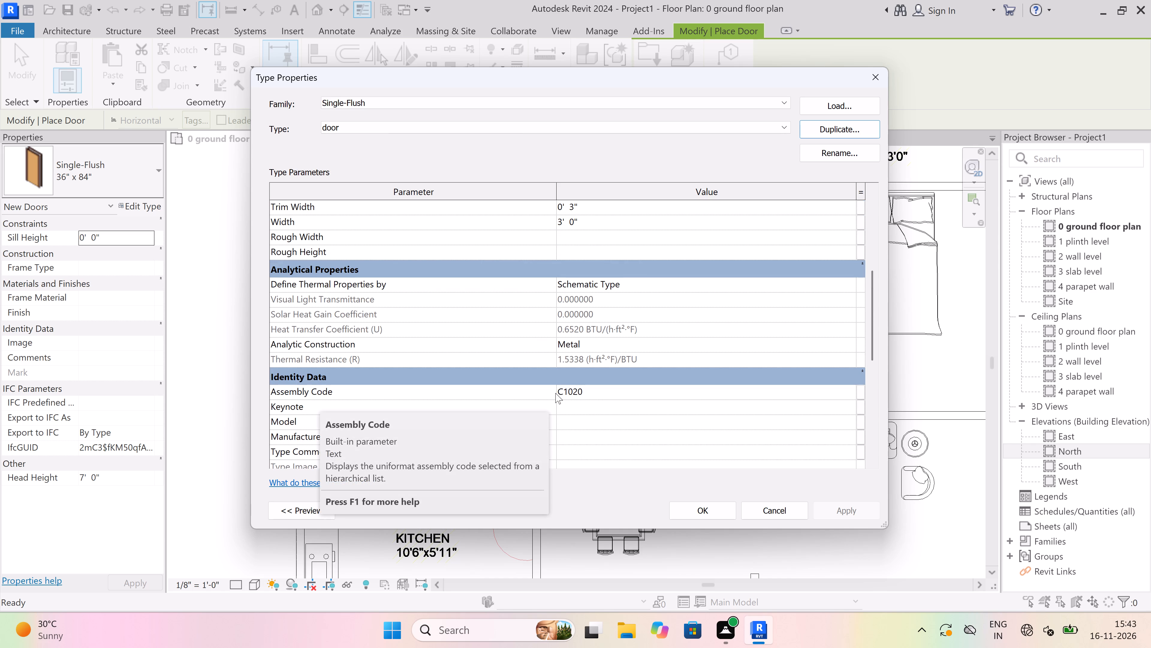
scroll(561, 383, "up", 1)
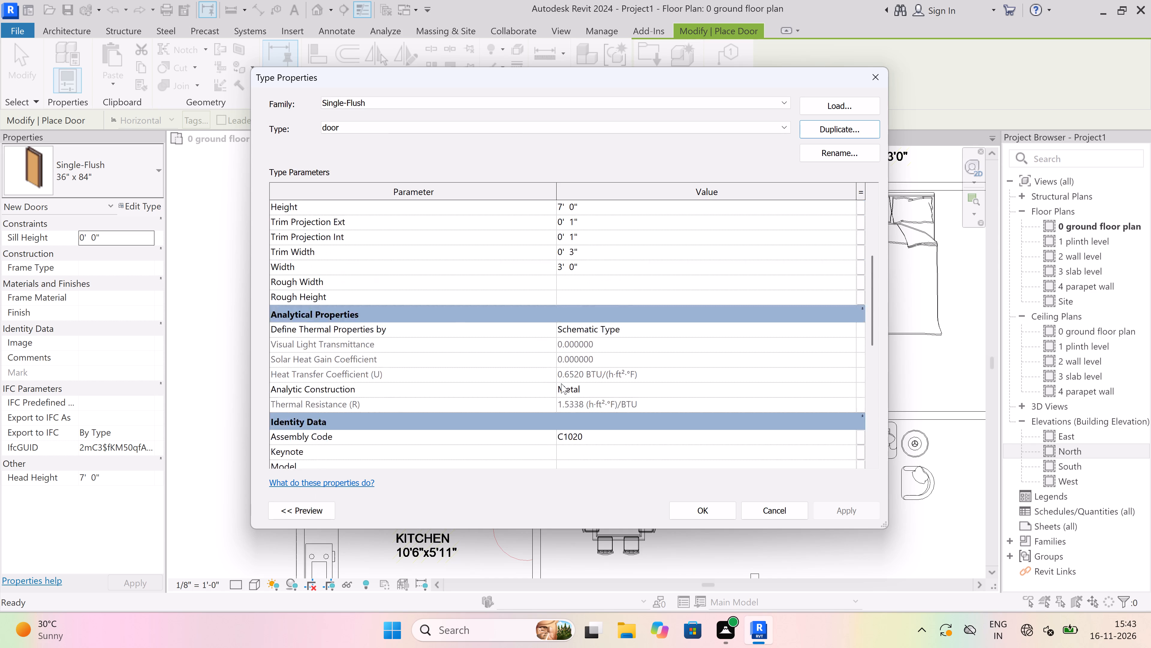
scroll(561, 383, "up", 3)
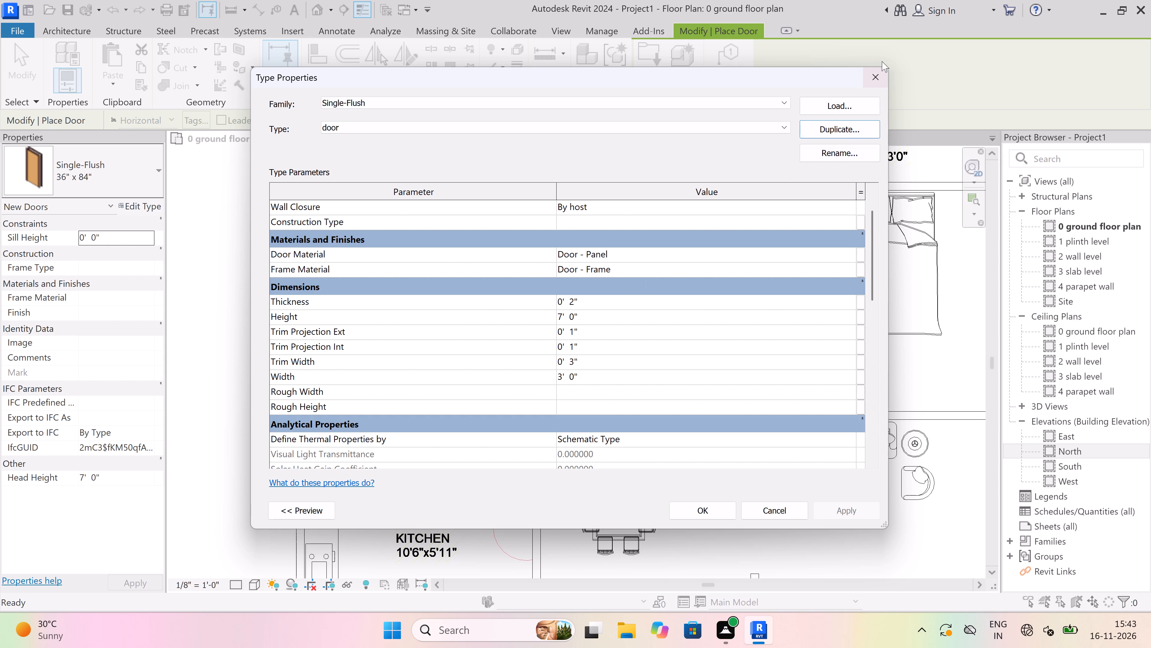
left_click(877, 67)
Place a Single-Flush 30" x 80" door in the northwest bedroom's east wall, flipped to match the door swing on the plan.
scroll(471, 364, "down", 4)
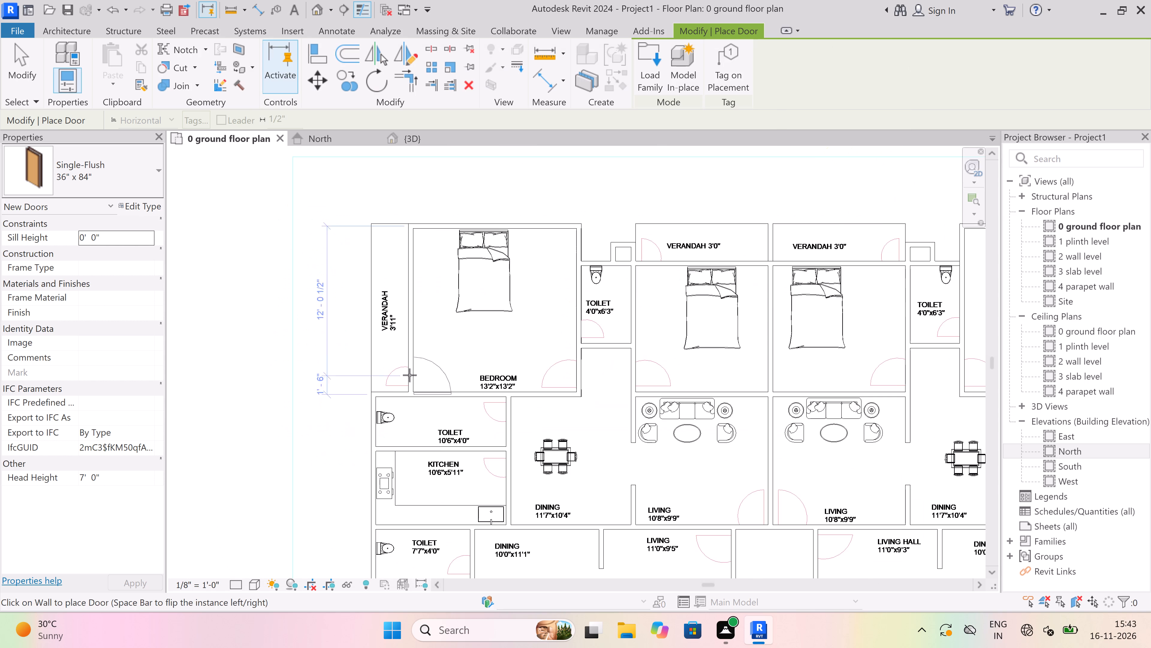
scroll(409, 374, "up", 6)
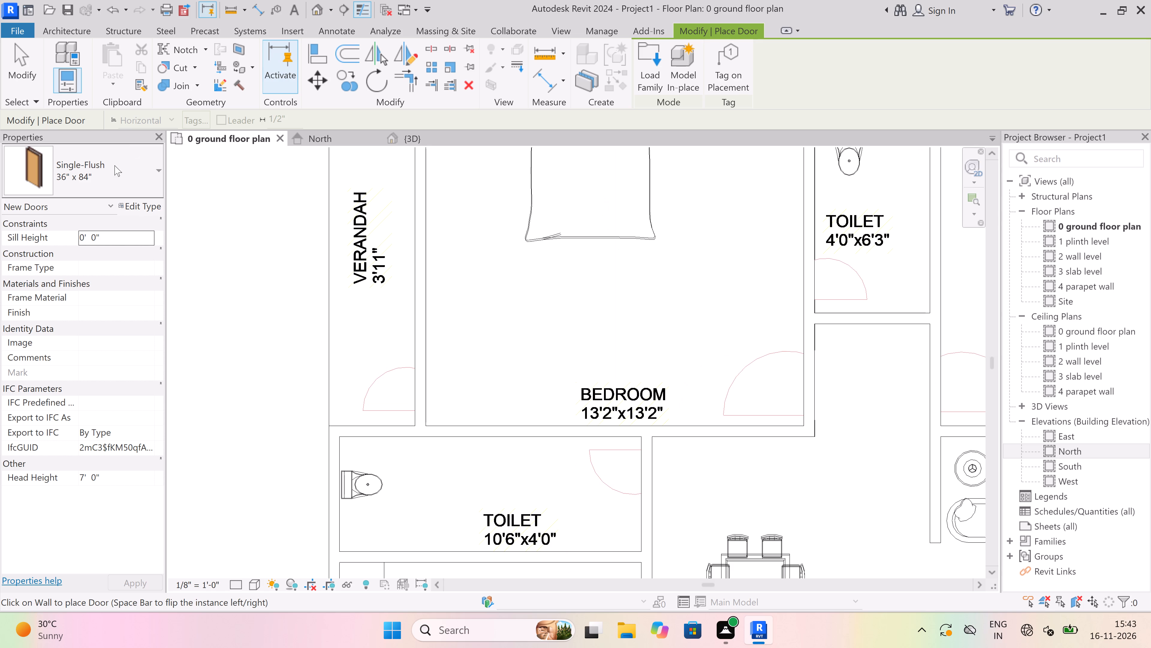
left_click(115, 169)
left_click(113, 261)
key("space")
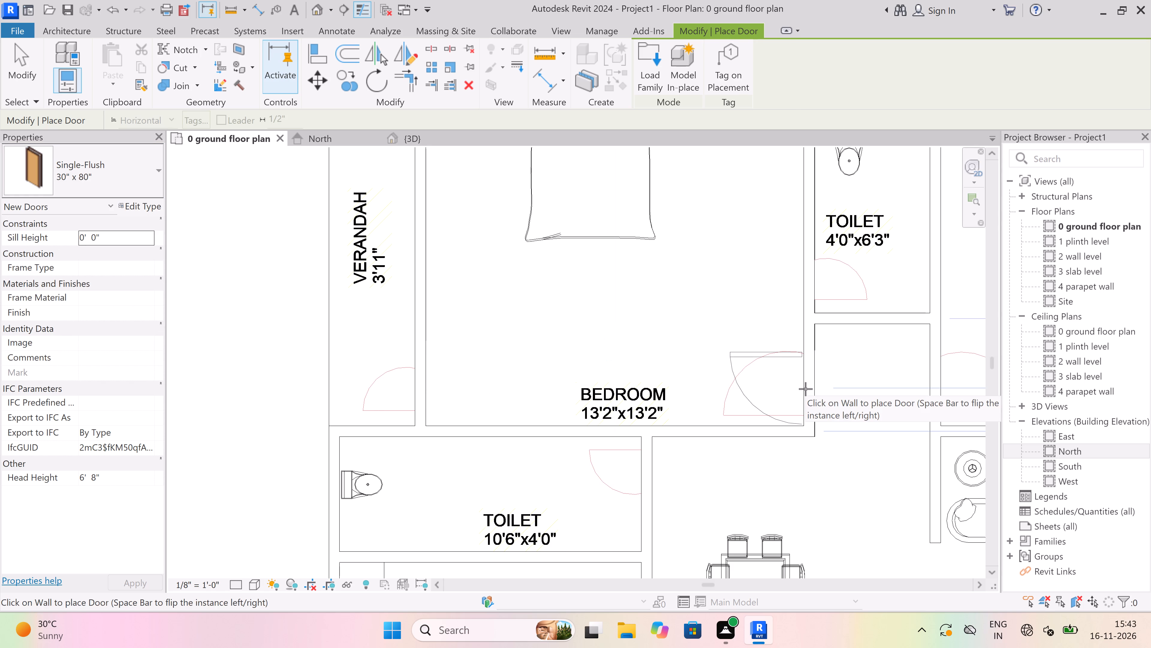
left_click(805, 382)
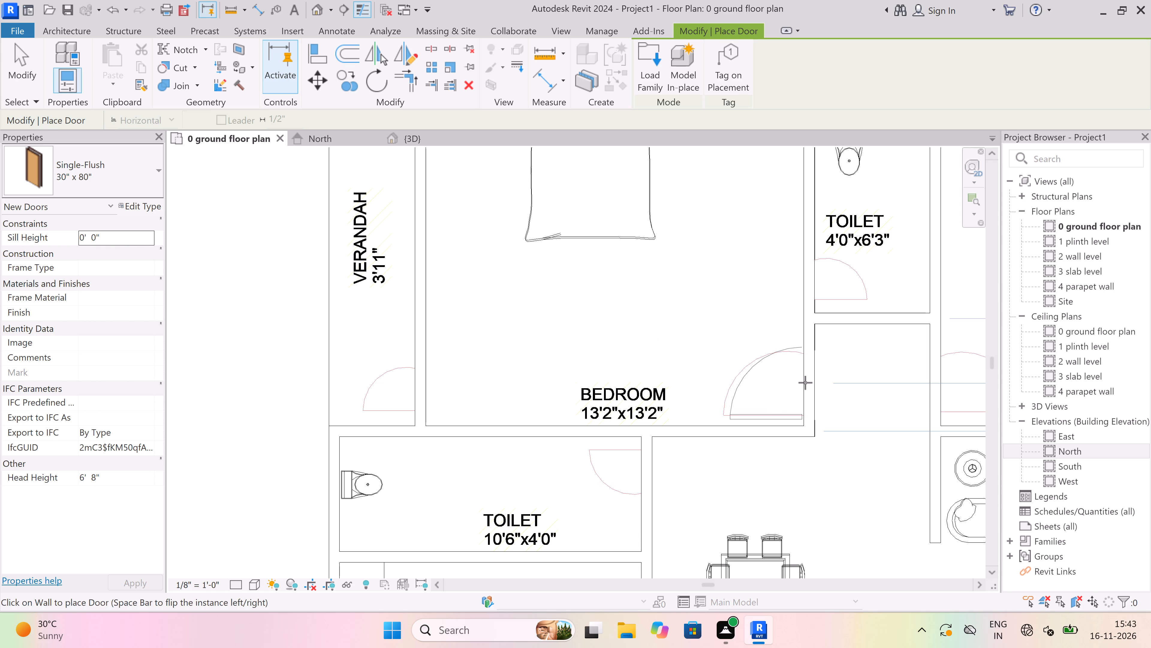
Place a Single-Flush 30" x 80" door in the west wall of the north-central bedroom facing it, flipped to match the plan's door swing.
scroll(552, 365, "down", 10)
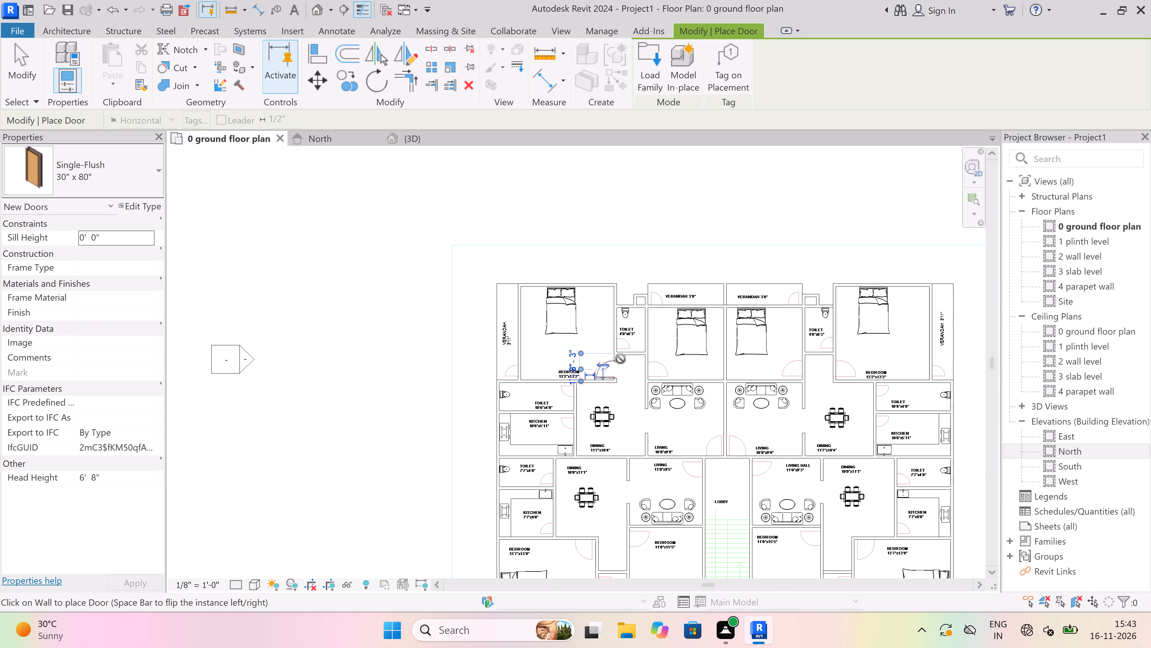
scroll(647, 370, "up", 10)
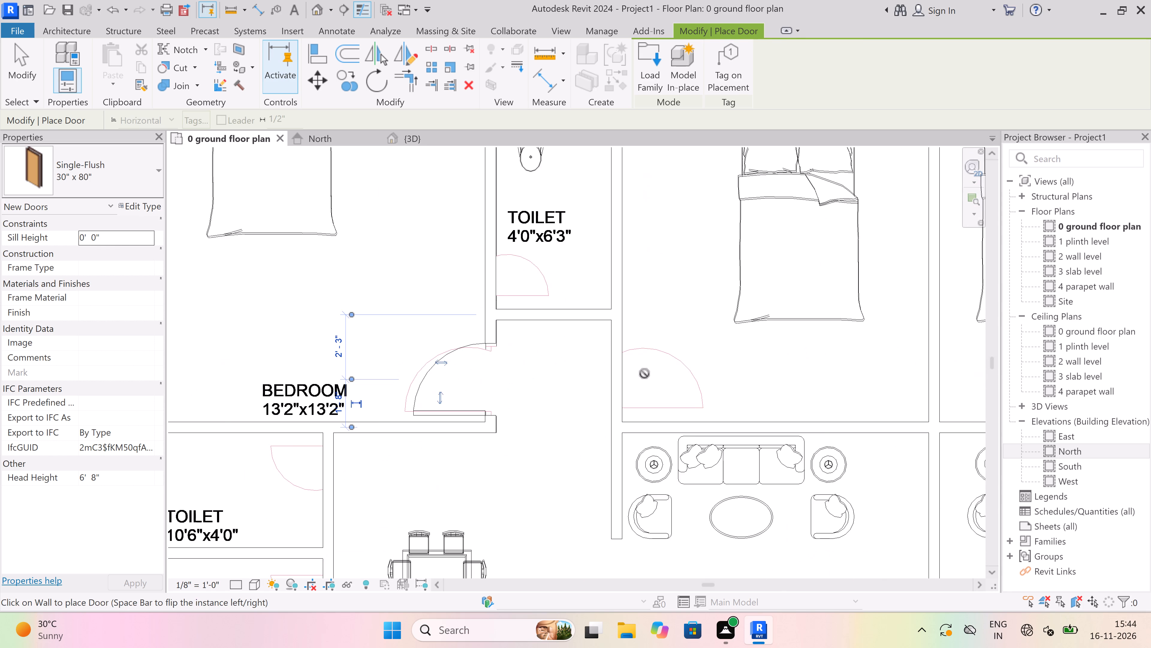
scroll(644, 373, "up", 3)
key("space")
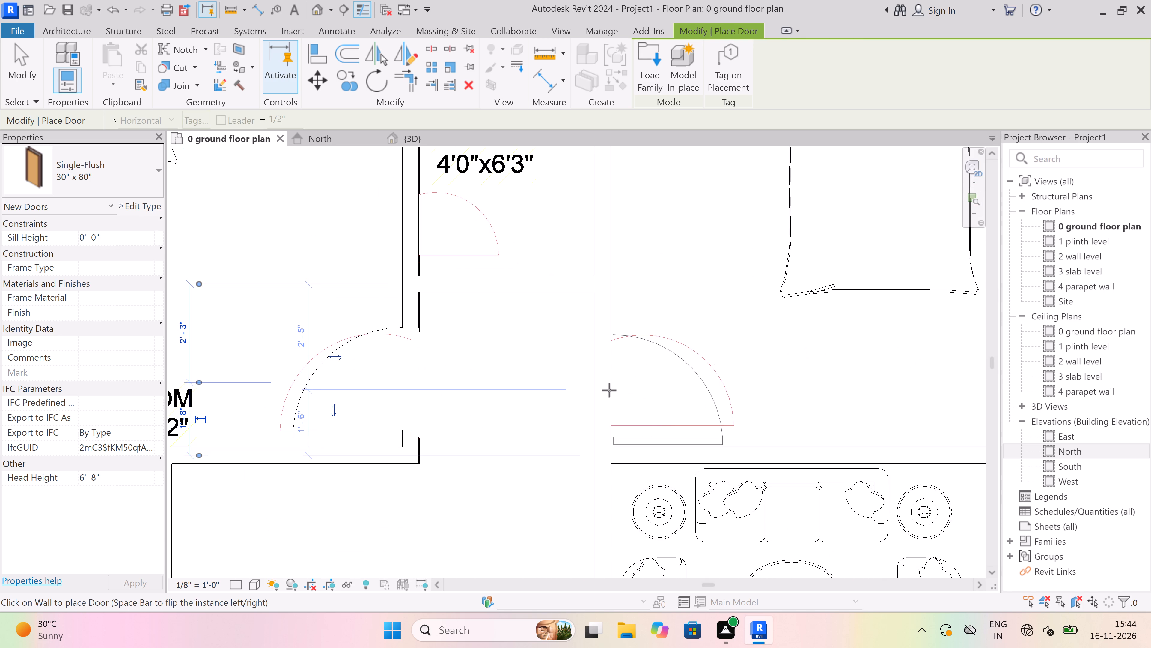
left_click(606, 377)
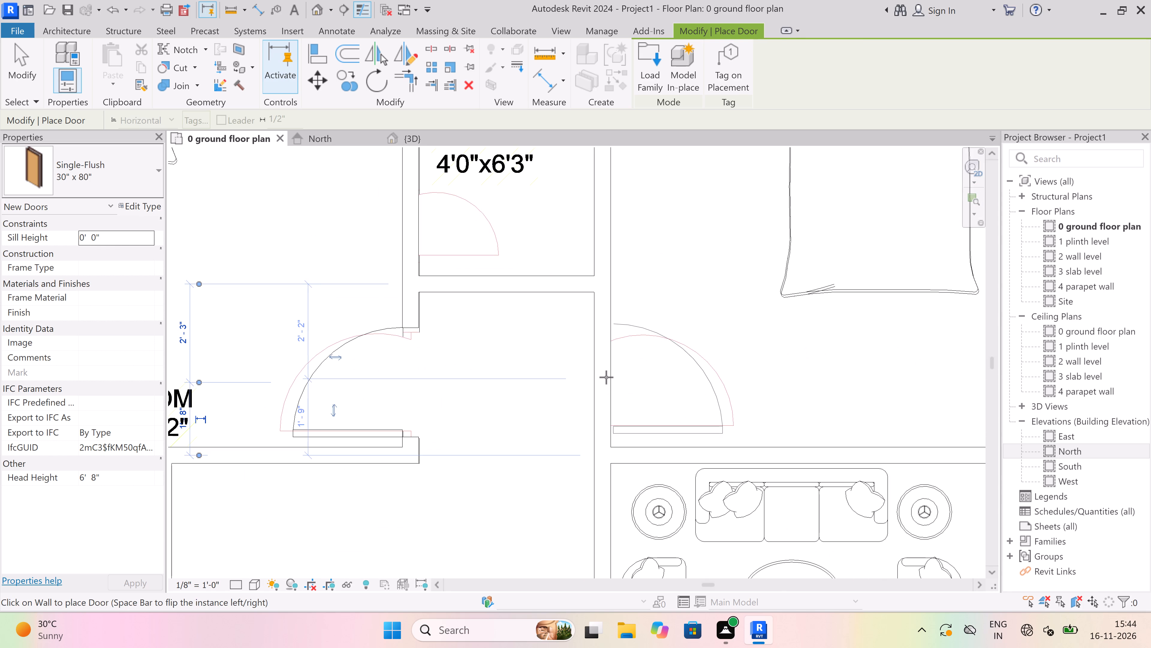
Place a Single-Flush 30" x 80" door in the east wall of the eastern north-central bedroom, flipped to match the plan's door swing.
scroll(516, 330, "down", 11)
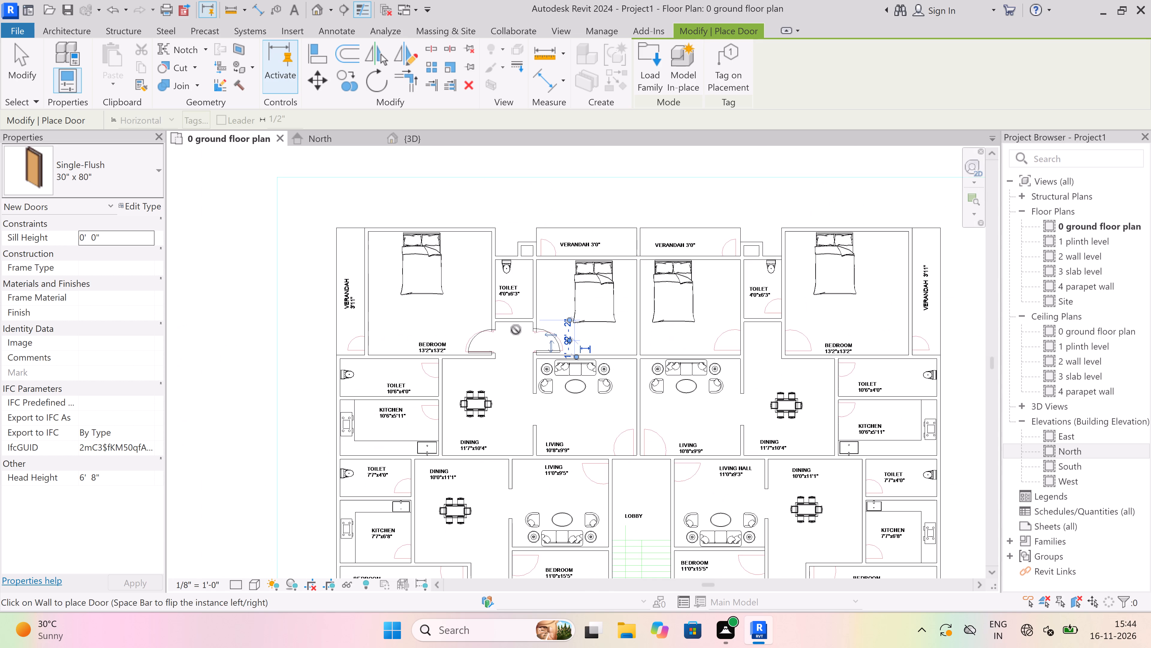
scroll(683, 323, "up", 2)
scroll(748, 338, "up", 2)
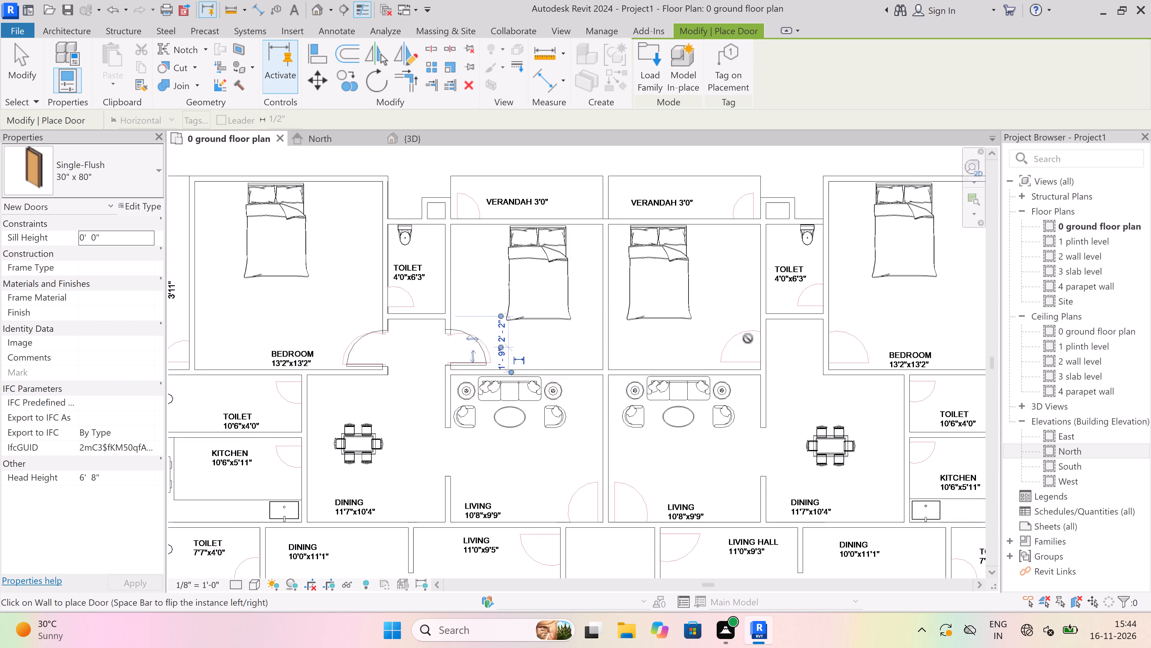
scroll(748, 338, "up", 1)
scroll(772, 346, "up", 2)
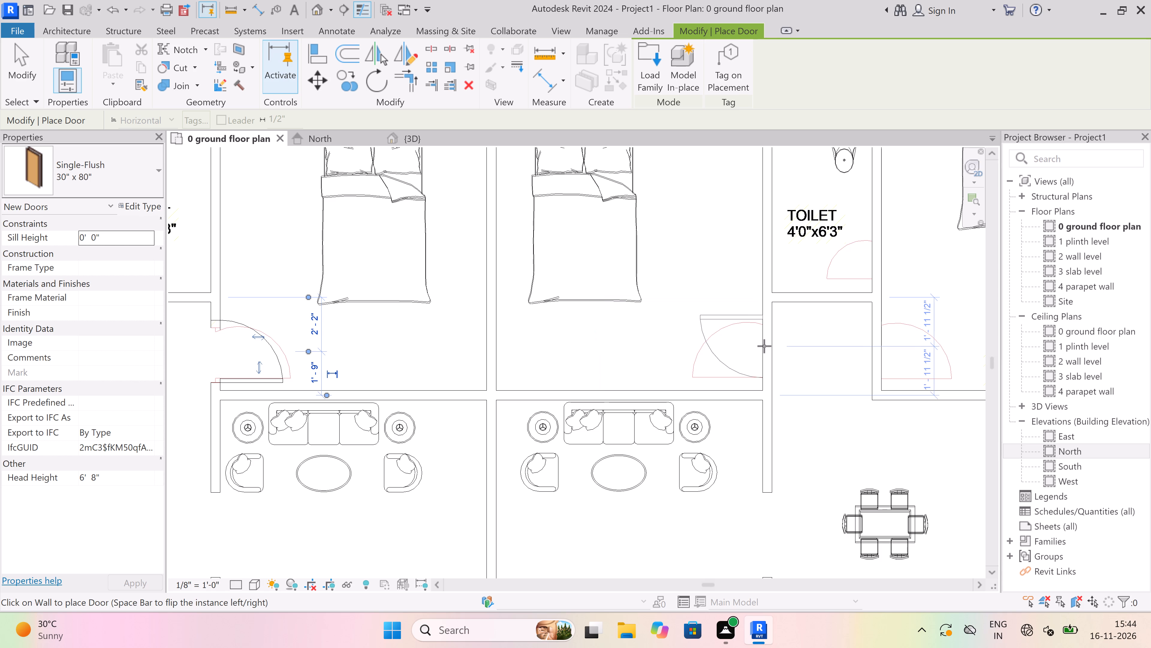
key("space")
left_click(764, 346)
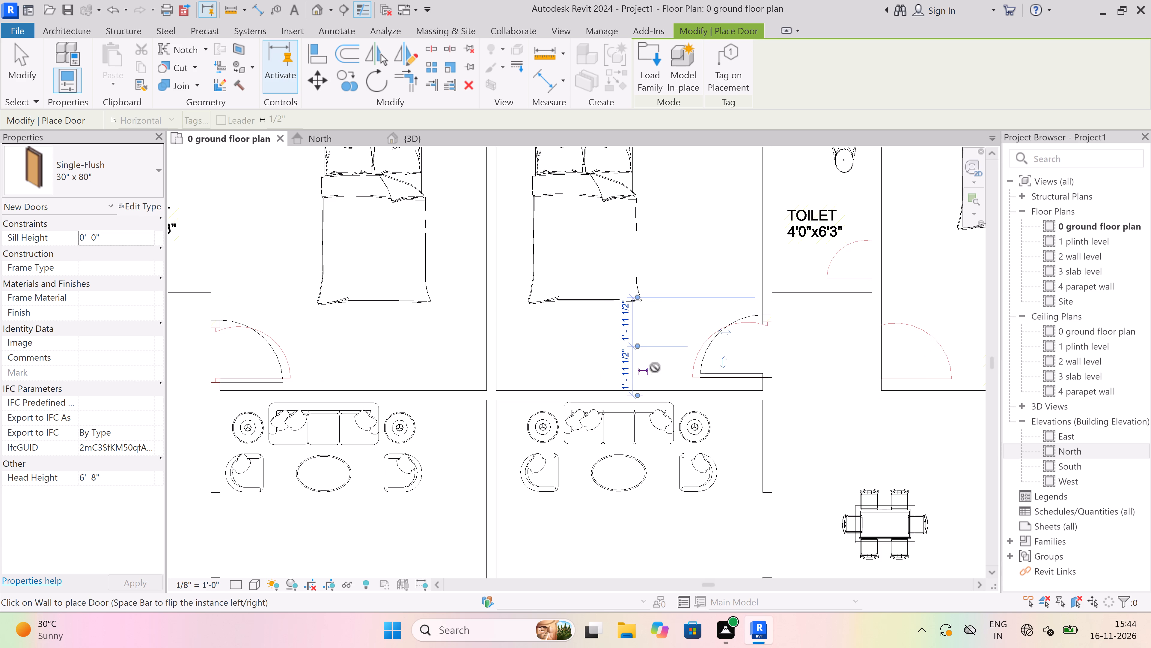
Place a Single-Flush 30" x 80" door in the west wall of the northeast 13'2"x13'2" bedroom, flipped to match the plan's door swing.
scroll(654, 369, "down", 8)
scroll(730, 371, "up", 2)
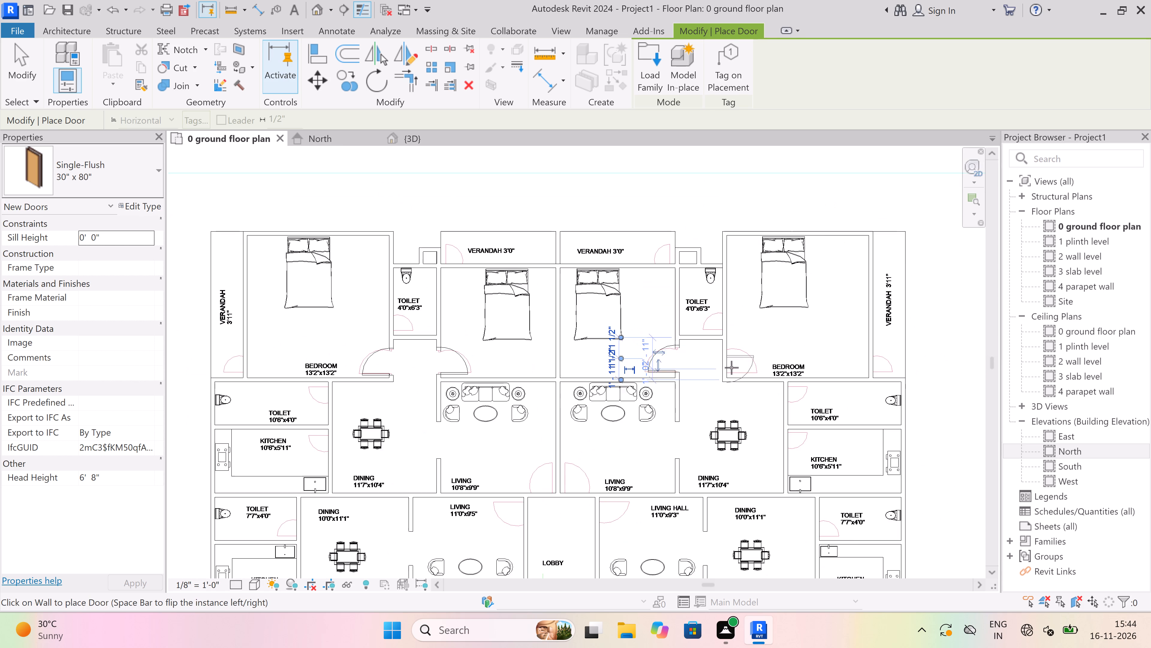
scroll(731, 367, "up", 9)
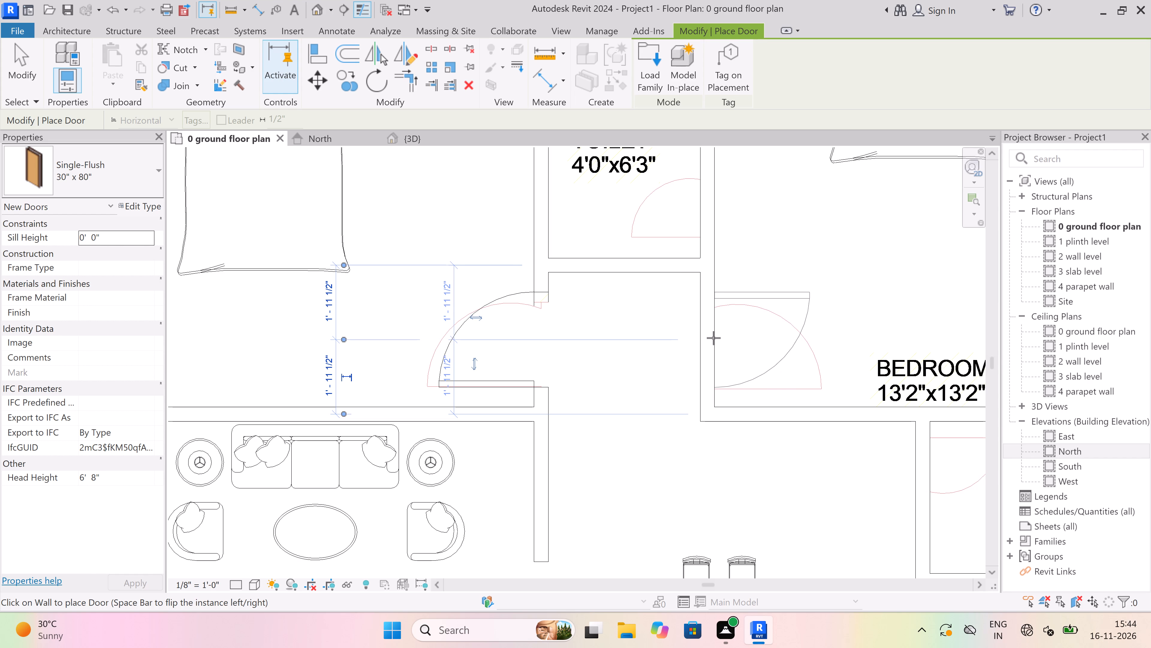
key("space")
left_click(713, 338)
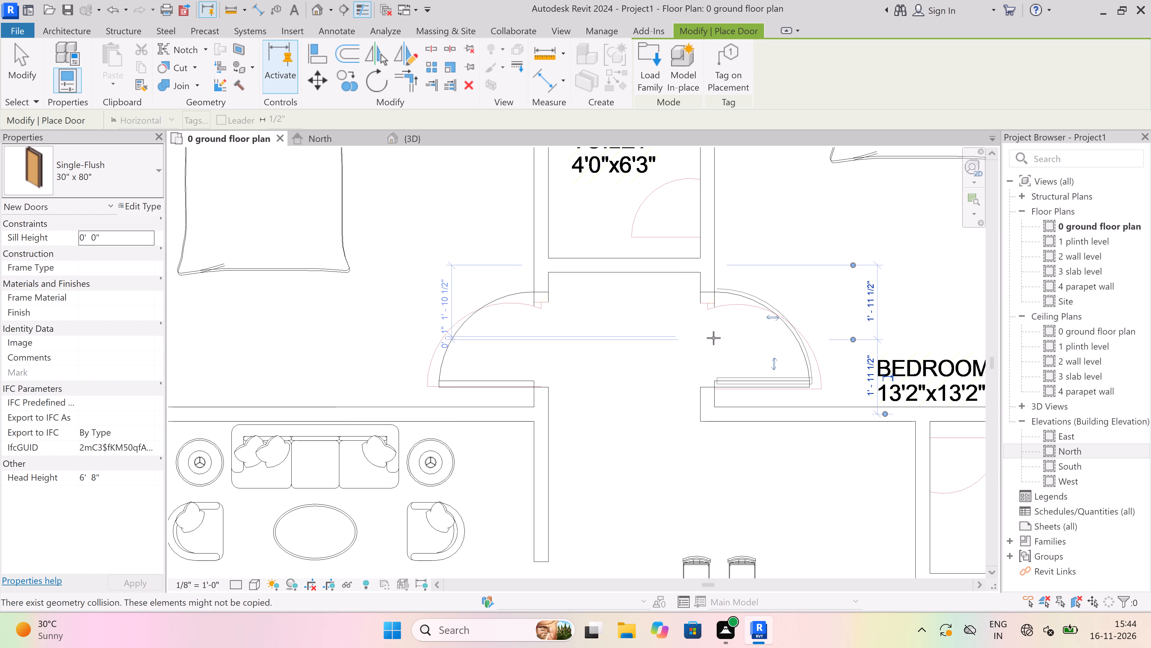
Place a Single-Flush 30" x 80" door between the eastern 10'8"x9'9" living room and the lobby, flipped to match the plan's swing.
scroll(648, 370, "down", 10)
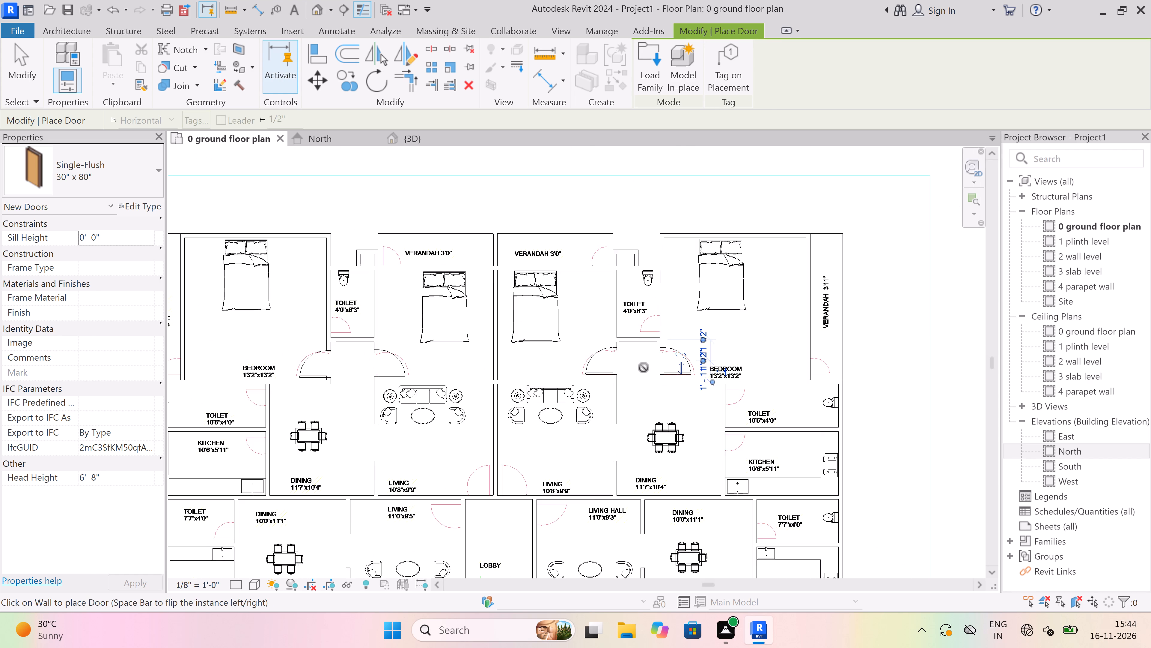
scroll(644, 367, "down", 5)
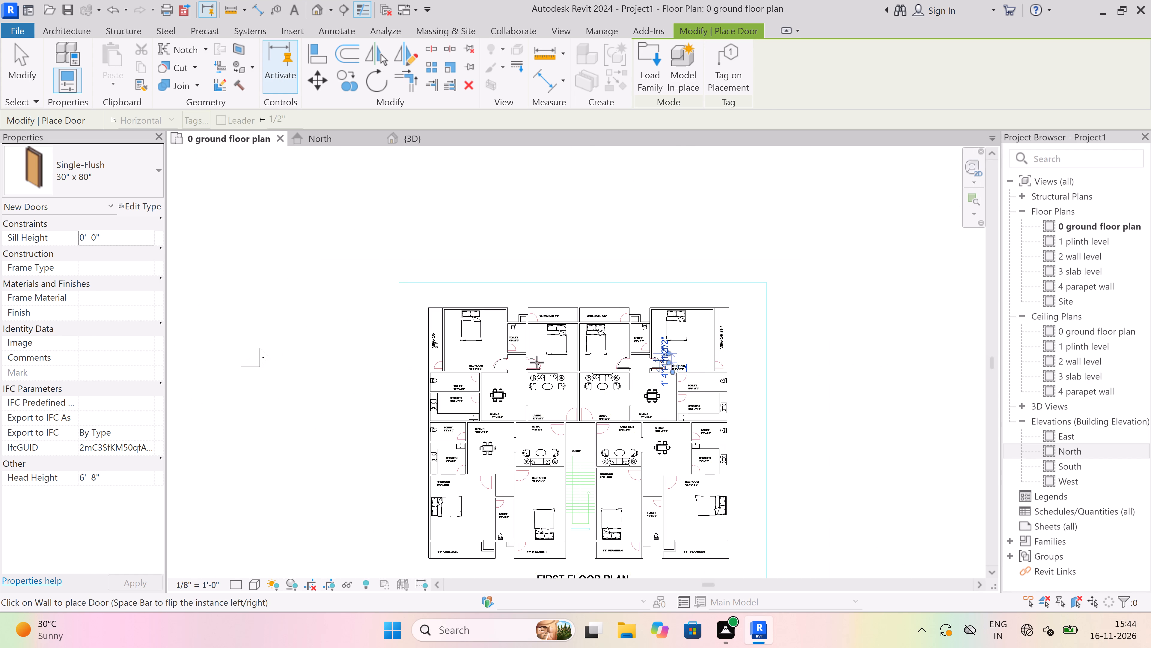
scroll(453, 363, "up", 2)
scroll(428, 399, "up", 2)
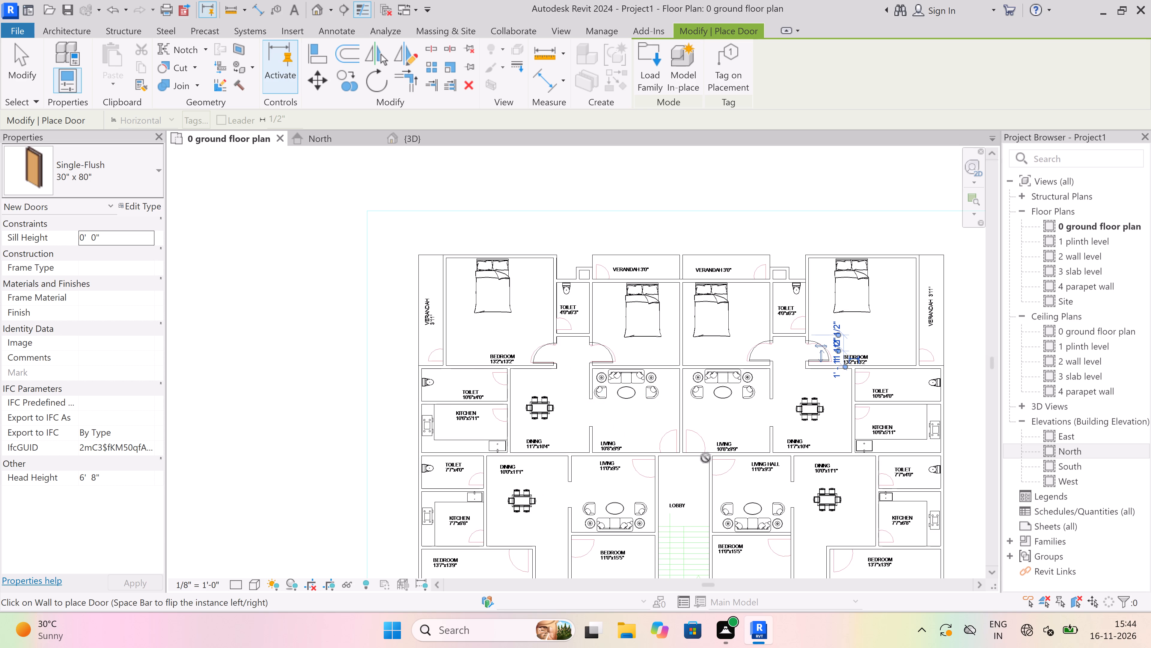
scroll(708, 457, "up", 11)
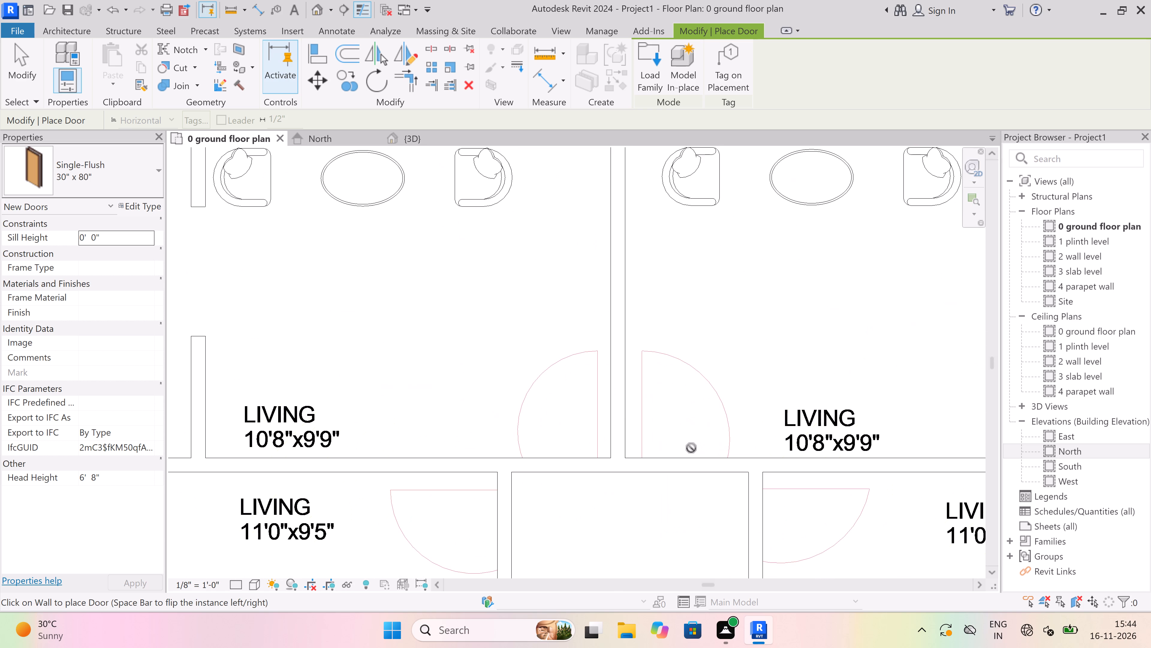
key("space")
left_click(692, 456)
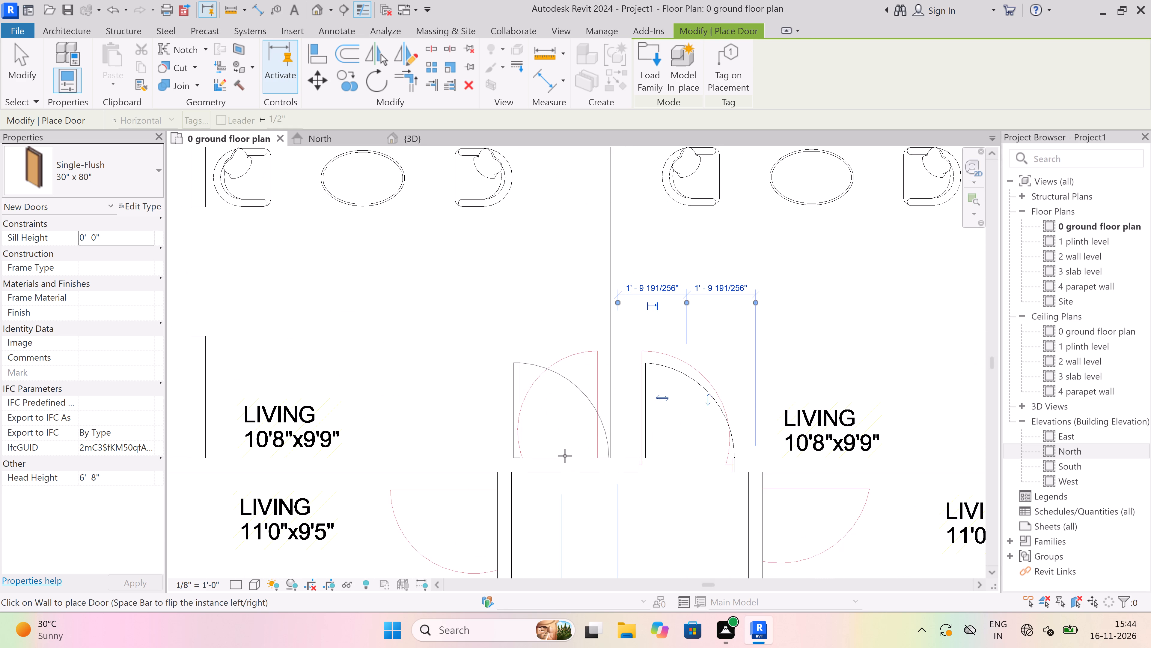
Place a Single-Flush 30" x 80" door between the western 10'8"x9'9" living room and the lobby, flipped to match the plan's swing.
key("space")
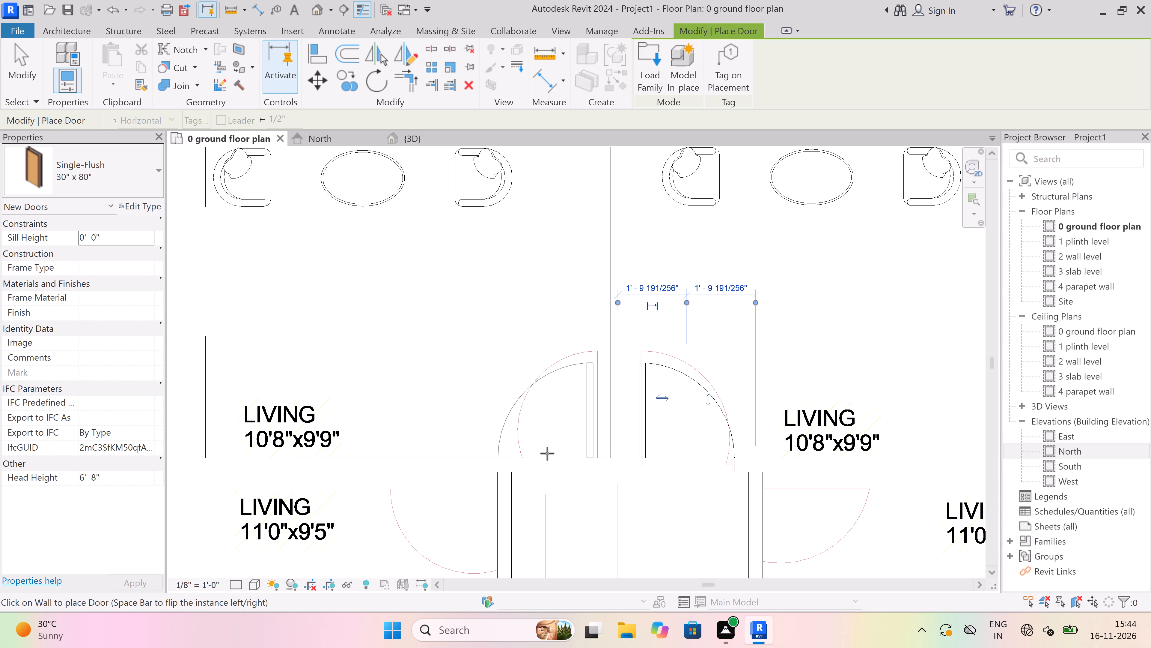
scroll(546, 454, "up", 6)
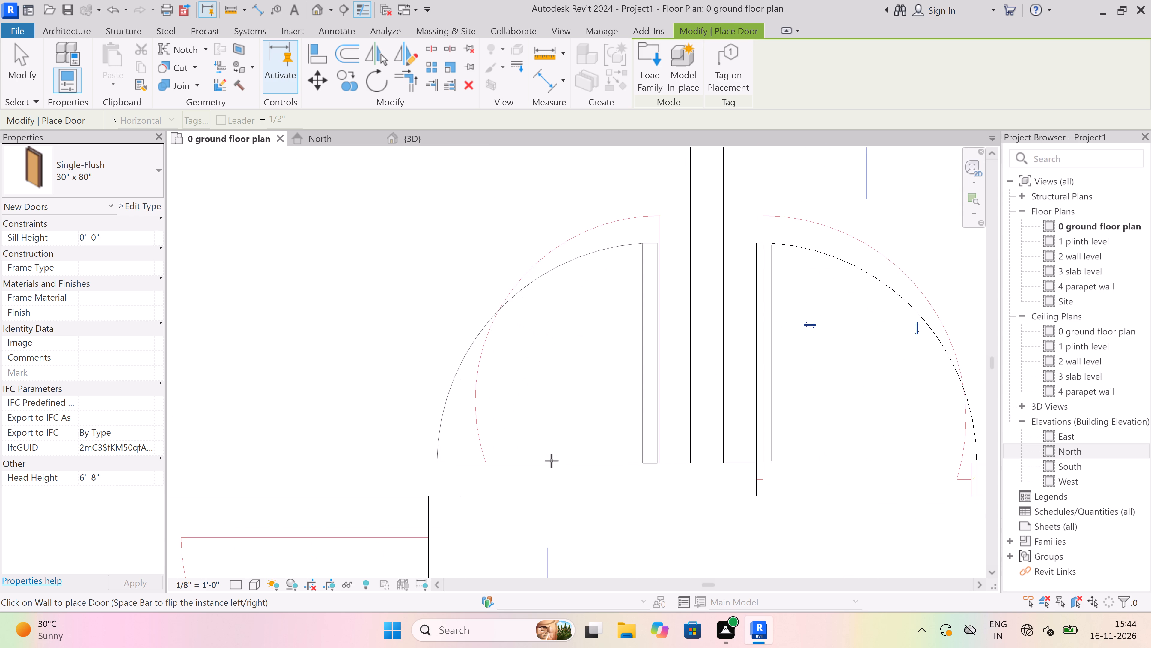
left_click(572, 459)
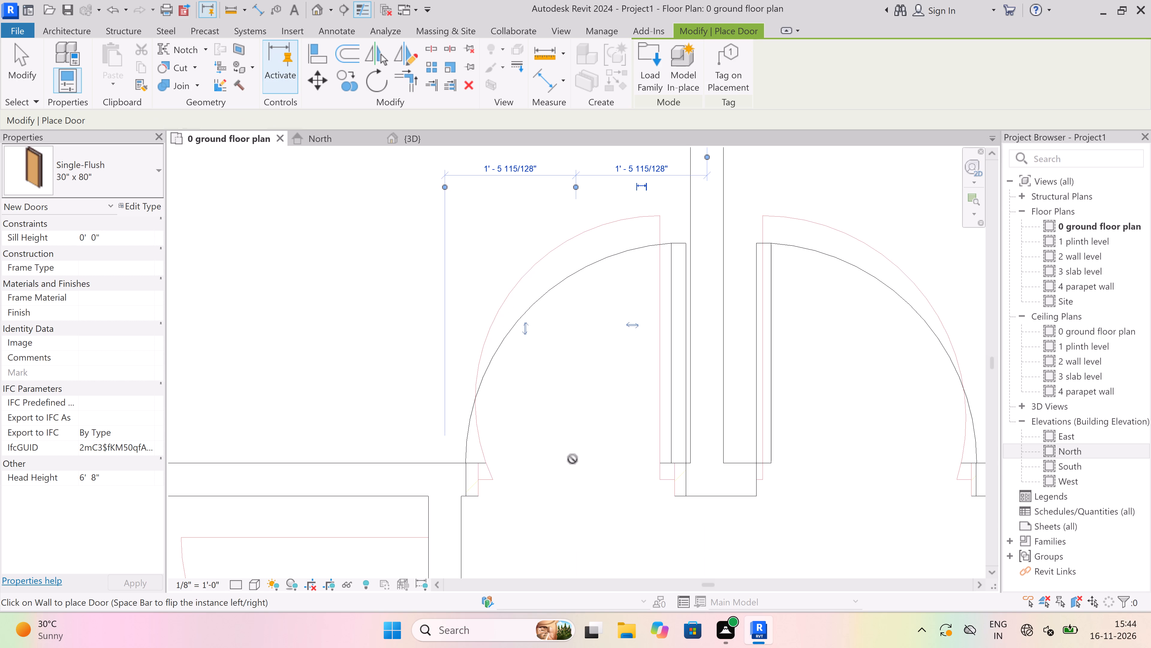
Place a Single-Flush 30" x 80" door in the west wall of the 11'0"x9'3" living hall, flipped to match the plan's swing.
scroll(590, 431, "down", 10)
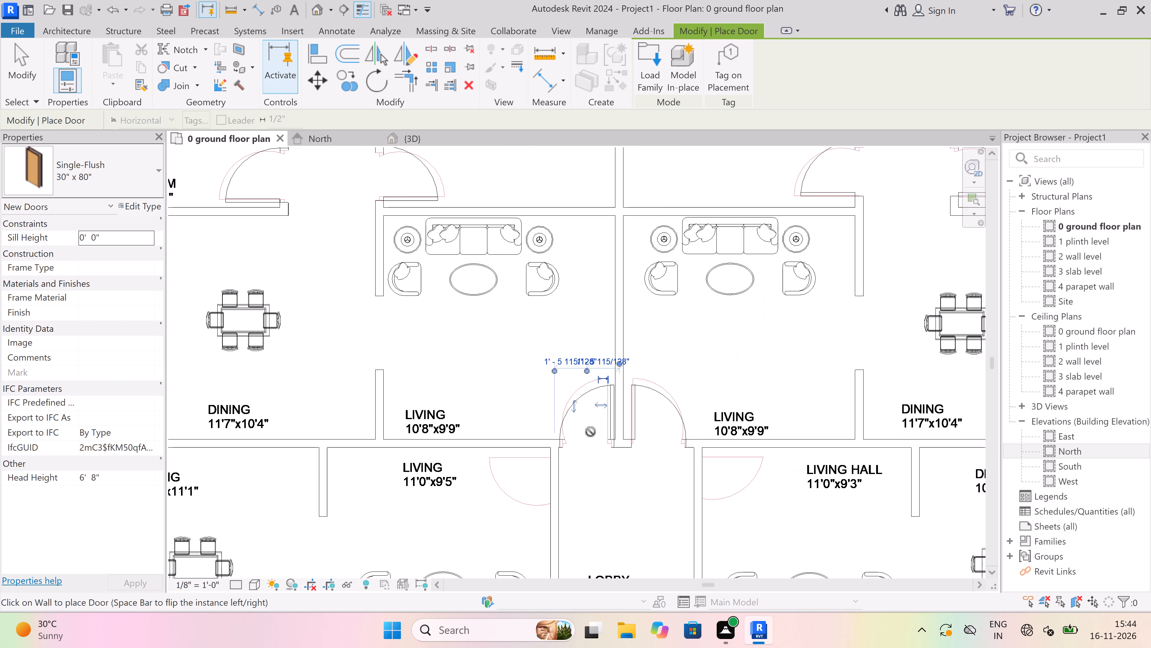
scroll(590, 432, "down", 6)
scroll(647, 457, "up", 7)
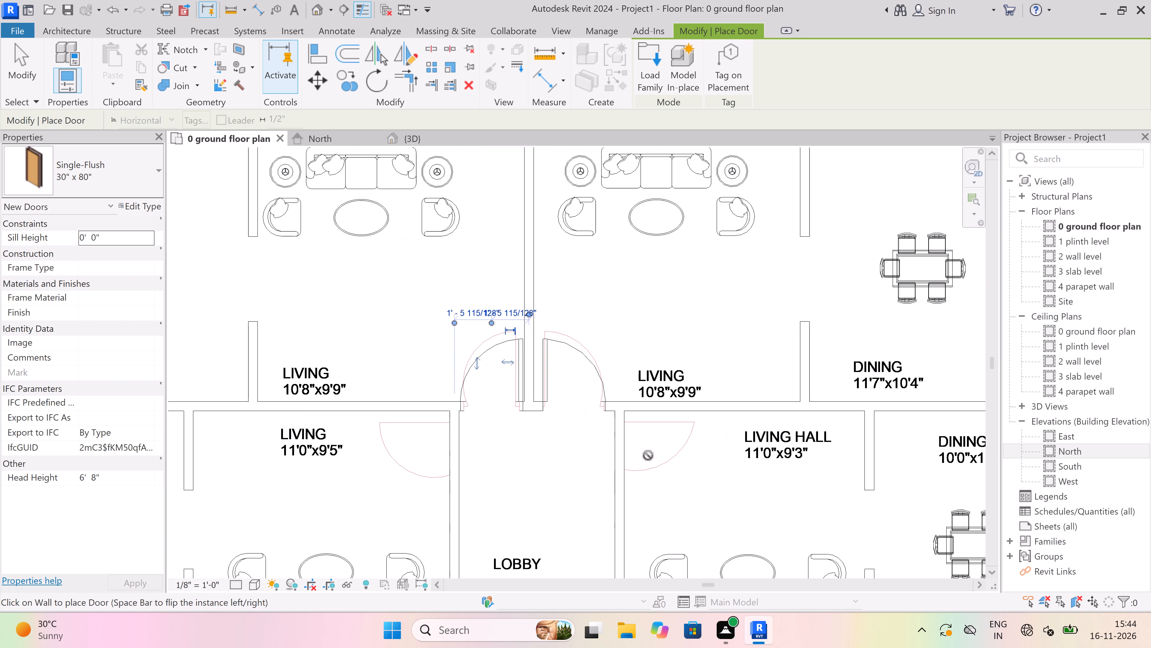
scroll(635, 455, "up", 4)
scroll(583, 432, "up", 3)
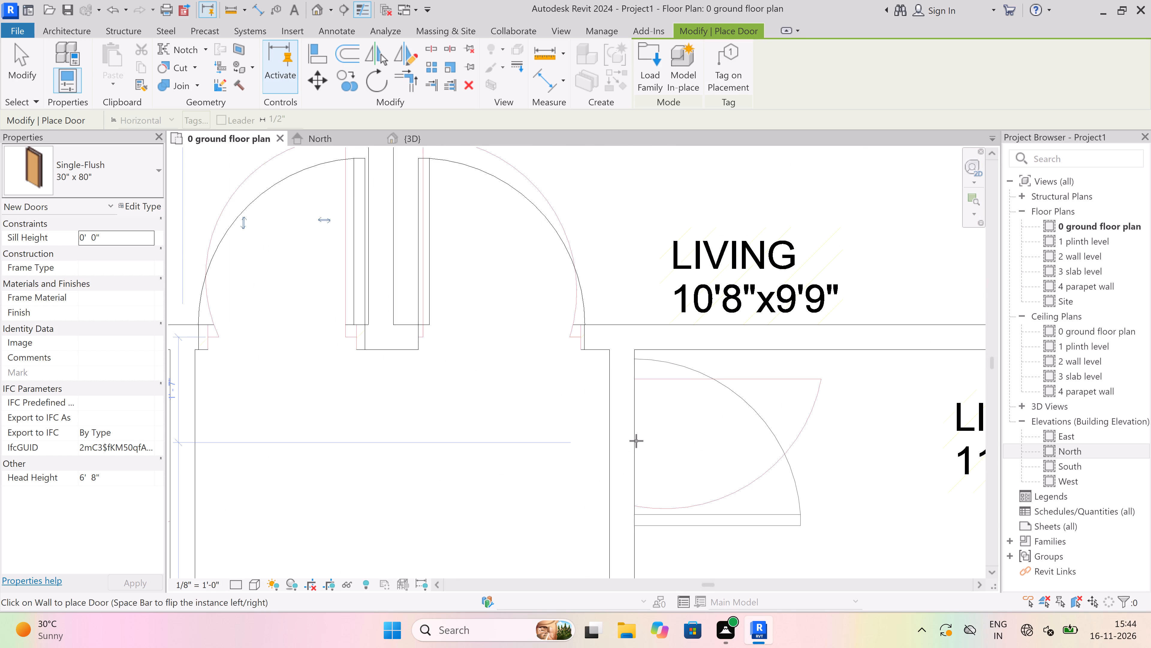
key("space")
left_click(635, 446)
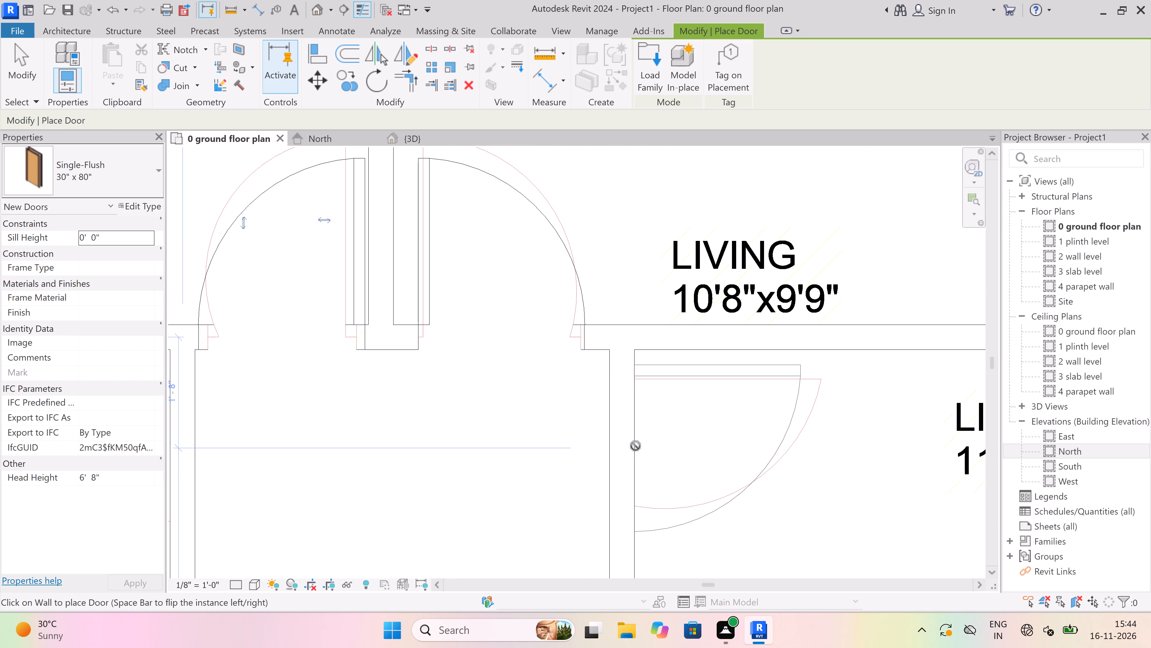
Place a Single-Flush 30" x 80" door in the east wall of the 11'0"x9'5" living room, flipped to match the plan's swing.
scroll(631, 395, "down", 9)
scroll(457, 427, "up", 4)
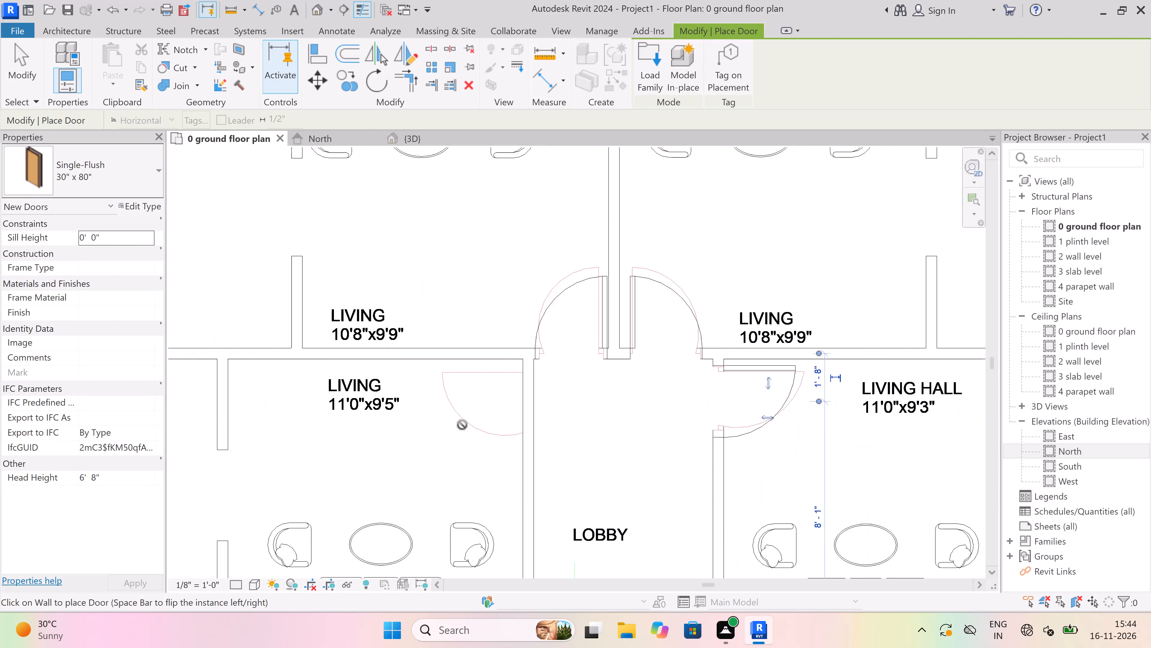
scroll(478, 419, "up", 3)
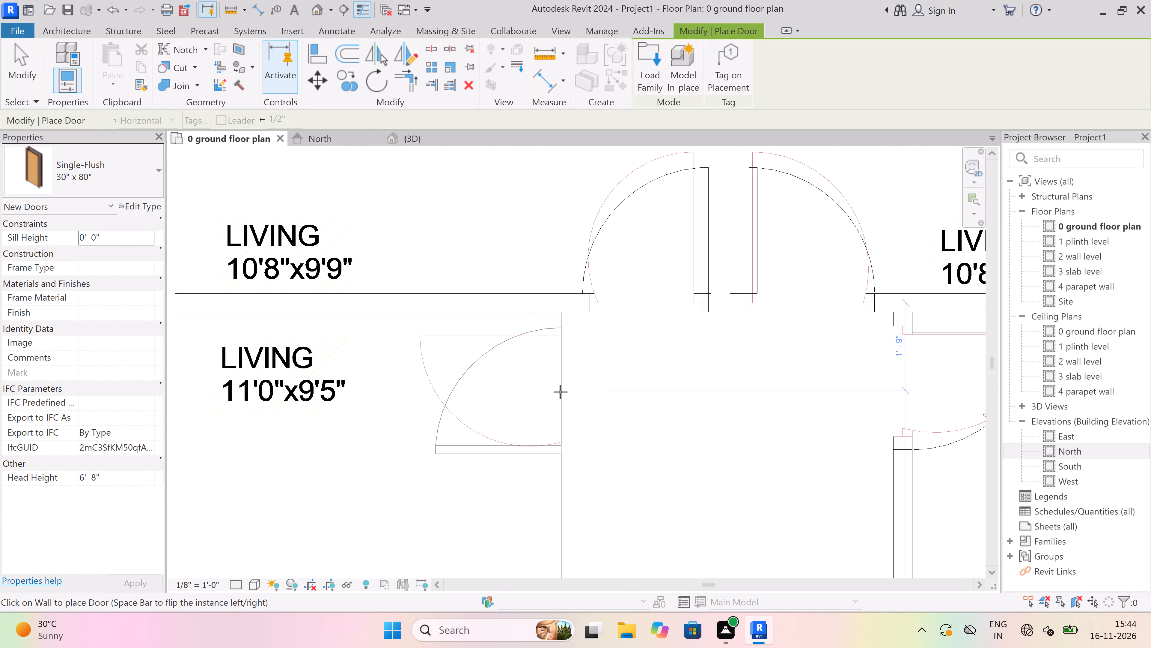
key("space")
left_click(560, 391)
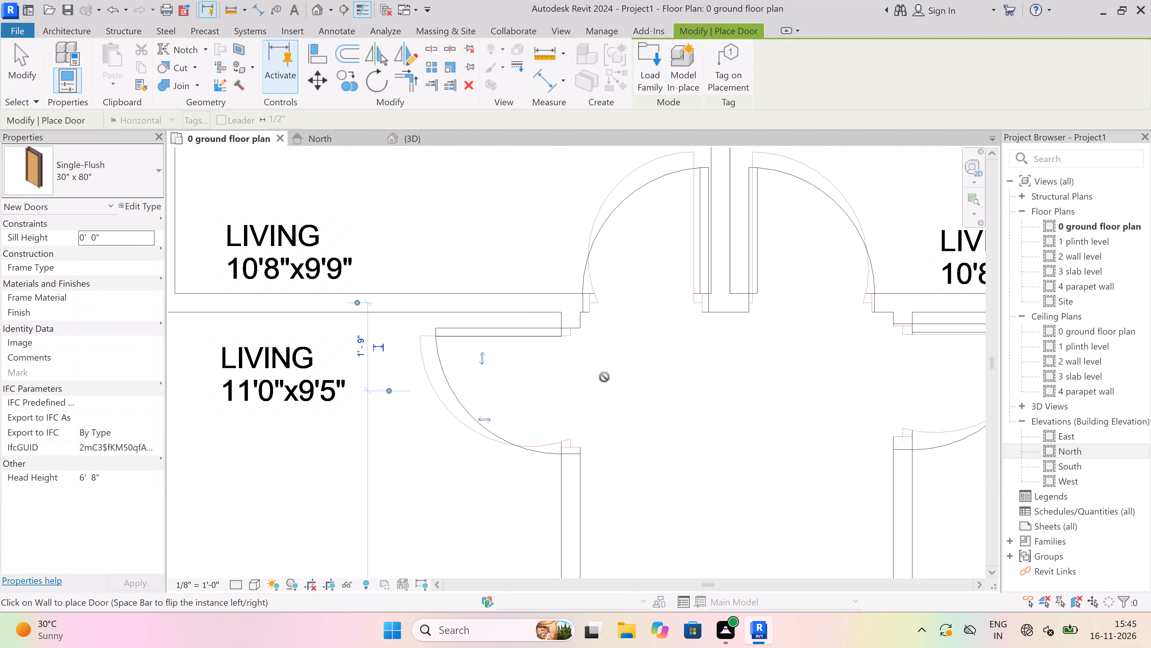
Place a Single-Flush 30" x 80" door in the north wall of the southwest 13'7"x13'9" bedroom, flipped to match the plan's swing.
scroll(604, 377, "down", 16)
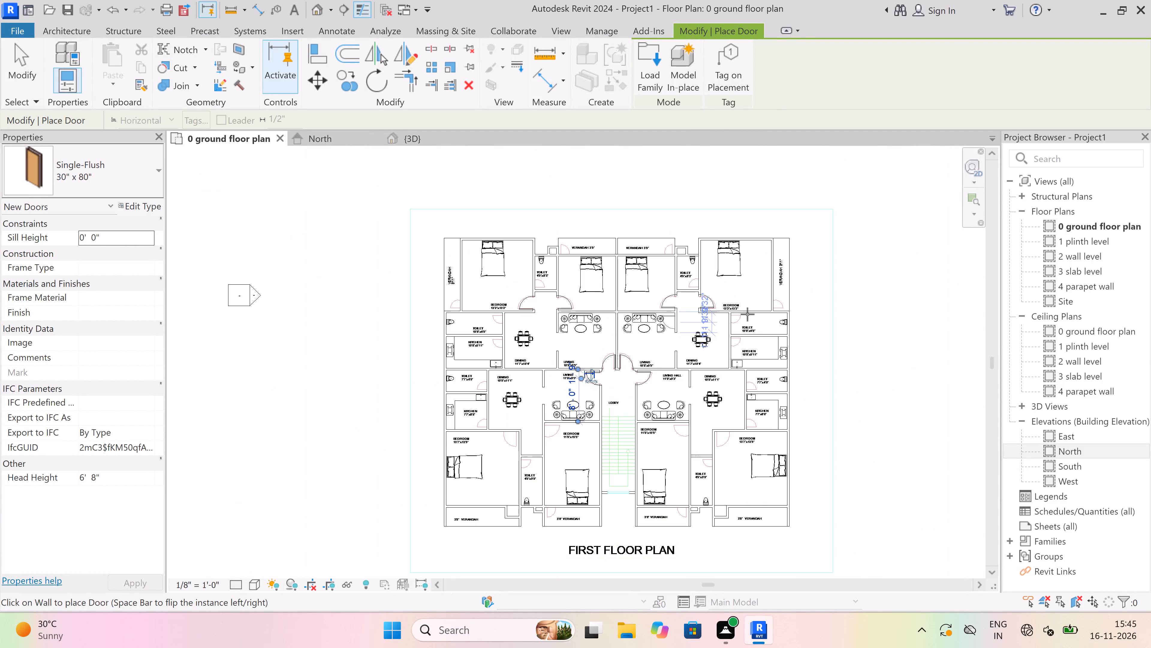
scroll(534, 432, "up", 2)
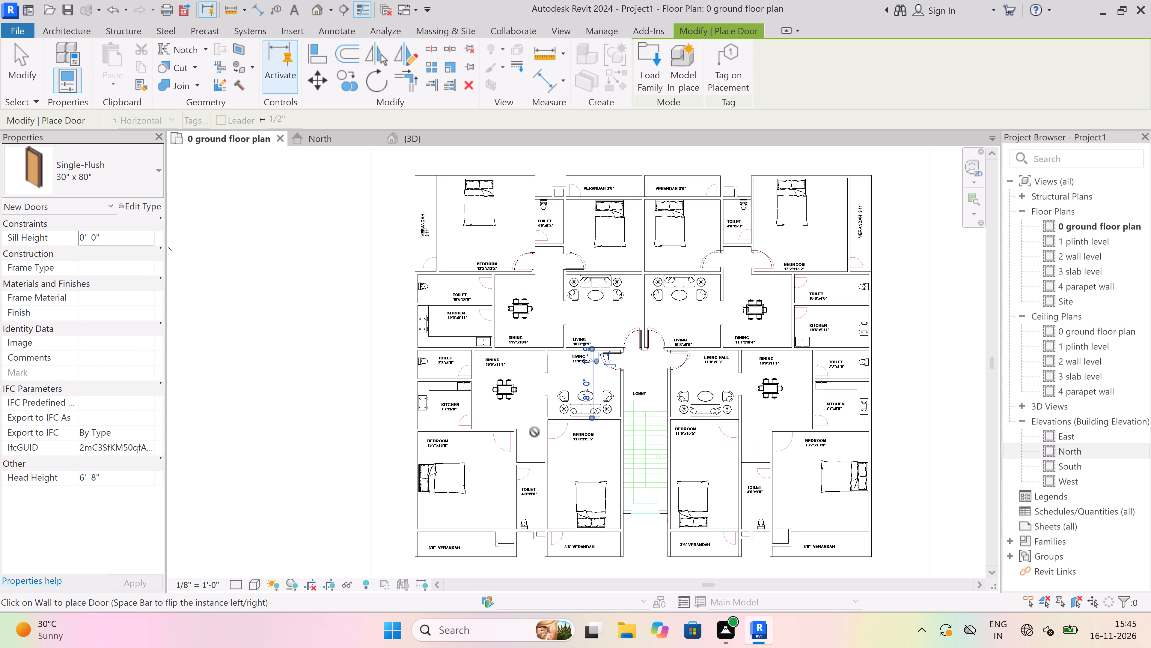
scroll(505, 451, "up", 5)
scroll(491, 431, "up", 2)
scroll(621, 402, "down", 3)
scroll(588, 411, "down", 4)
scroll(564, 423, "up", 11)
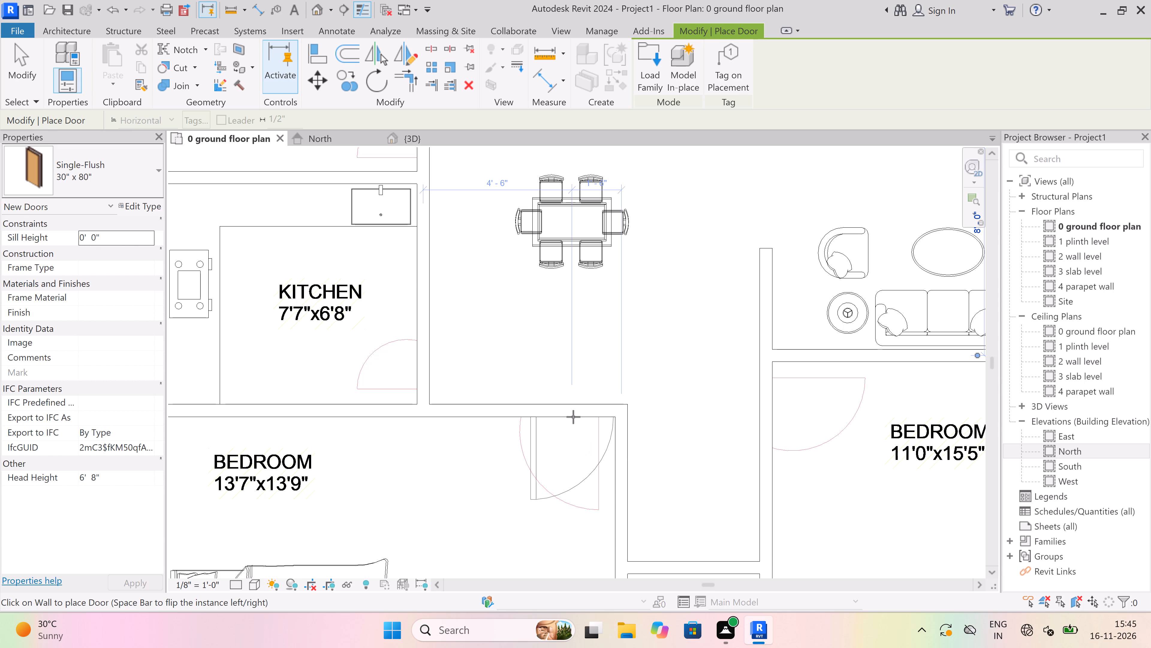
key("space")
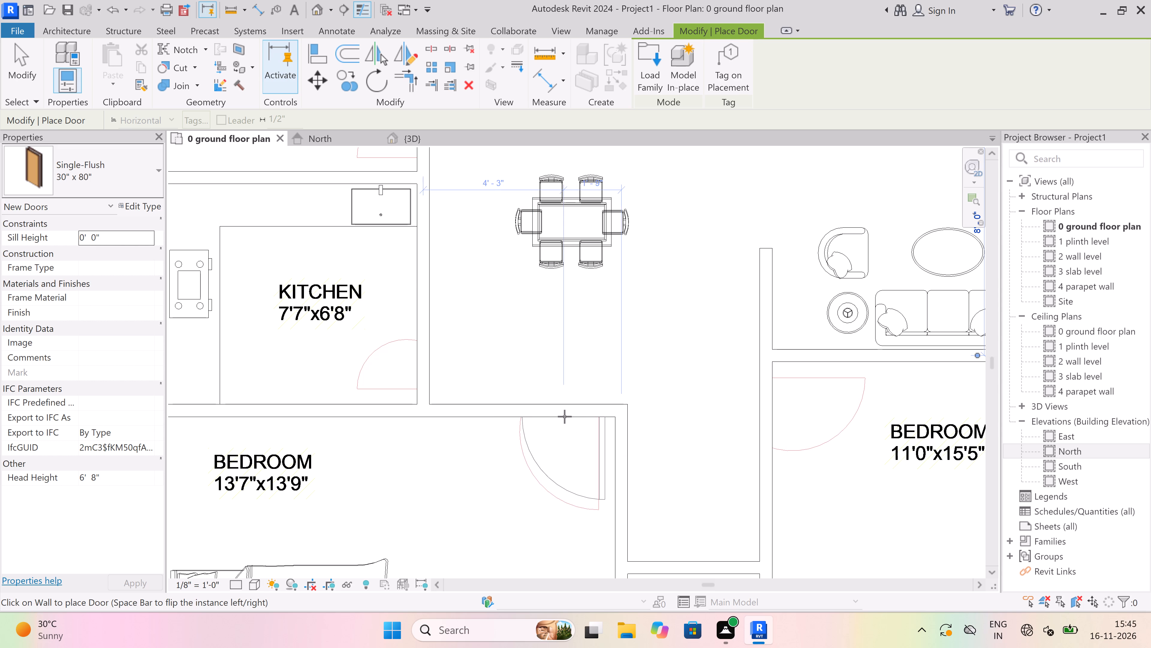
left_click(564, 416)
Place a Single-Flush 30" x 80" door in the west wall of the 11'0"x15'5" bedroom west of the stairs, at the plan's swing.
scroll(547, 379, "down", 7)
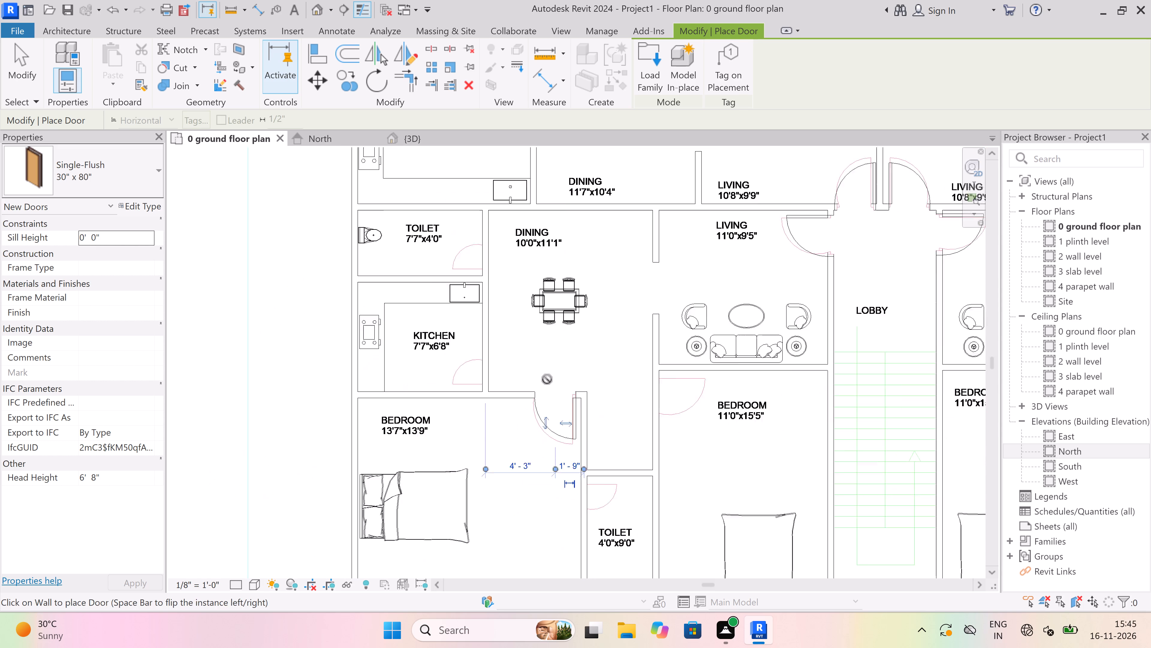
scroll(619, 385, "up", 3)
scroll(657, 385, "up", 3)
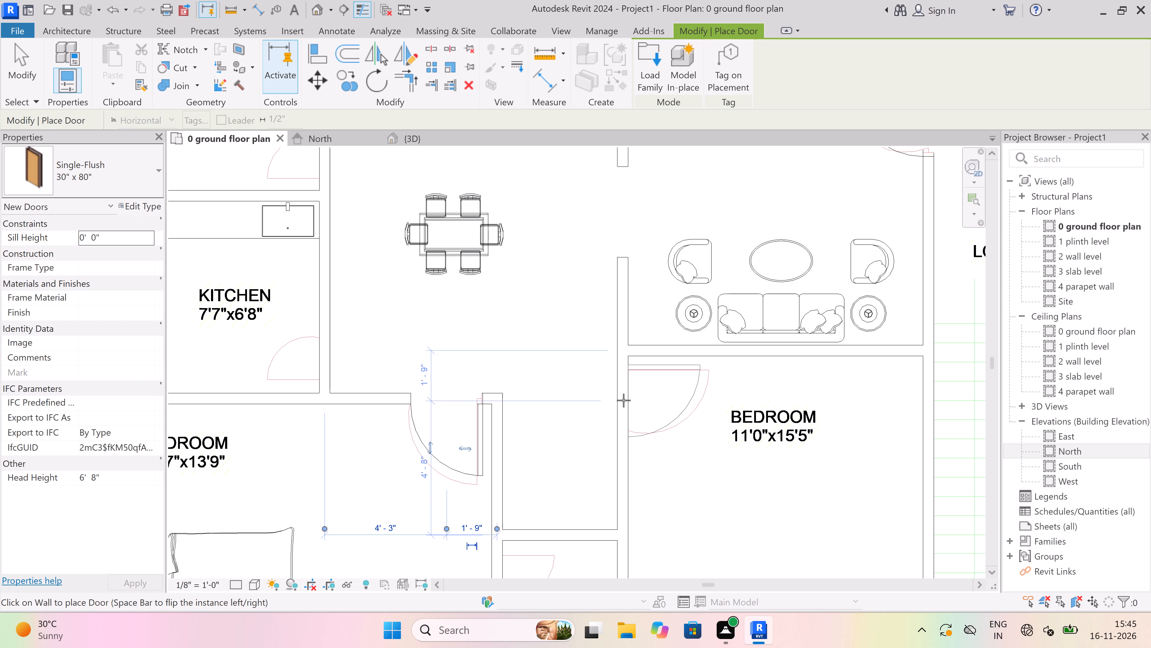
left_click(623, 400)
Place a Single-Flush 30" x 80" door in the north wall of the southeast 13'7"x13'9" bedroom, flipped to match the plan's swing.
scroll(549, 409, "down", 7)
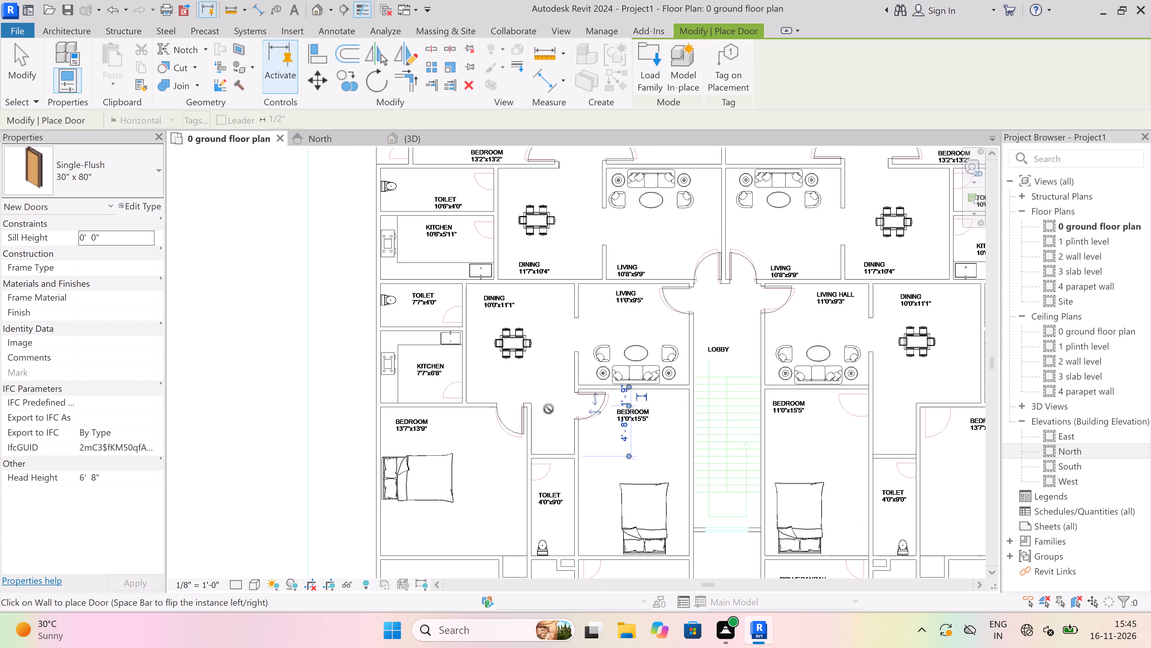
scroll(549, 409, "down", 3)
scroll(807, 405, "up", 7)
scroll(796, 427, "up", 2)
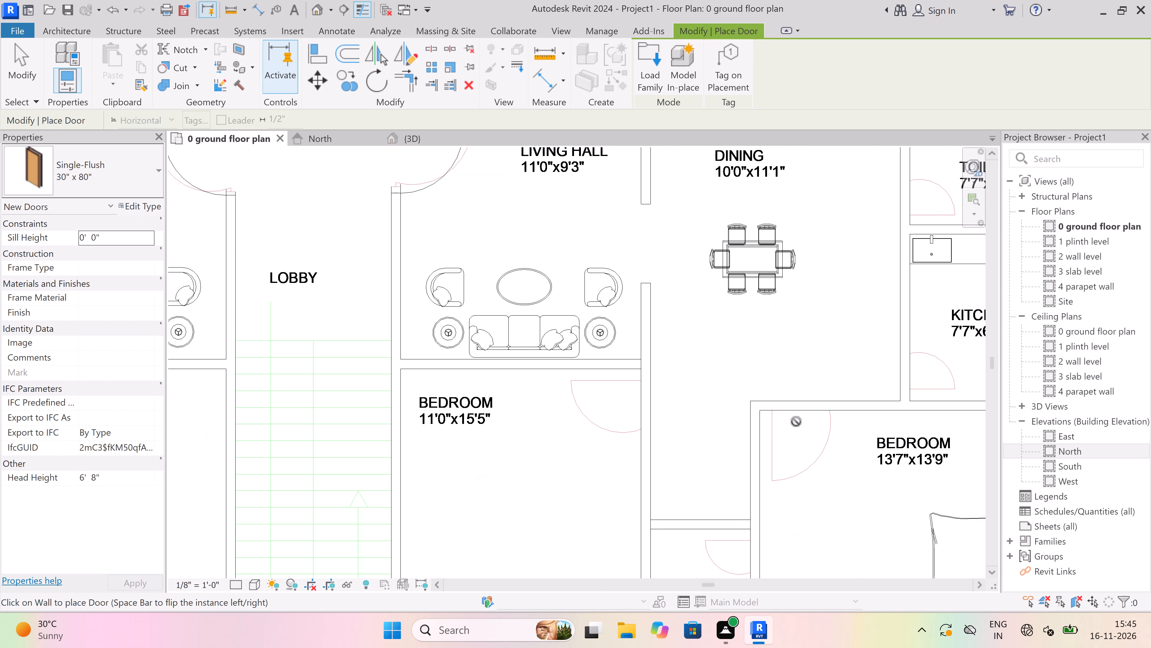
key("space")
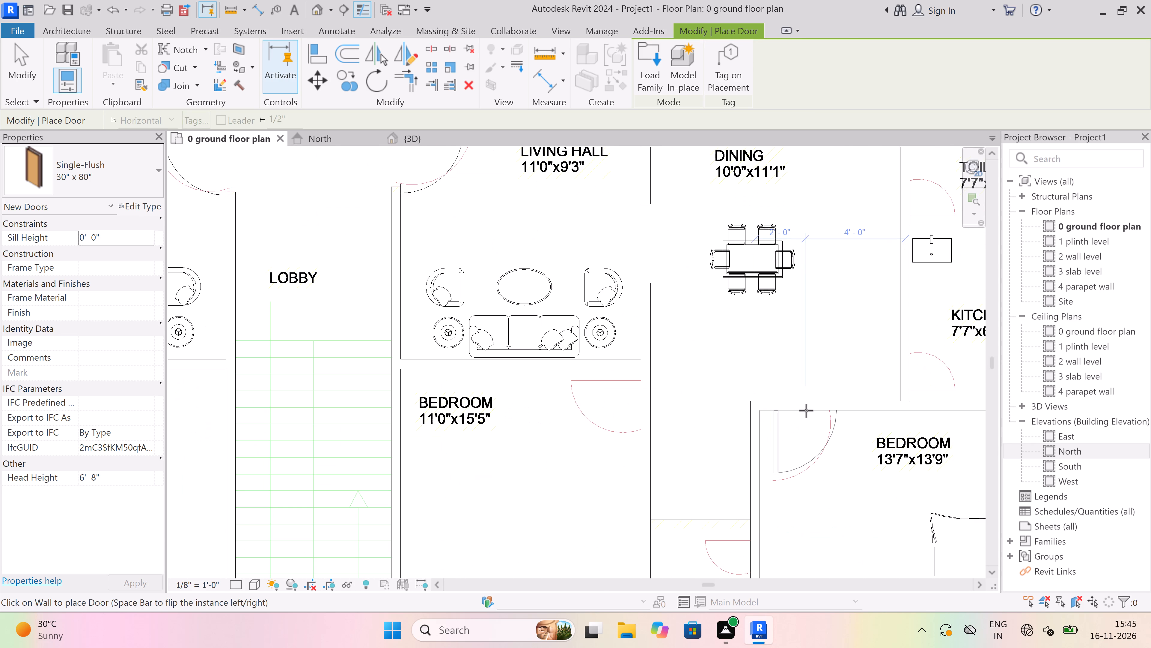
left_click(804, 411)
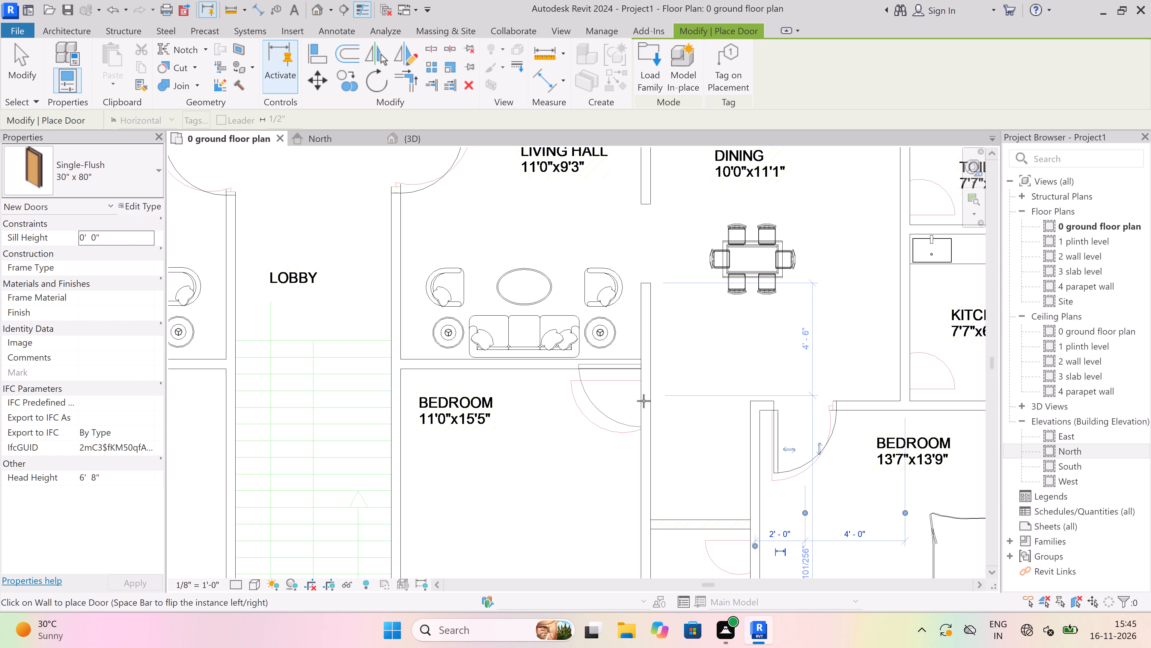
Place a Single-Flush 30" x 80" door in the east wall of the 11'0"x15'5" bedroom east of the stairs, at the plan's swing.
left_click(643, 407)
scroll(566, 419, "down", 3)
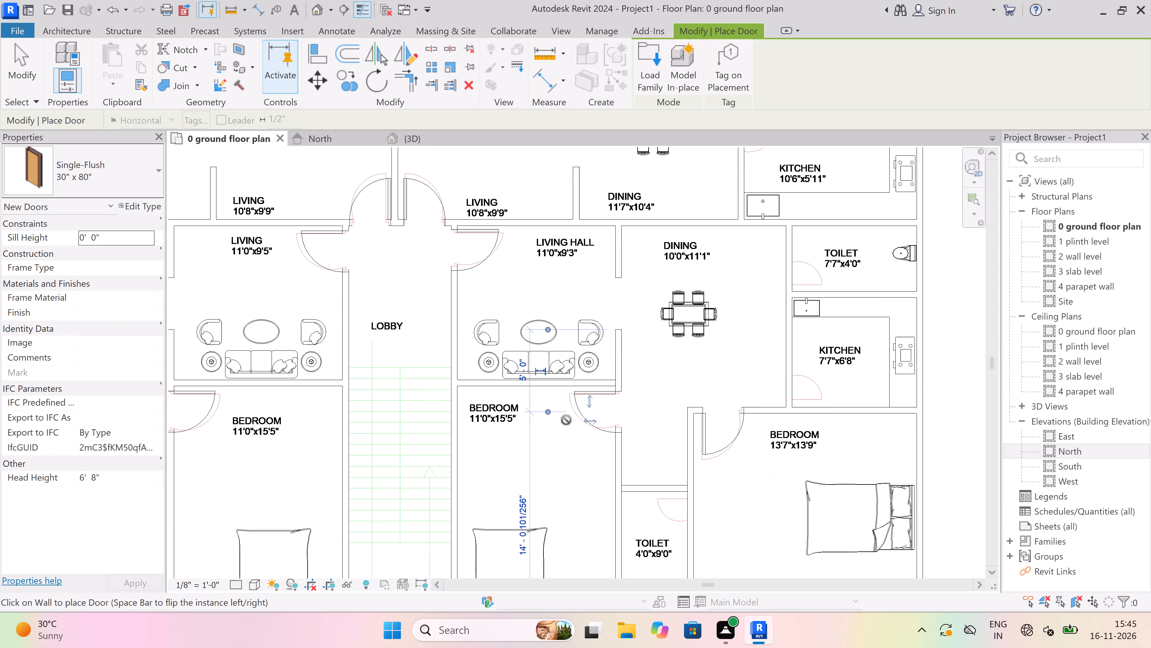
scroll(565, 421, "down", 6)
scroll(646, 385, "up", 1)
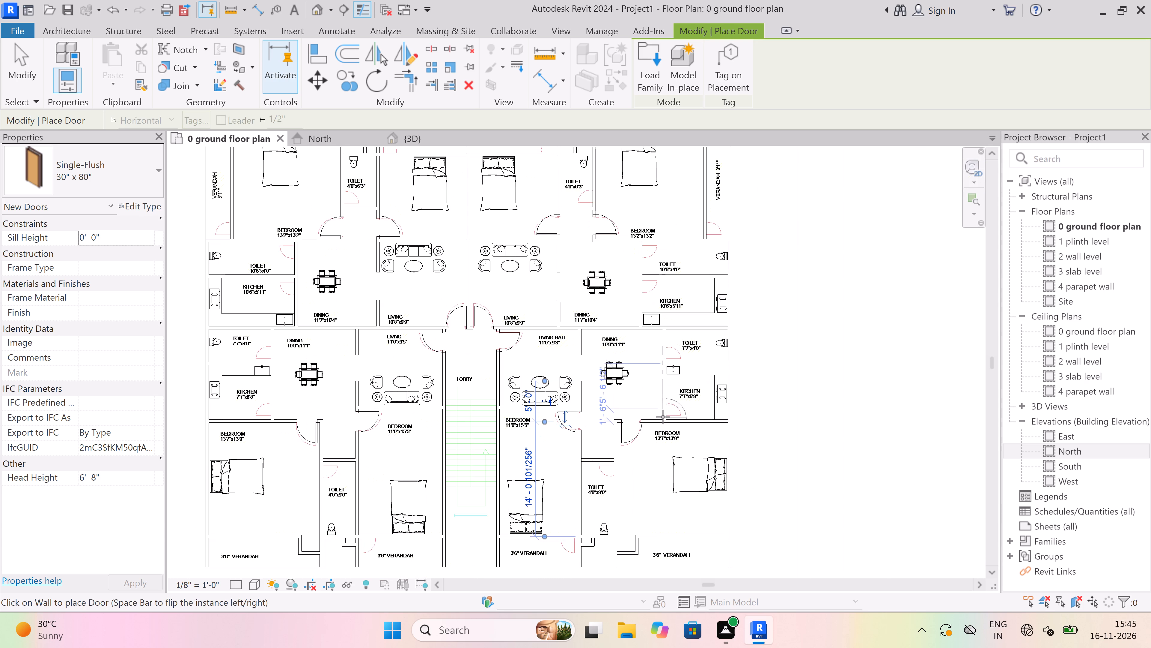
scroll(645, 430, "down", 2)
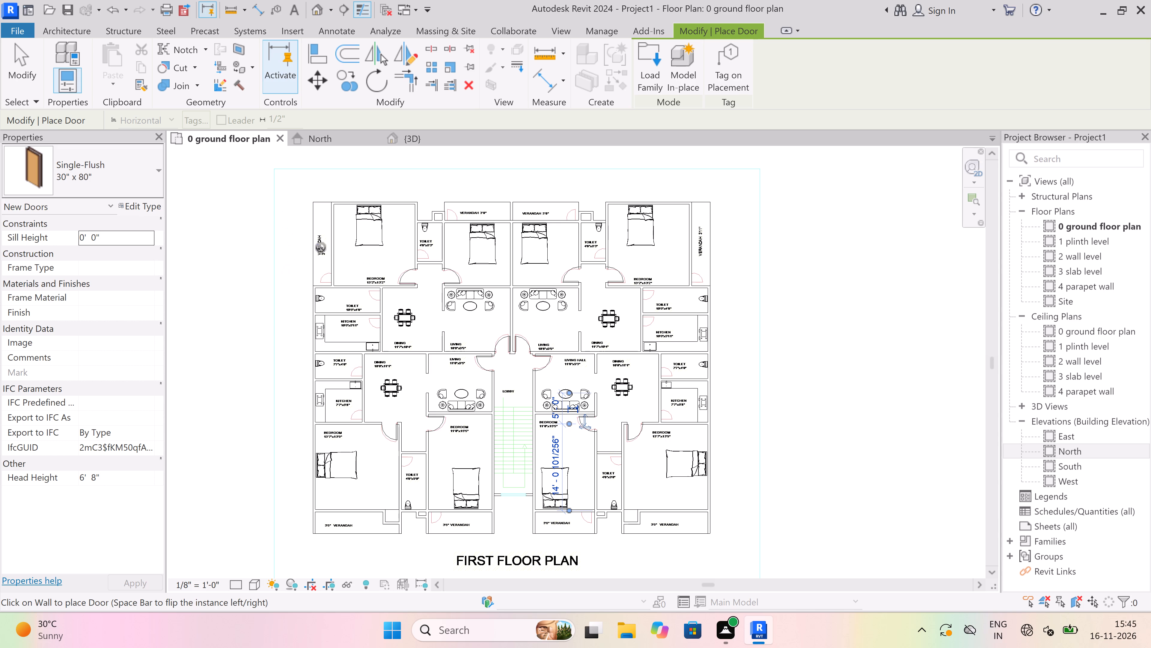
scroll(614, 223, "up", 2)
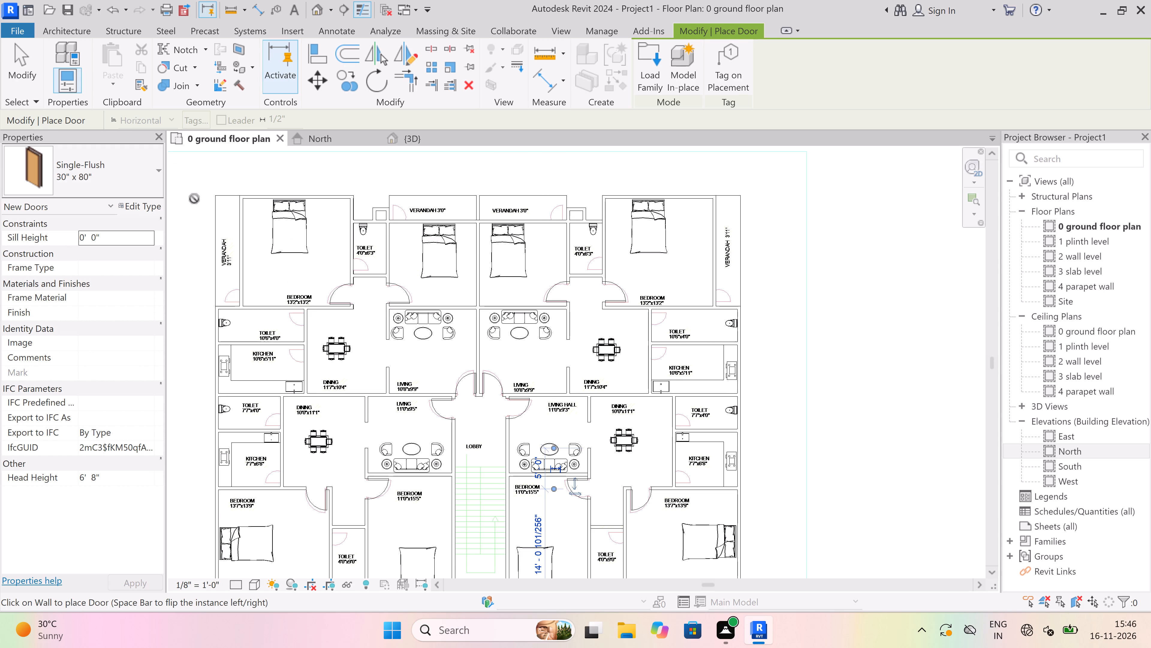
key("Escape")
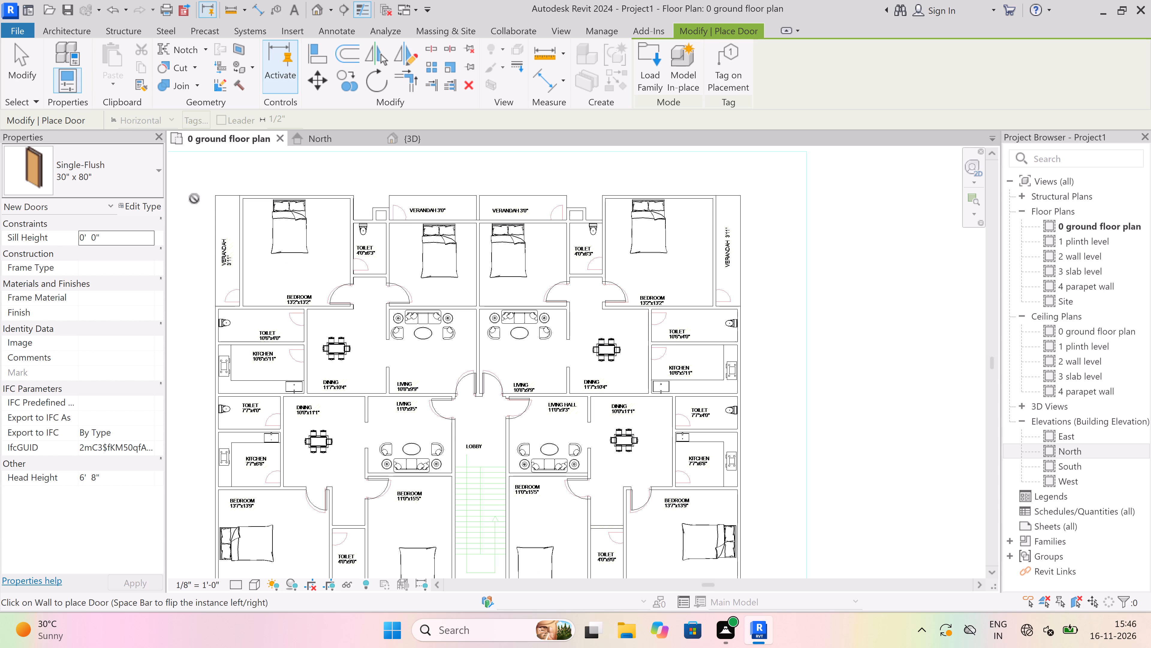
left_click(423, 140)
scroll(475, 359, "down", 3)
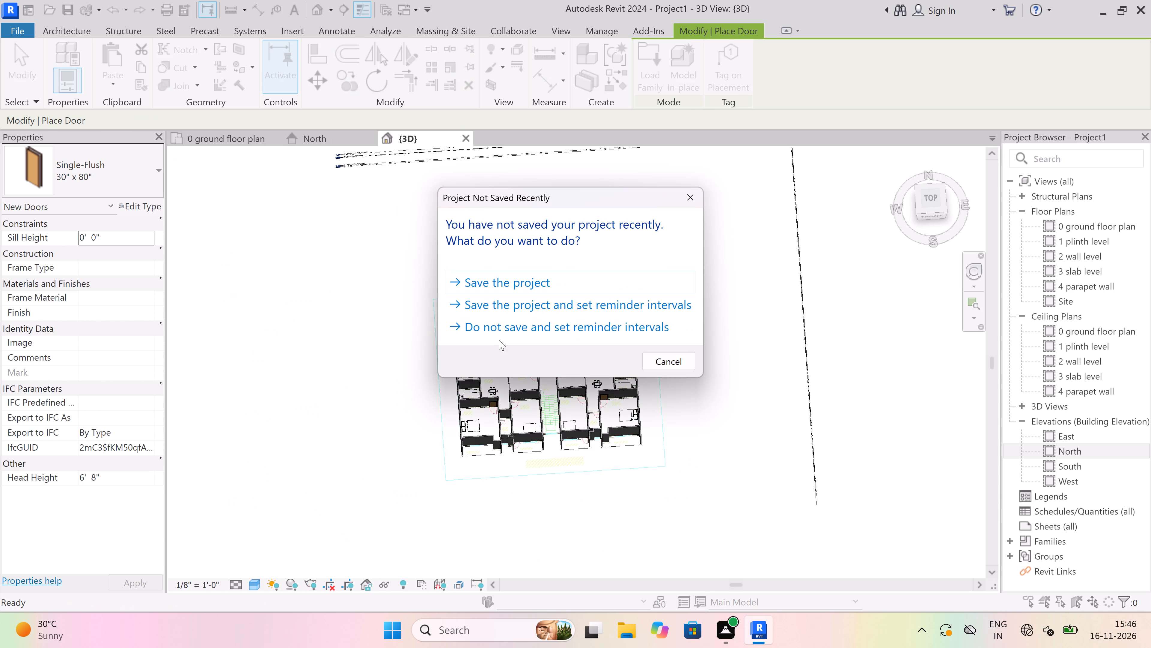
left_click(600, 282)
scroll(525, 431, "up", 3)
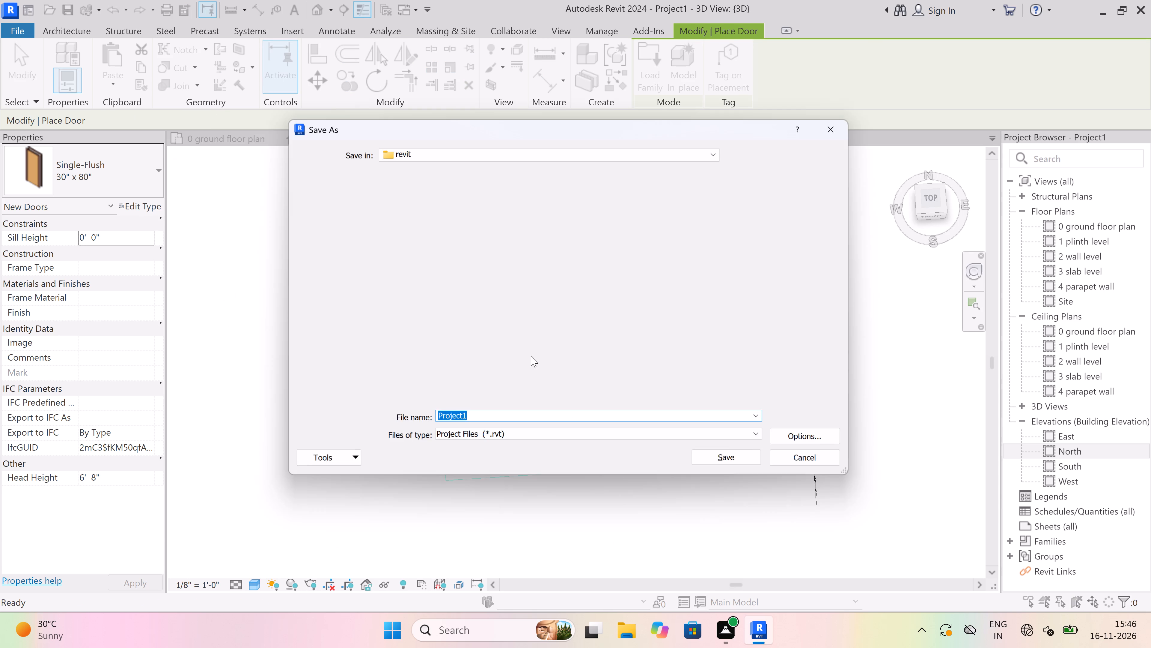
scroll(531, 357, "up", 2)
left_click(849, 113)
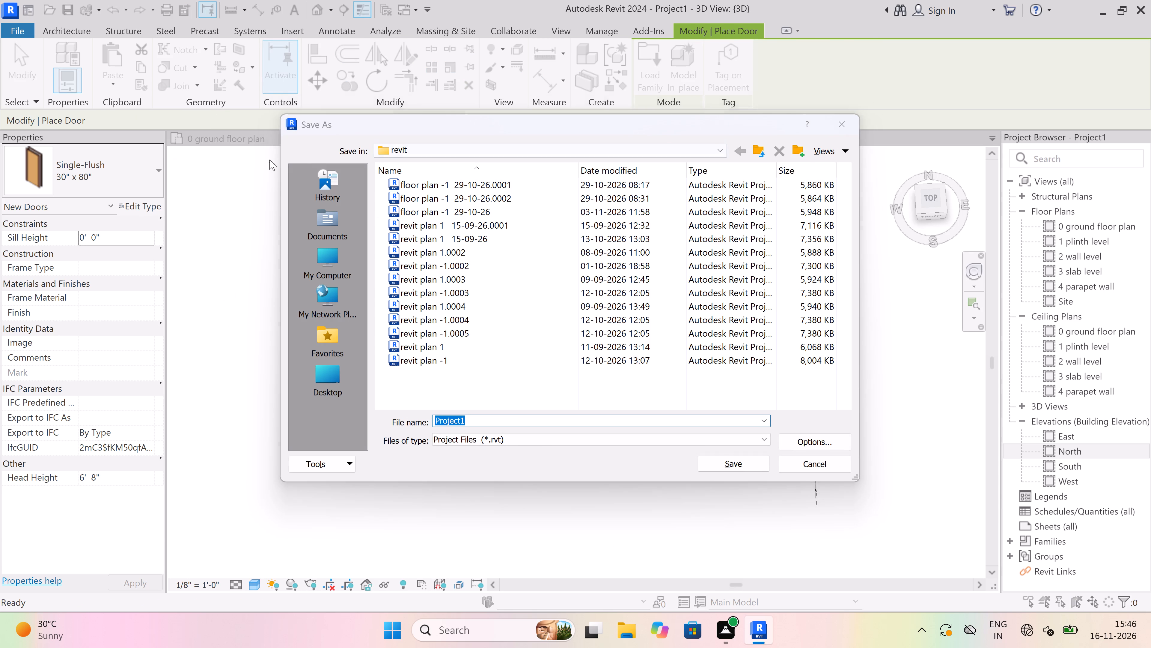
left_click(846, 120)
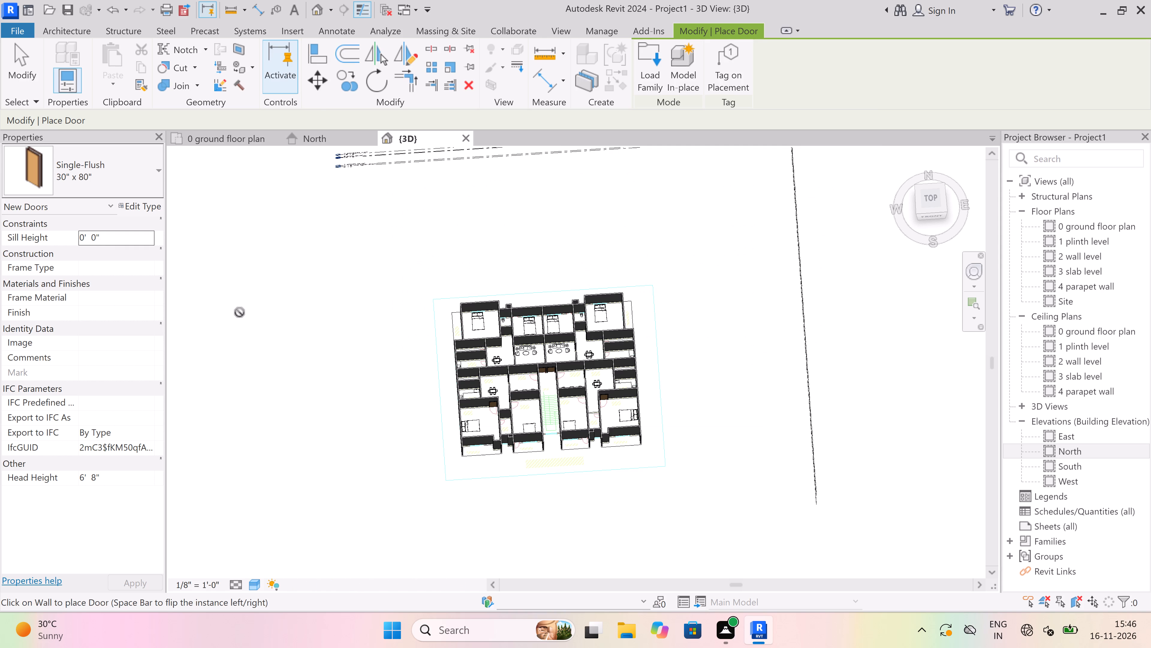
Return to the ground floor plan view and end door placement.
left_click(236, 140)
scroll(473, 320, "up", 3)
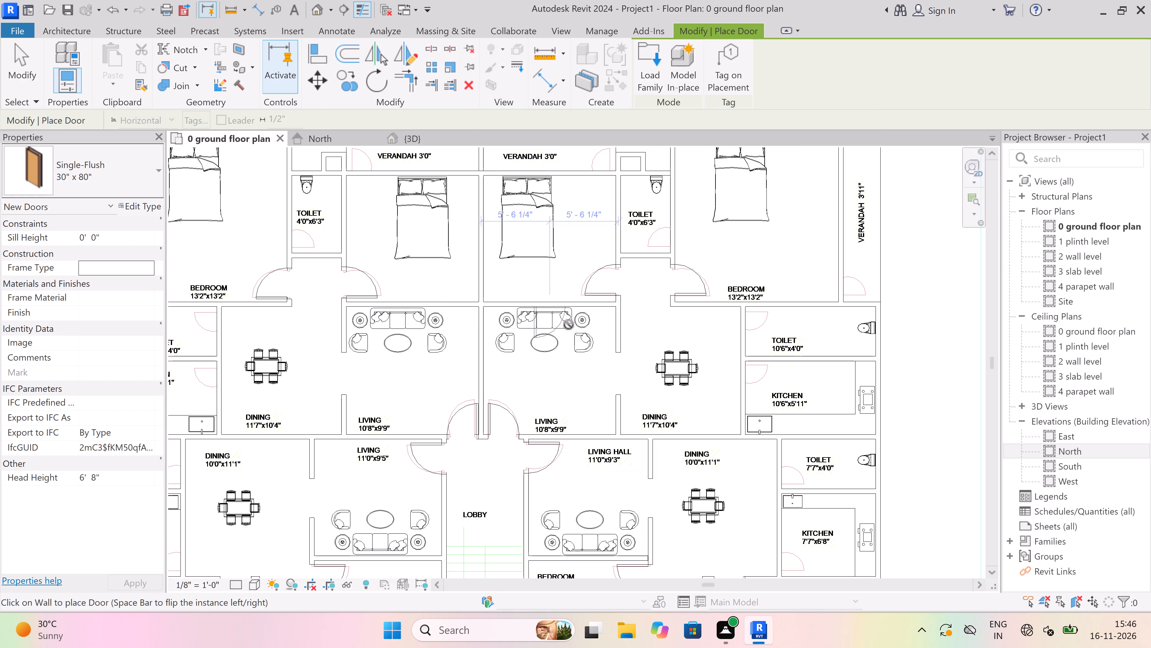
key("Escape")
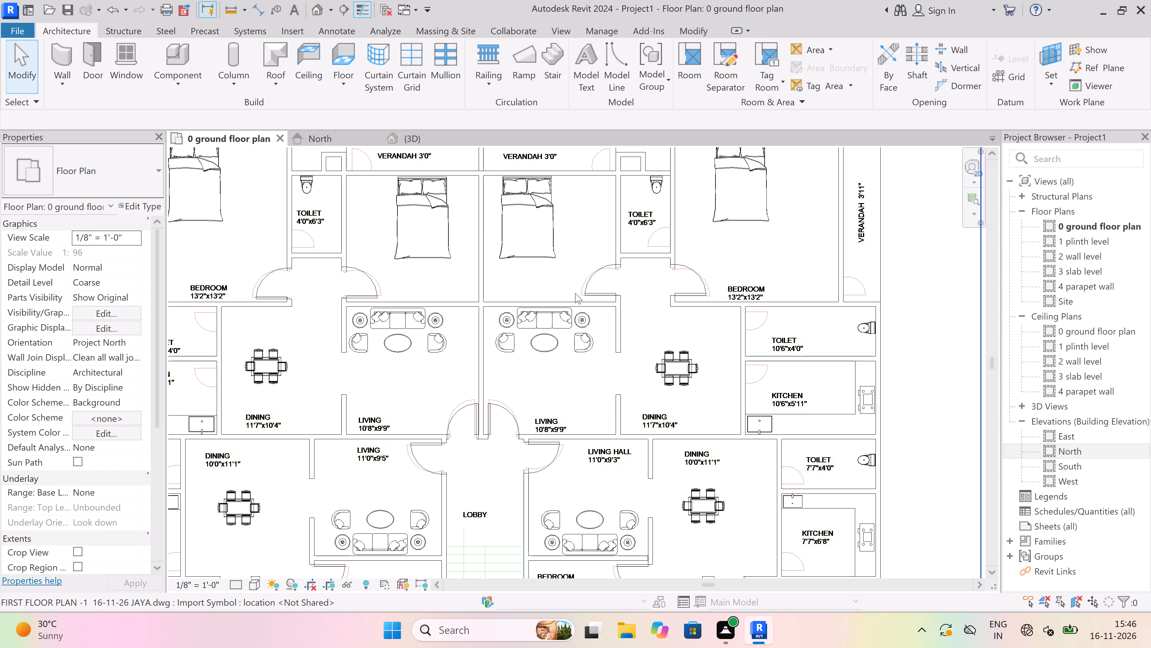
Examine the placed doors and the full-height walls in the 3D view, from above and from both sides of the building.
left_click(439, 131)
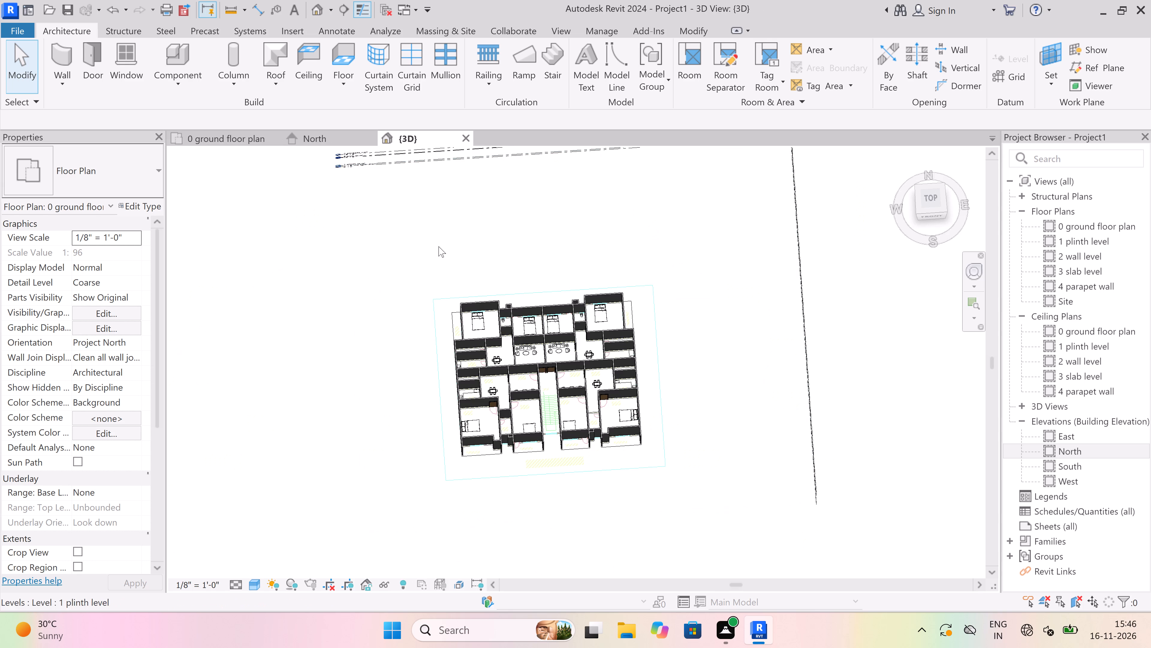
scroll(500, 333, "up", 14)
scroll(400, 320, "down", 4)
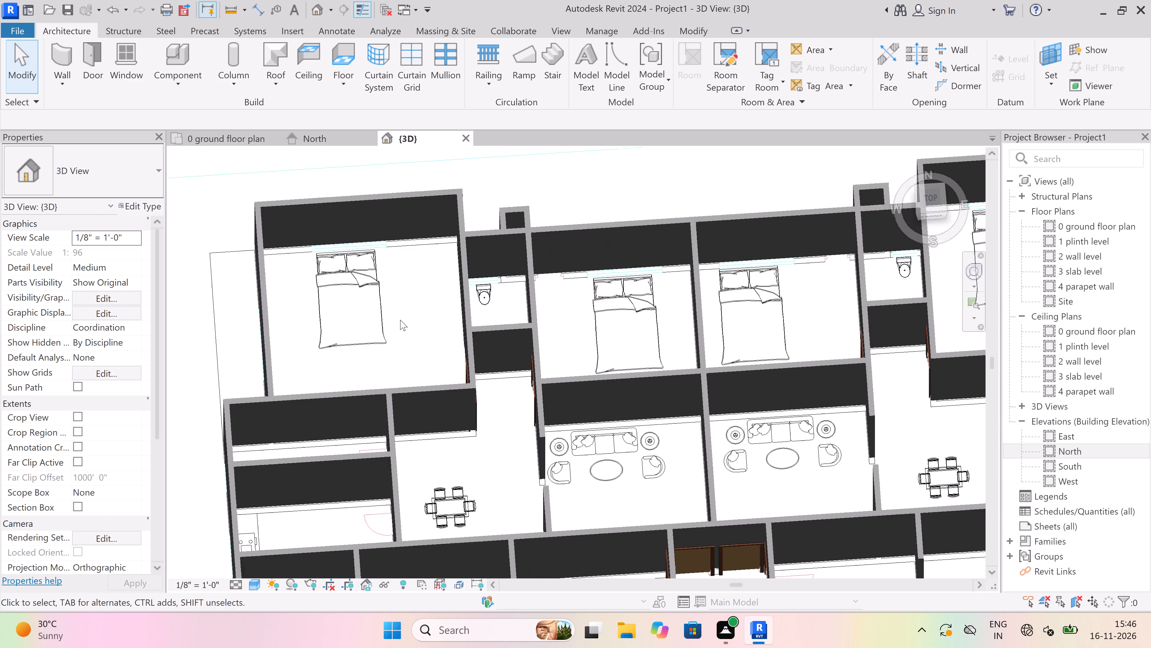
scroll(448, 342, "up", 4)
scroll(370, 334, "down", 5)
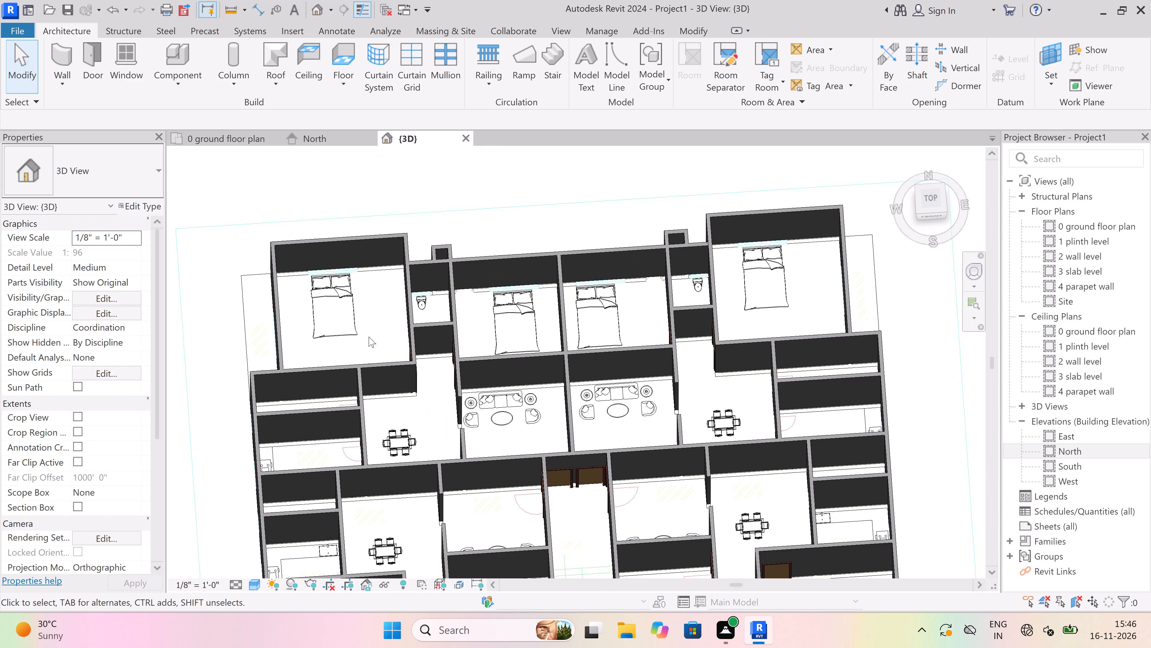
scroll(597, 475, "up", 7)
scroll(470, 484, "up", 3)
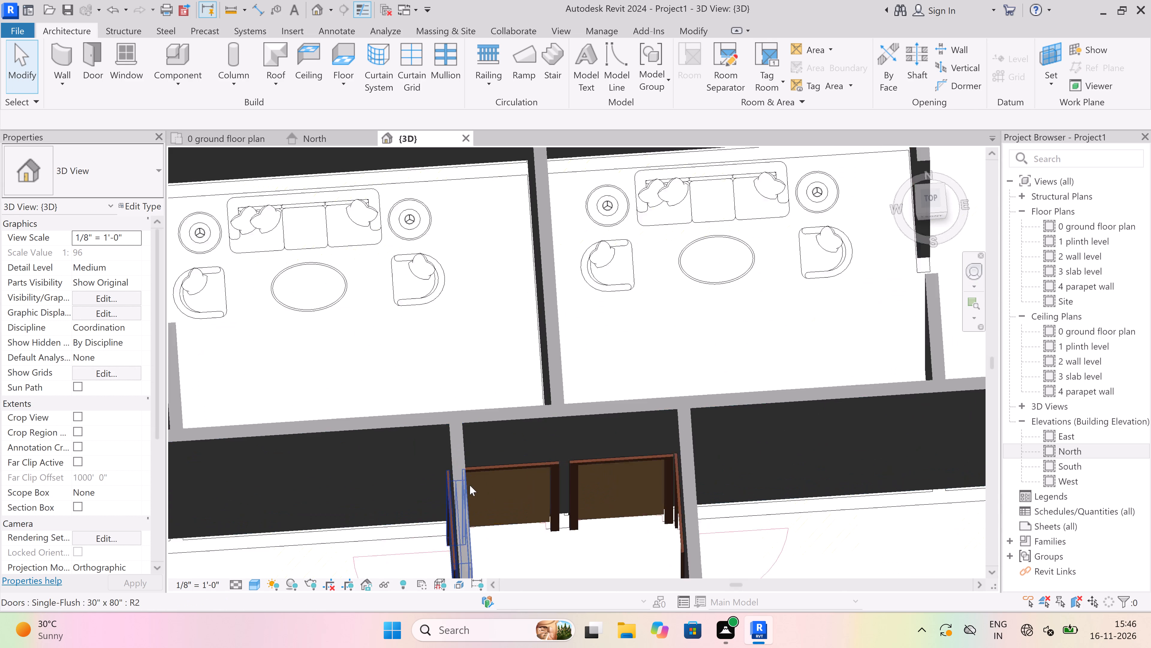
scroll(349, 493, "up", 5)
scroll(451, 407, "down", 8)
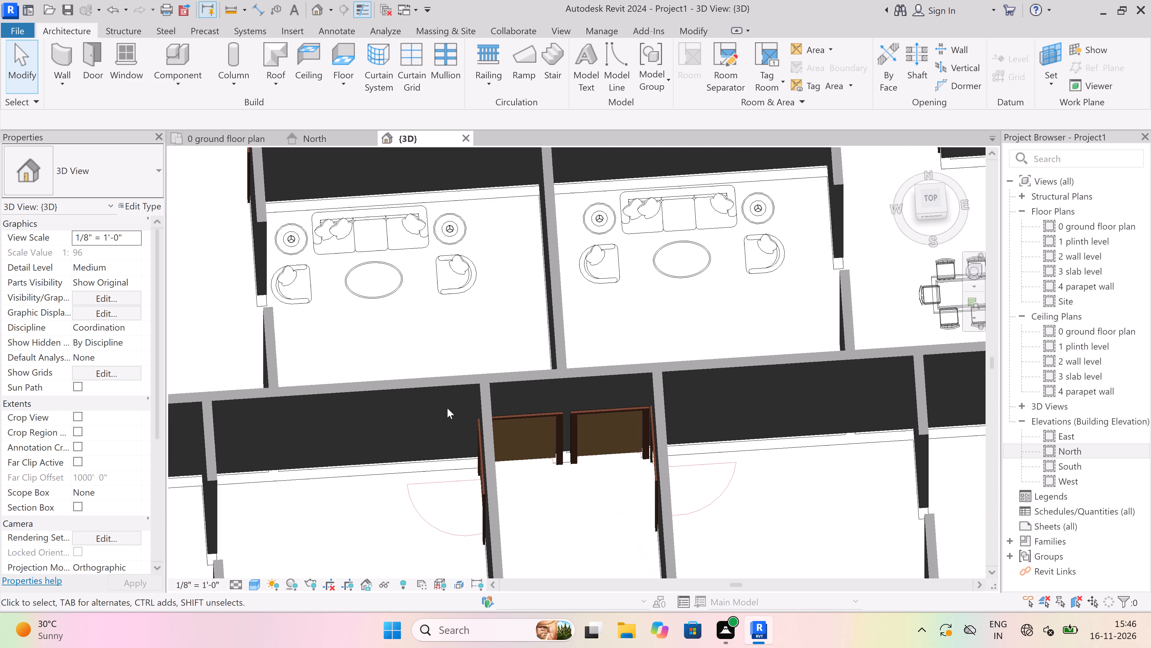
scroll(447, 408, "down", 5)
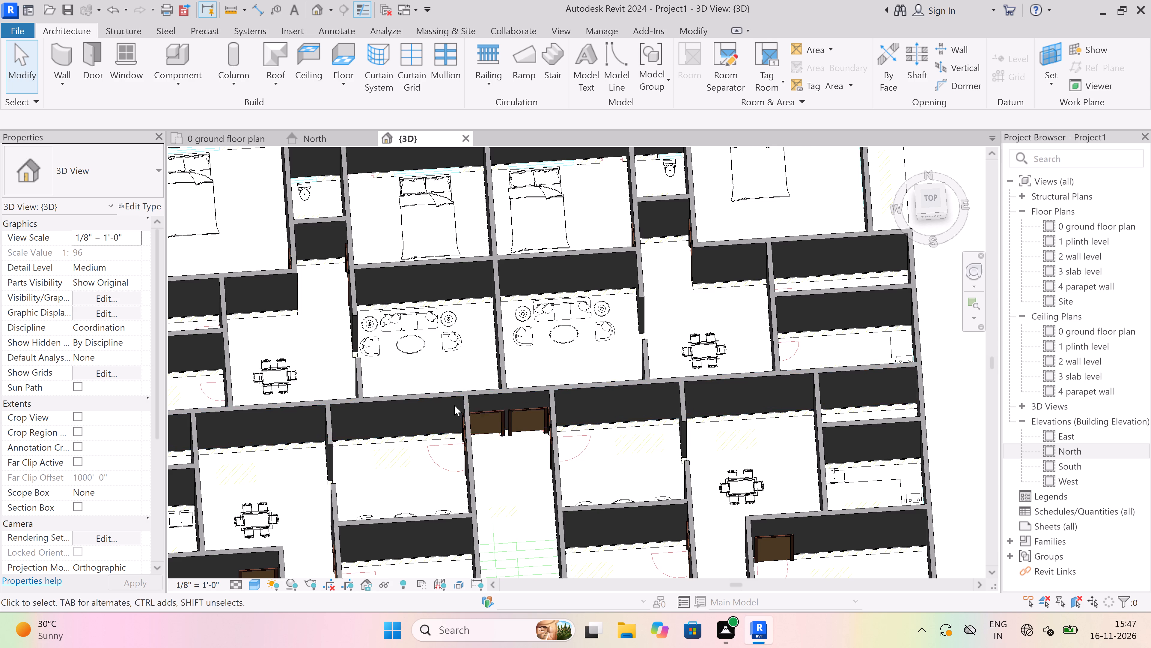
scroll(454, 405, "down", 4)
scroll(257, 515, "up", 3)
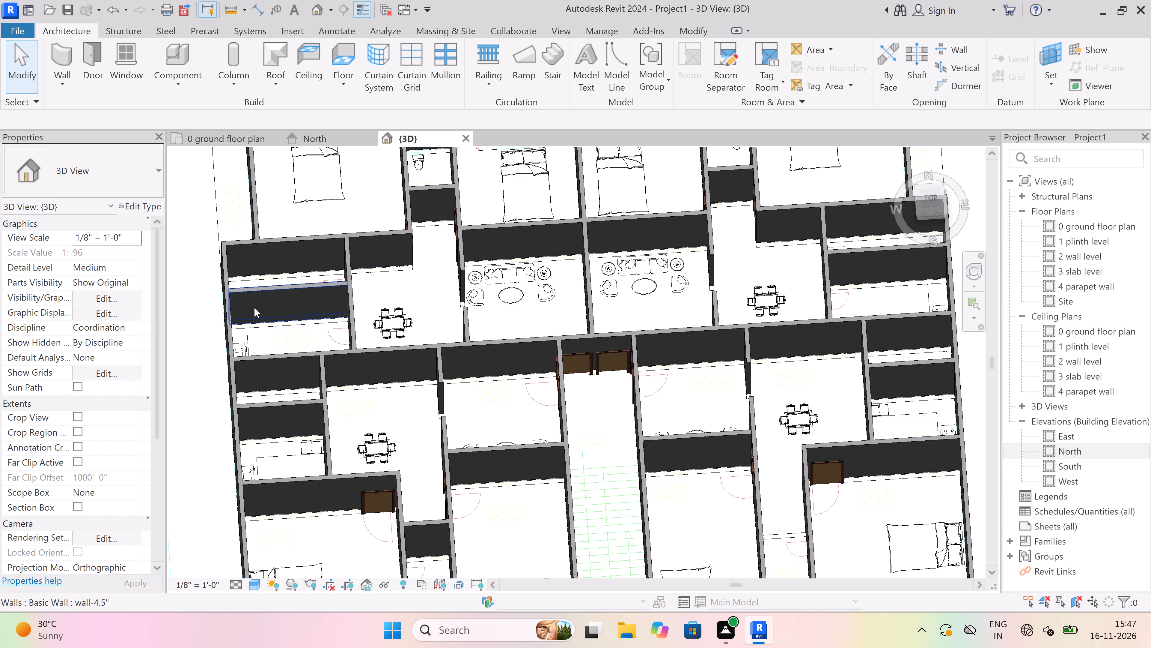
scroll(125, 241, "down", 4)
scroll(573, 405, "down", 5)
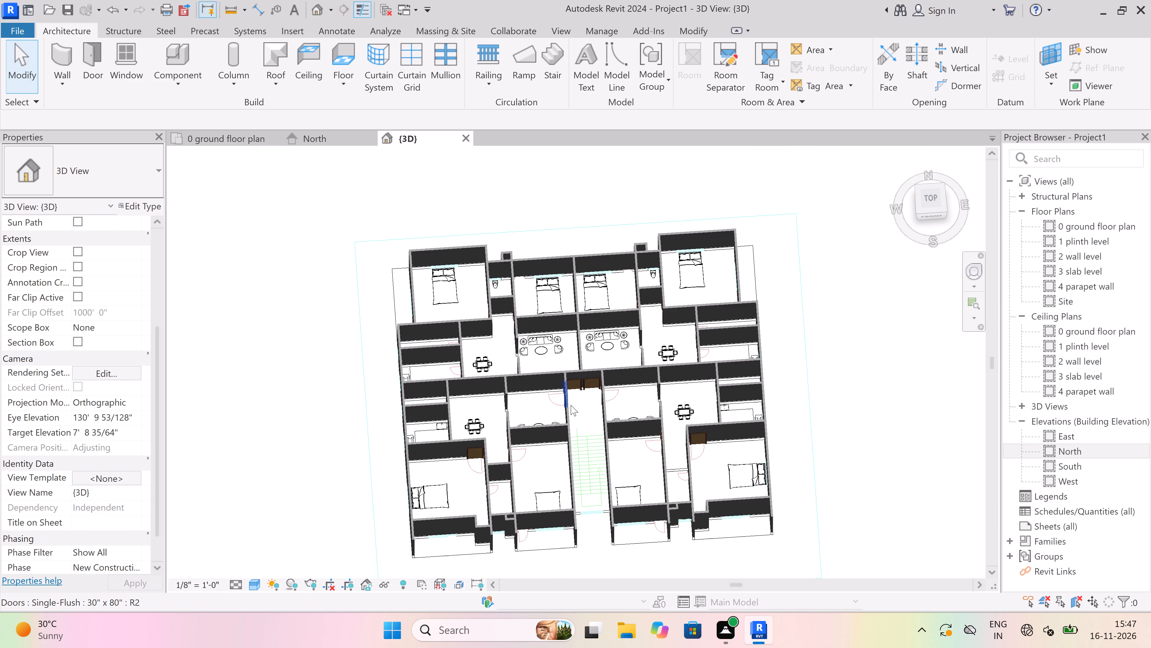
scroll(658, 388, "up", 1)
scroll(543, 405, "down", 1, "shift")
scroll(744, 427, "up", 1)
middle_click_drag(744, 428, 549, 308, "shift")
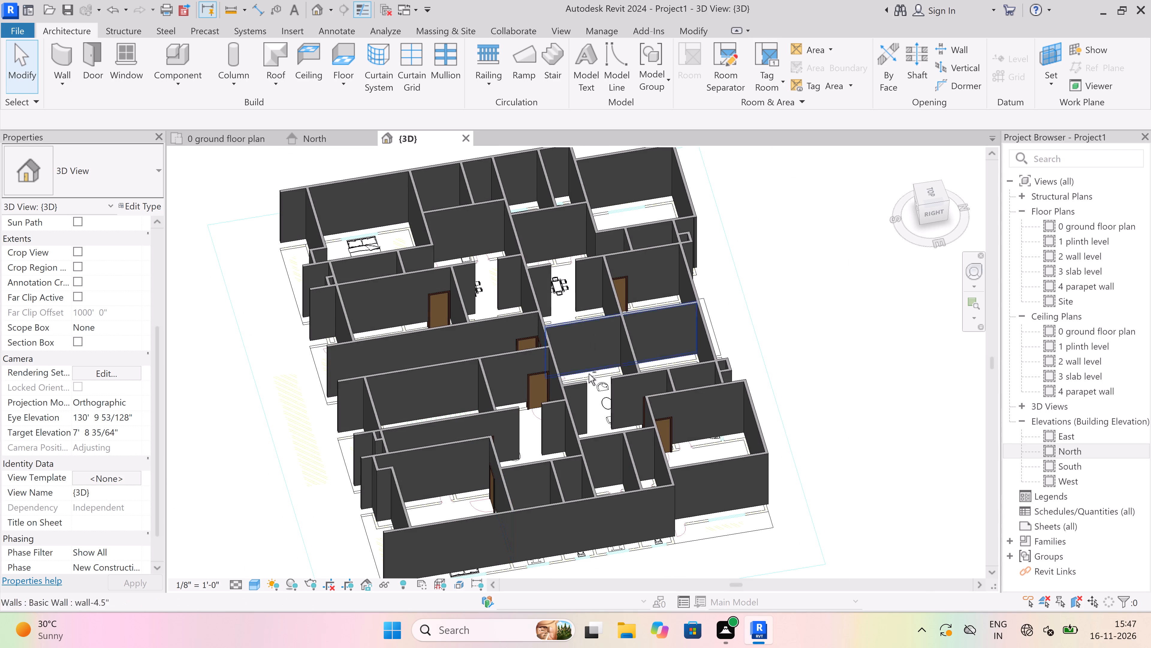
middle_click_drag(513, 350, 712, 345, "shift")
middle_click_drag(470, 358, 599, 358, "shift")
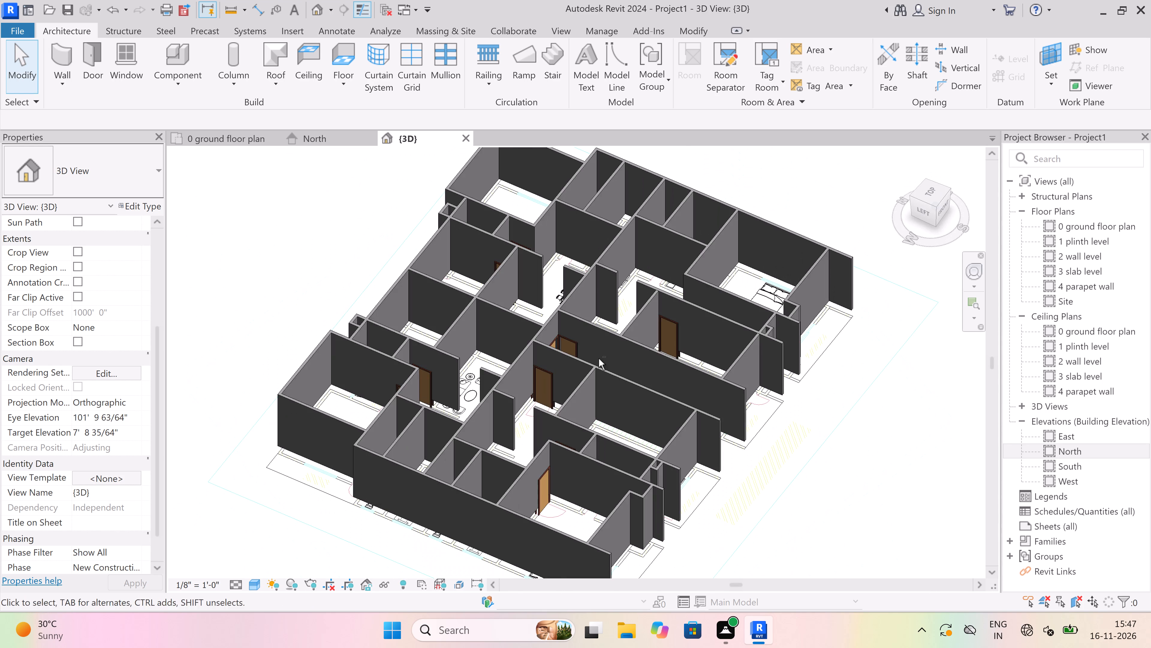
scroll(598, 359, "down", 4)
scroll(574, 455, "up", 11)
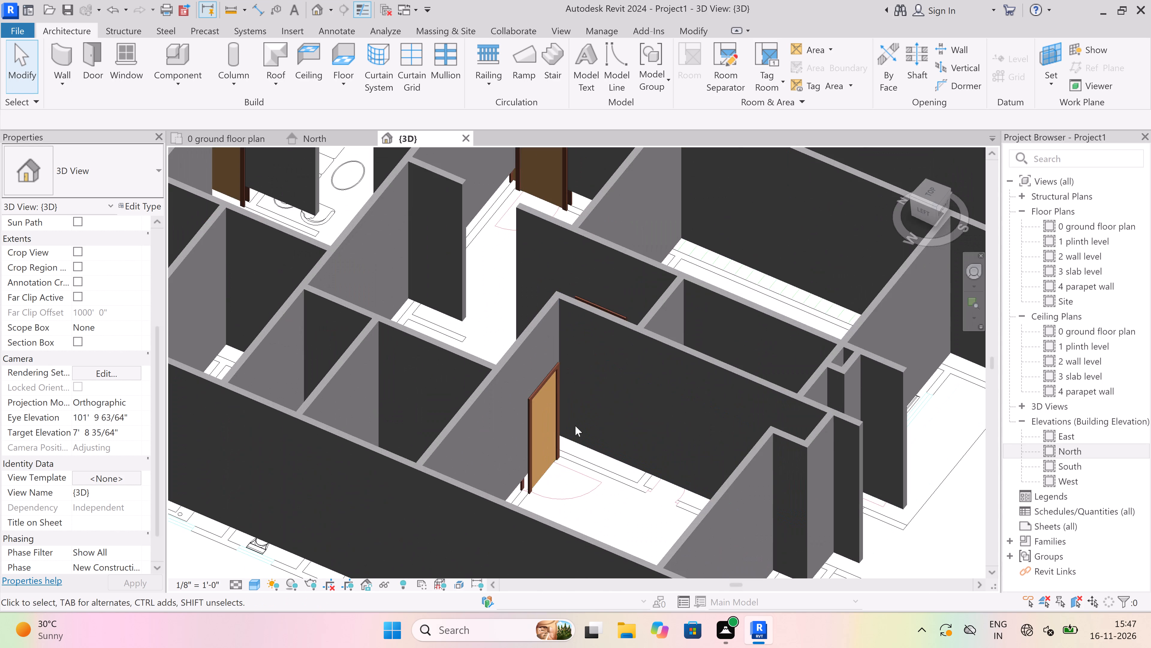
scroll(575, 426, "down", 9)
scroll(546, 421, "up", 10)
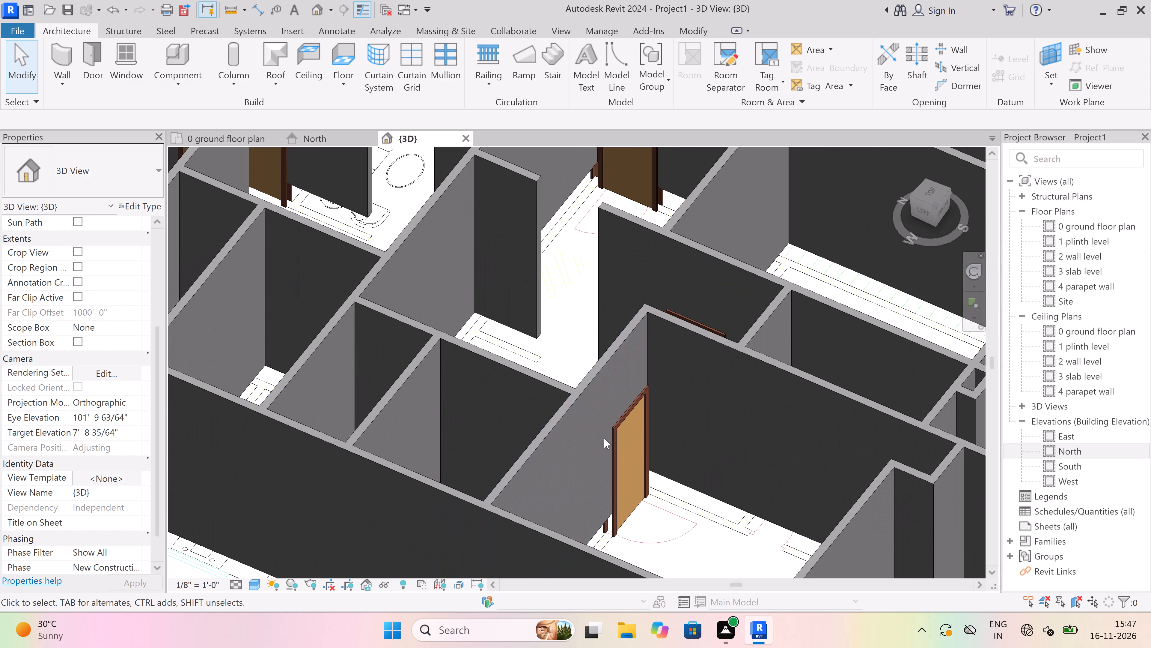
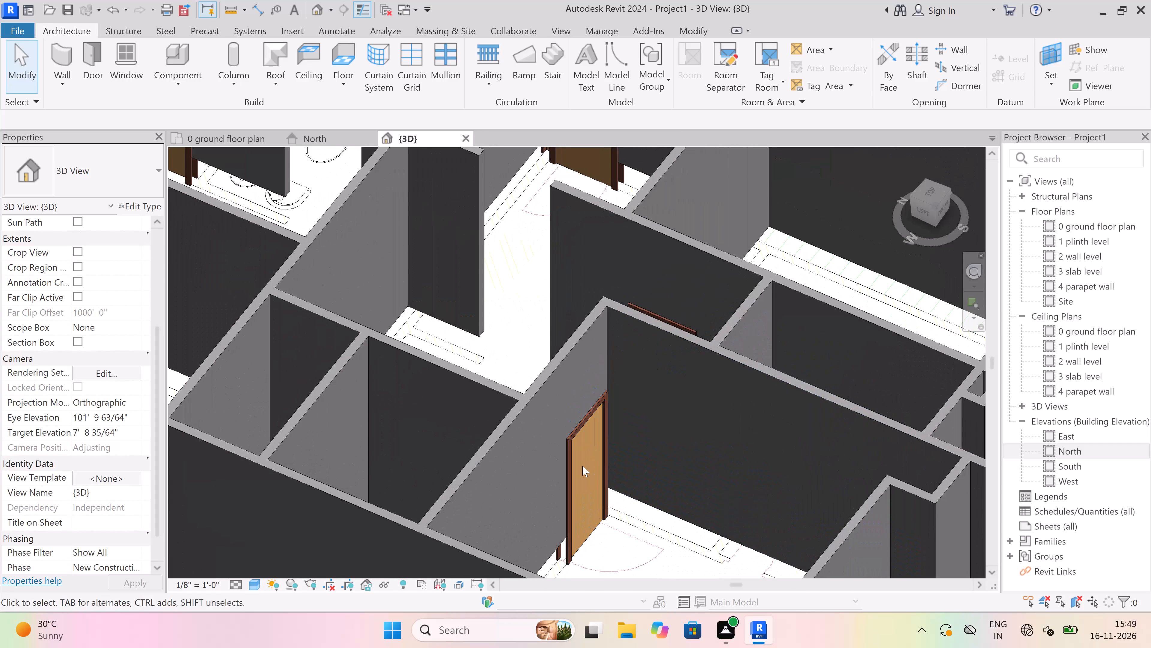
Set the level of the Single-Flush 30" x 80" door with mark 9, in the corner room's partition wall, to 1 plinth level.
scroll(578, 429, "up", 5)
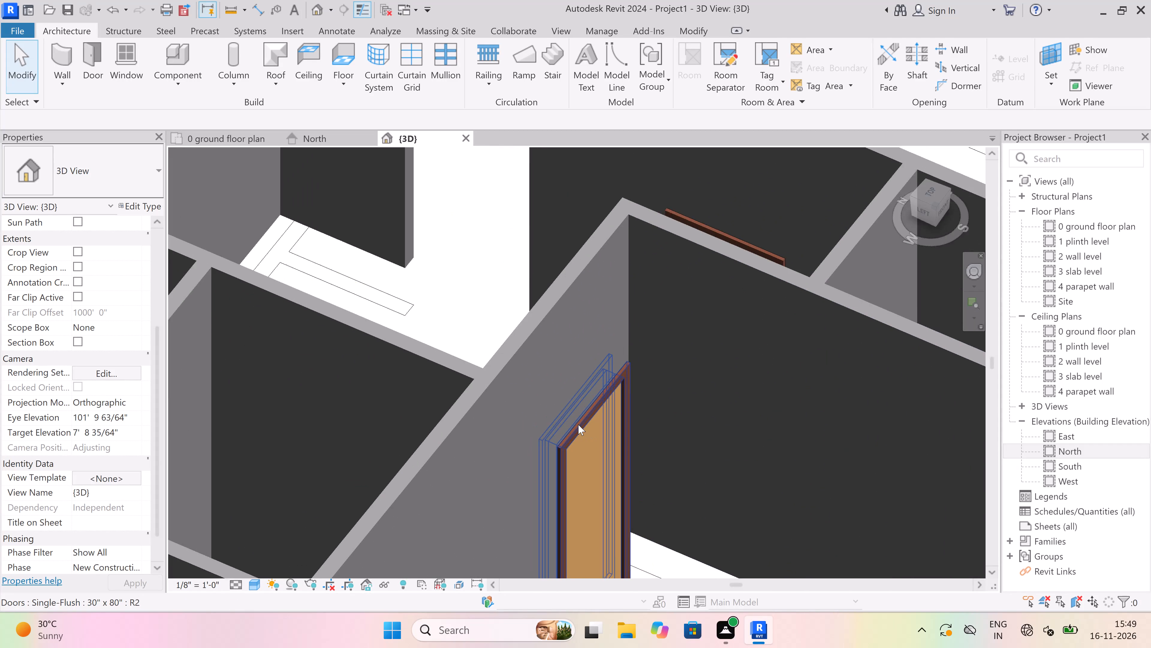
left_click(580, 428)
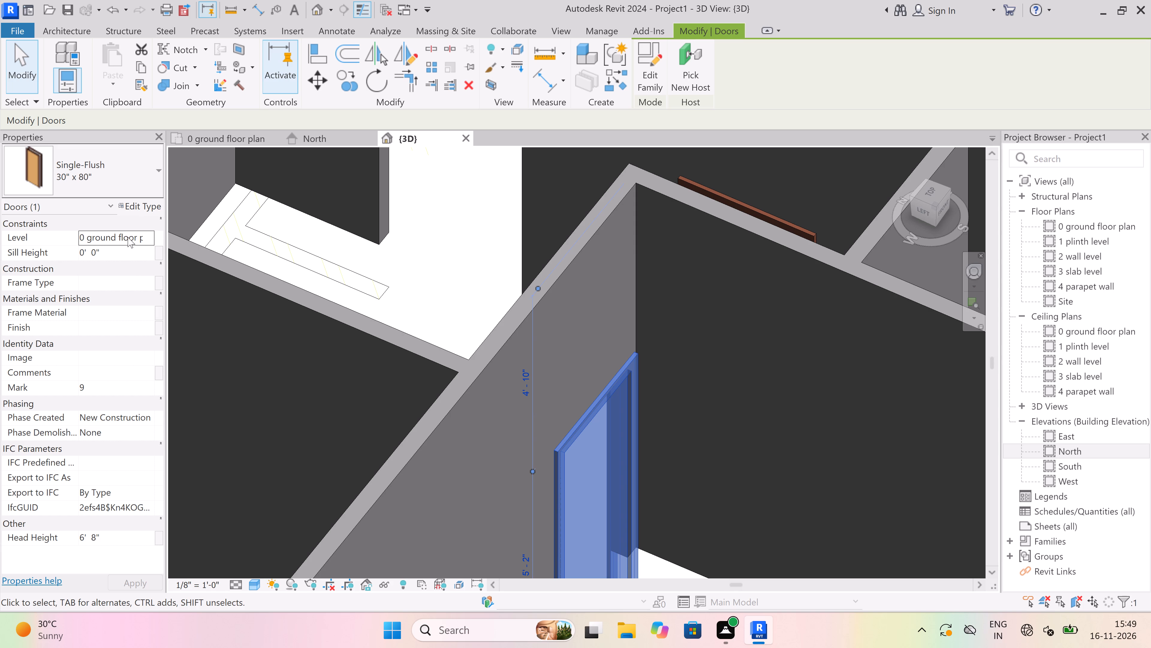
left_click(141, 235)
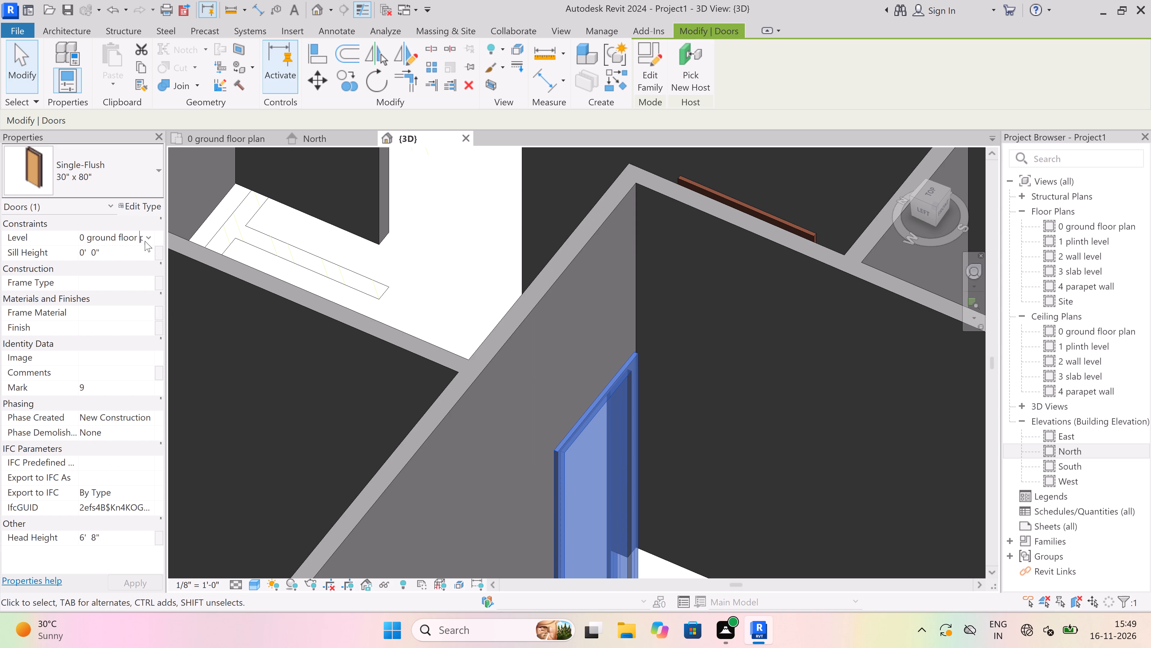
left_click(145, 241)
left_click(106, 264)
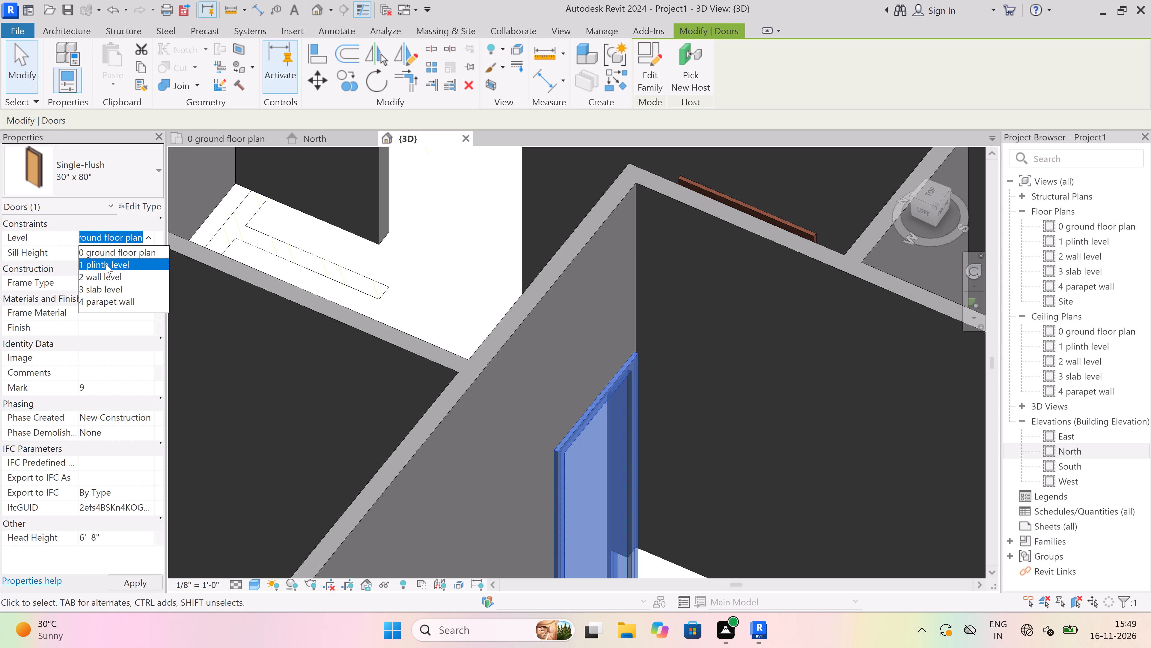
key("Escape")
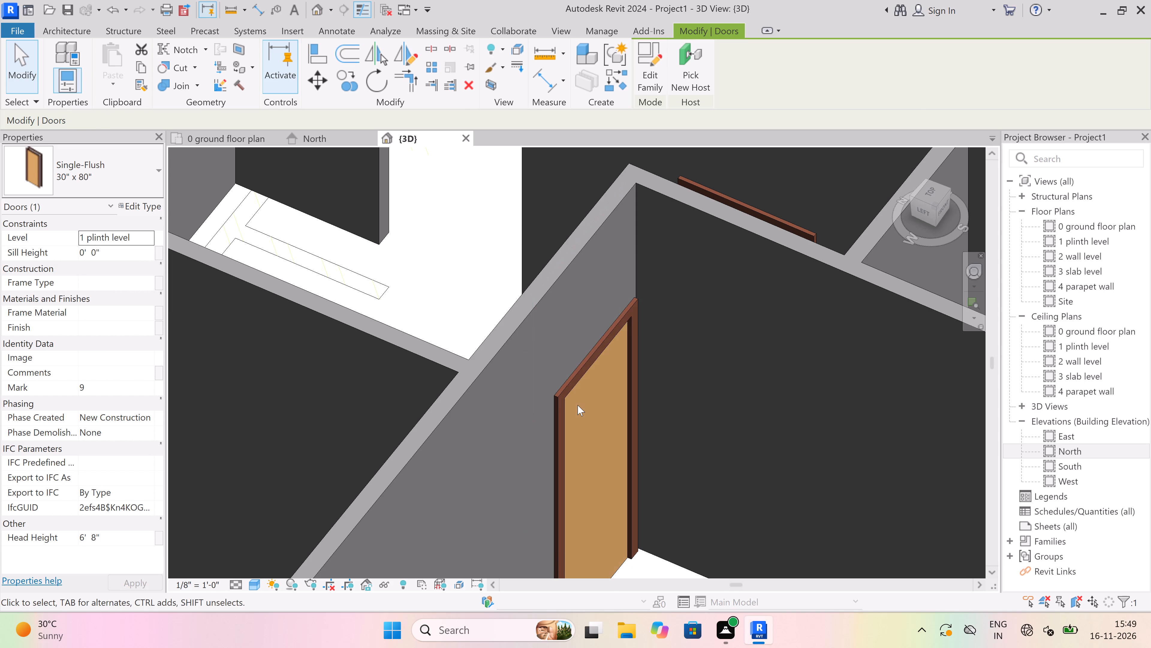
Change the level of the door with mark 10, in the side wall of the front room beside the staircase, to 1 plinth level.
scroll(565, 381, "down", 6)
scroll(556, 408, "down", 7)
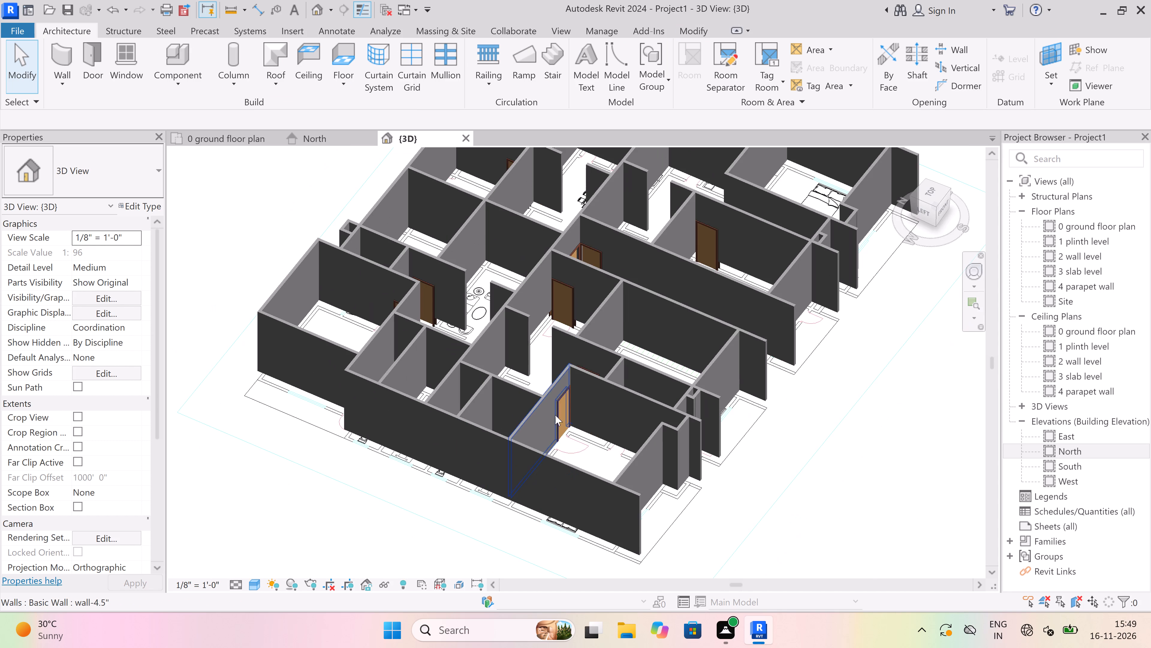
scroll(587, 385, "up", 1)
scroll(587, 385, "down", 3)
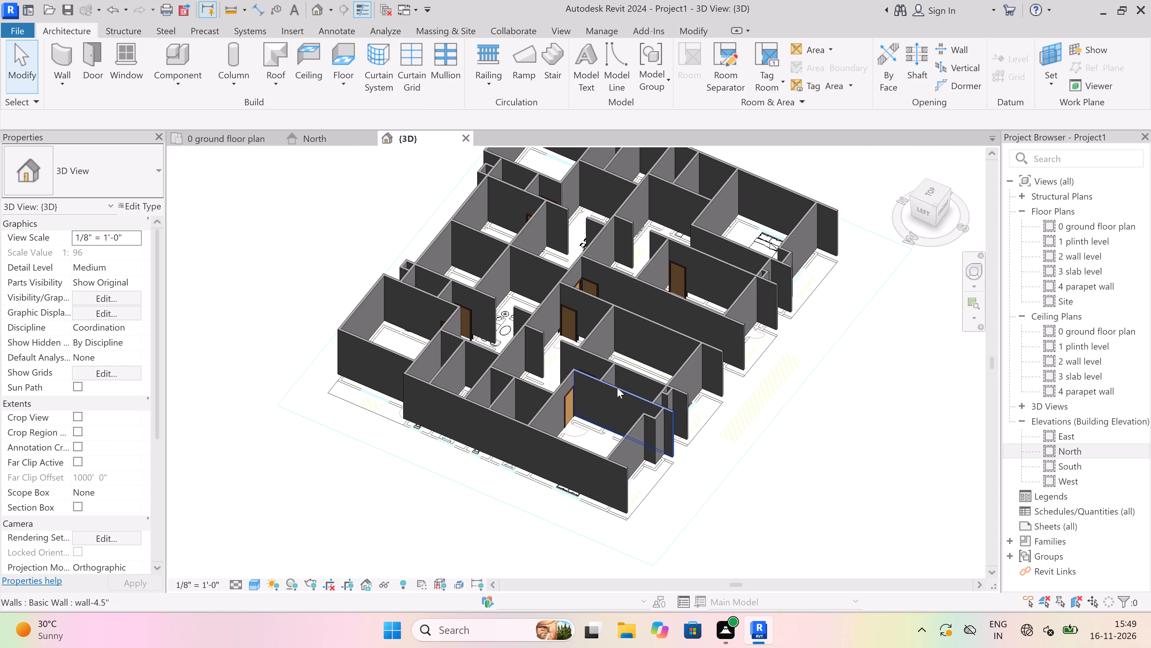
middle_click_drag(617, 388, 454, 529, "shift")
scroll(509, 495, "down", 4)
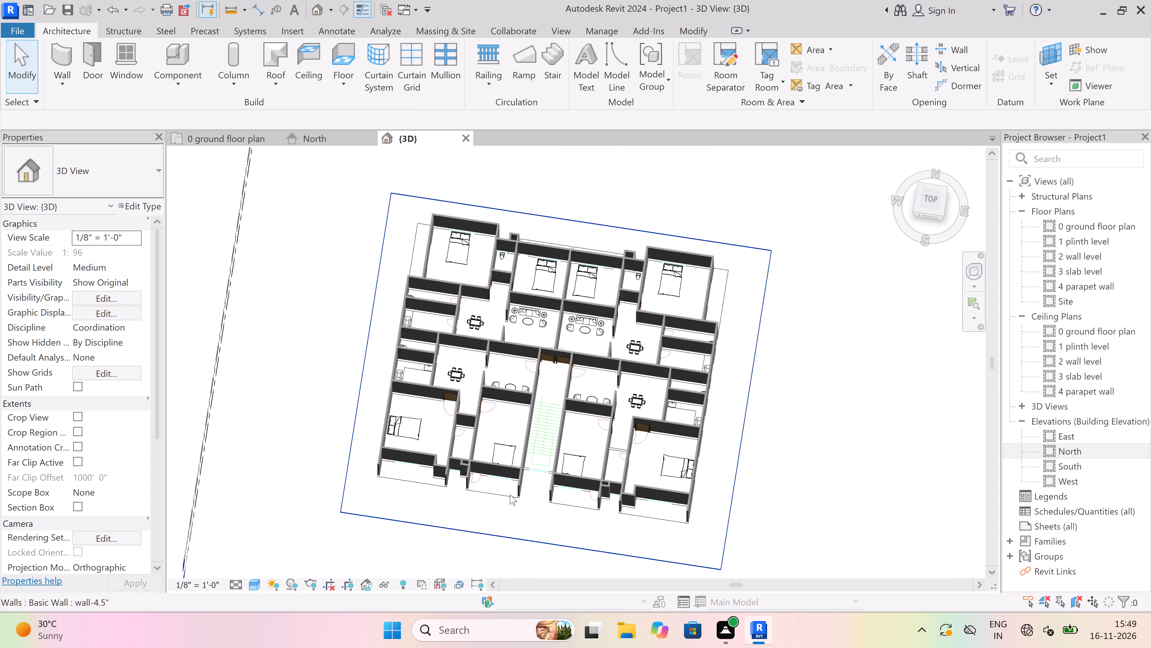
scroll(510, 494, "down", 4)
middle_click_drag(468, 419, 433, 413, "shift")
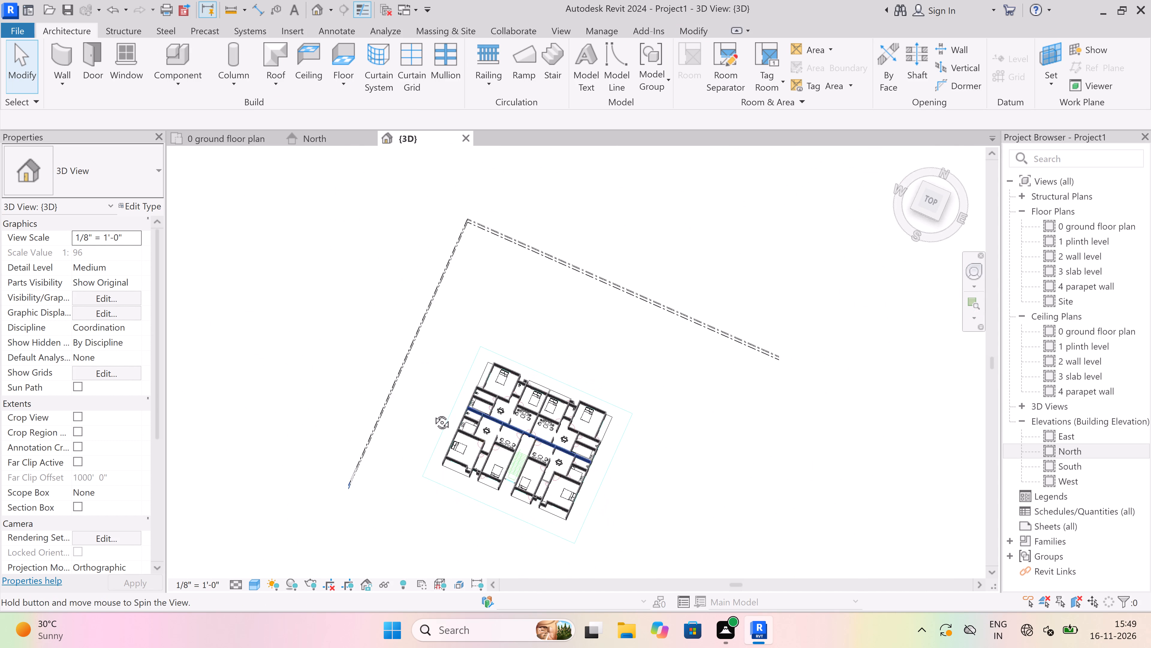
middle_click_drag(433, 413, 436, 381, "shift")
middle_click_drag(461, 424, 459, 421, "shift")
middle_click_drag(461, 439, 534, 401)
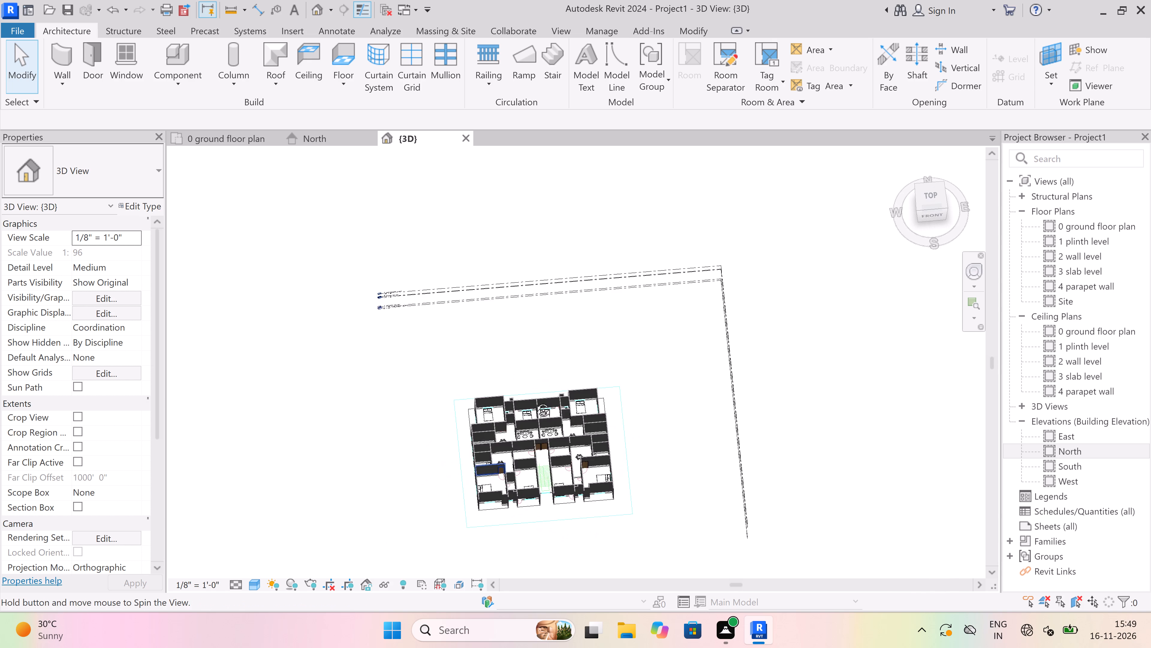
middle_click_drag(534, 401, 534, 400)
scroll(524, 466, "up", 1)
middle_click_drag(552, 451, 455, 427, "shift")
scroll(484, 427, "up", 15)
scroll(509, 486, "up", 2)
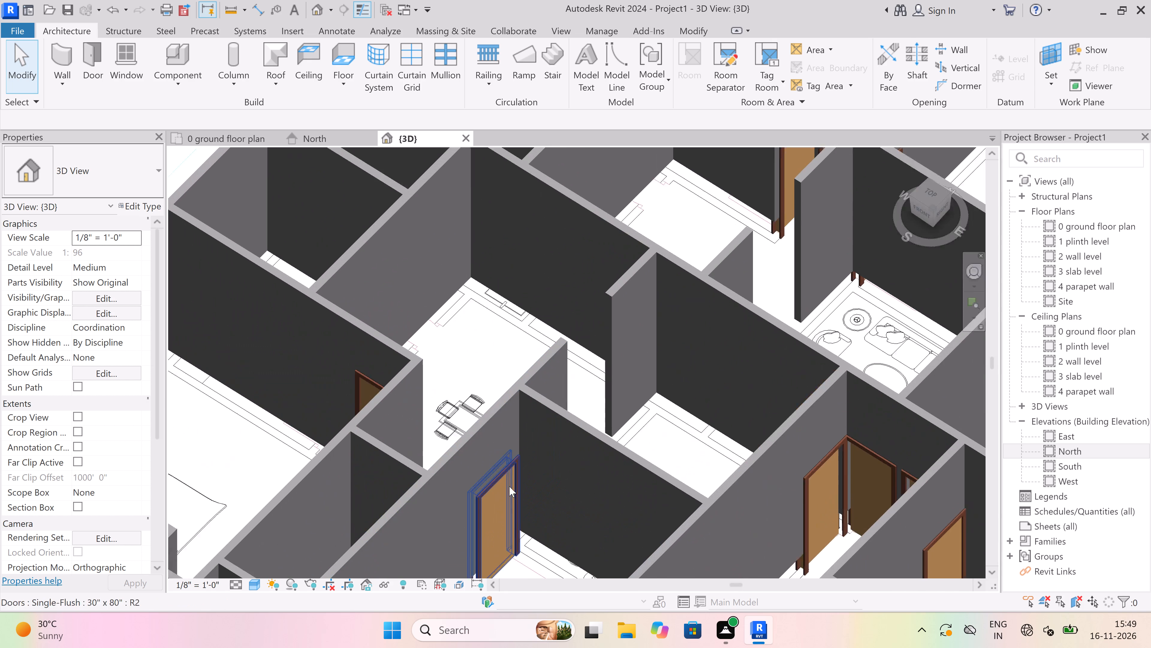
scroll(509, 486, "up", 1)
left_click(500, 469)
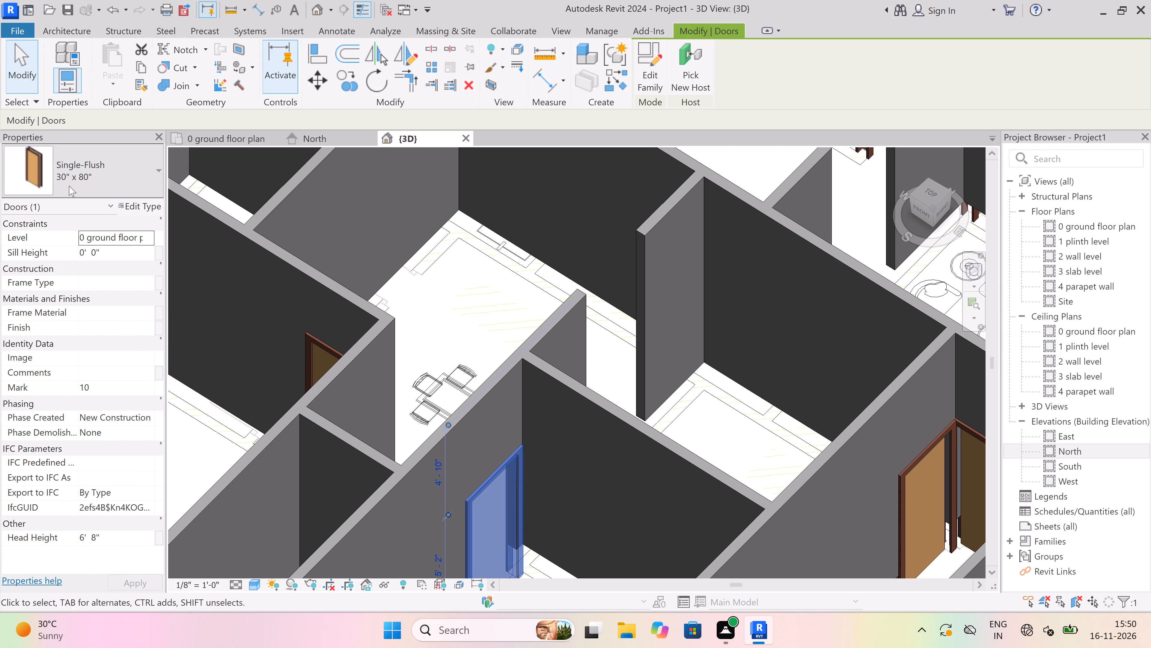
left_click(115, 238)
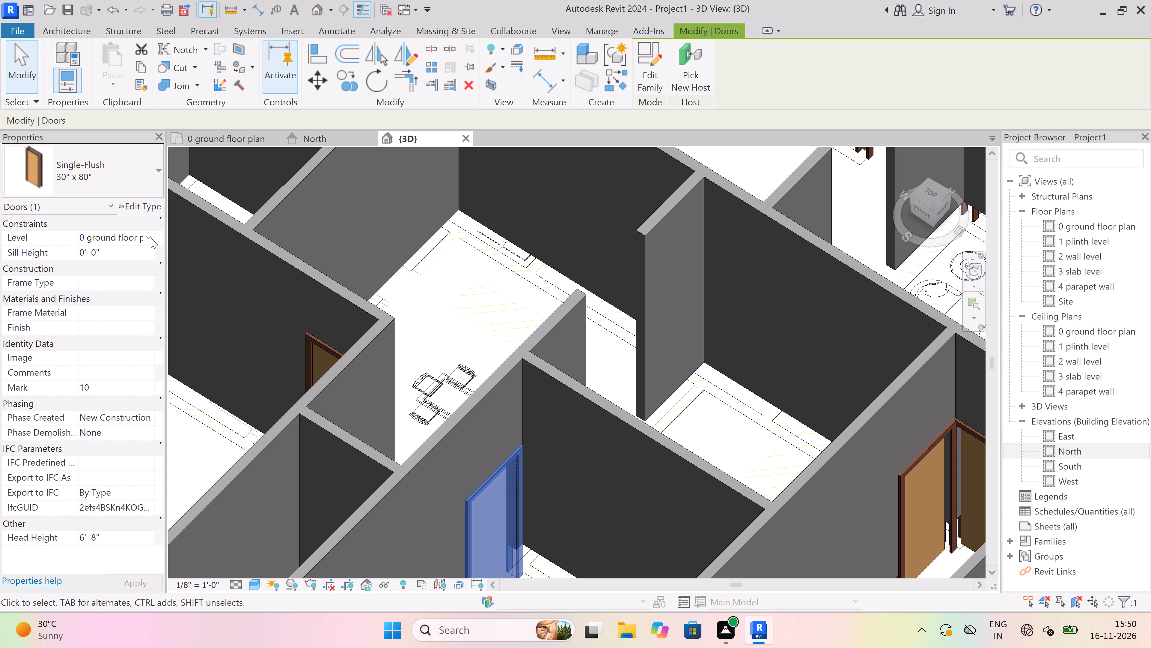
left_click(151, 238)
left_click(113, 263)
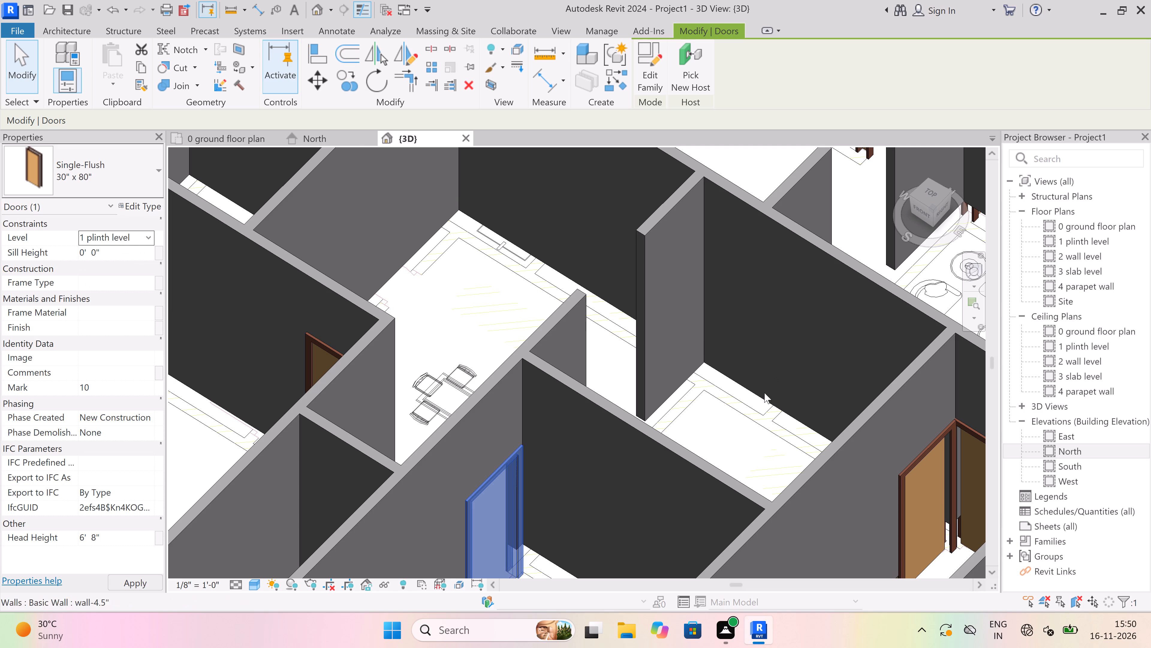
key("Escape")
Assign the door with mark 8, in the west side wall of the central stair lobby, to 1 plinth level.
scroll(533, 402, "down", 6)
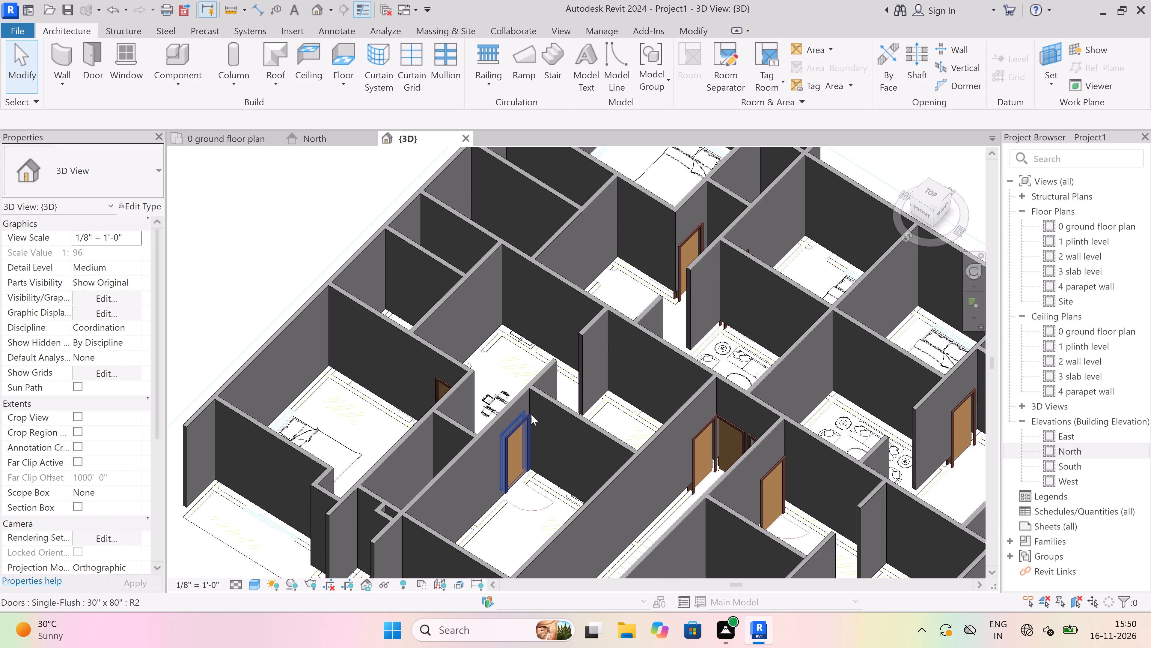
key("Escape")
scroll(528, 412, "down", 4)
scroll(506, 437, "down", 4)
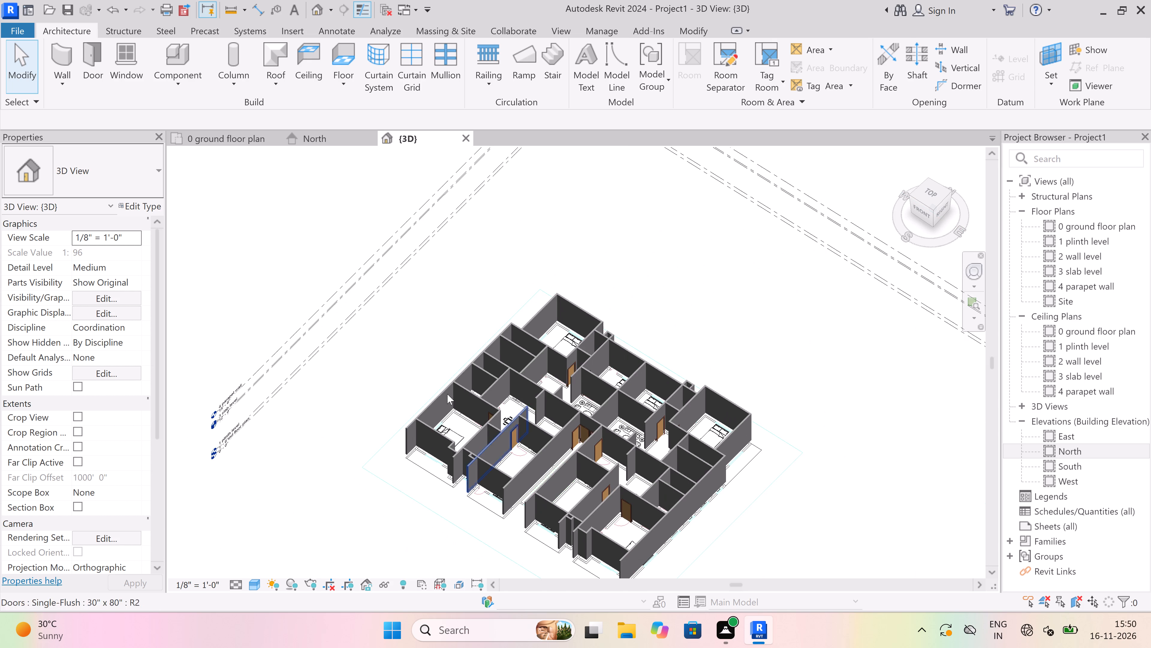
middle_click_drag(558, 504, 588, 510, "shift")
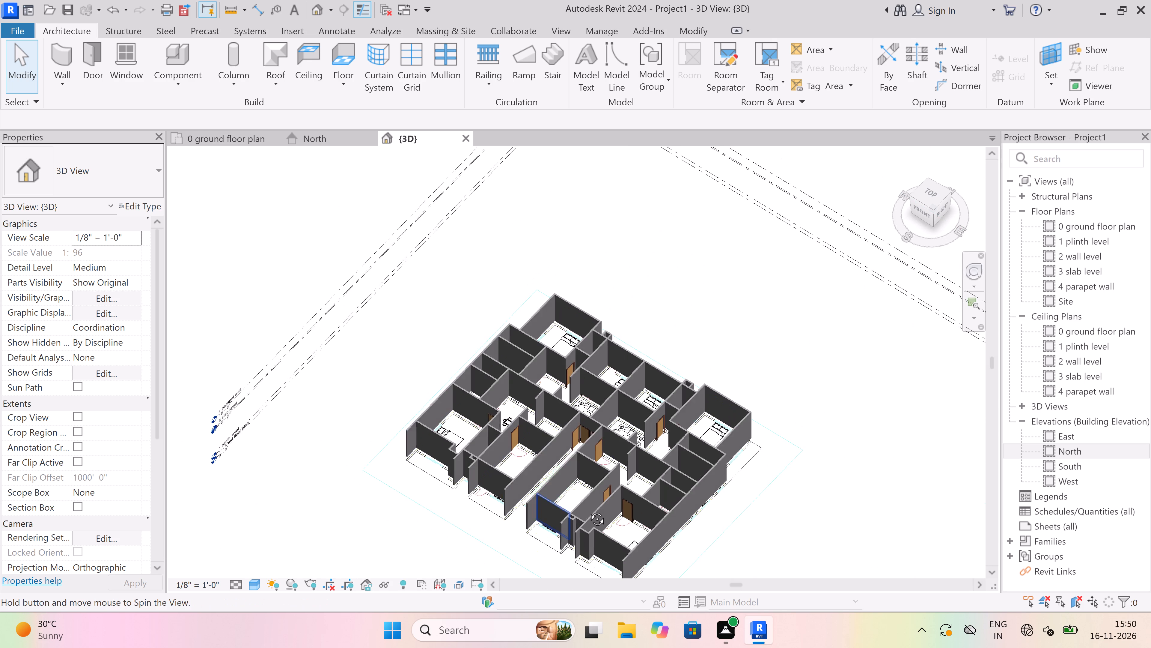
middle_click_drag(588, 510, 580, 515, "shift")
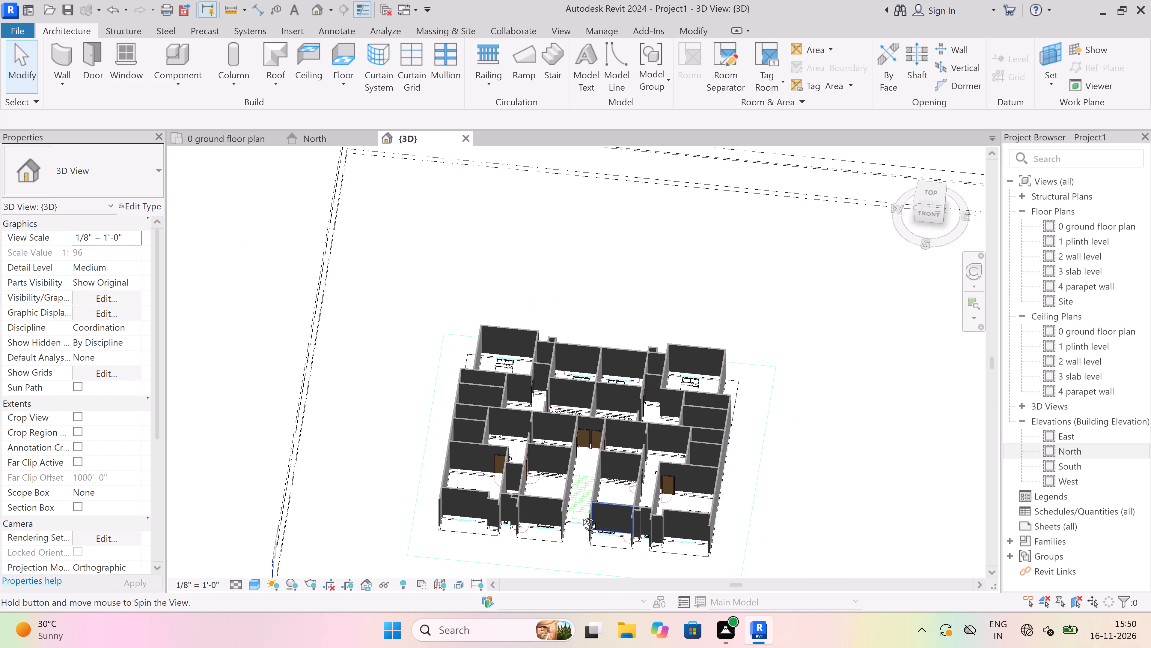
middle_click_drag(580, 515, 619, 422, "shift")
scroll(597, 414, "up", 8)
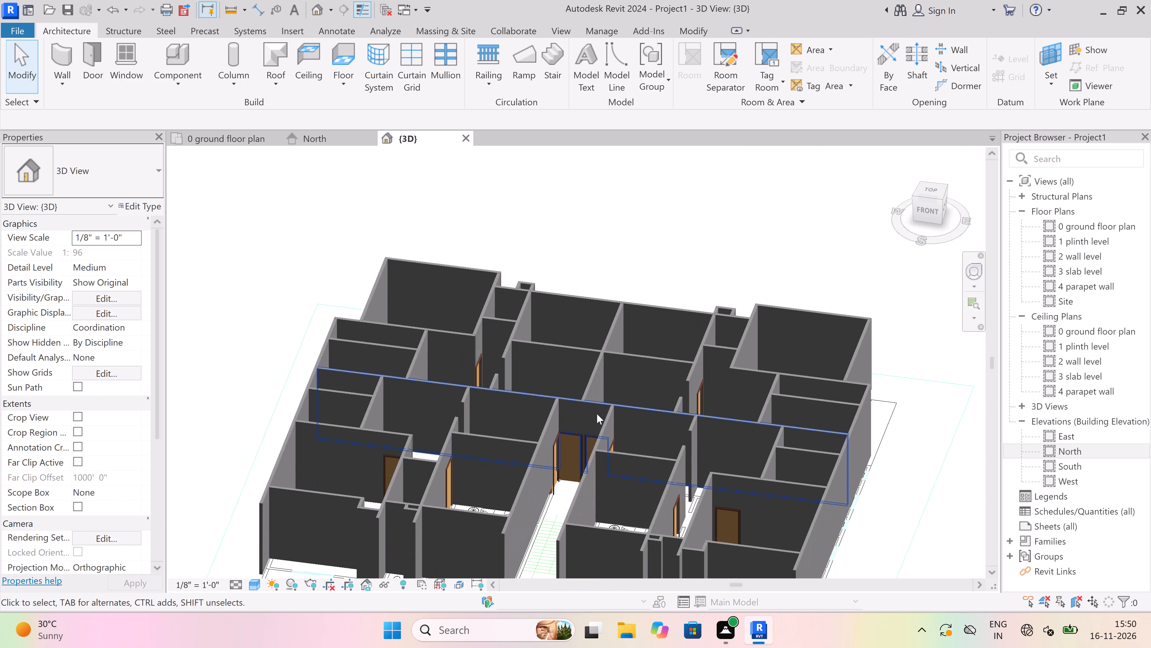
scroll(597, 414, "up", 5)
scroll(516, 487, "up", 3)
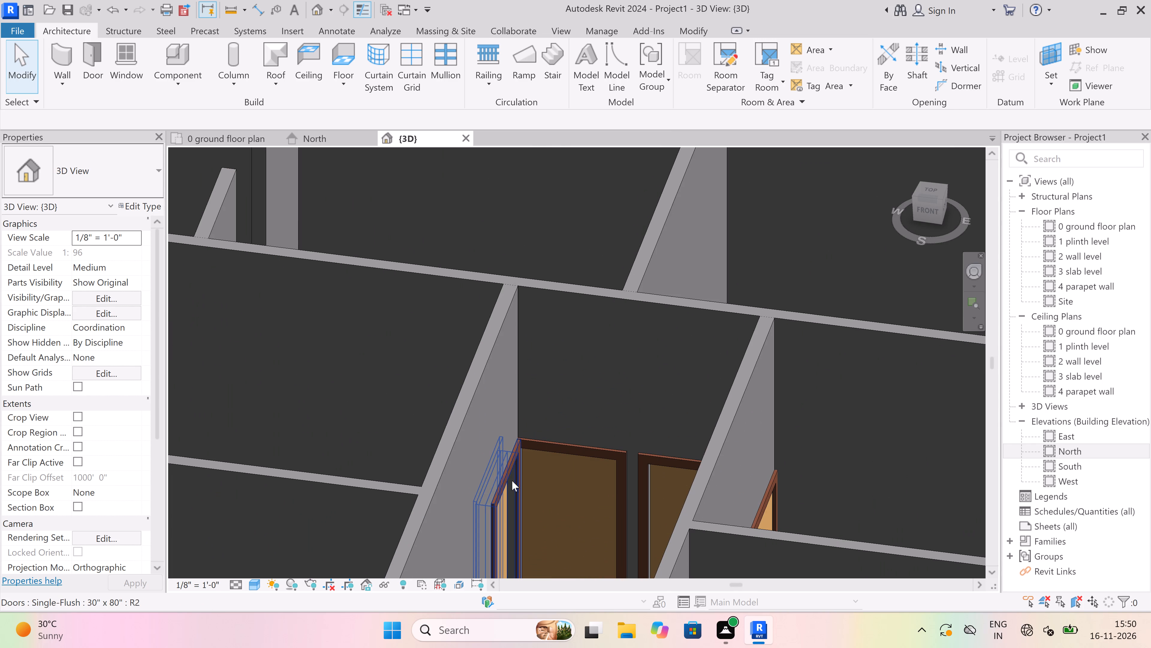
left_click(512, 481)
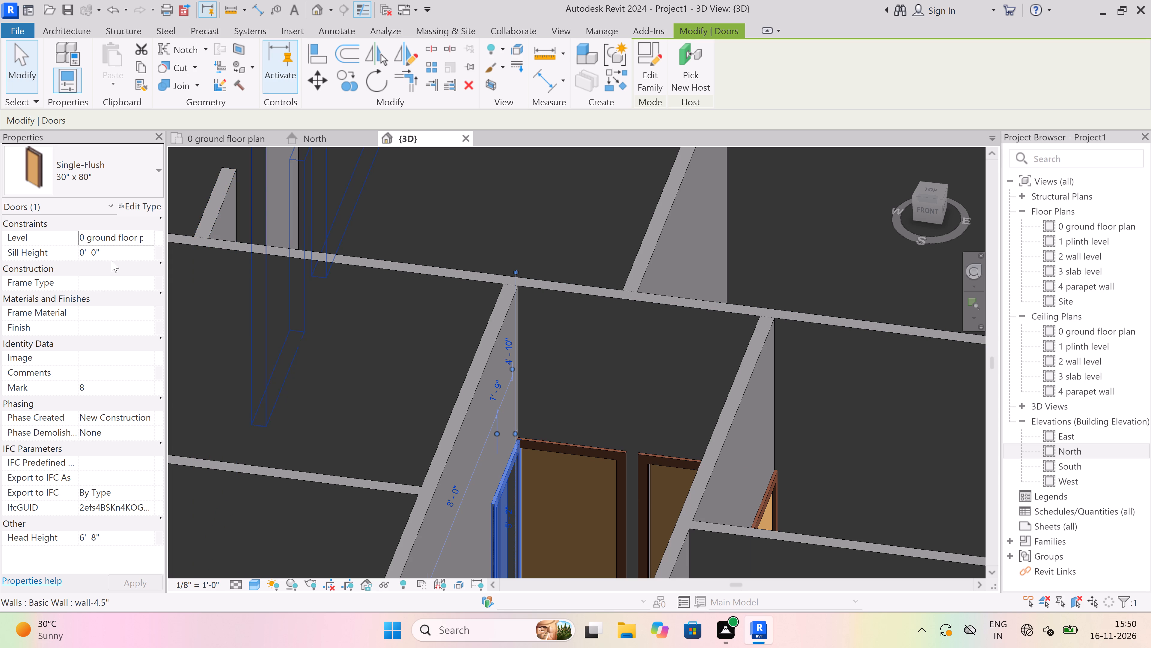
left_click(115, 237)
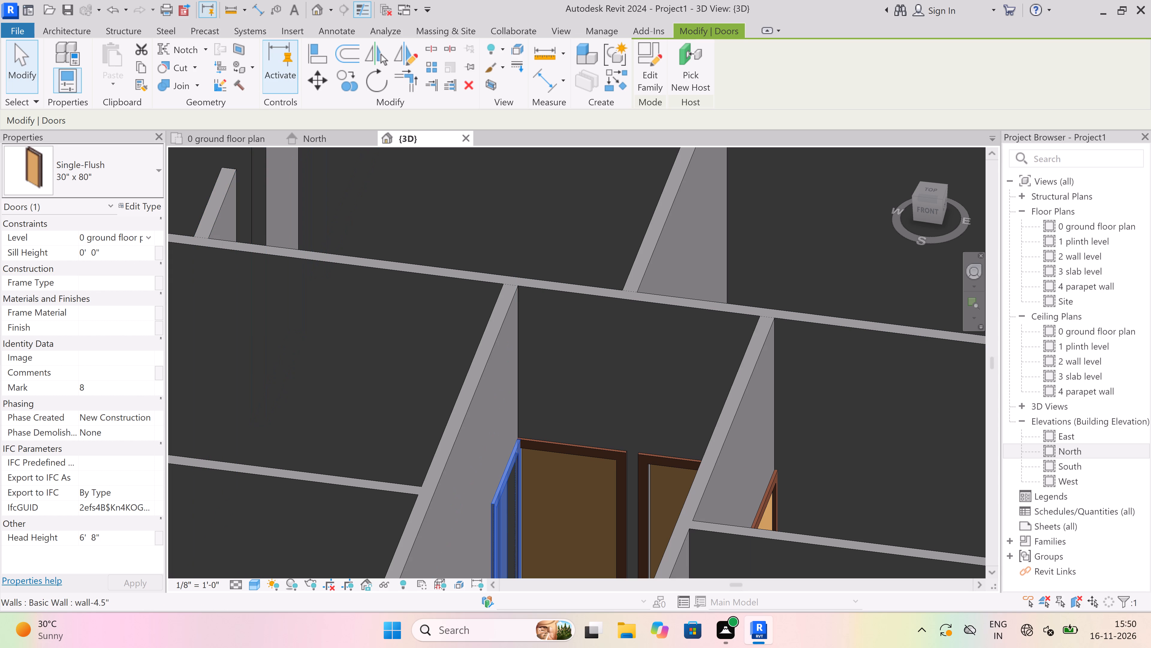
left_click(138, 239)
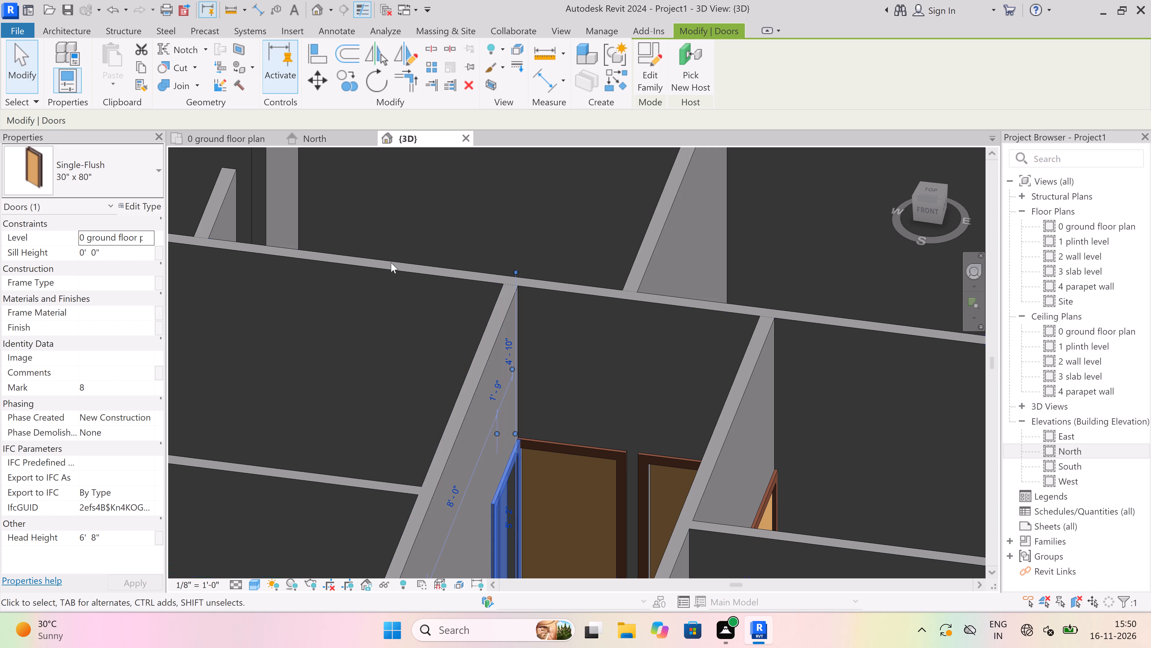
left_click(140, 233)
left_click(144, 239)
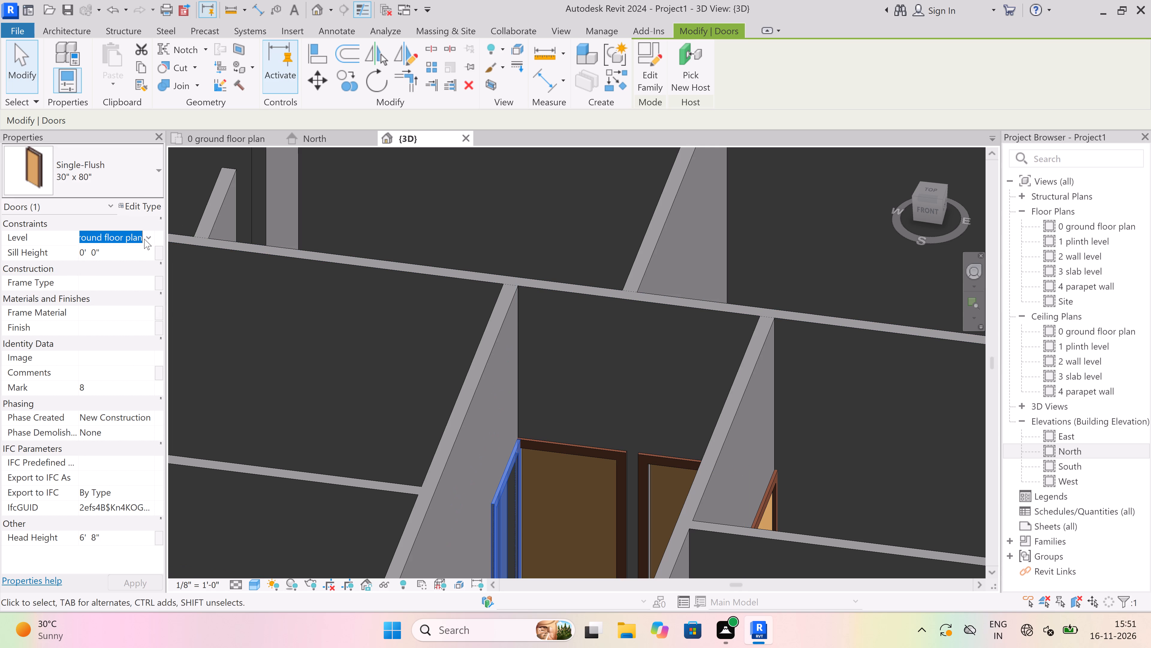
left_click(137, 264)
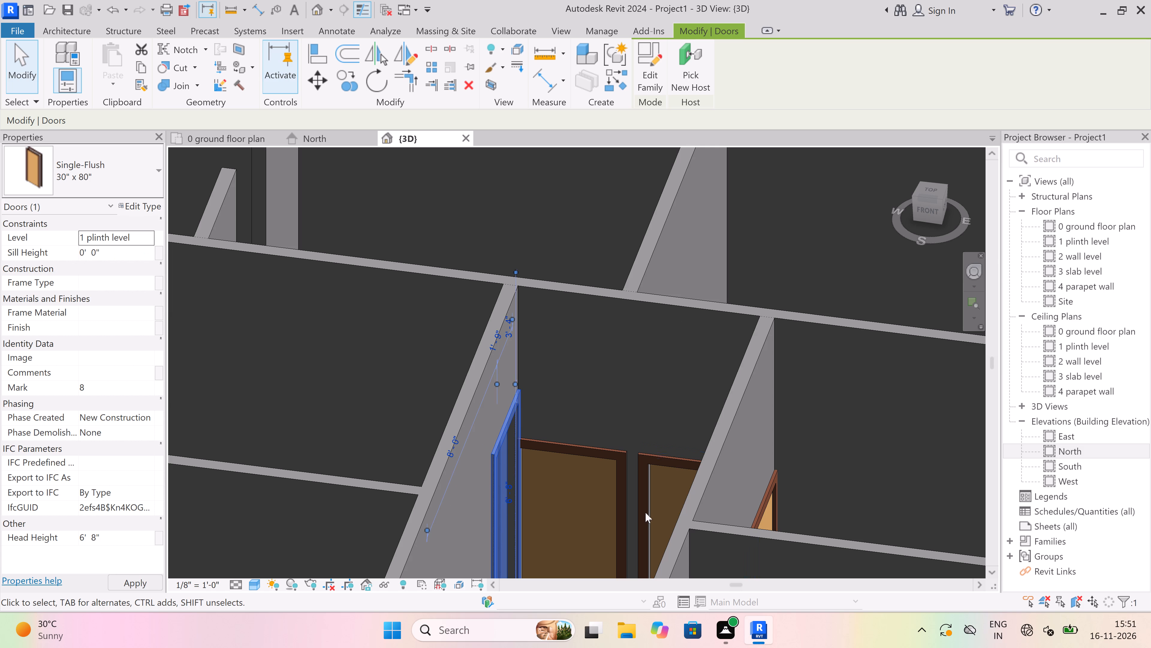
key("Escape")
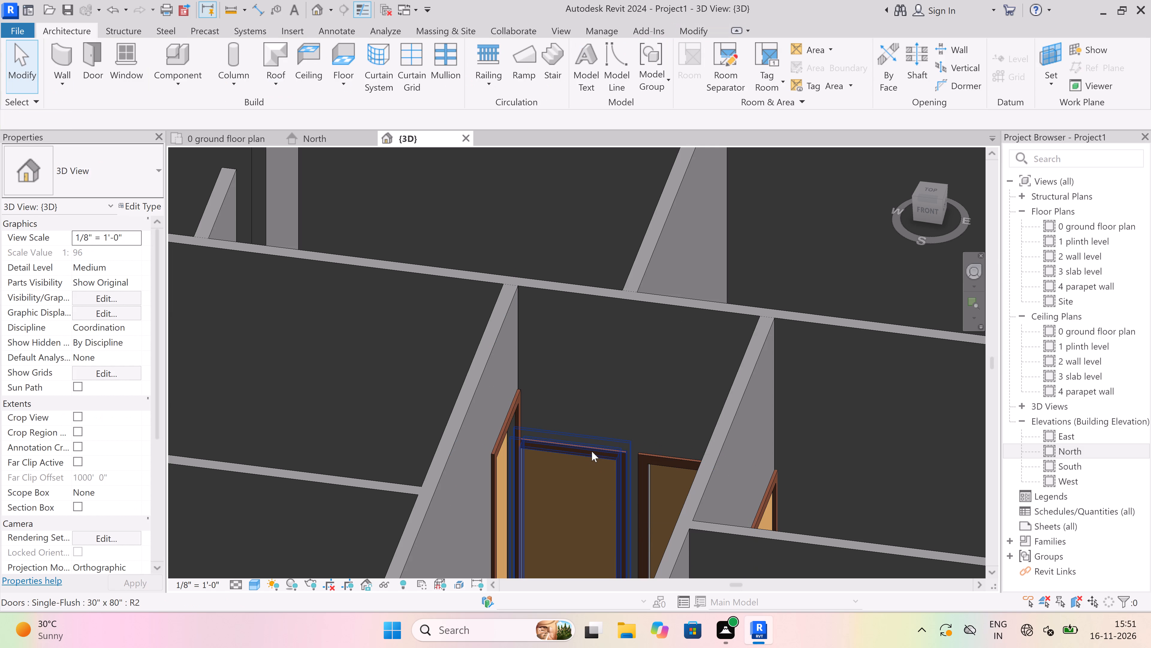
Set the level of the western door in the stair lobby's back wall, mark 6, to 1 plinth level.
left_click(592, 451)
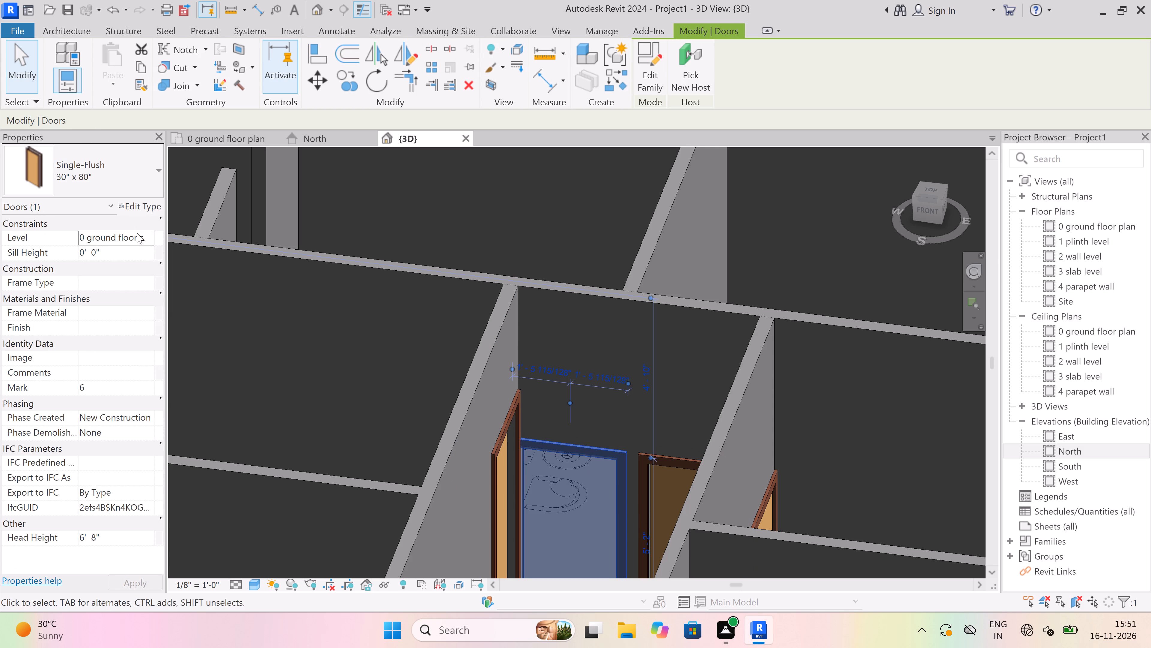
left_click(143, 235)
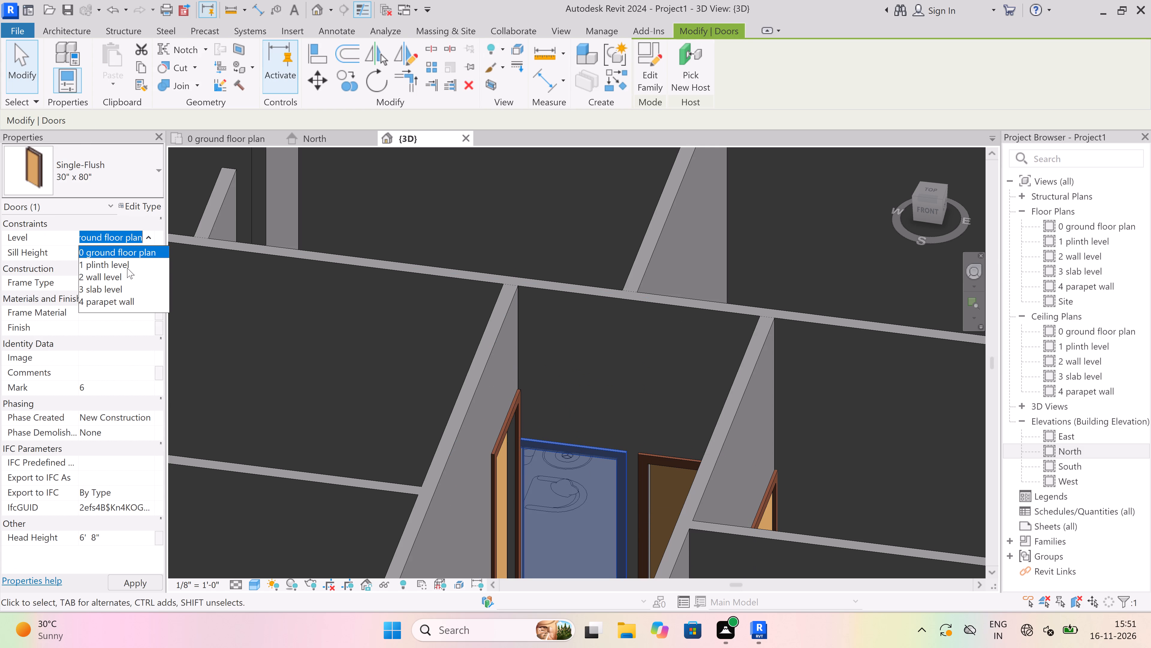
left_click(127, 268)
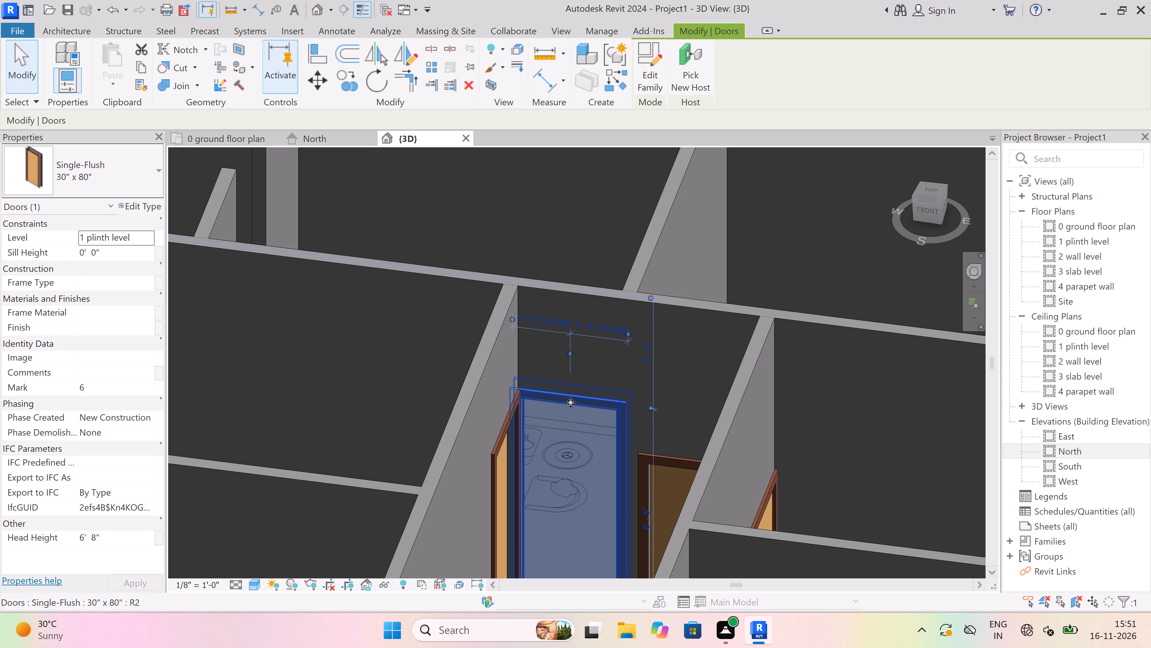
key("Escape")
Set the level of the eastern door in the stair lobby's back wall, mark 5, to 1 plinth level.
scroll(558, 391, "down", 7)
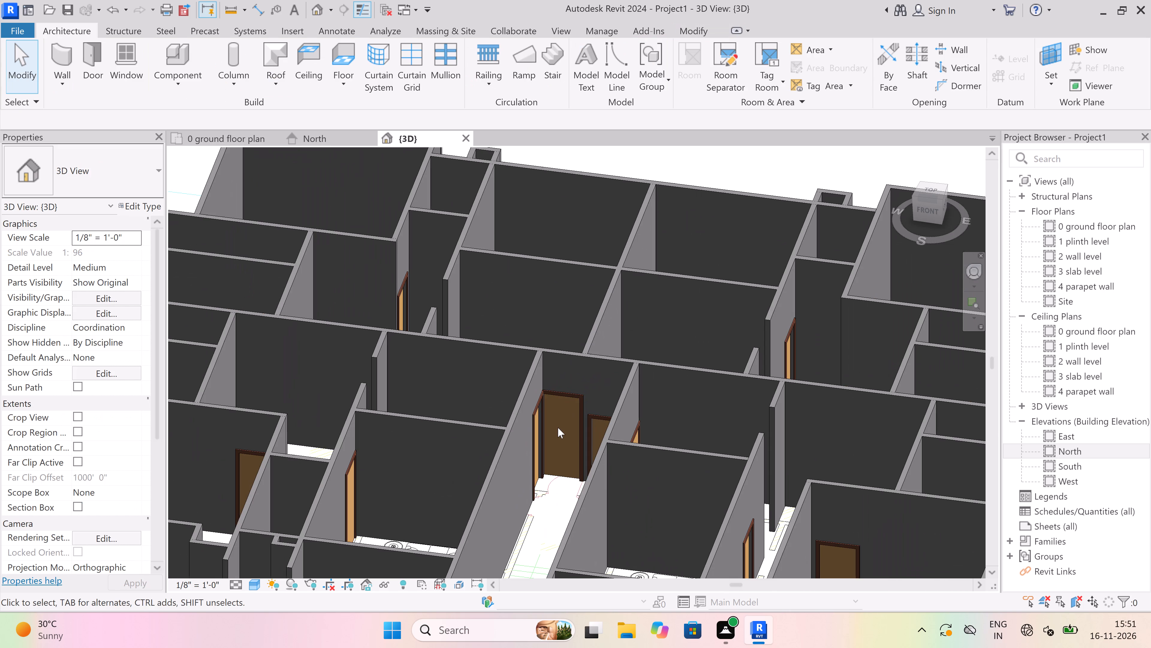
middle_click_drag(528, 418, 644, 457, "shift")
scroll(665, 386, "up", 7)
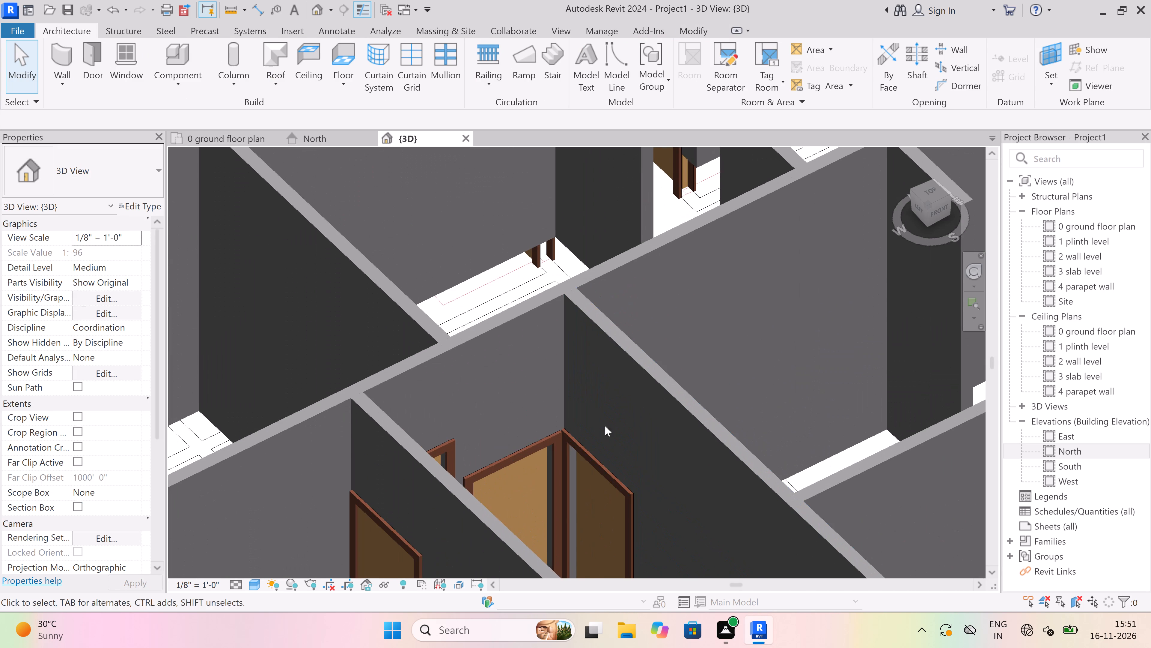
left_click(519, 452)
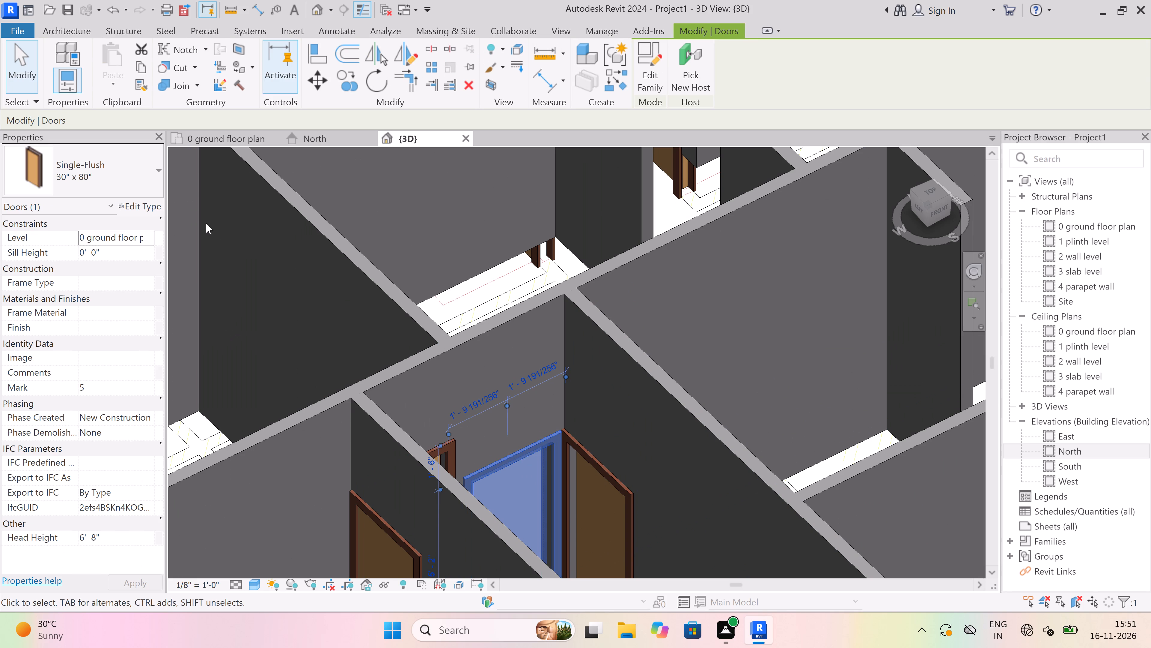
left_click(143, 237)
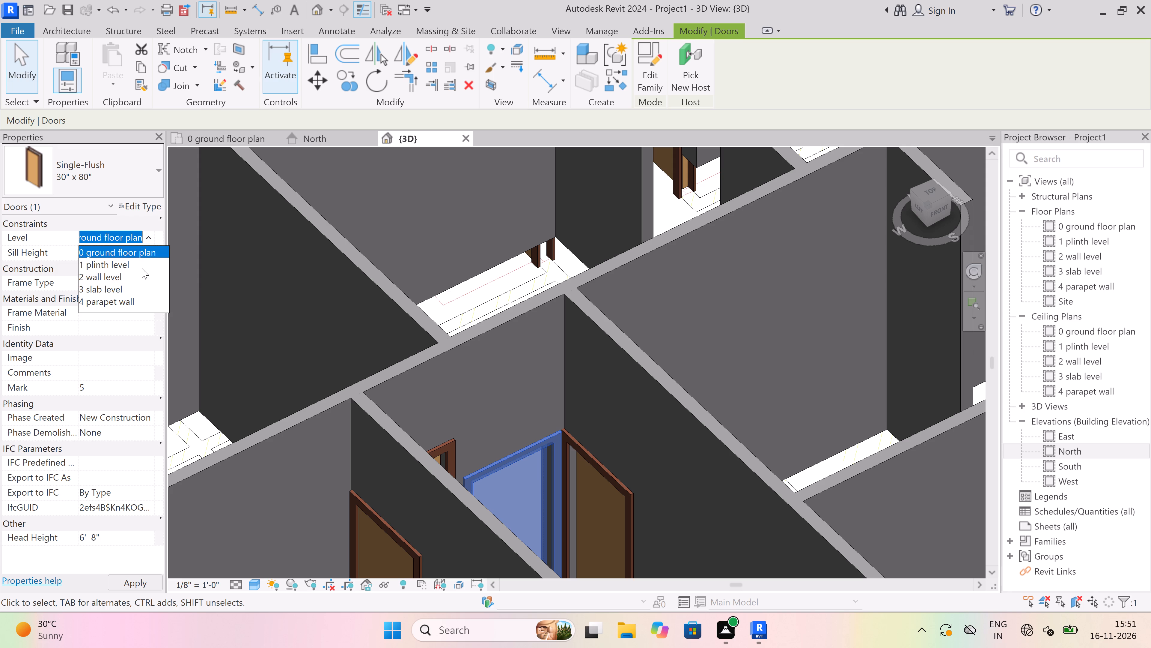
left_click(142, 268)
key("Escape")
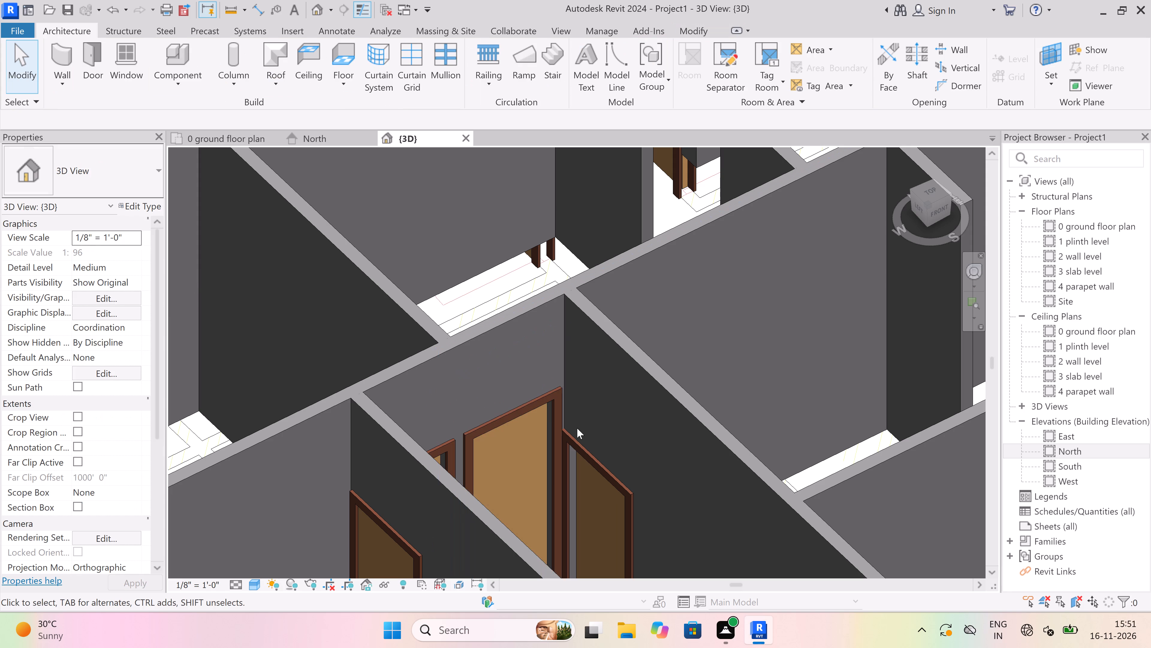
Set the level of the door with mark 7, in the east side wall of the central stair lobby, to 1 plinth level.
scroll(536, 417, "down", 4)
scroll(590, 454, "up", 7)
left_click(574, 455)
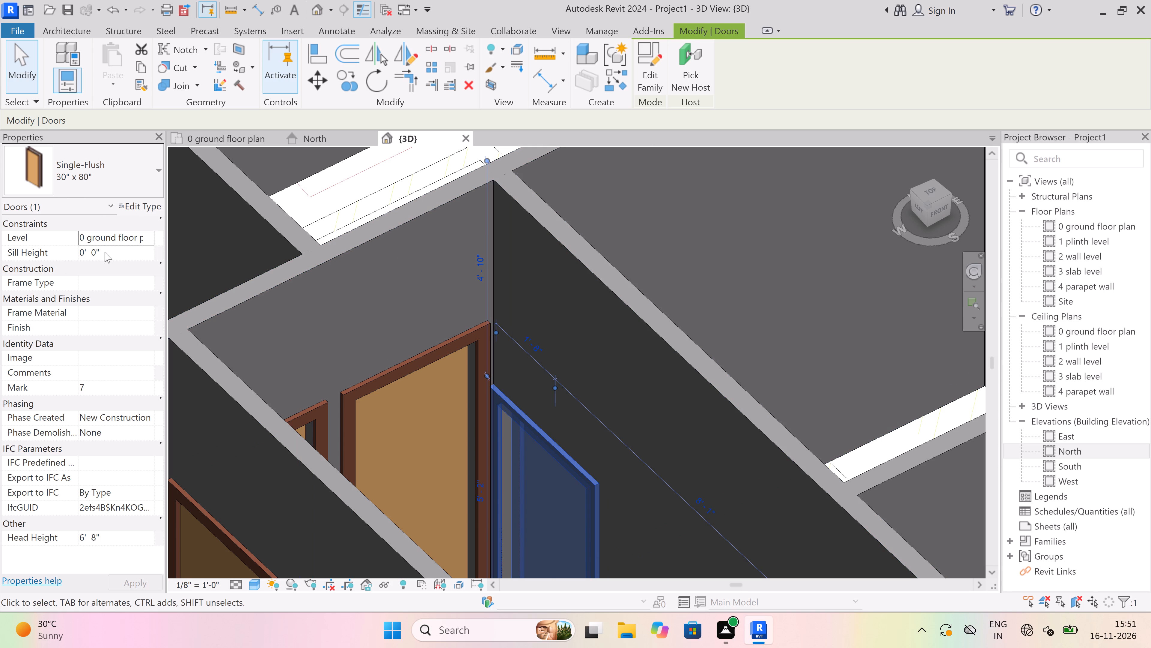
left_click(146, 234)
left_click(141, 268)
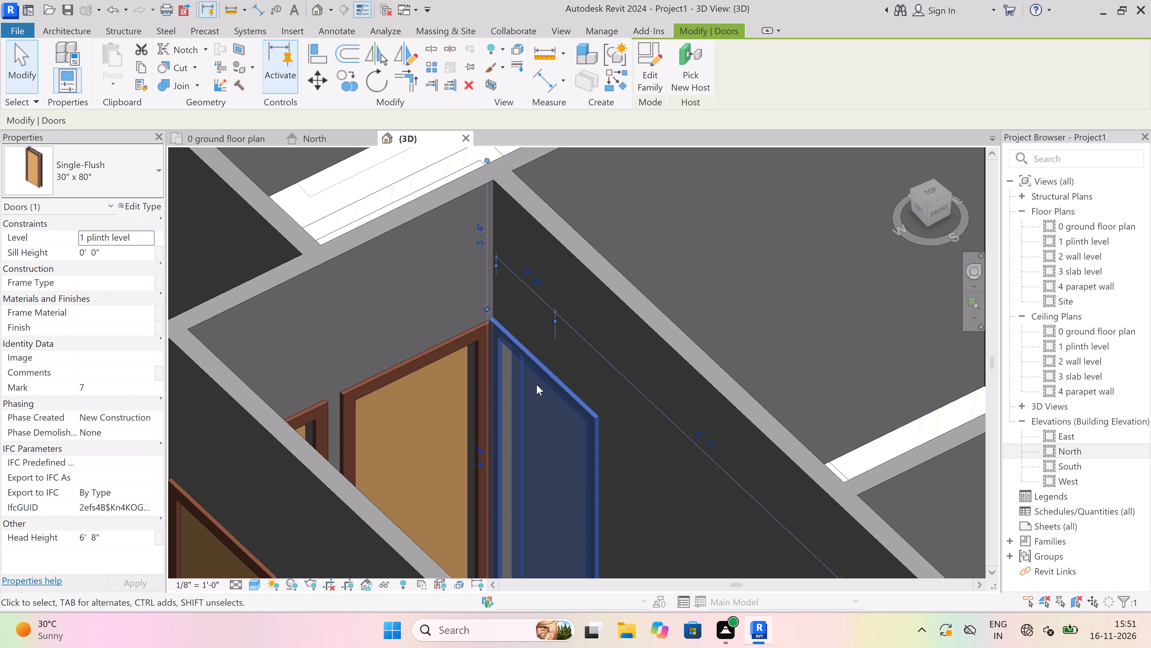
key("Escape")
Change the level of the door with mark 12, in the side wall of the front room east of the staircase, to 1 plinth level.
scroll(506, 384, "down", 11)
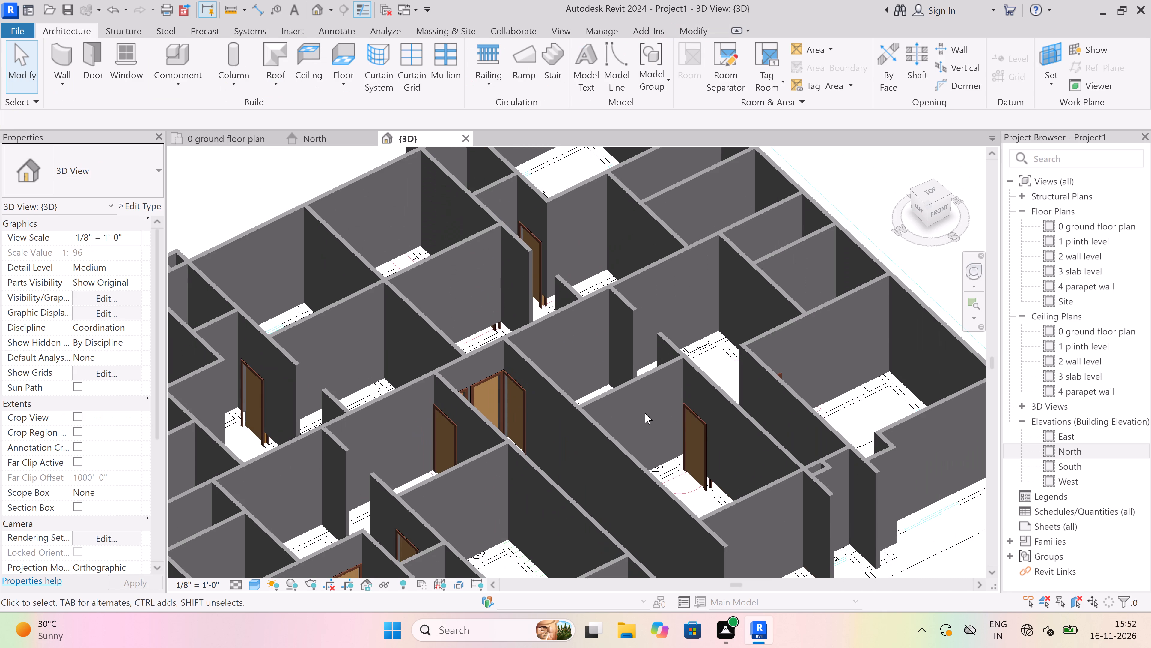
scroll(708, 416, "up", 11)
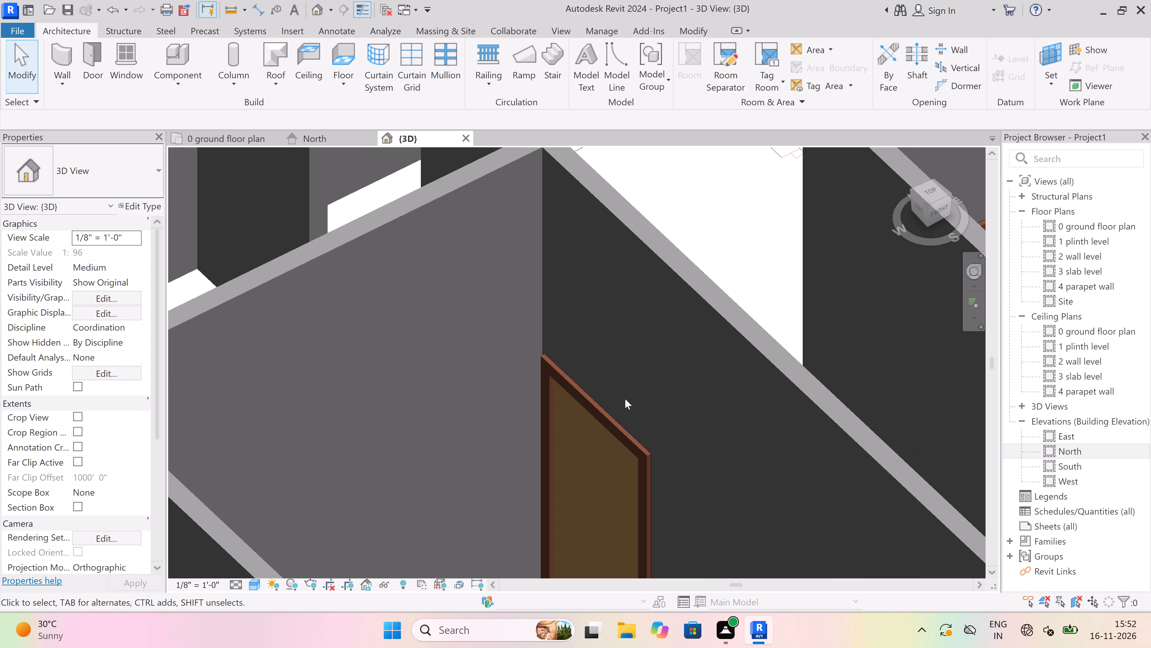
left_click(615, 429)
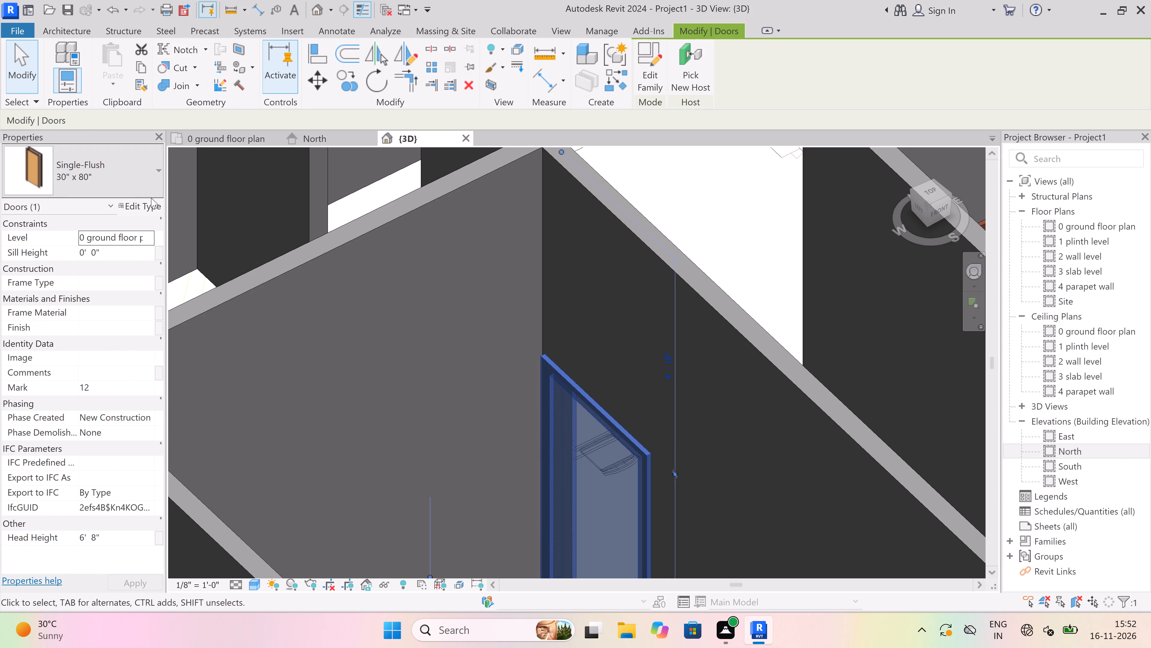
left_click(145, 238)
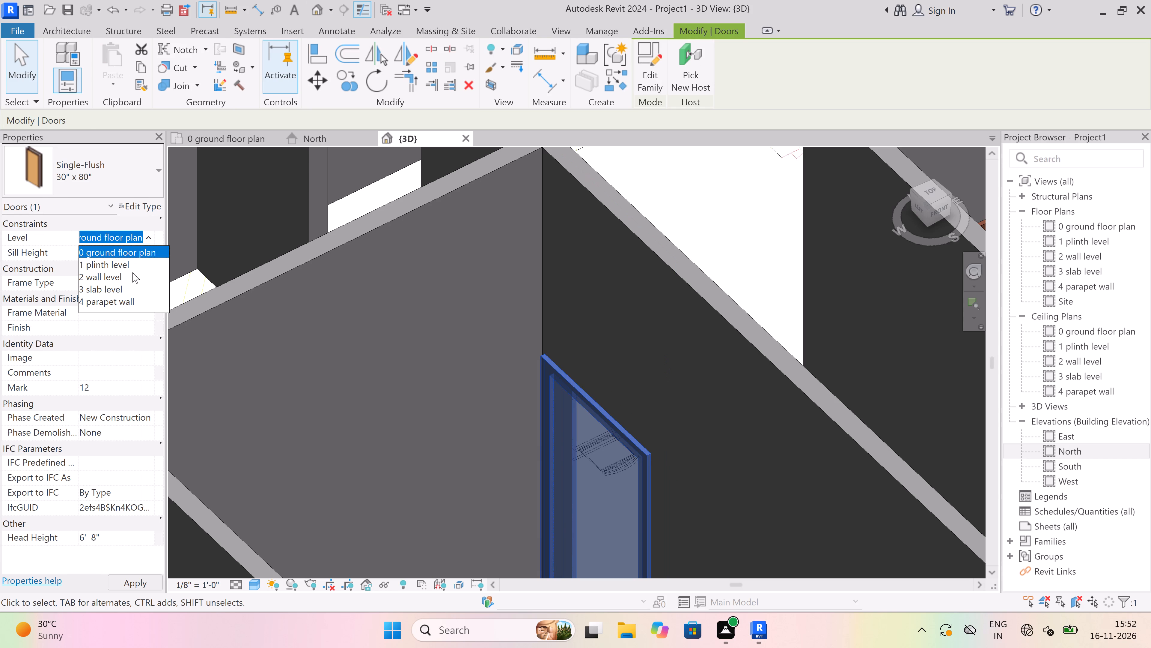
left_click(135, 266)
key("Escape")
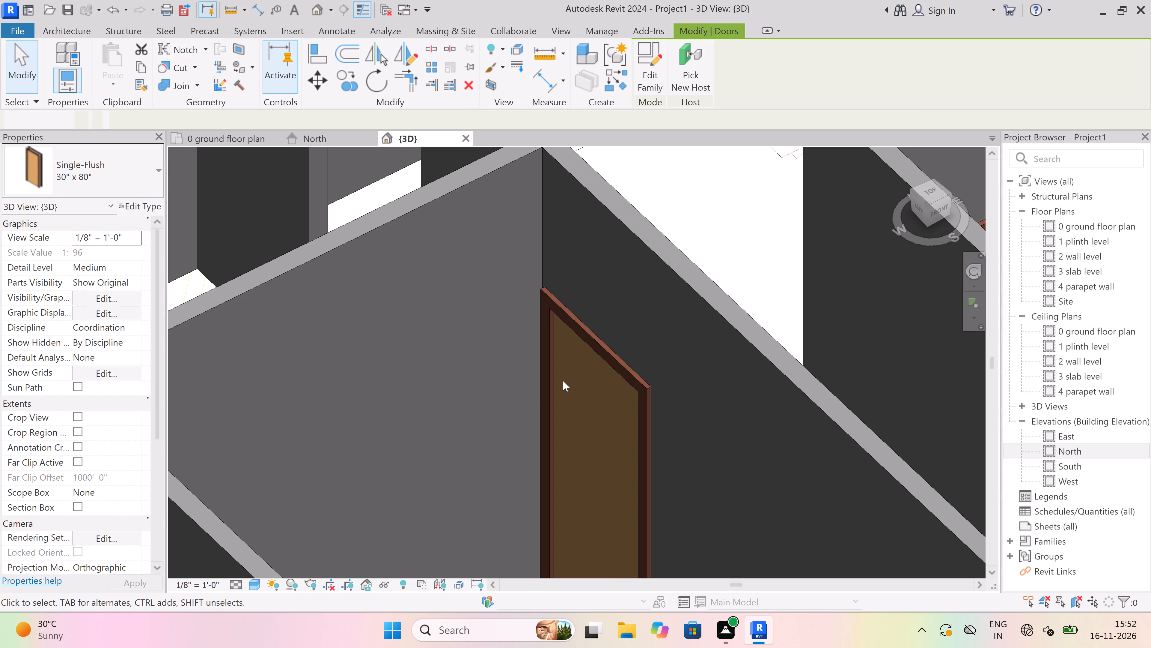
Assign the door with mark 2, in the passage side wall near the western rear bedroom, to 1 plinth level.
scroll(563, 381, "down", 20)
scroll(563, 381, "down", 5)
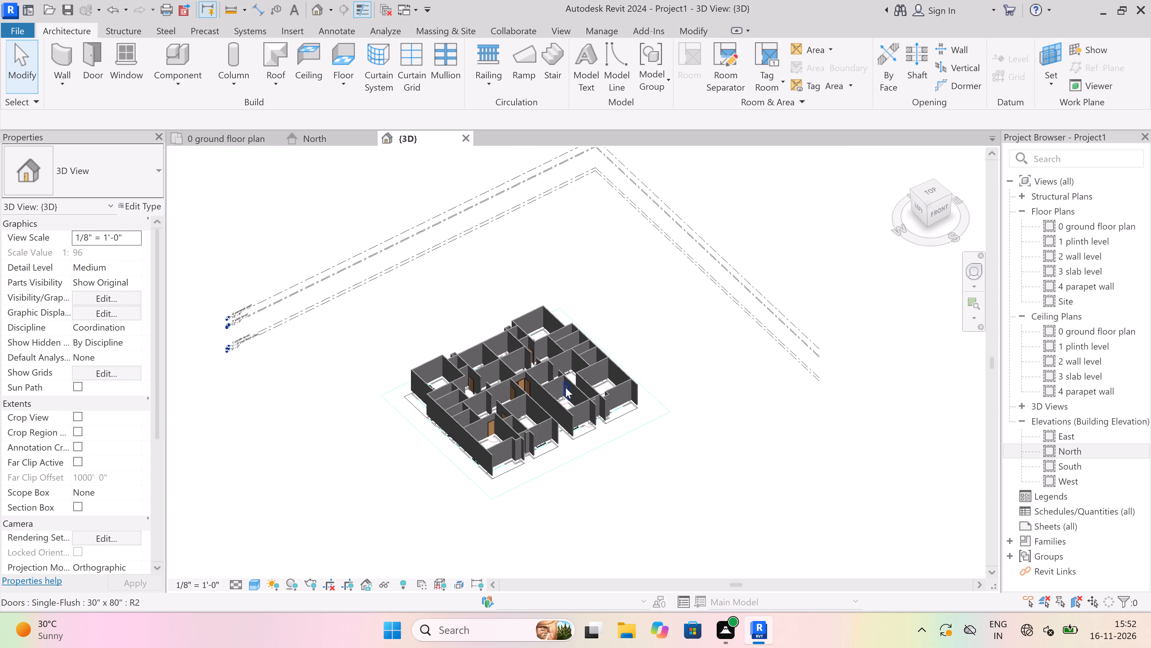
scroll(566, 388, "down", 1)
scroll(495, 372, "up", 4)
scroll(513, 412, "up", 8)
scroll(524, 374, "up", 4)
scroll(548, 341, "up", 2)
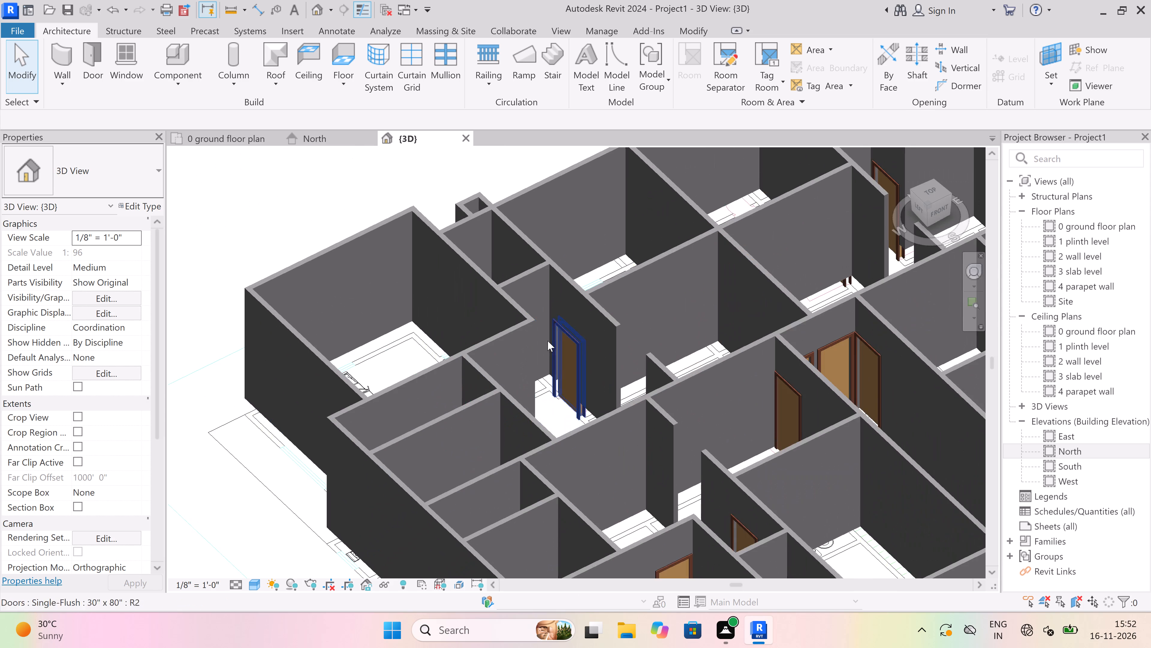
scroll(548, 341, "up", 4)
left_click(577, 325)
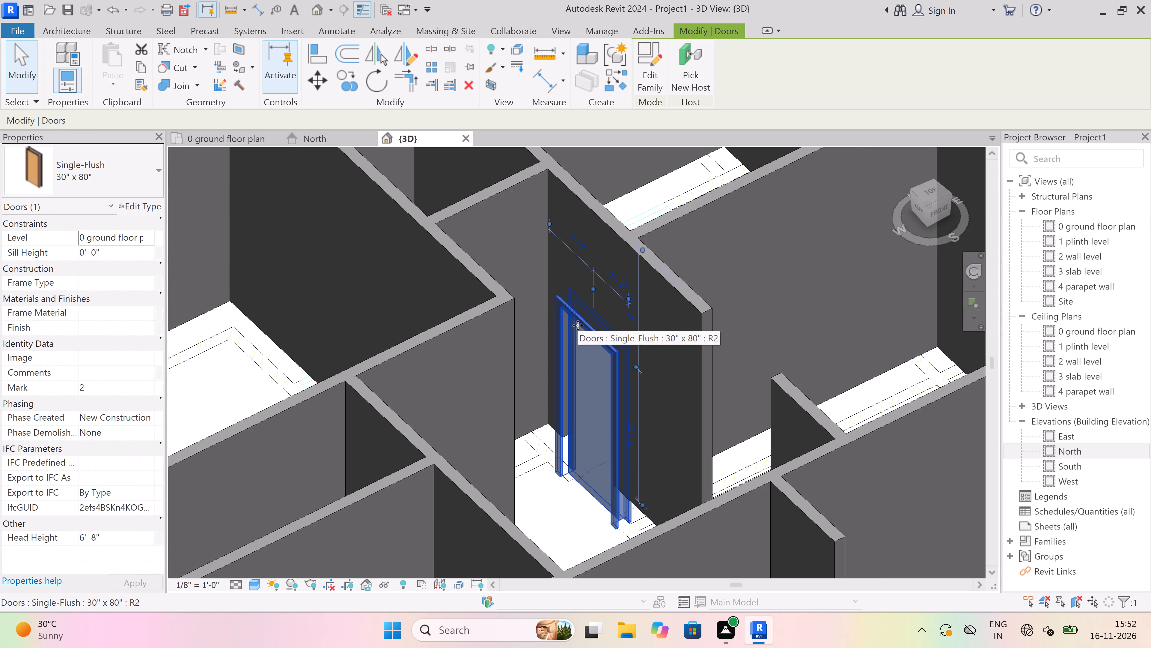
left_click(148, 236)
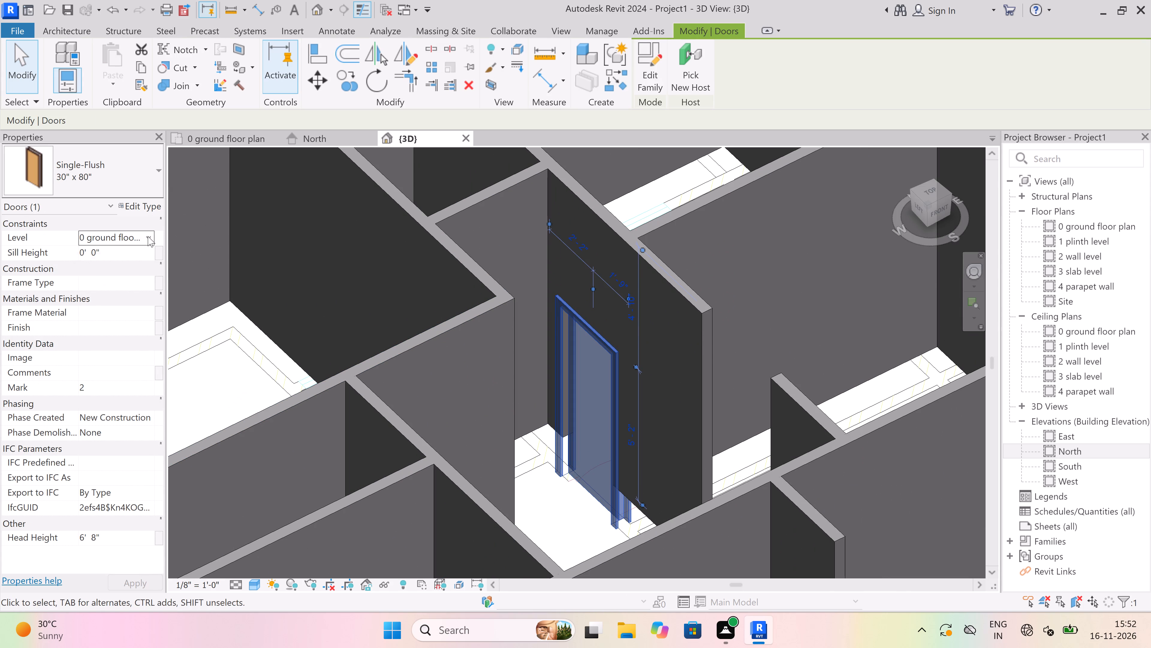
left_click(143, 266)
scroll(589, 411, "down", 4)
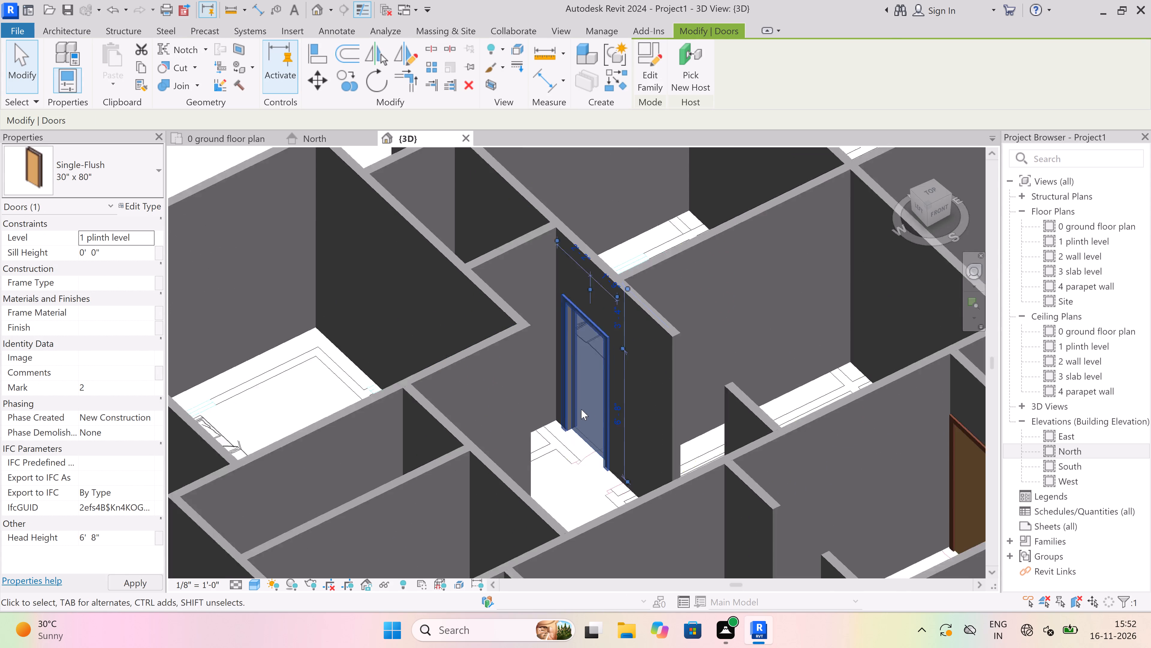
scroll(581, 409, "down", 13)
scroll(563, 436, "up", 3)
scroll(583, 422, "up", 3)
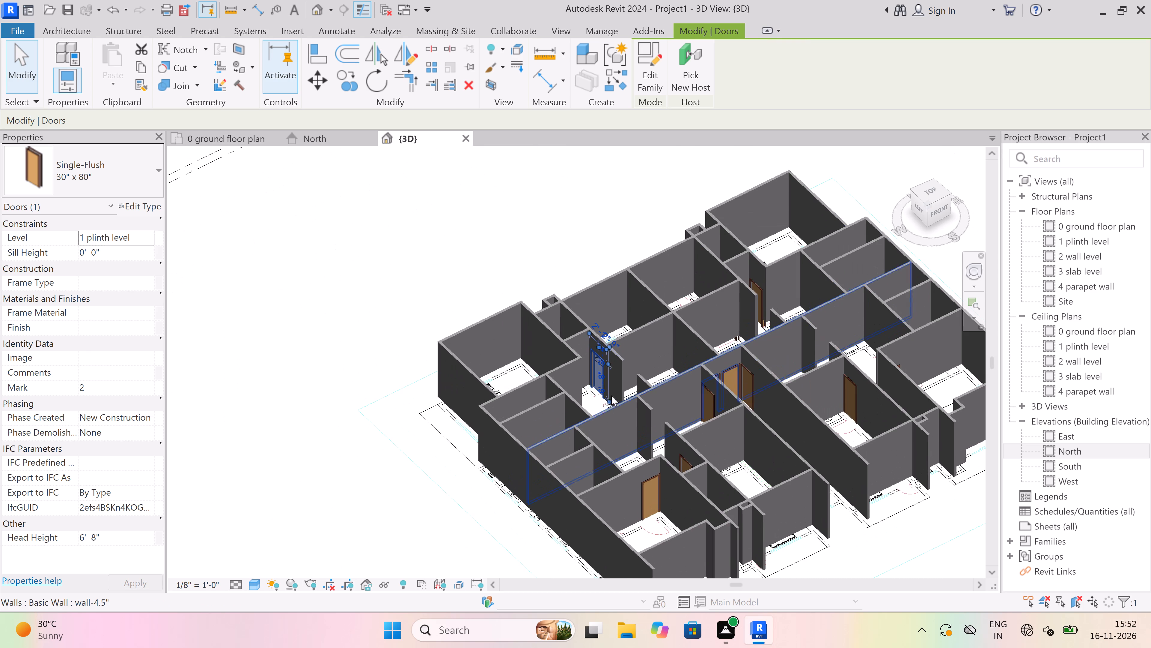
key("Escape")
Check the level of the door with mark 10 in the side wall of the front room beside the staircase.
scroll(753, 392, "up", 2)
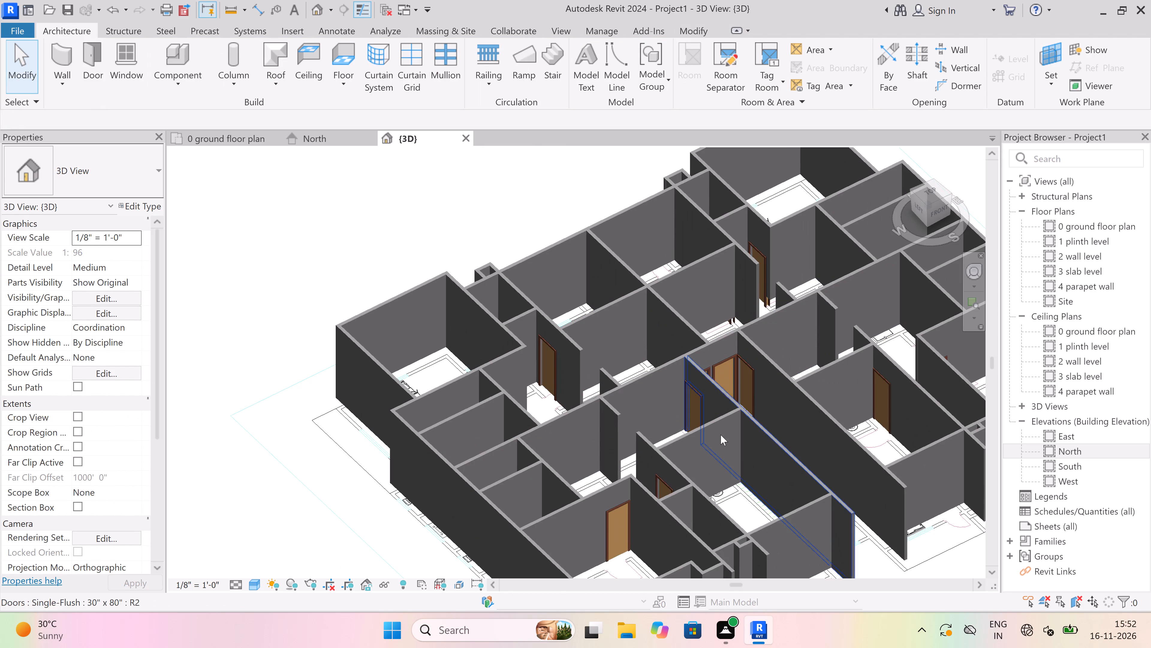
scroll(663, 498, "up", 7)
left_click(667, 478)
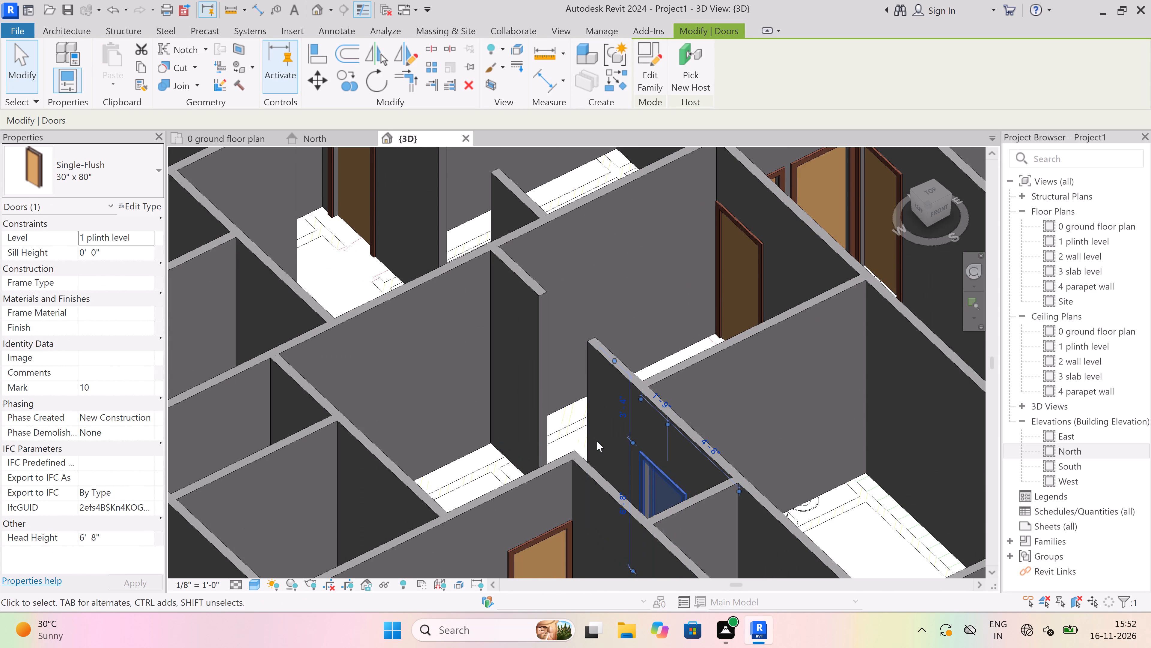
key("Escape")
scroll(590, 395, "down", 12)
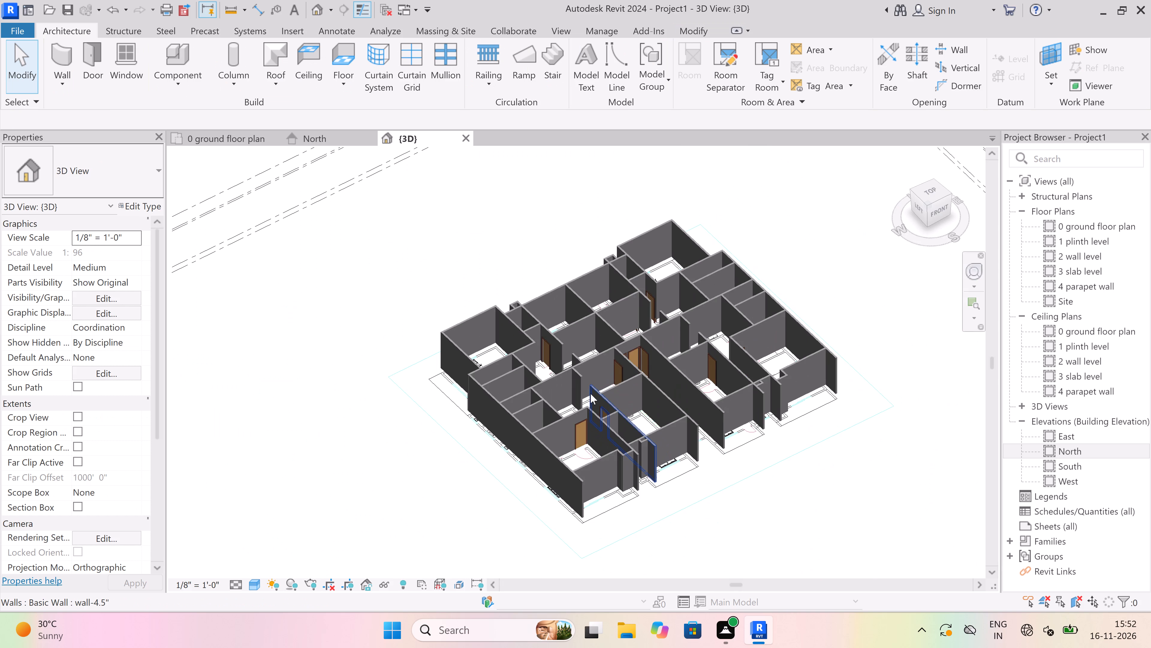
Set the level of the door with mark 4, in the passage side wall near the eastern rear bedroom, to 1 plinth level.
scroll(594, 342, "up", 3)
scroll(652, 359, "up", 4)
scroll(600, 377, "down", 8)
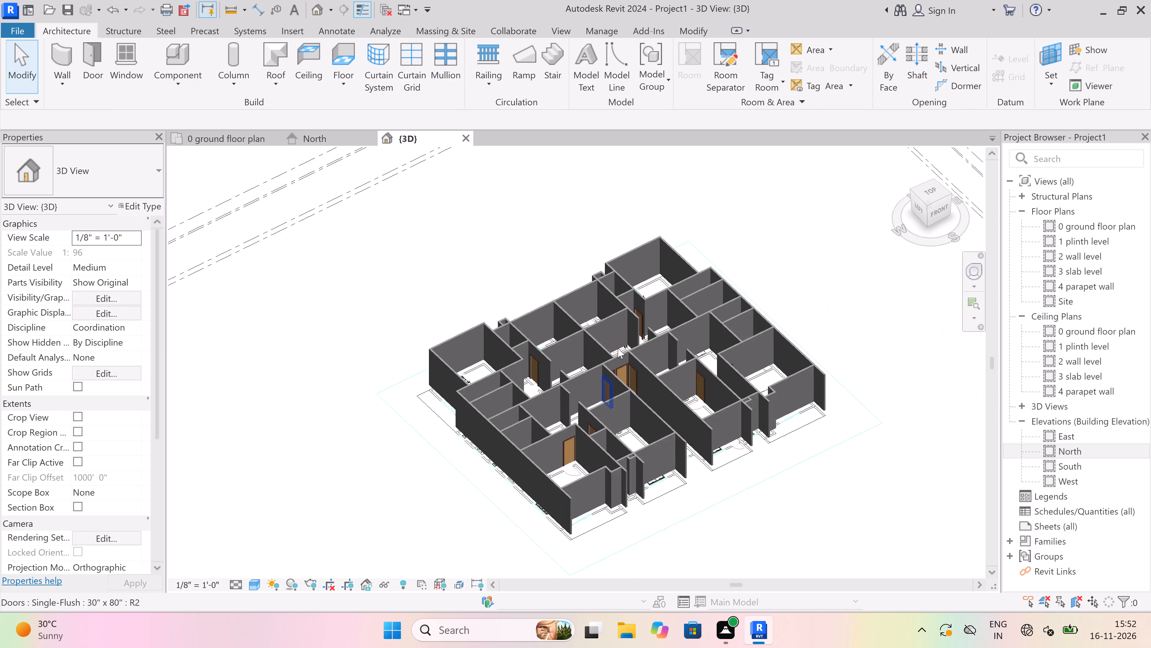
scroll(637, 302, "up", 9)
scroll(615, 378, "up", 4)
scroll(638, 361, "up", 5)
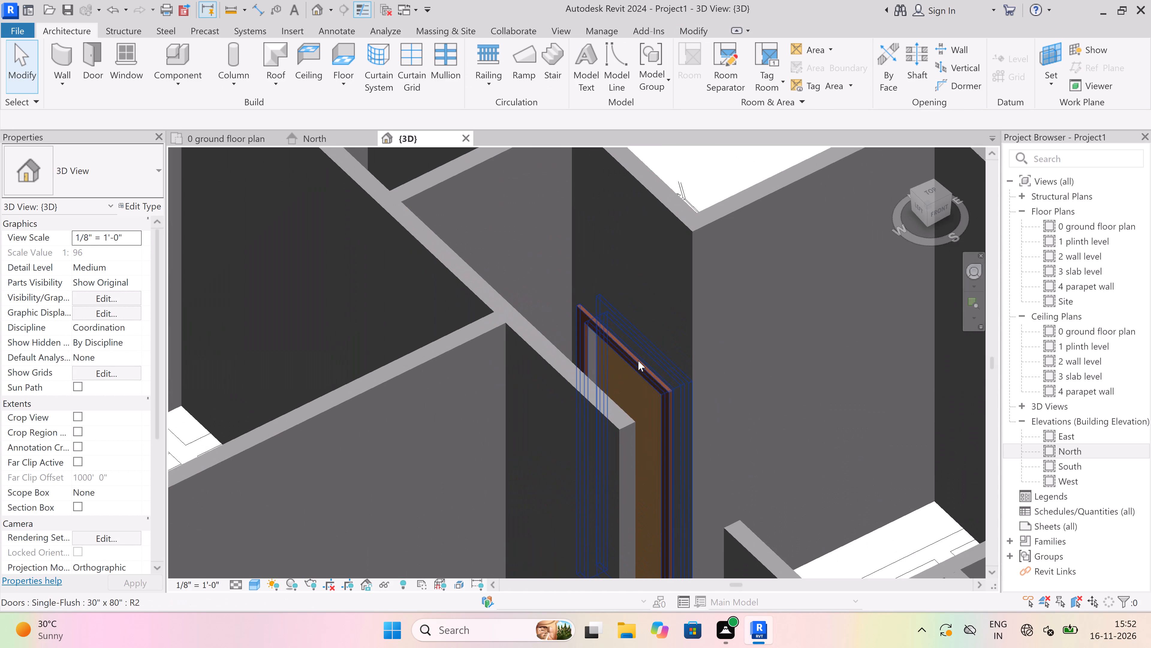
scroll(638, 361, "up", 3)
left_click(638, 361)
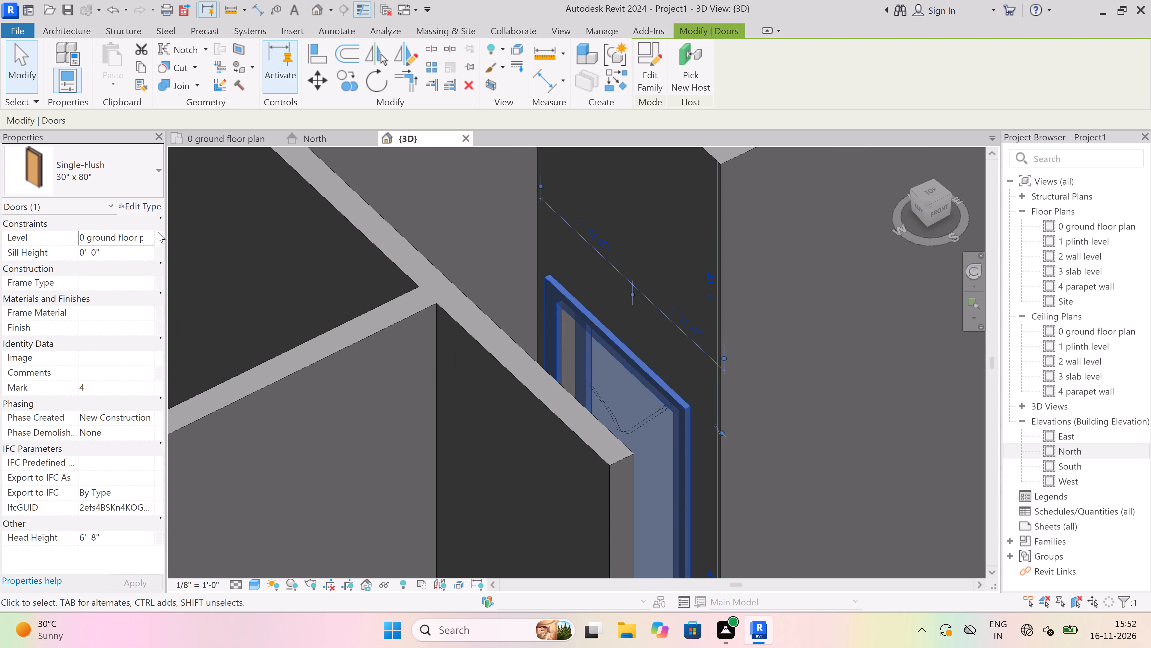
left_click(144, 235)
left_click(138, 261)
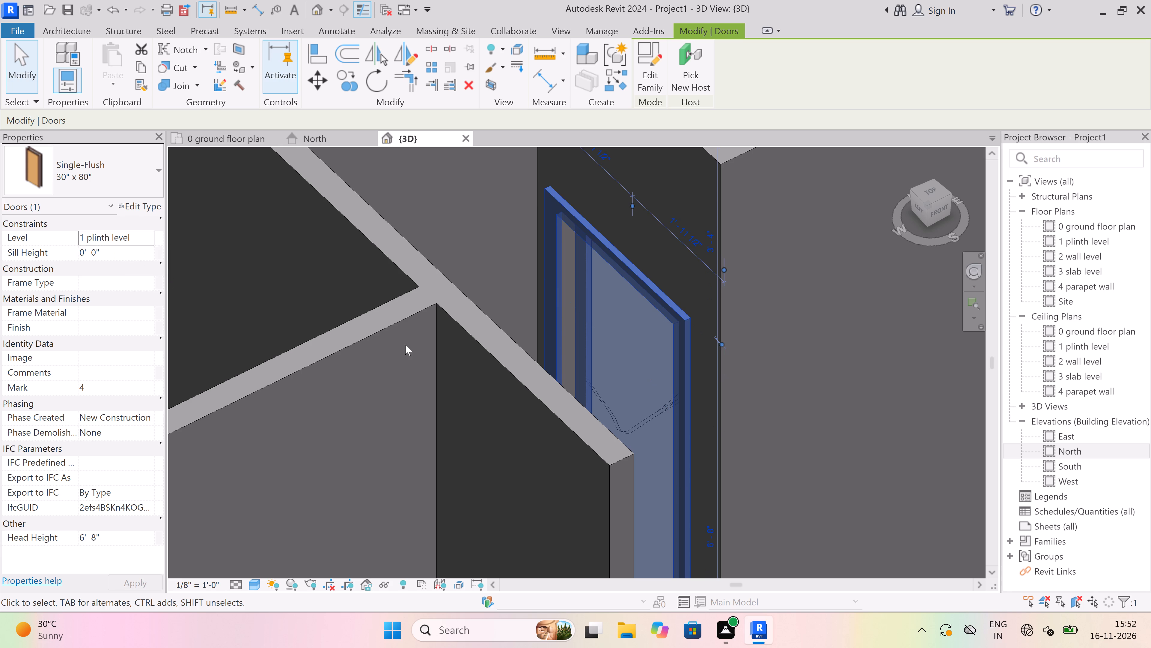
key("Escape")
Recheck the level of the door with mark 4 near the eastern rear bedroom and examine its placement in the wall.
scroll(475, 307, "down", 4)
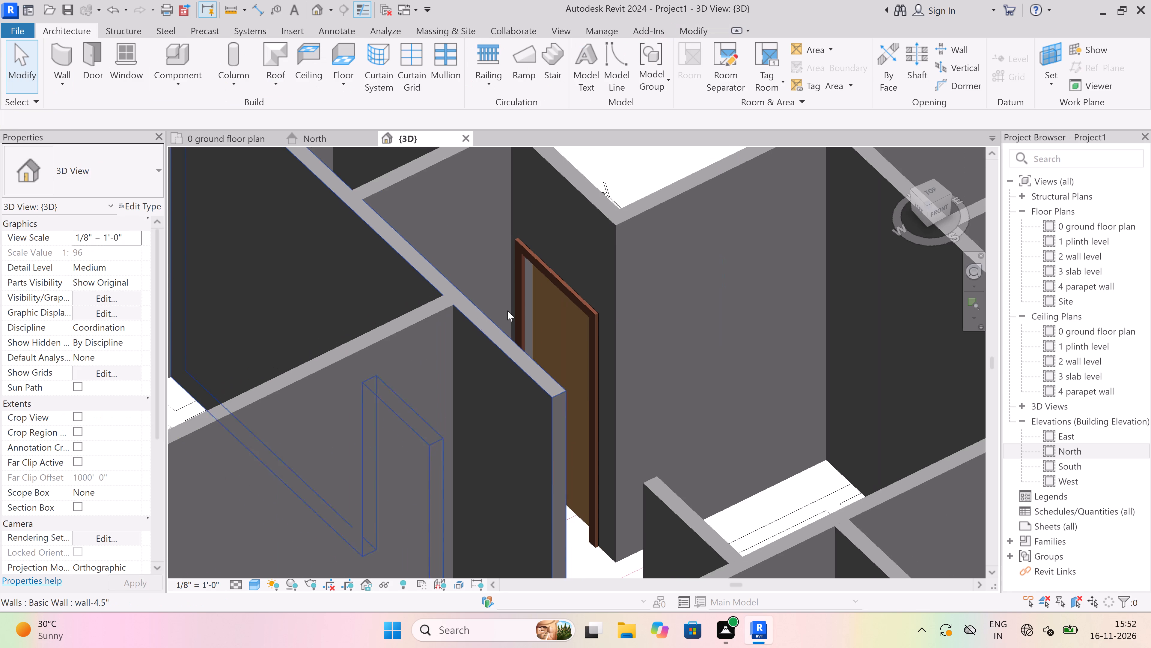
scroll(513, 310, "down", 5)
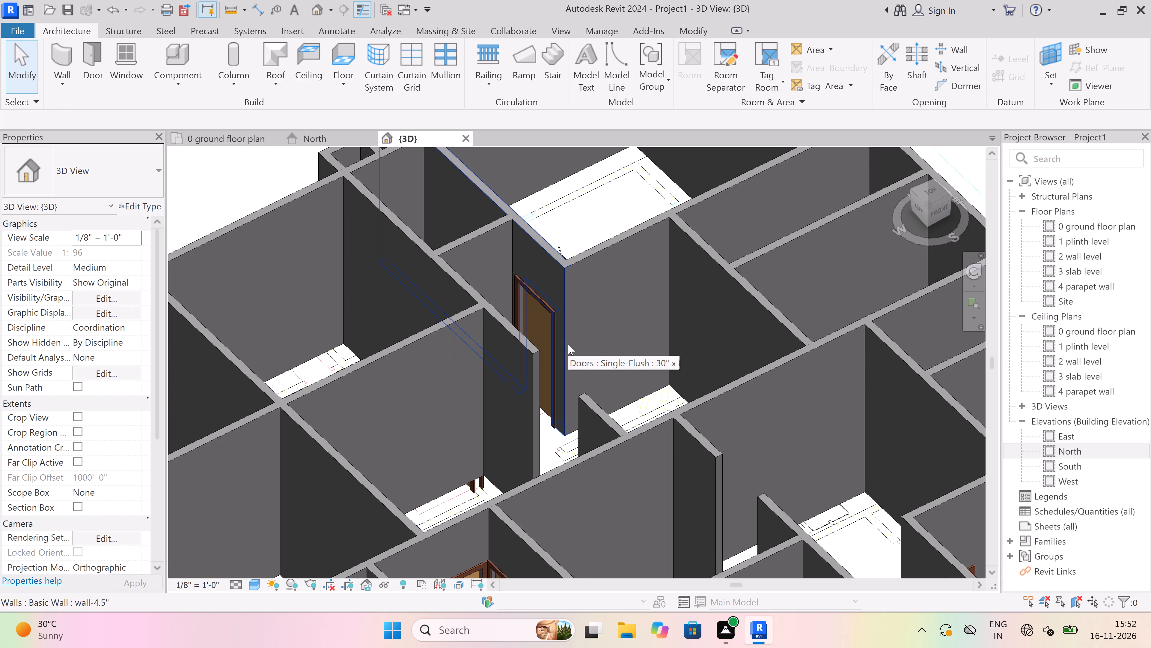
scroll(568, 344, "down", 1)
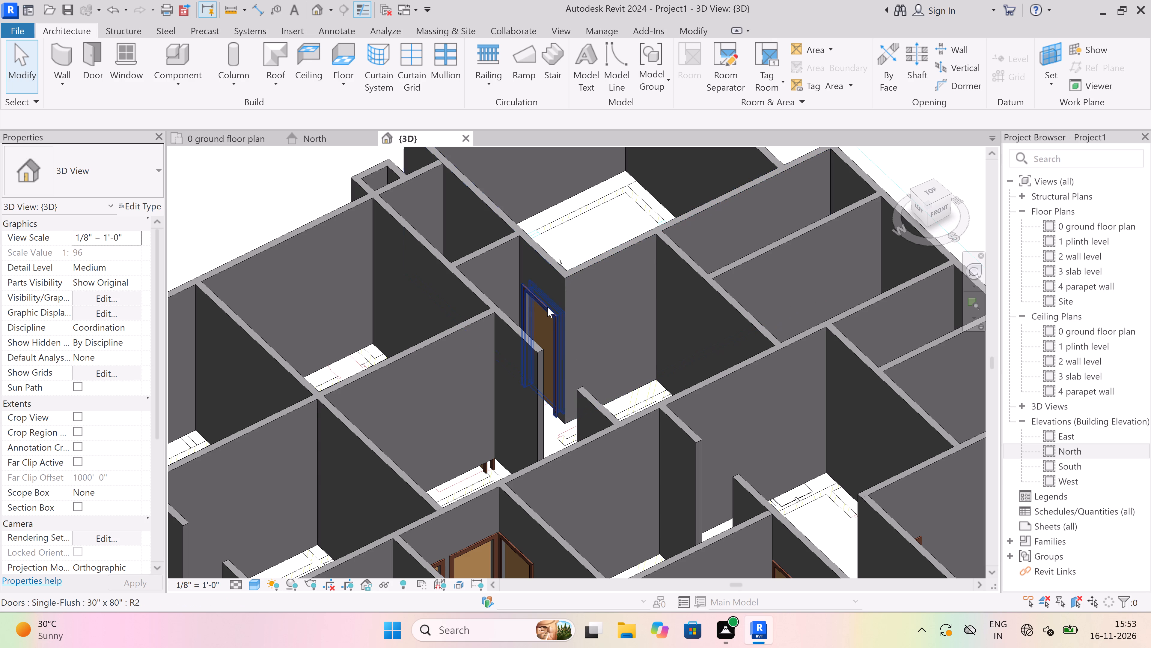
scroll(545, 309, "up", 8)
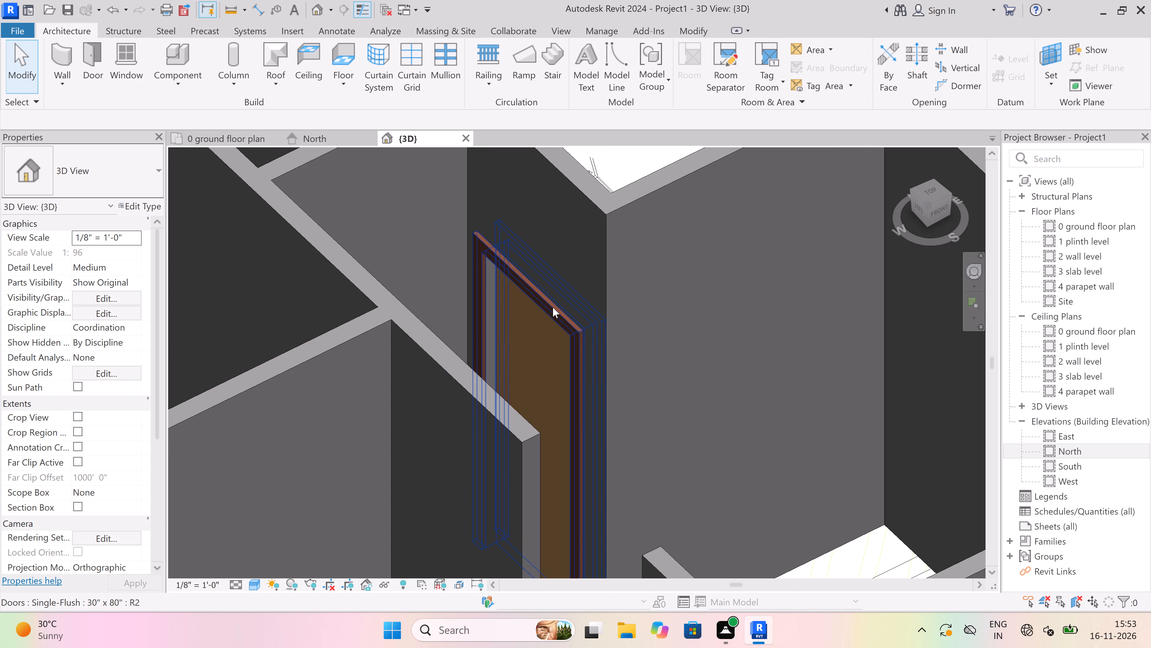
left_click(553, 307)
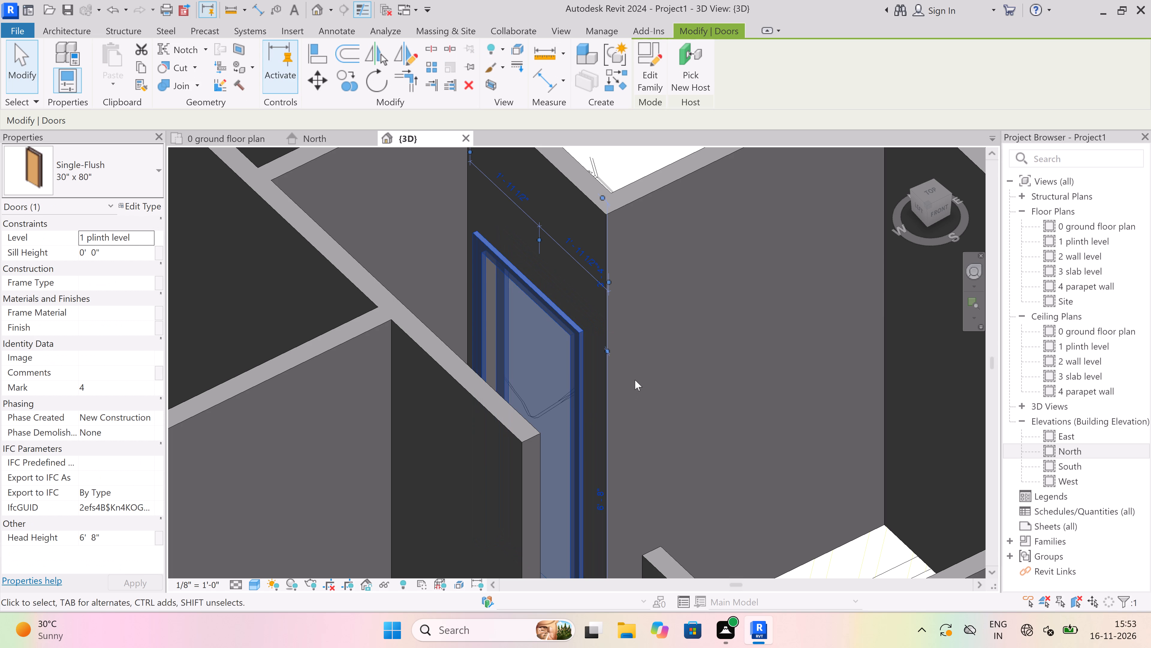
key("Escape")
scroll(635, 380, "down", 4)
scroll(574, 393, "down", 4)
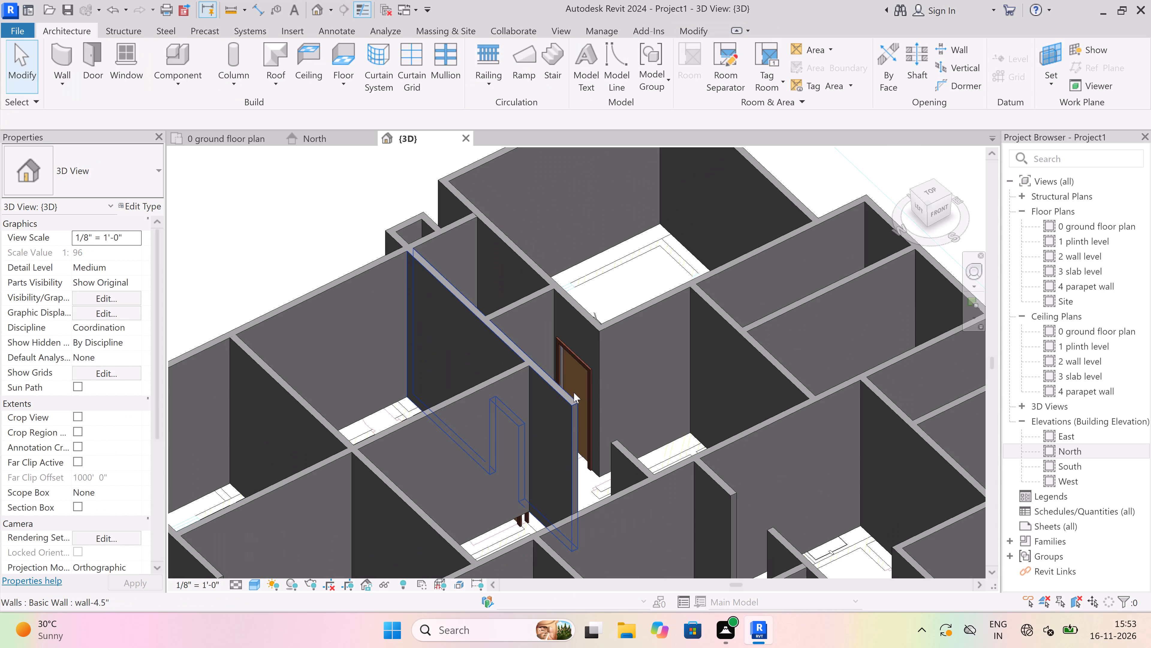
scroll(574, 392, "up", 6)
scroll(574, 299, "up", 3)
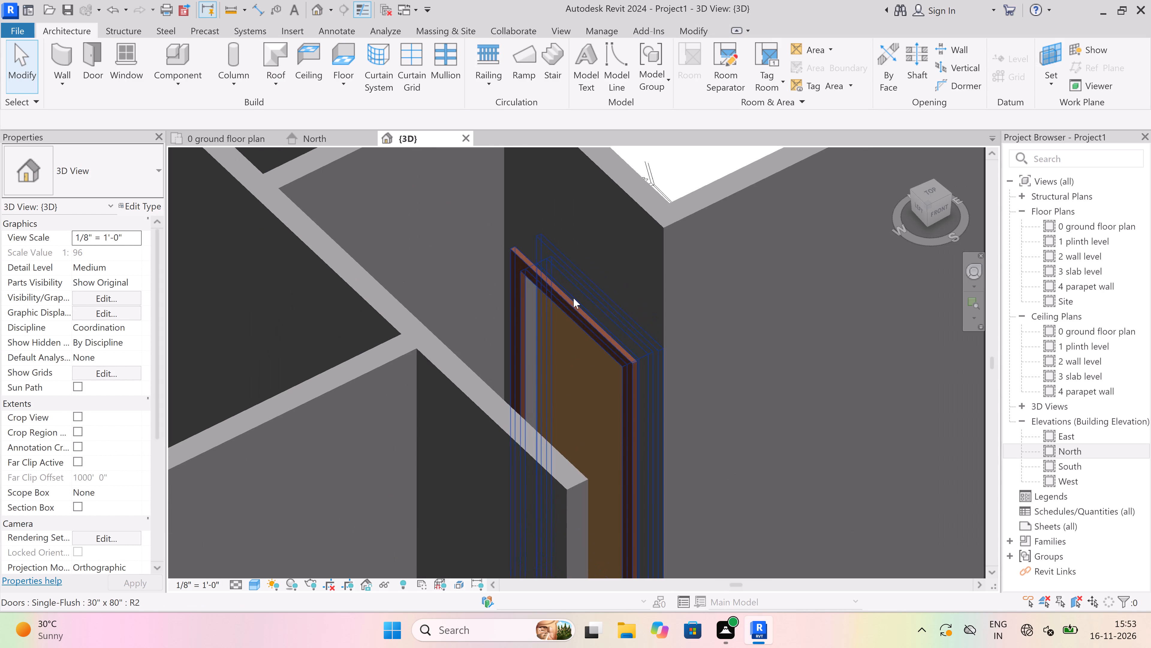
scroll(519, 289, "up", 4)
scroll(578, 321, "up", 3)
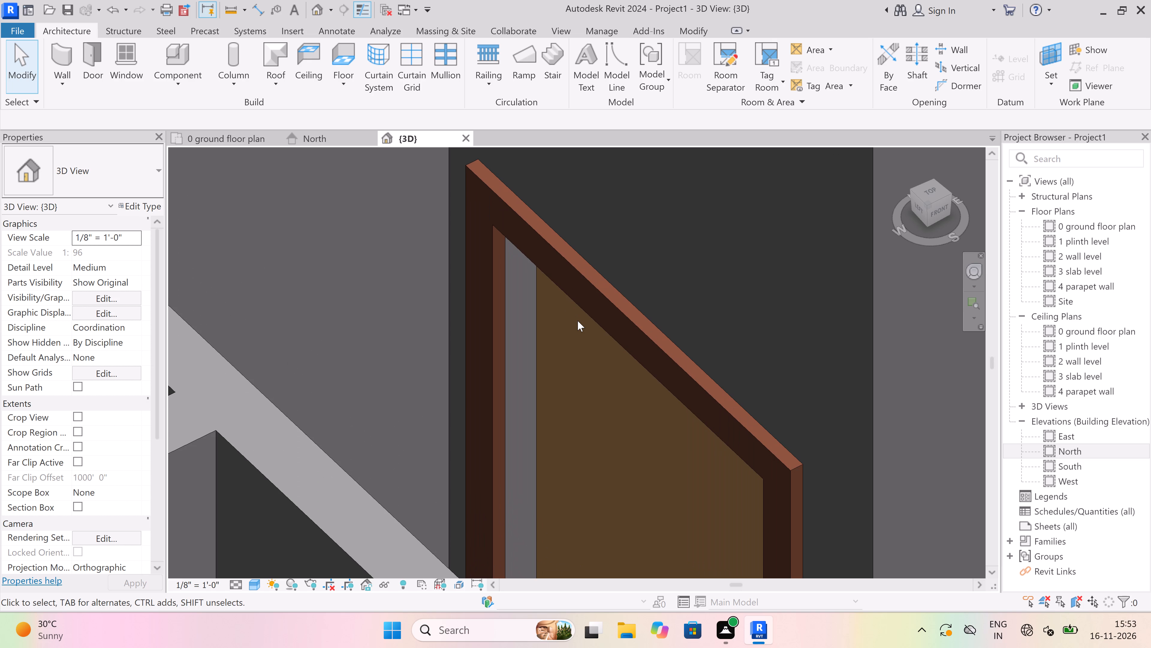
key("Escape")
scroll(578, 321, "up", 1)
scroll(578, 321, "down", 11)
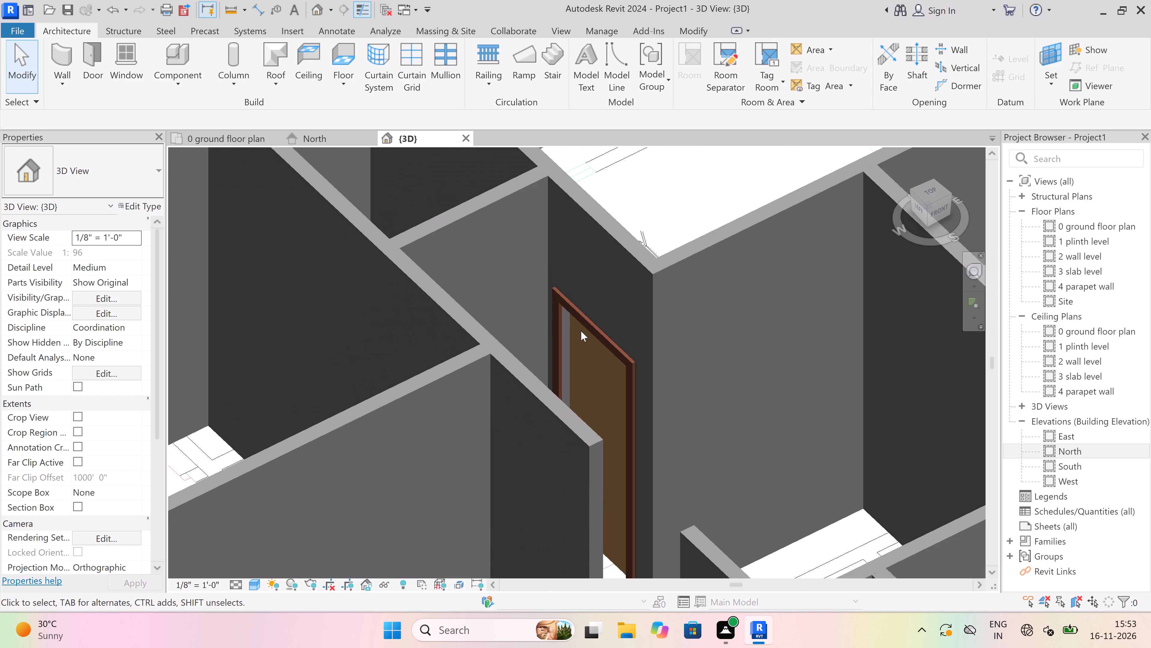
scroll(581, 331, "down", 20)
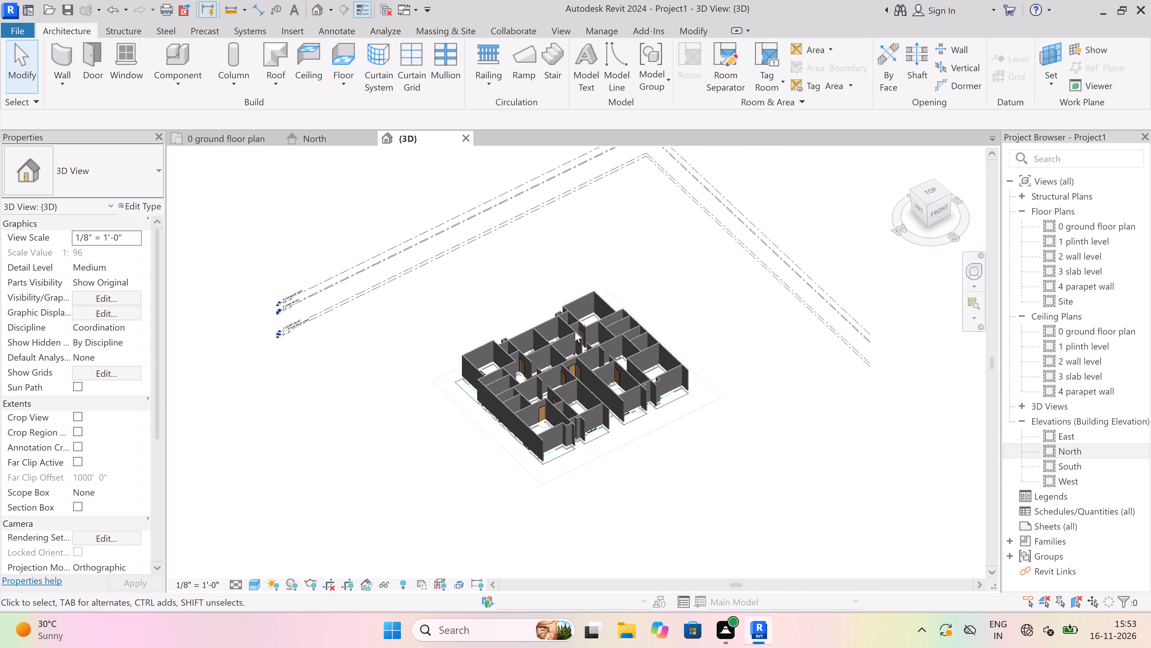
Set the level of the door with mark 1, in the wall between the northwest corner bedroom and its passage, to 1 plinth level.
scroll(501, 358, "up", 7)
scroll(505, 358, "down", 4)
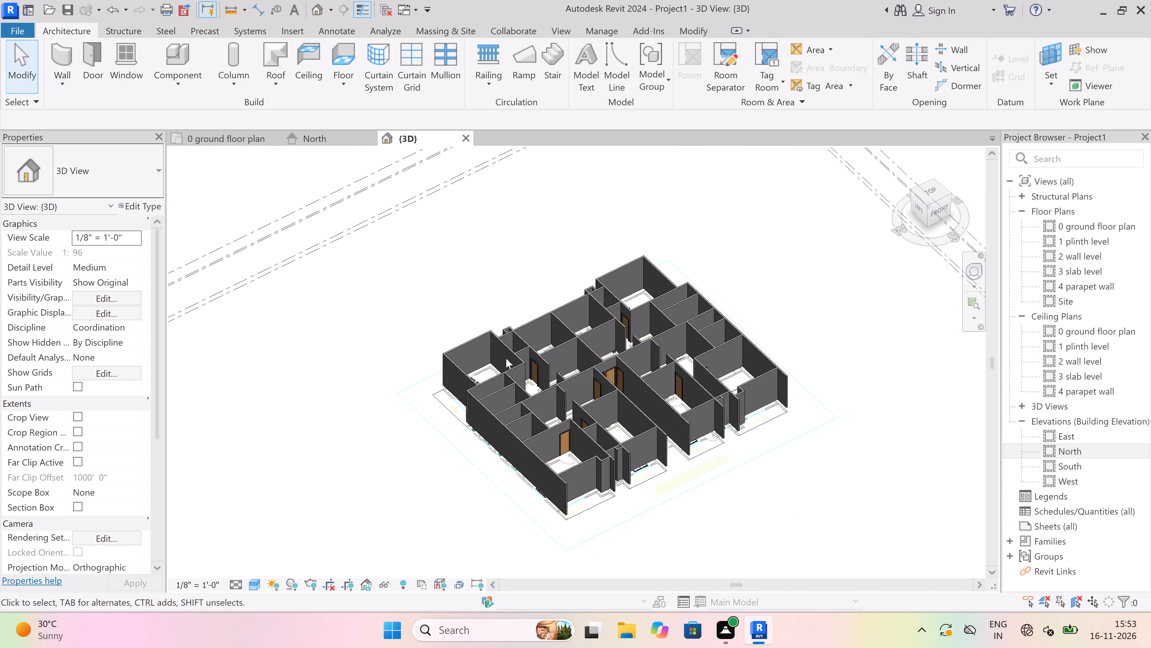
middle_click_drag(528, 348, 470, 364, "shift")
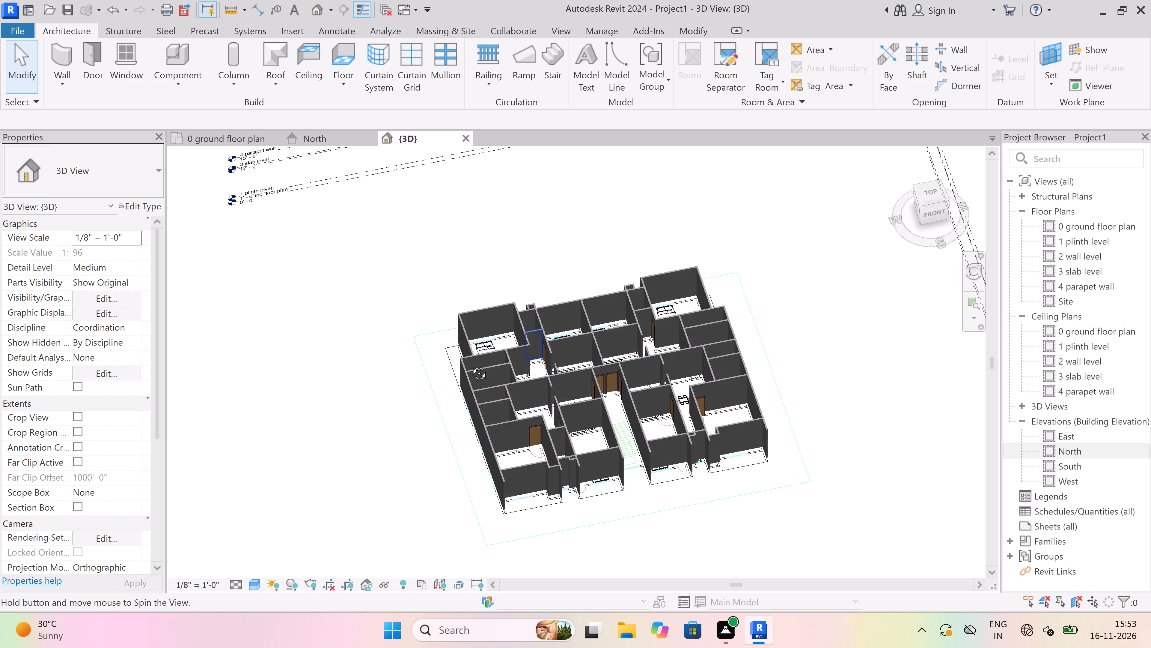
middle_click_drag(470, 364, 378, 358, "shift")
scroll(581, 279, "up", 1)
middle_click_drag(583, 279, 584, 302, "shift")
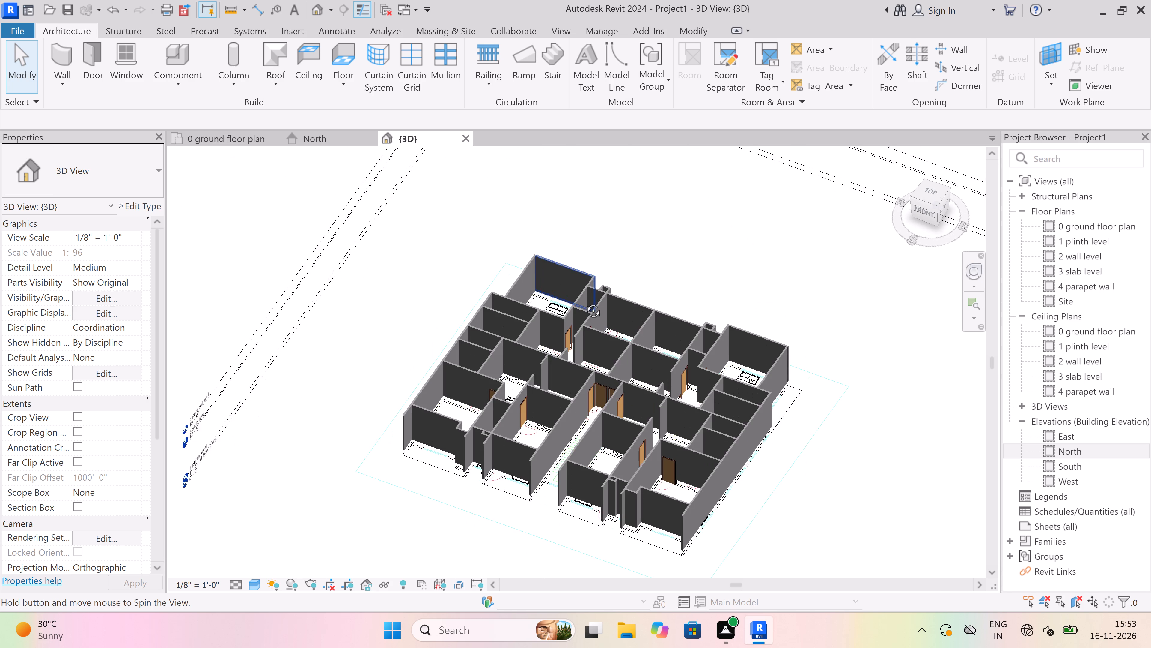
middle_click_drag(584, 302, 490, 355, "shift")
scroll(632, 328, "up", 9)
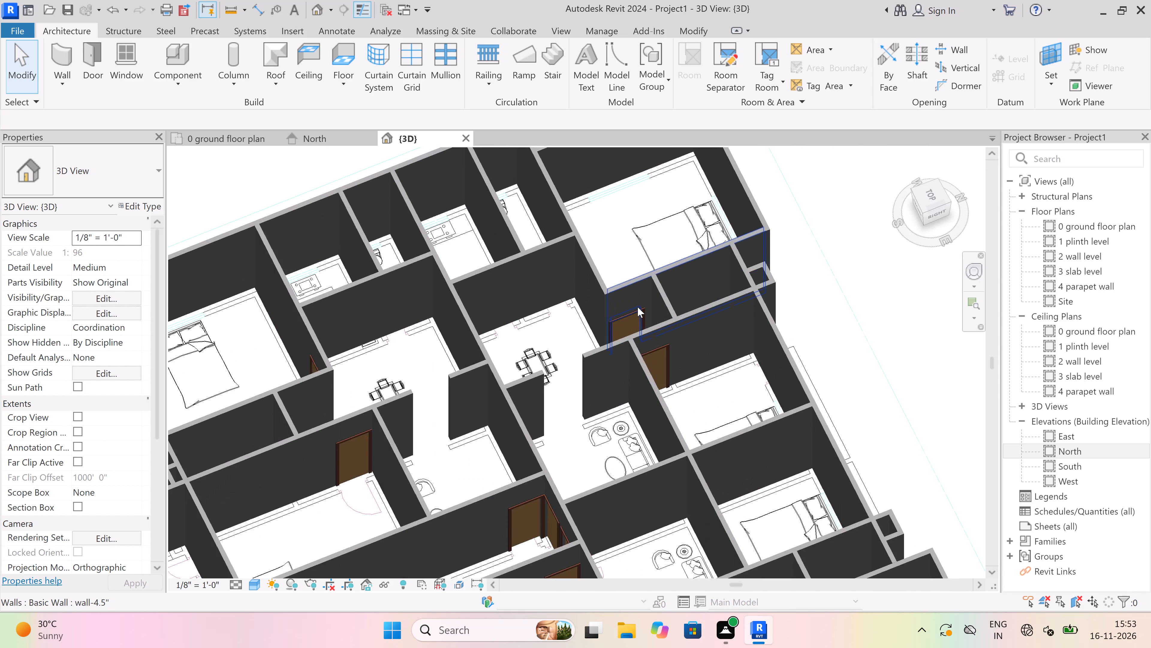
scroll(638, 307, "up", 7)
left_click(613, 330)
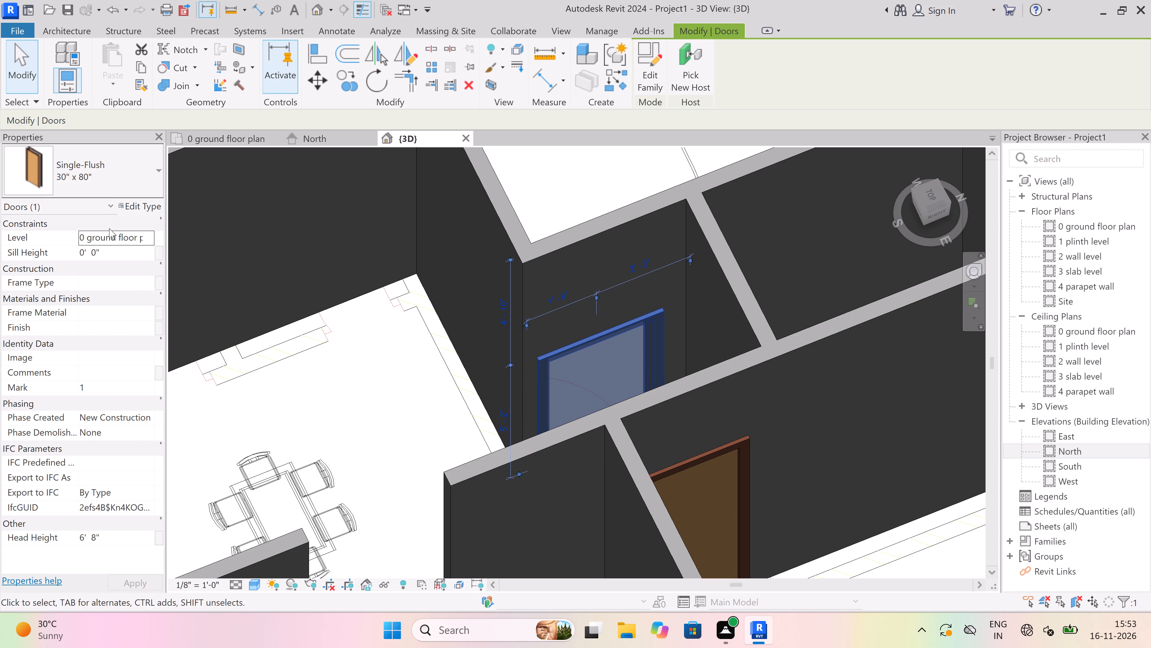
left_click(147, 238)
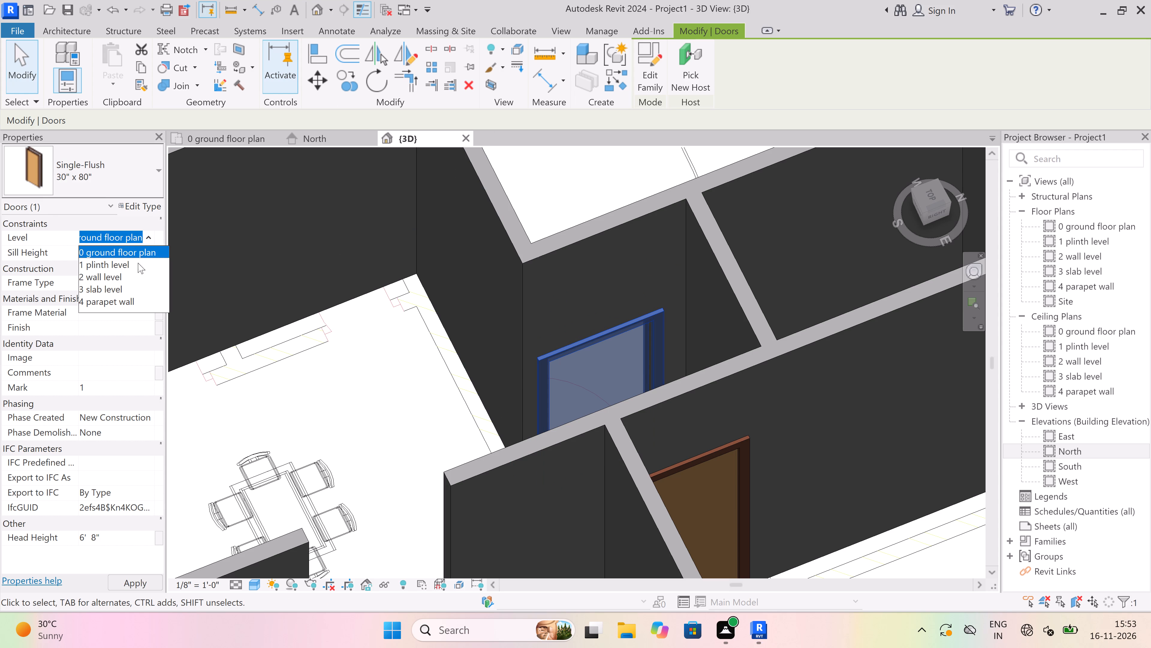
left_click(138, 263)
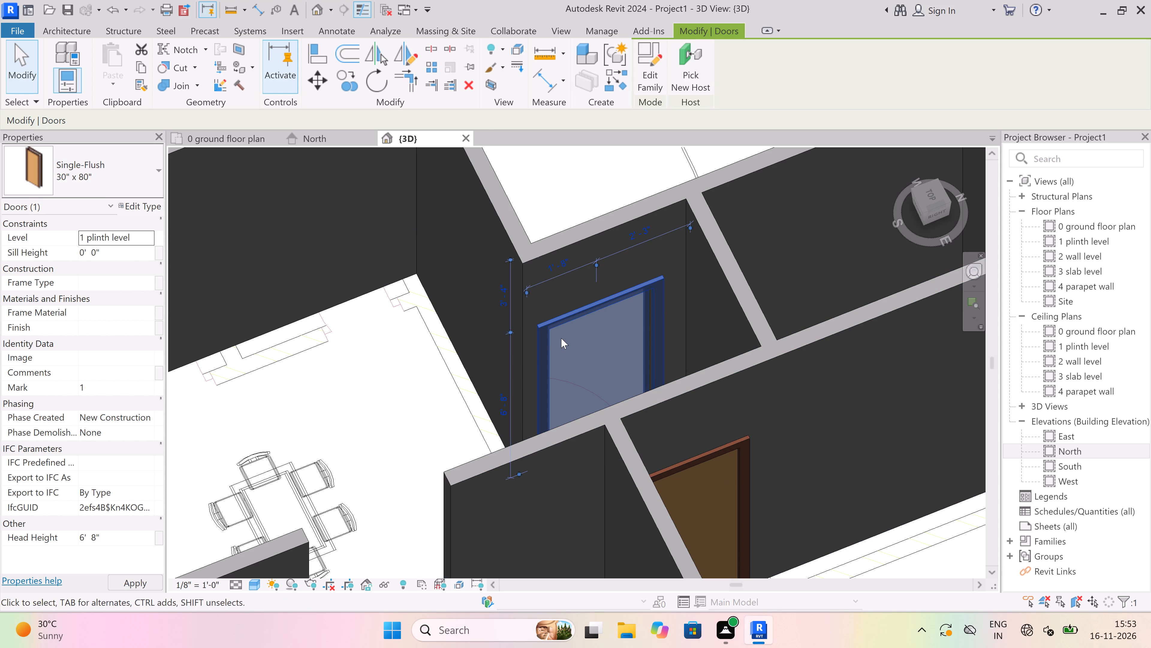
key("Escape")
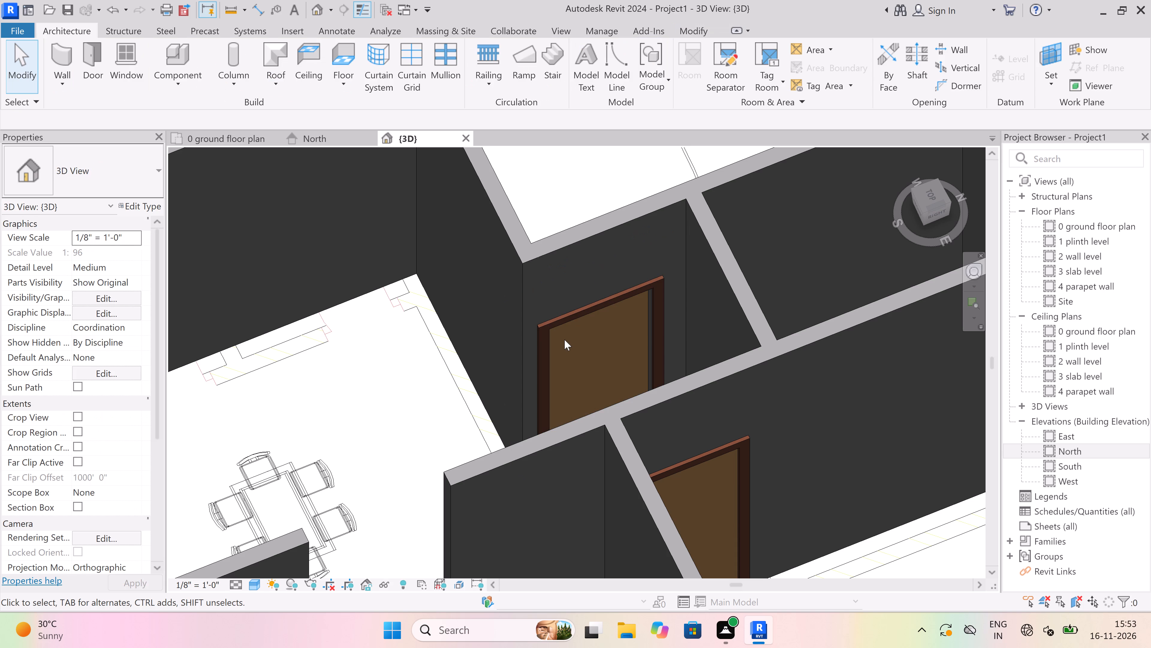
scroll(581, 334, "down", 4)
key("Escape")
Assign the door with mark 3, in the passage wall of the eastern apartment's inner rear bedroom, to 1 plinth level.
scroll(583, 335, "down", 6)
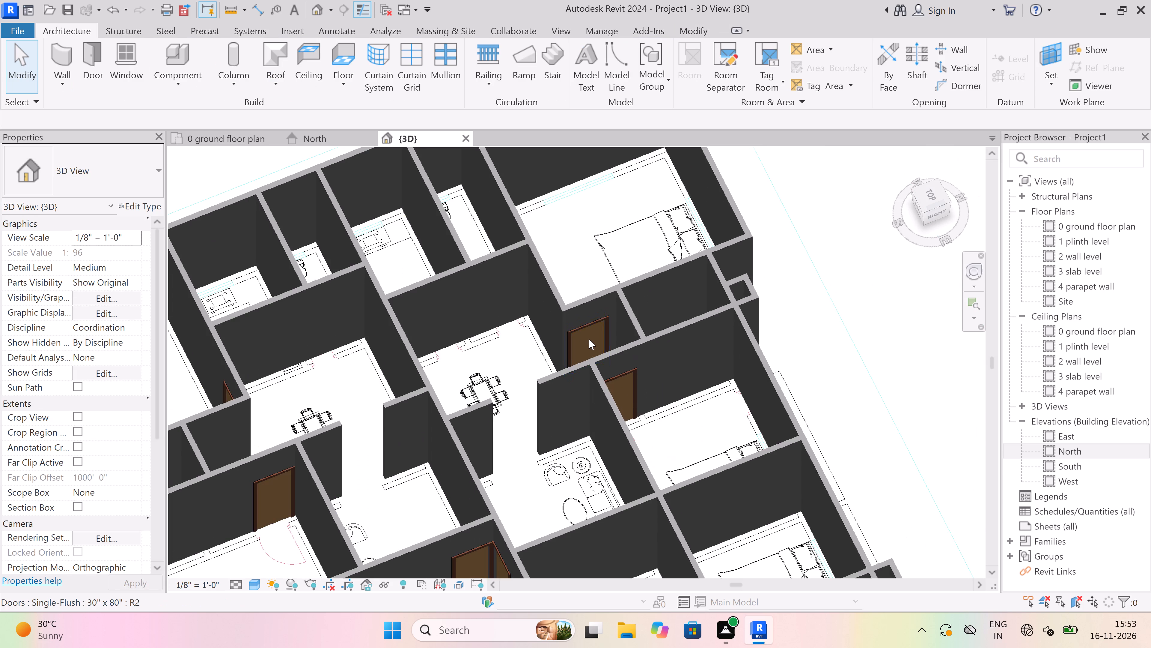
scroll(589, 339, "down", 11)
scroll(530, 392, "up", 12)
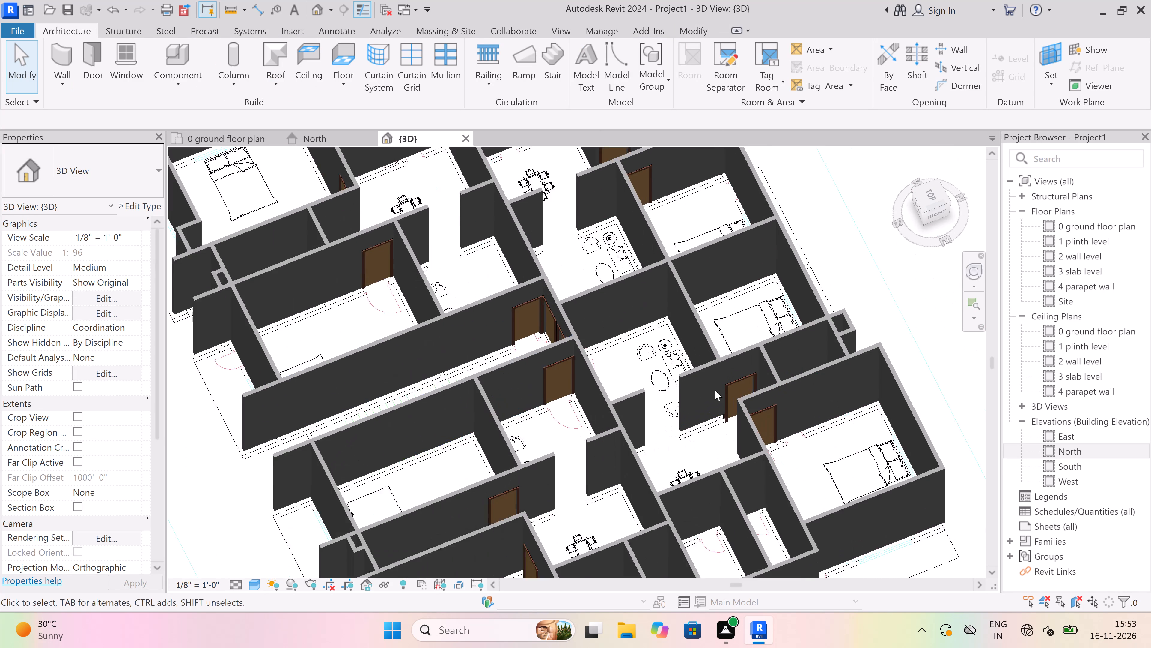
scroll(744, 395, "up", 4)
scroll(737, 371, "up", 5)
left_click(737, 366)
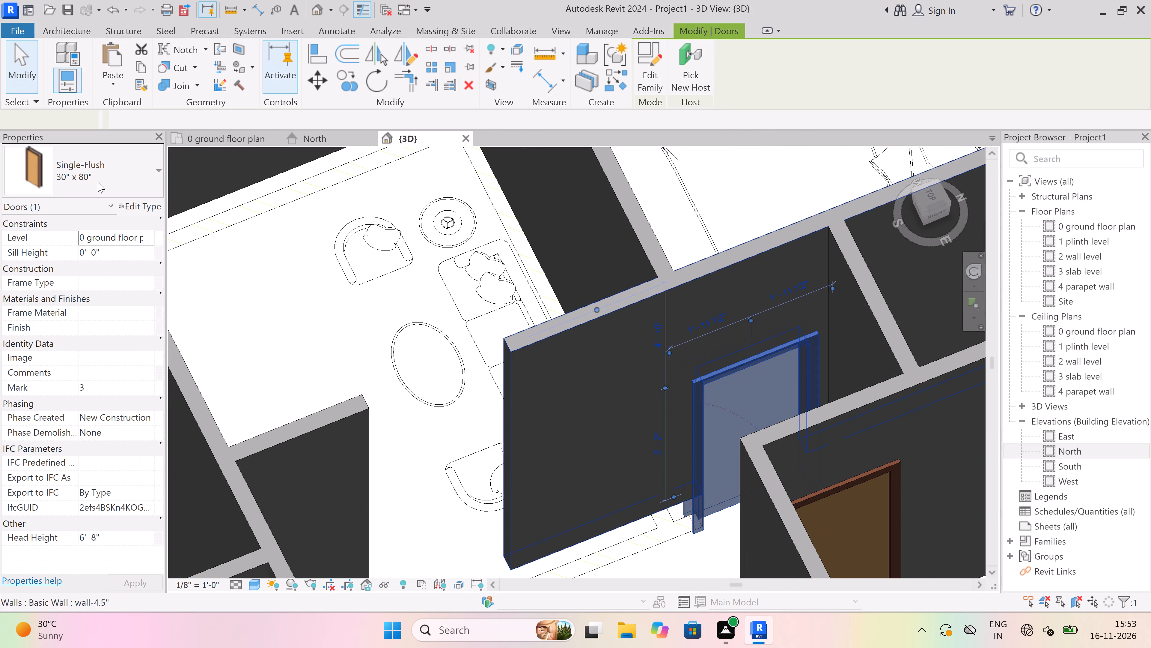
left_click(146, 237)
left_click(121, 263)
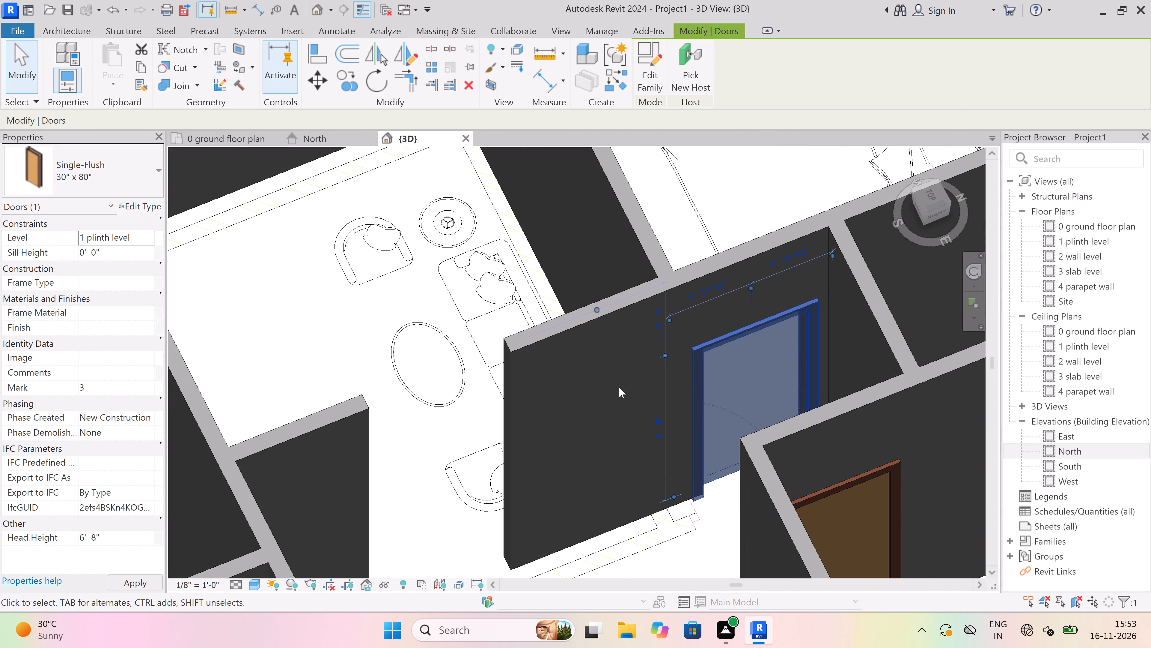
Check the level of the door with mark 12 in the long side wall of the eastern apartment's inner front room.
scroll(699, 408, "down", 4)
scroll(648, 397, "up", 2)
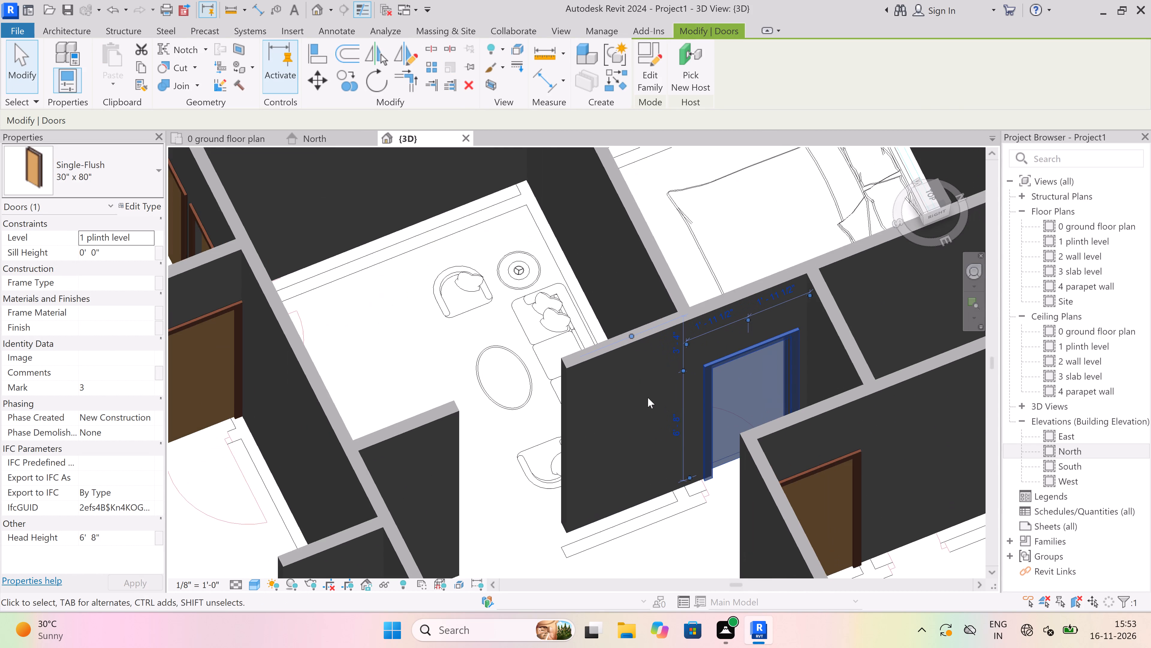
scroll(633, 373, "down", 13)
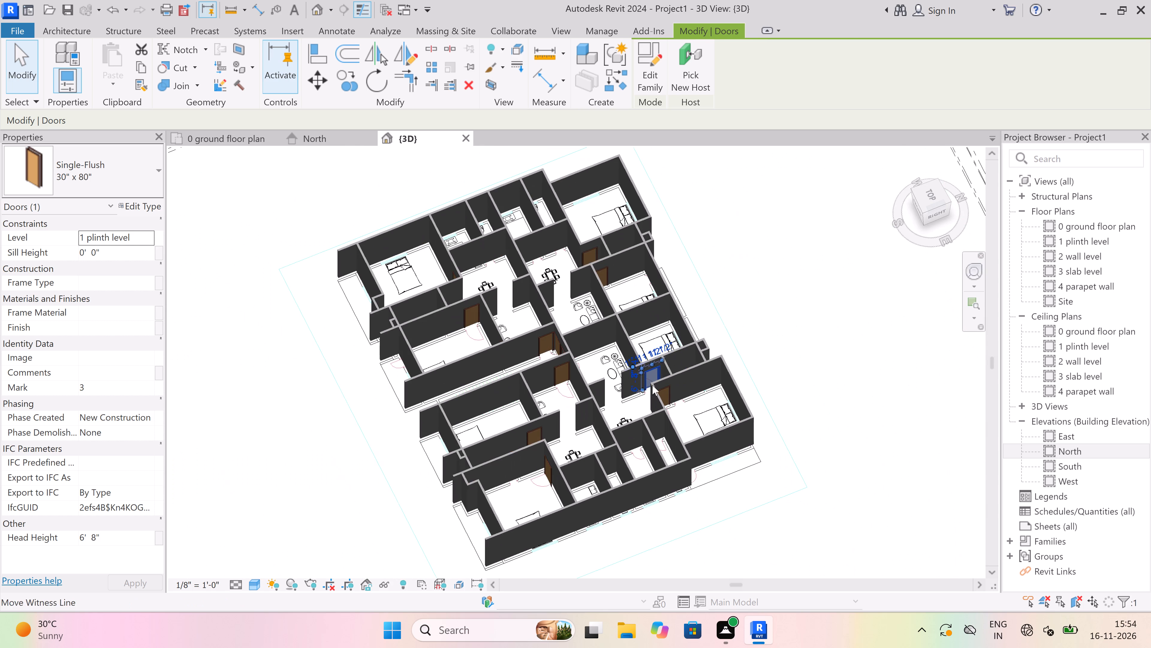
scroll(490, 429, "up", 3)
scroll(555, 434, "up", 3)
left_click(553, 430)
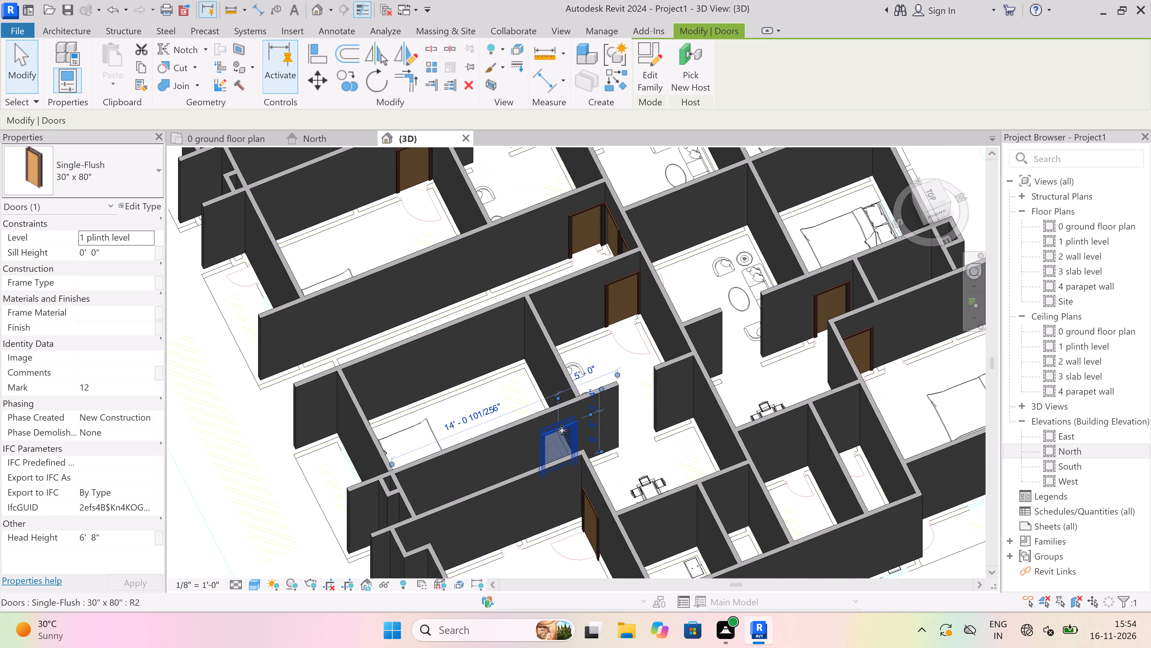
key("Escape")
Set the level of the door with mark 11, between the southeast corner room and the dining area, to 1 plinth level.
scroll(570, 418, "up", 3)
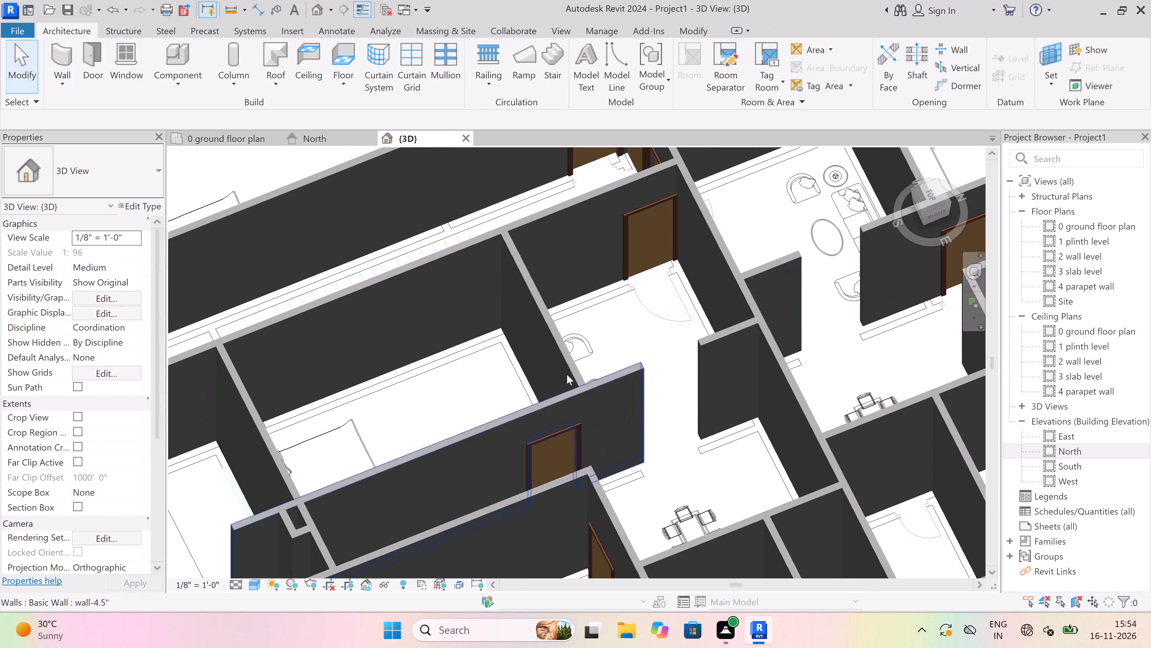
scroll(567, 366, "down", 7)
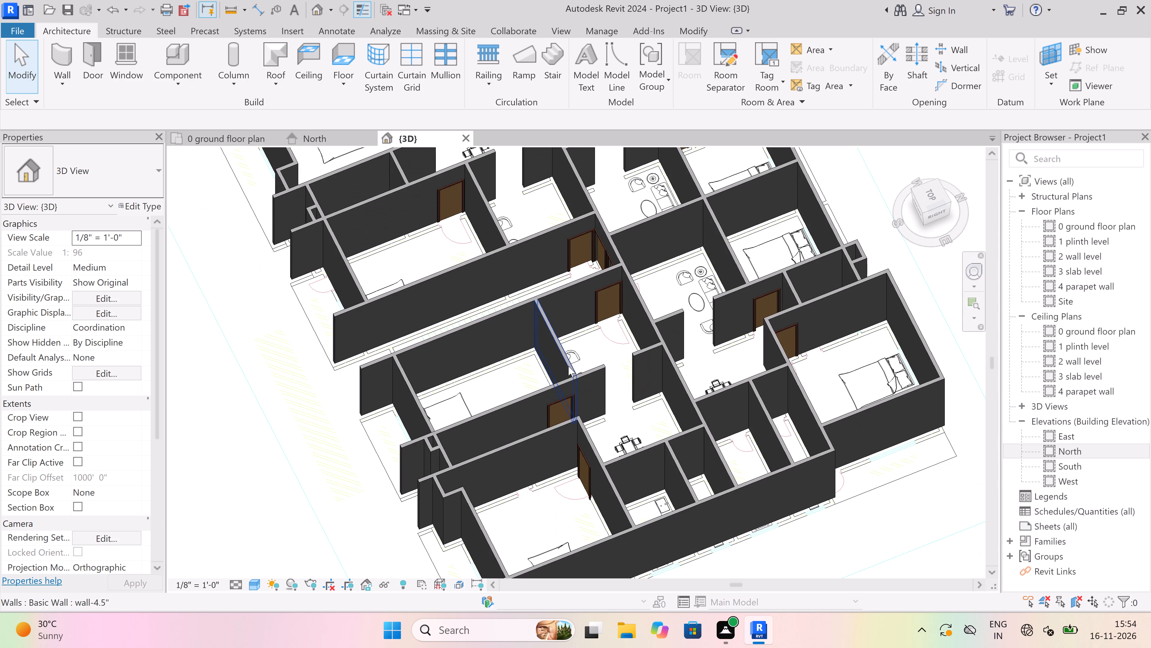
scroll(568, 366, "down", 2)
scroll(480, 413, "up", 4)
scroll(640, 375, "up", 2)
scroll(525, 425, "up", 3)
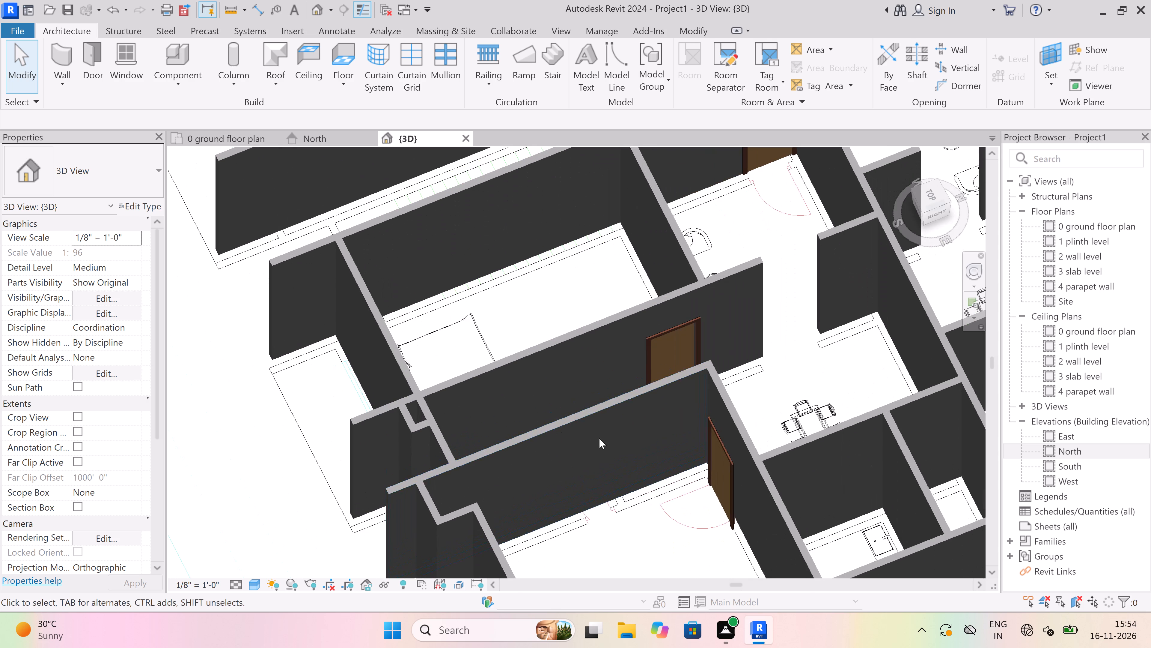
scroll(727, 458, "up", 3)
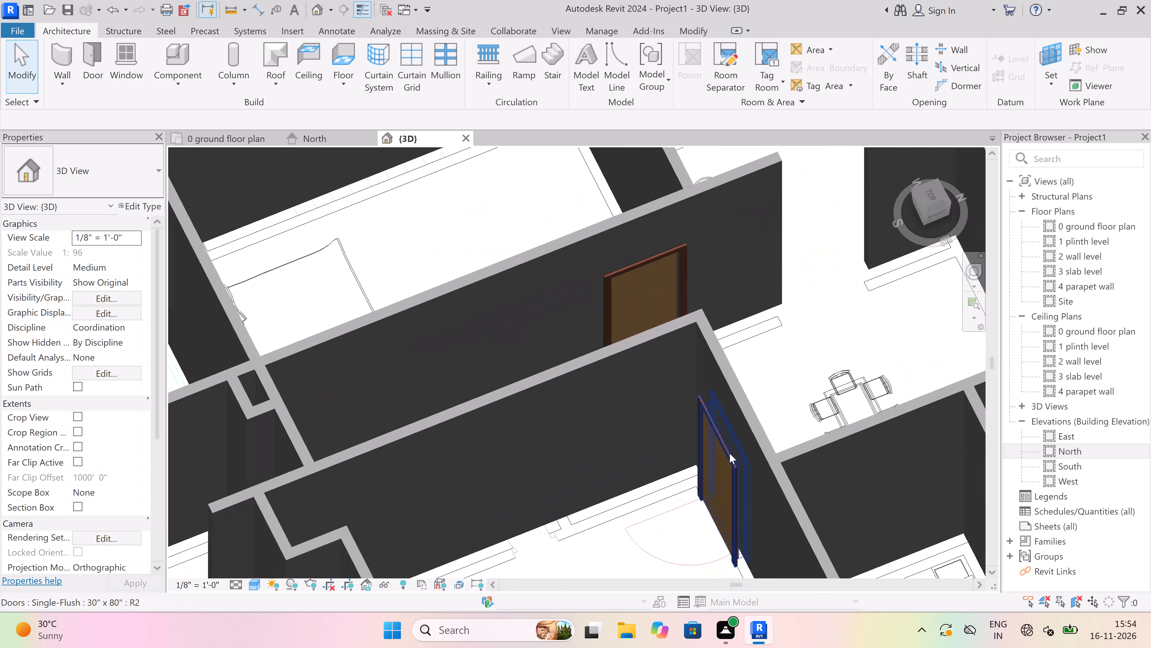
left_click(730, 453)
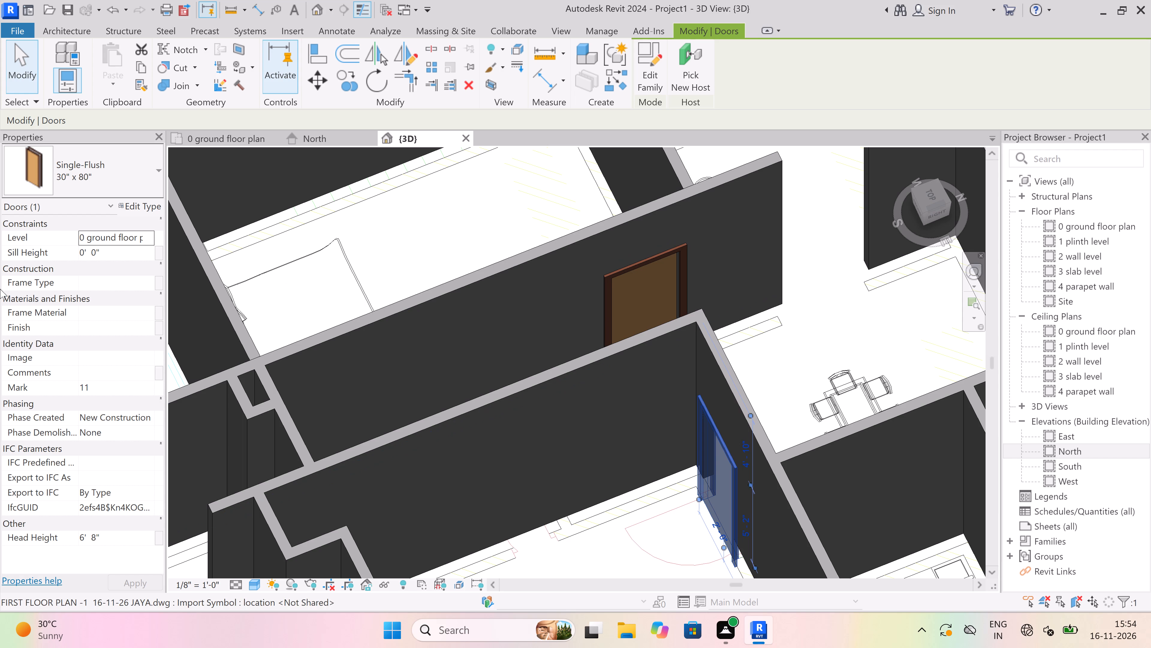
left_click(144, 238)
left_click(134, 264)
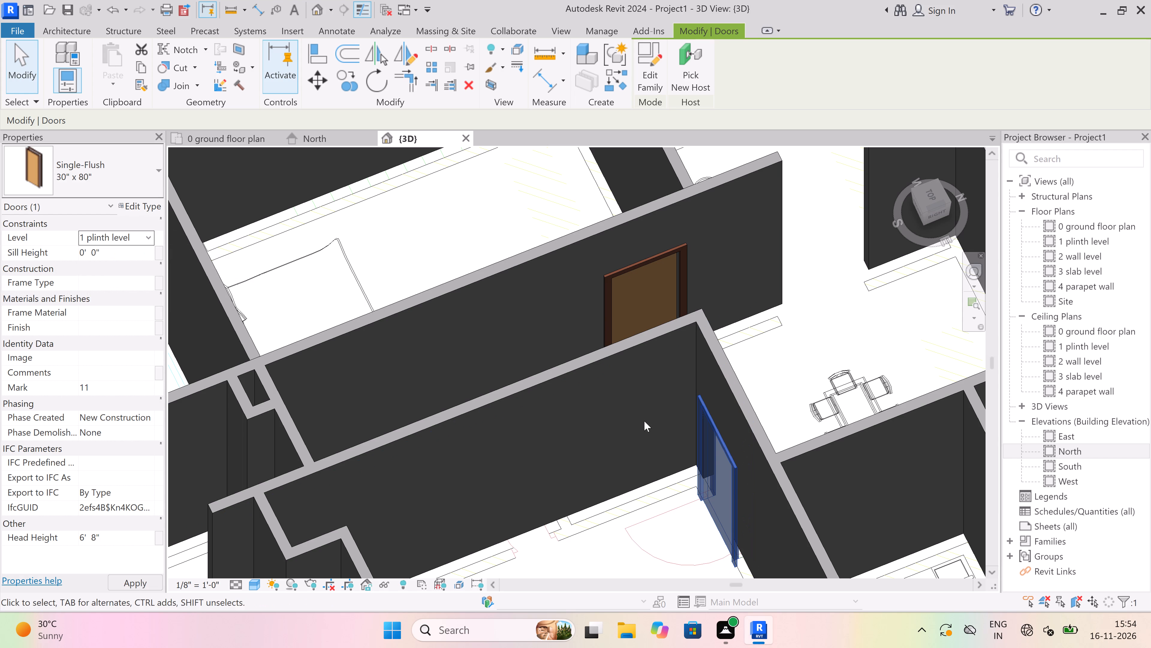
key("Escape")
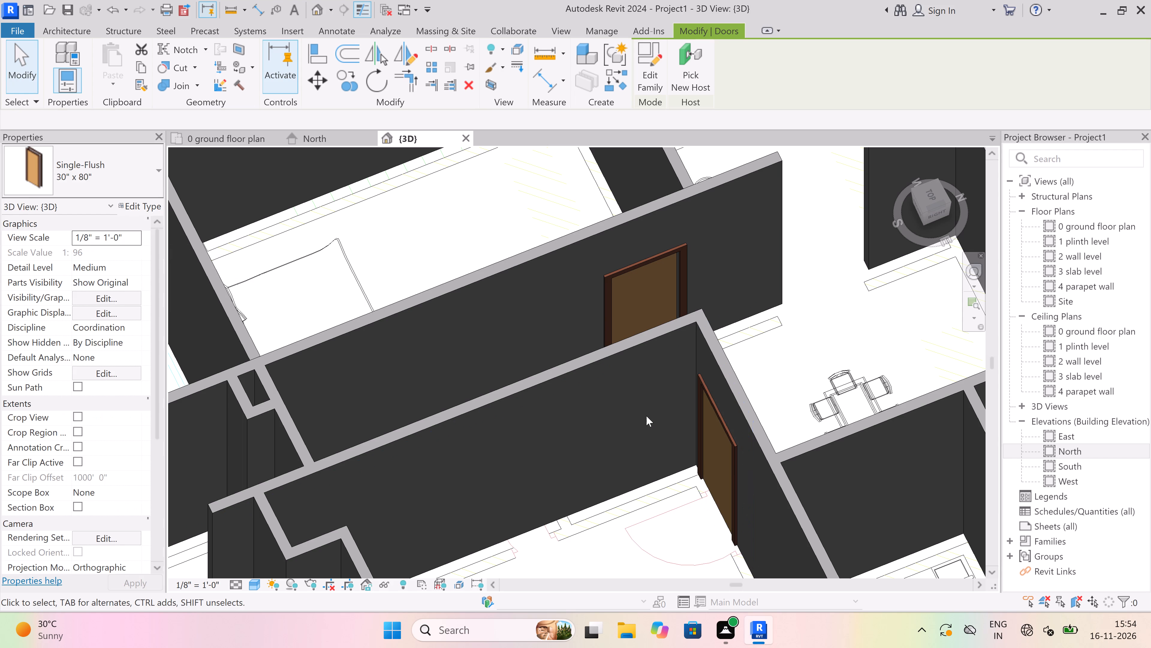
Examine the doors throughout both apartments for any still sitting below plinth level.
scroll(646, 384, "down", 4)
scroll(623, 395, "down", 1)
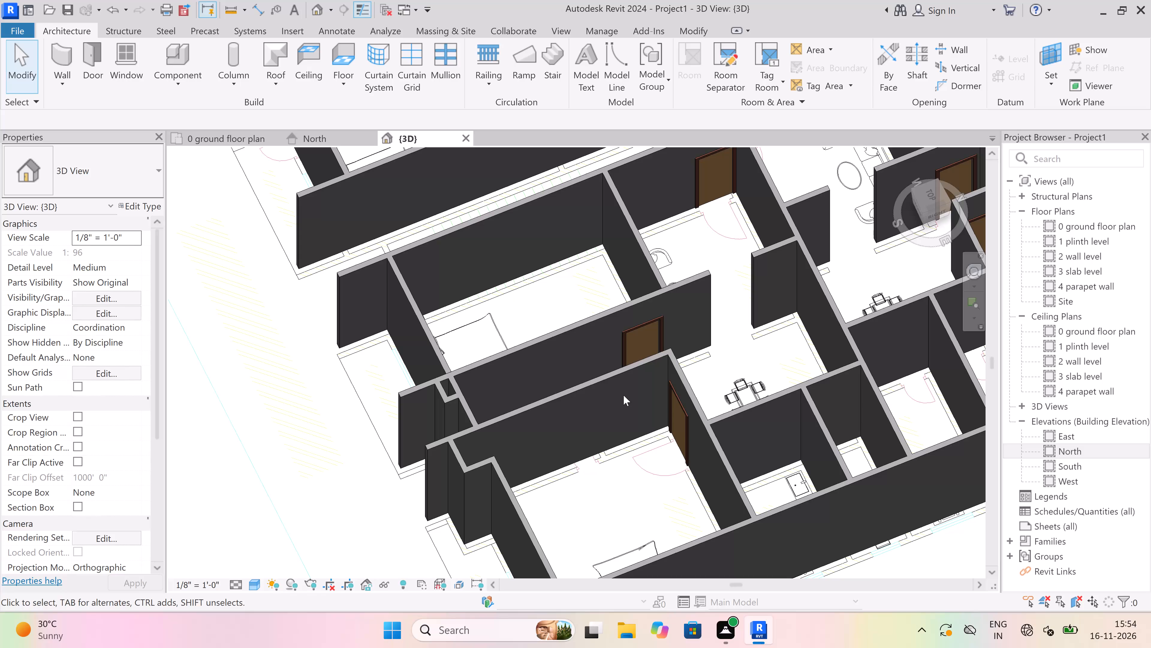
scroll(623, 395, "up", 1)
scroll(623, 395, "down", 4)
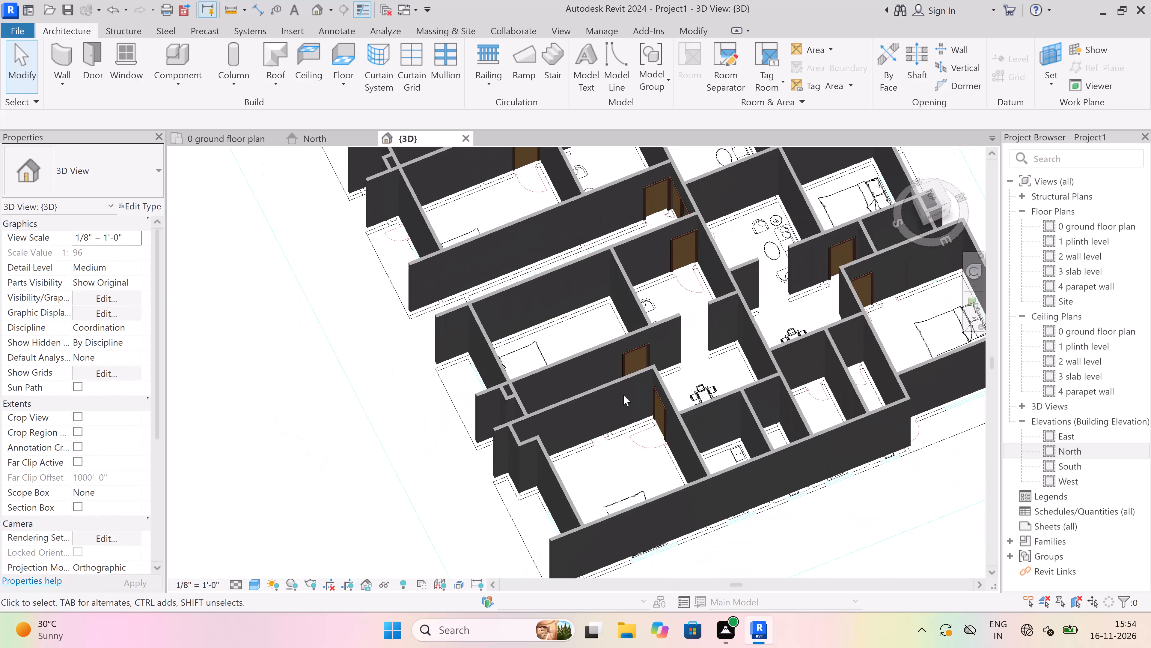
scroll(623, 395, "down", 7)
scroll(756, 340, "up", 4)
scroll(682, 368, "up", 8)
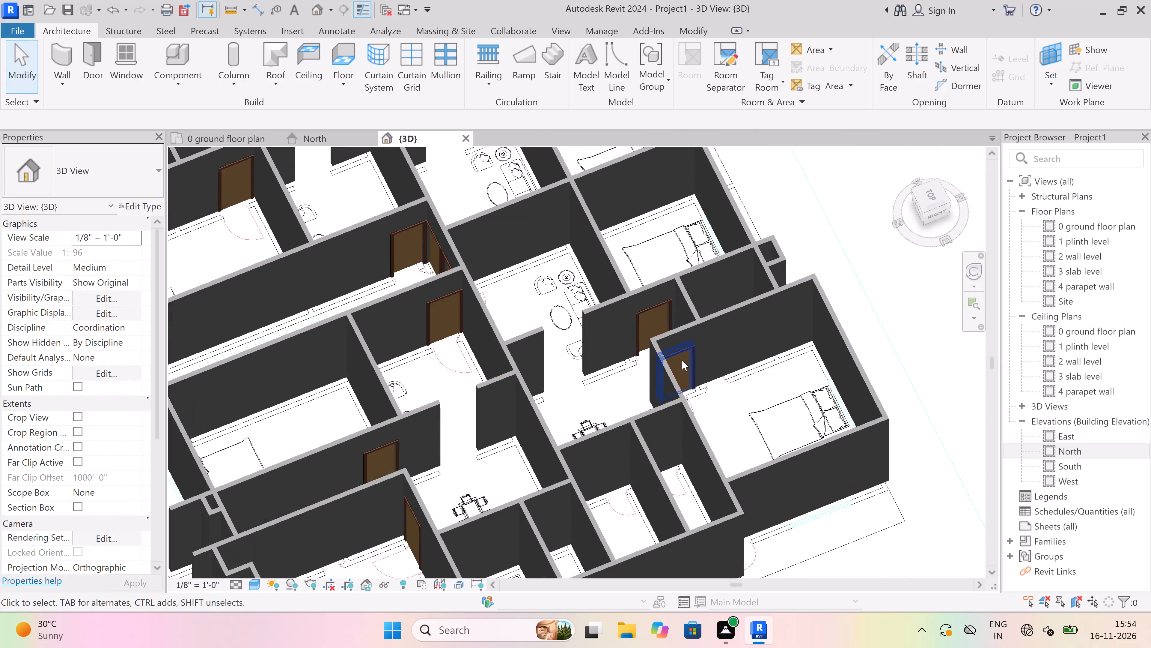
scroll(679, 373, "down", 4)
scroll(535, 450, "down", 7)
scroll(607, 446, "down", 3)
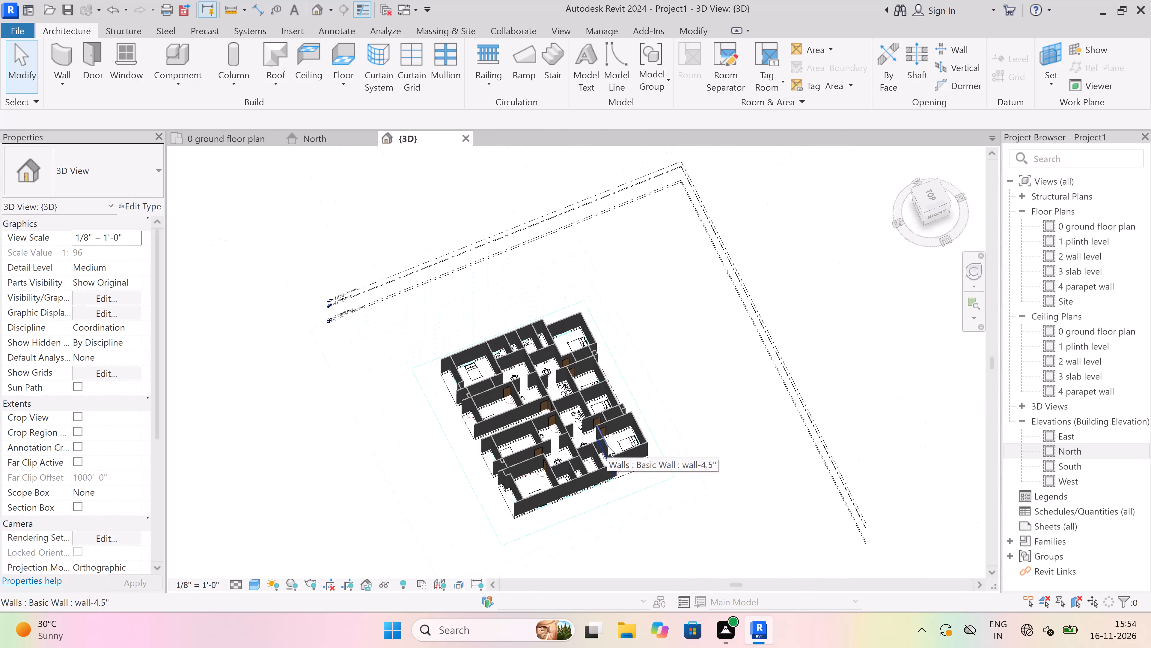
scroll(609, 445, "down", 1)
scroll(570, 351, "up", 12)
scroll(608, 399, "down", 4)
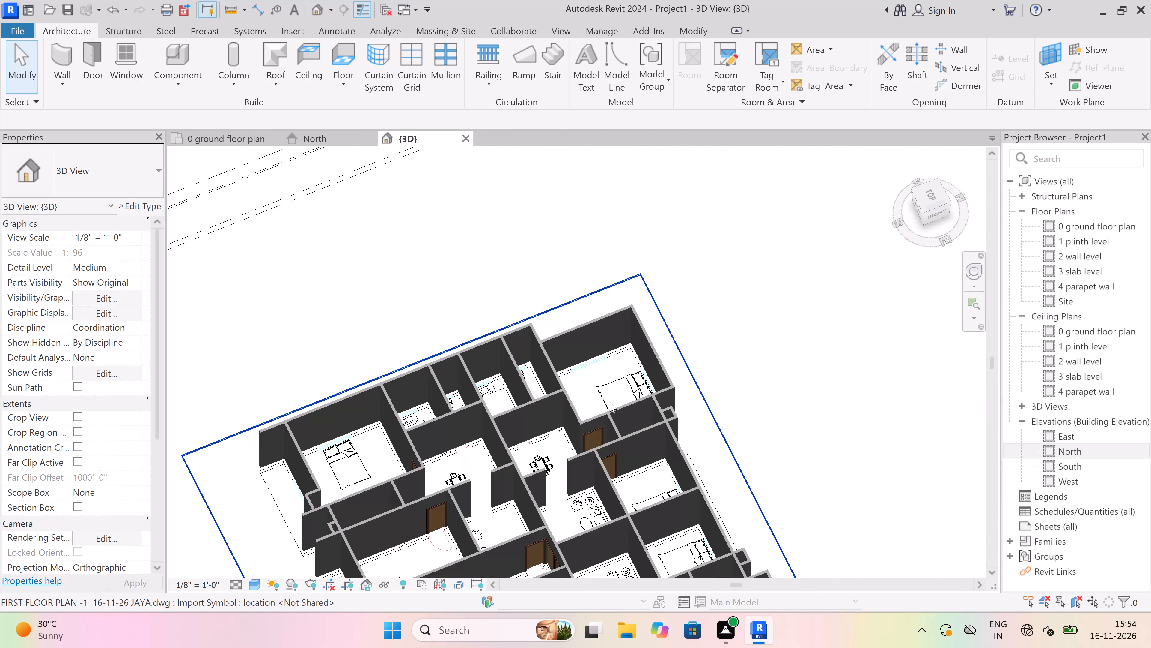
scroll(610, 402, "down", 7)
scroll(493, 475, "up", 3)
scroll(620, 401, "up", 4)
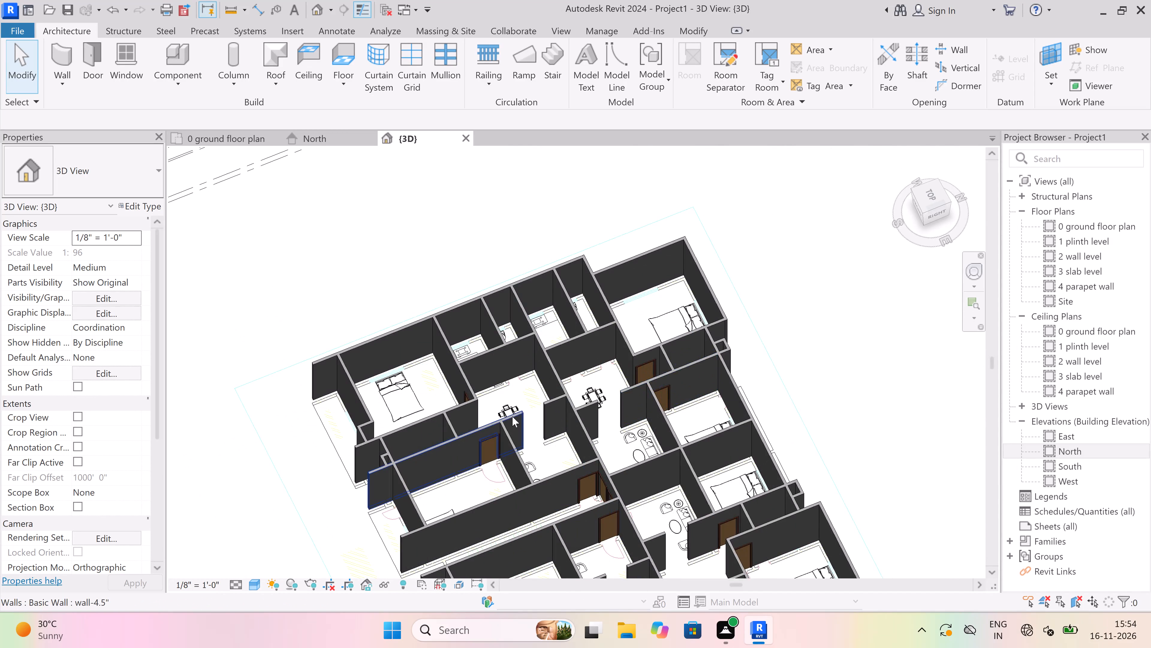
scroll(514, 413, "up", 4)
scroll(521, 336, "down", 3)
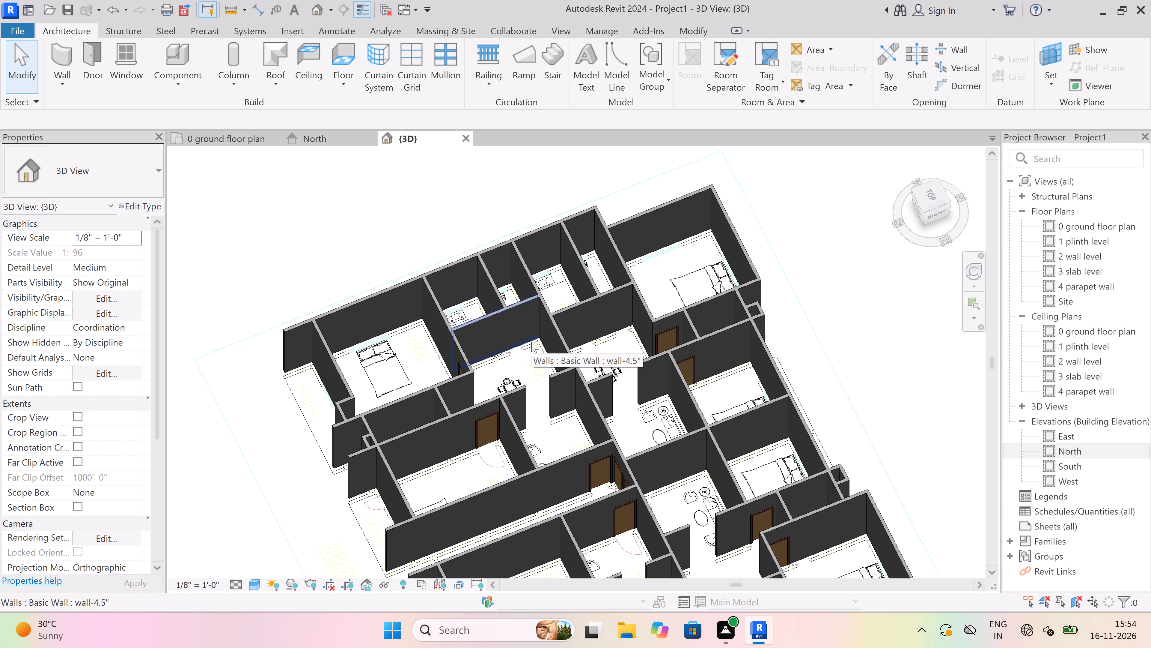
scroll(531, 342, "up", 1)
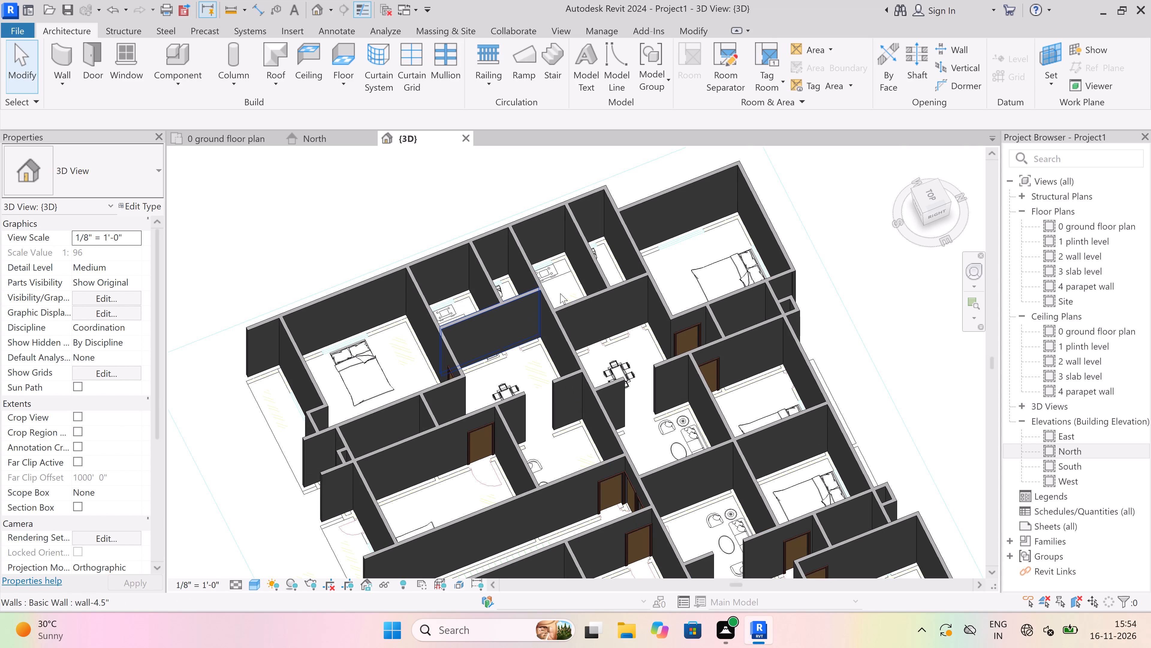
scroll(560, 293, "down", 9)
scroll(527, 394, "up", 6)
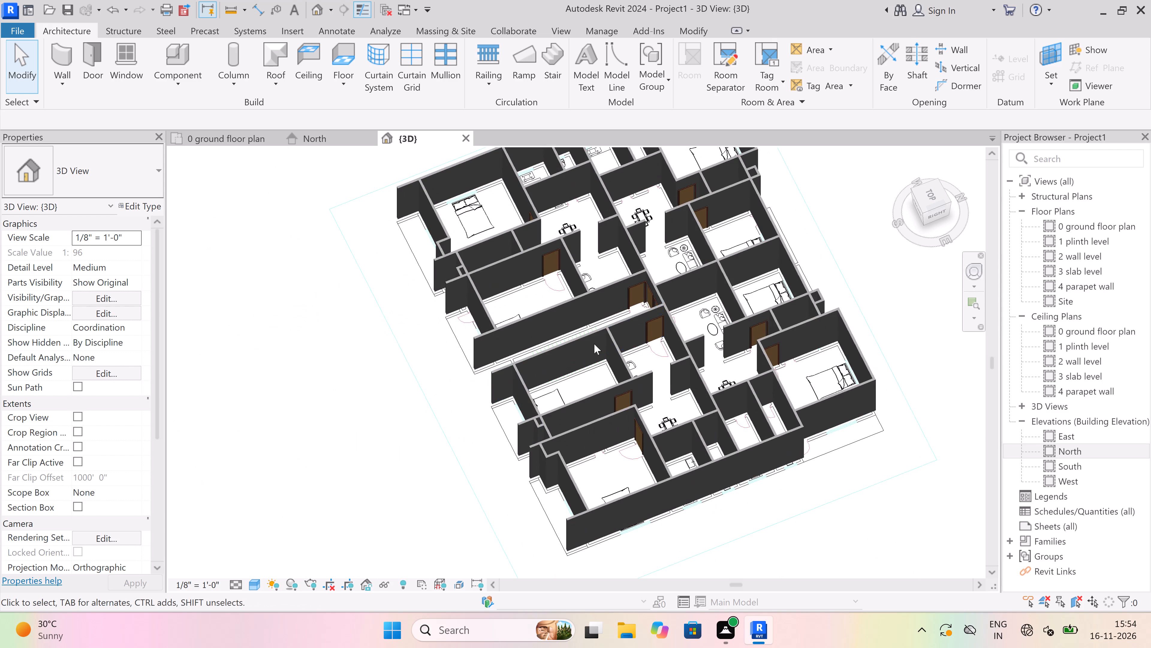
scroll(598, 343, "up", 1)
scroll(598, 343, "down", 6)
scroll(601, 341, "up", 3)
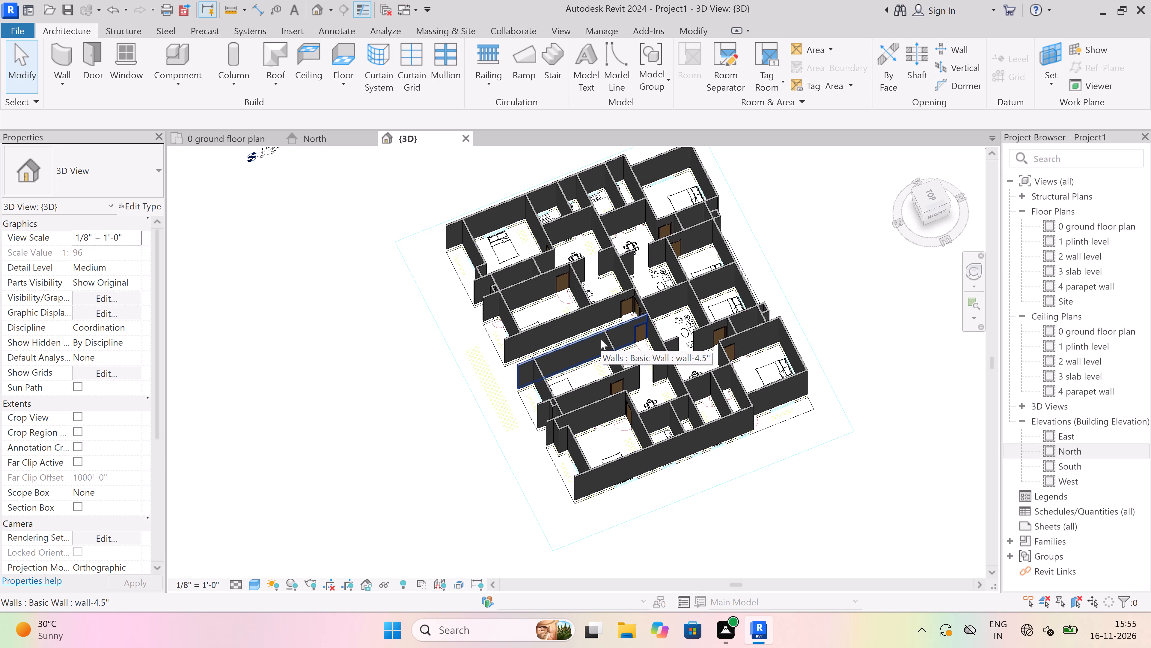
scroll(601, 339, "up", 2)
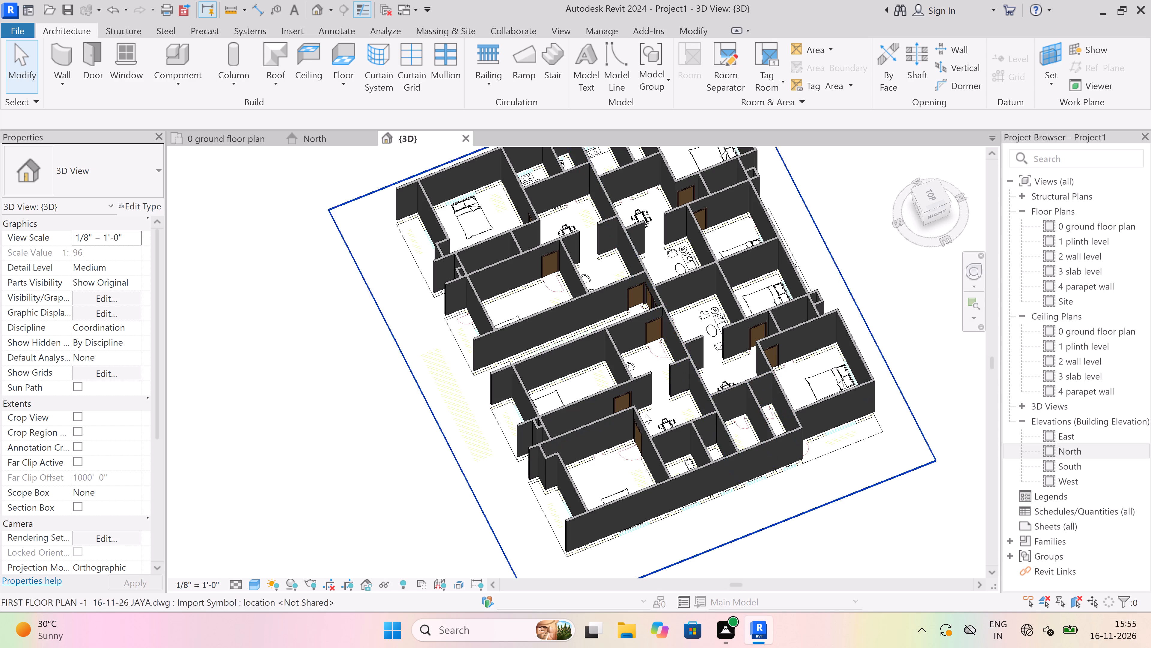
scroll(645, 414, "down", 3)
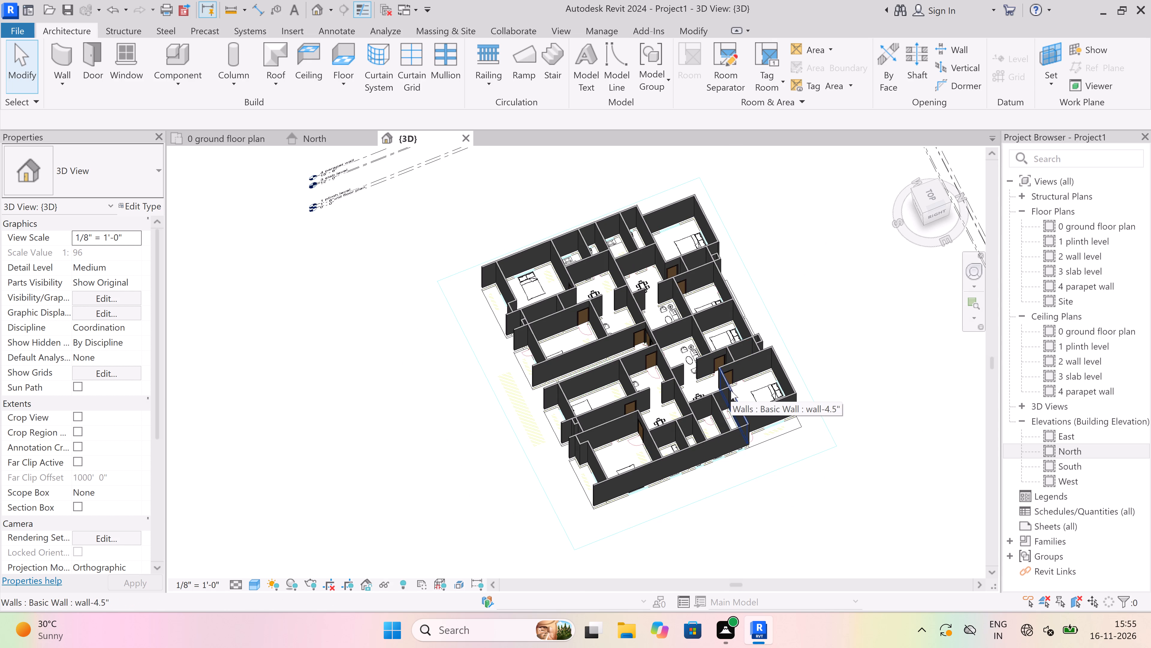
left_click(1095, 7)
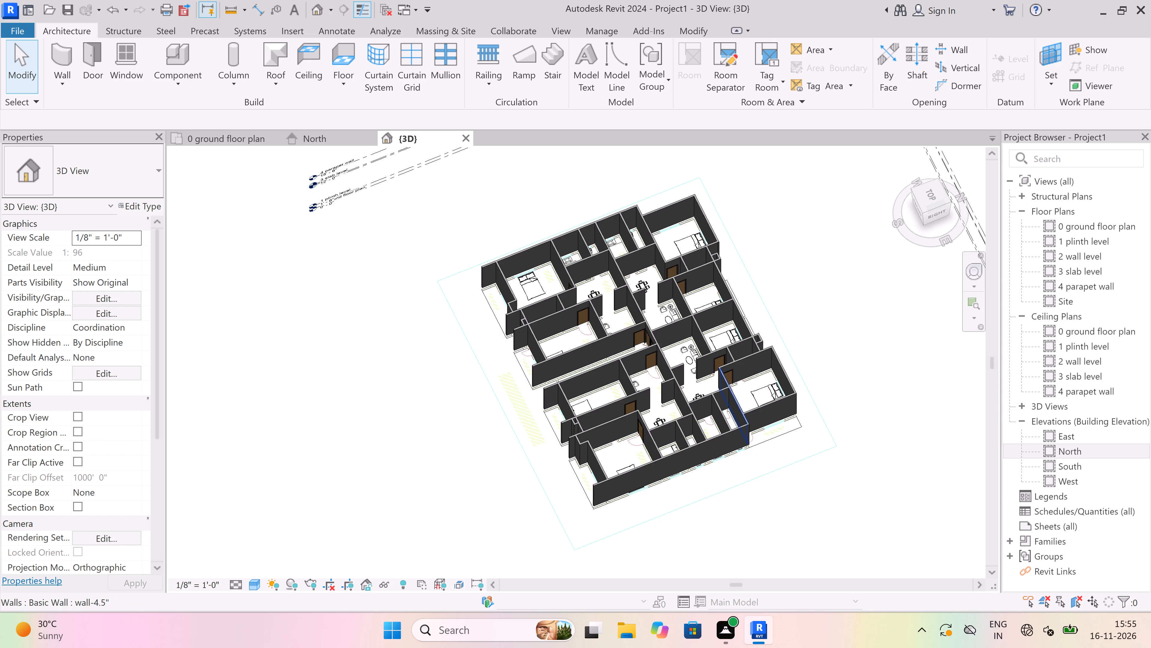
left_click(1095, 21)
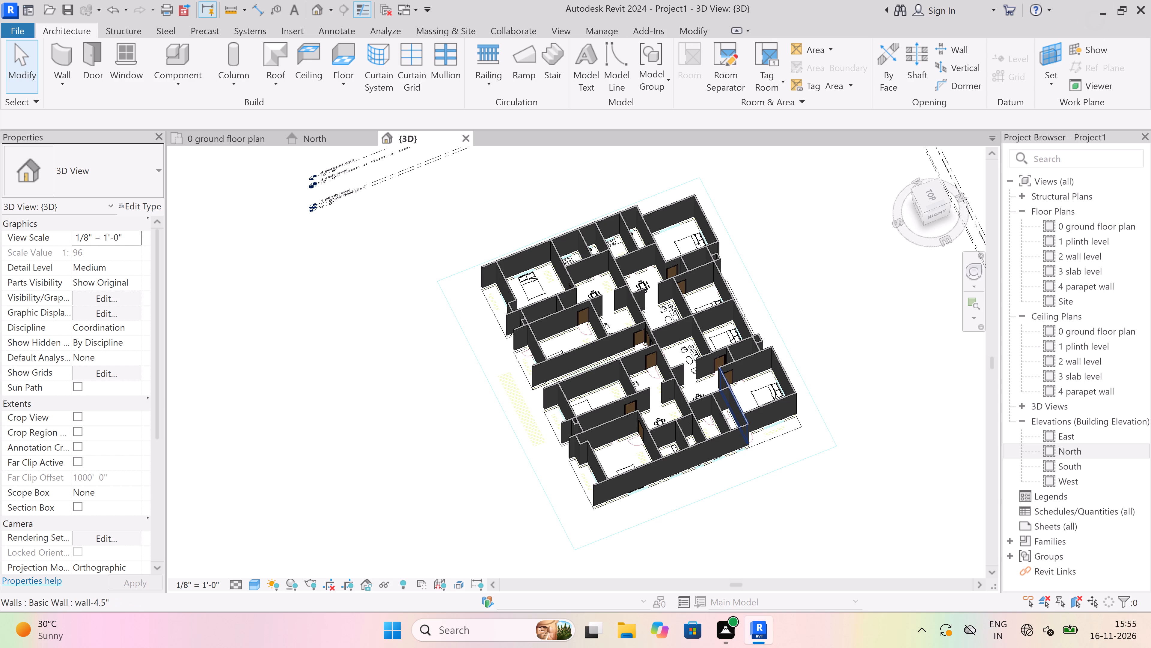
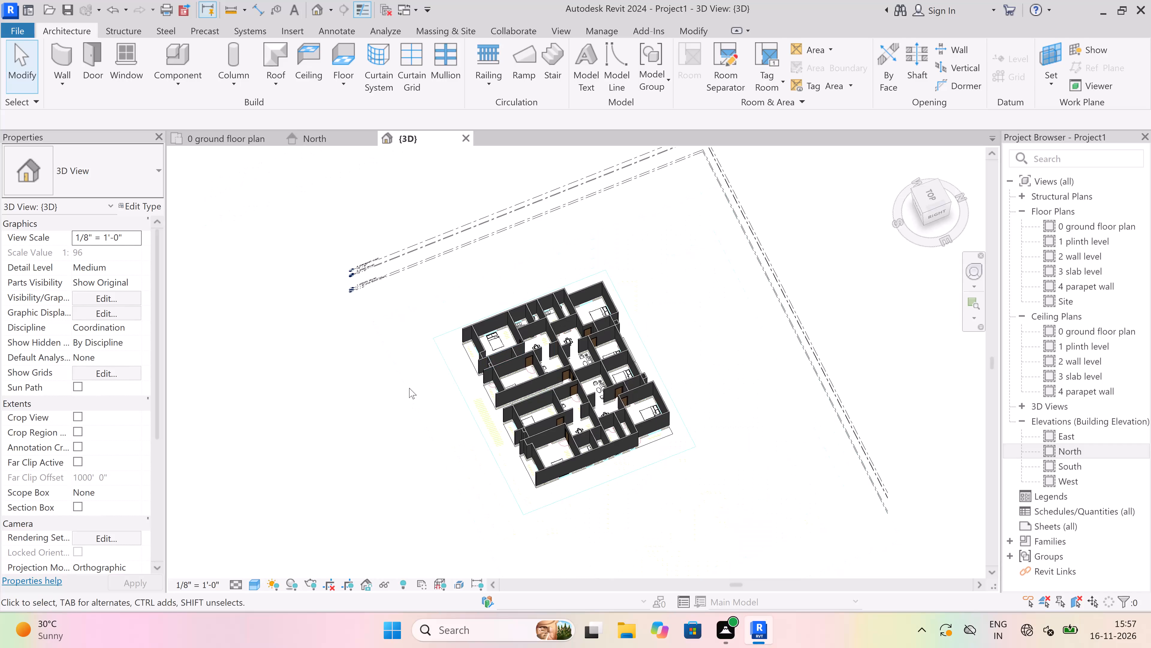
Examine the apartment building in 3D from several angles, including the northwest bedroom and its toilet, for openings without doors.
middle_click_drag(406, 378, 572, 285, "shift")
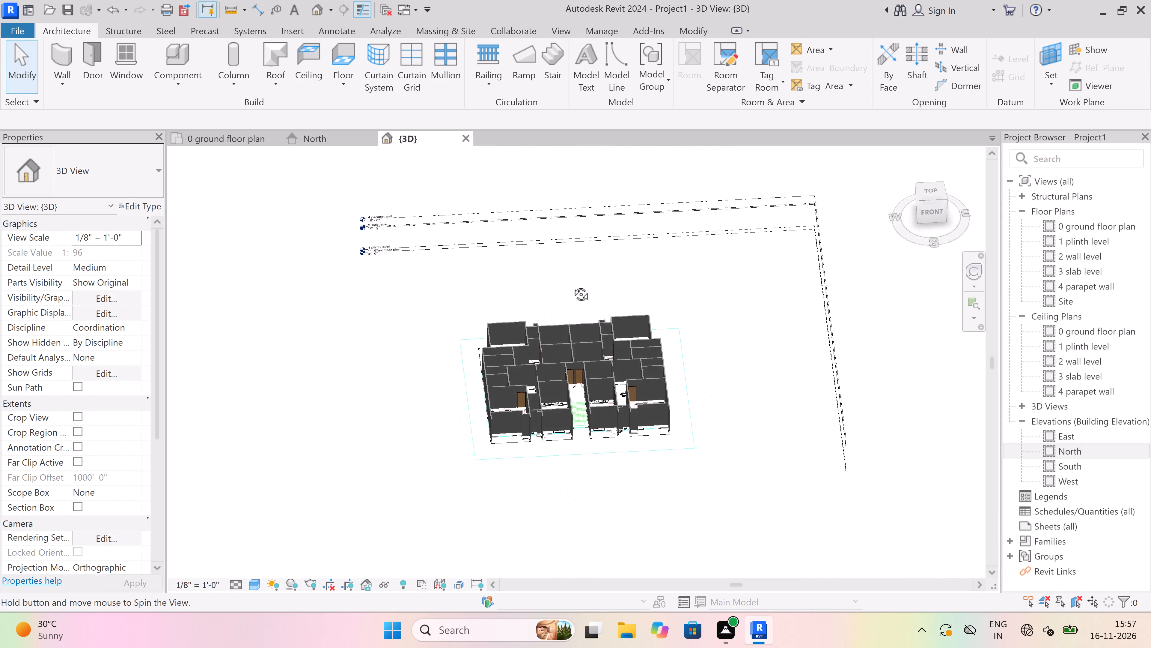
middle_click_drag(572, 285, 564, 296, "shift")
middle_click_drag(536, 326, 544, 347, "shift")
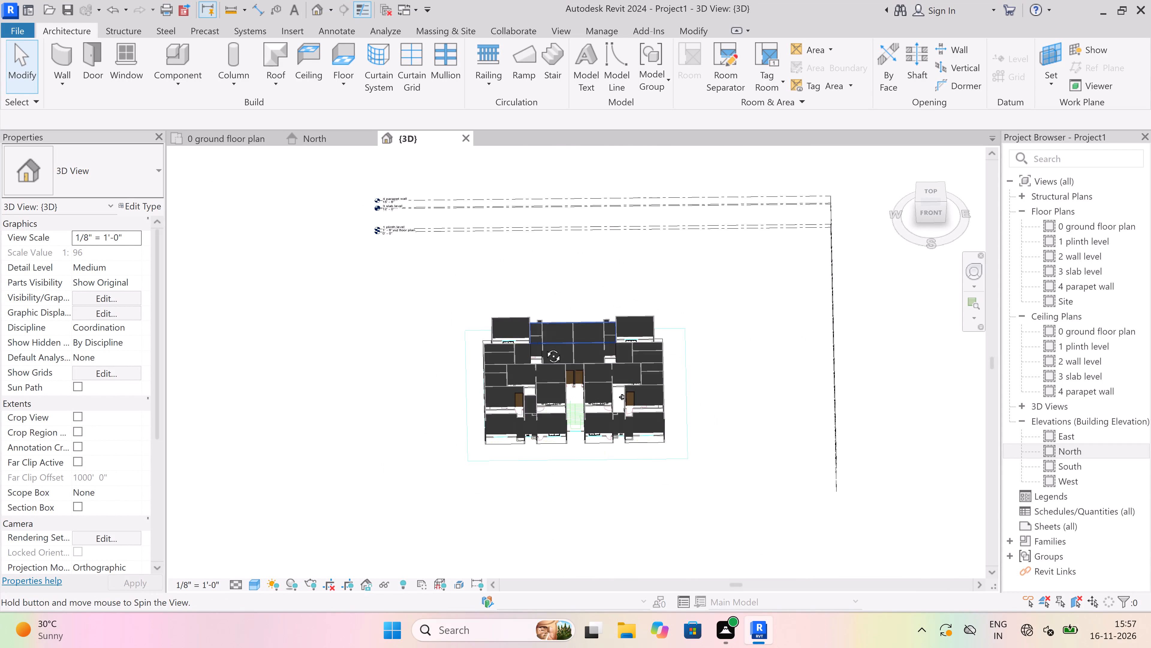
middle_click_drag(544, 347, 440, 482, "shift")
scroll(531, 309, "up", 10)
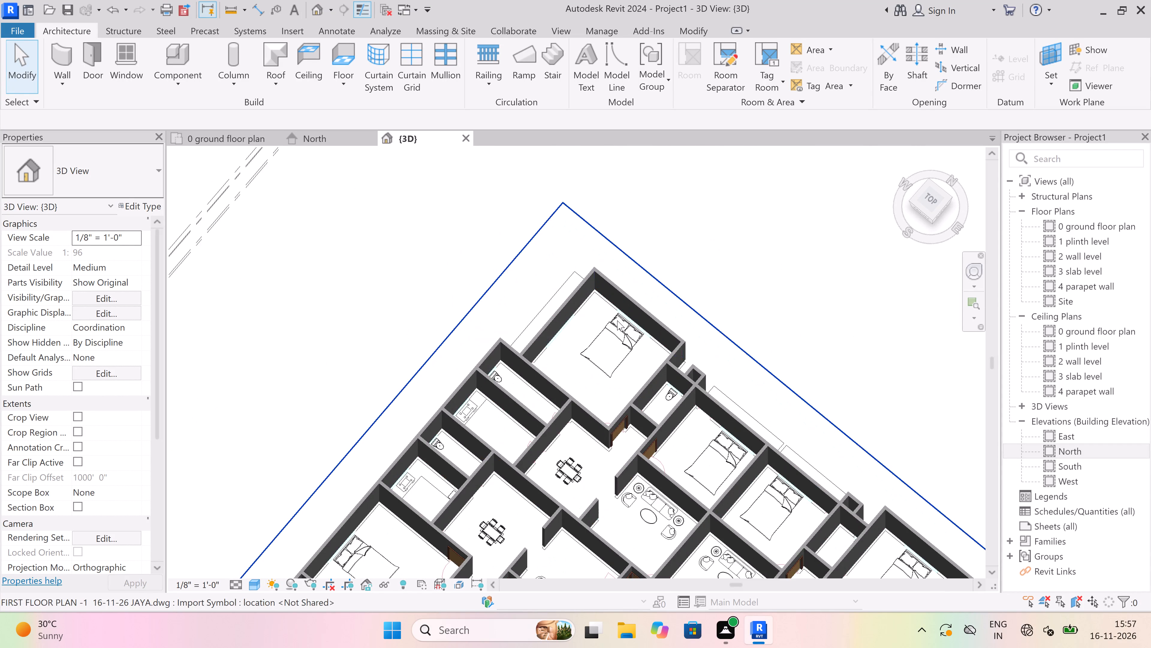
scroll(617, 320, "up", 2)
scroll(494, 293, "down", 5)
scroll(570, 416, "up", 4)
scroll(451, 347, "up", 2)
scroll(424, 313, "down", 2)
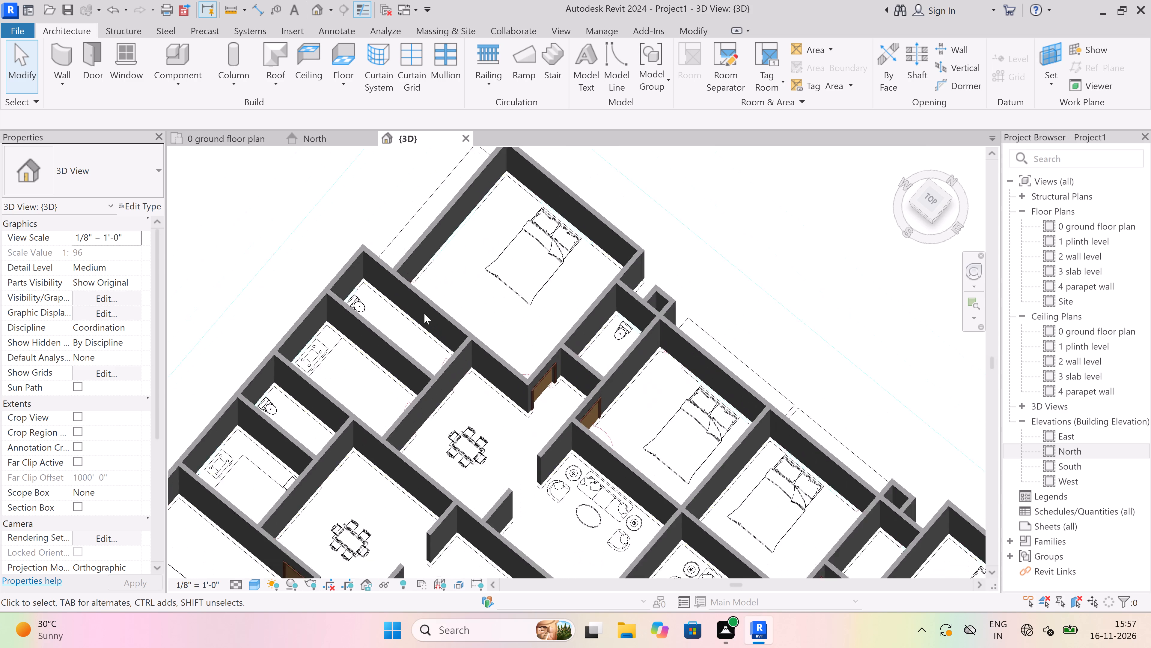
scroll(424, 313, "down", 9)
scroll(401, 334, "up", 1)
middle_click_drag(396, 332, 558, 293, "shift")
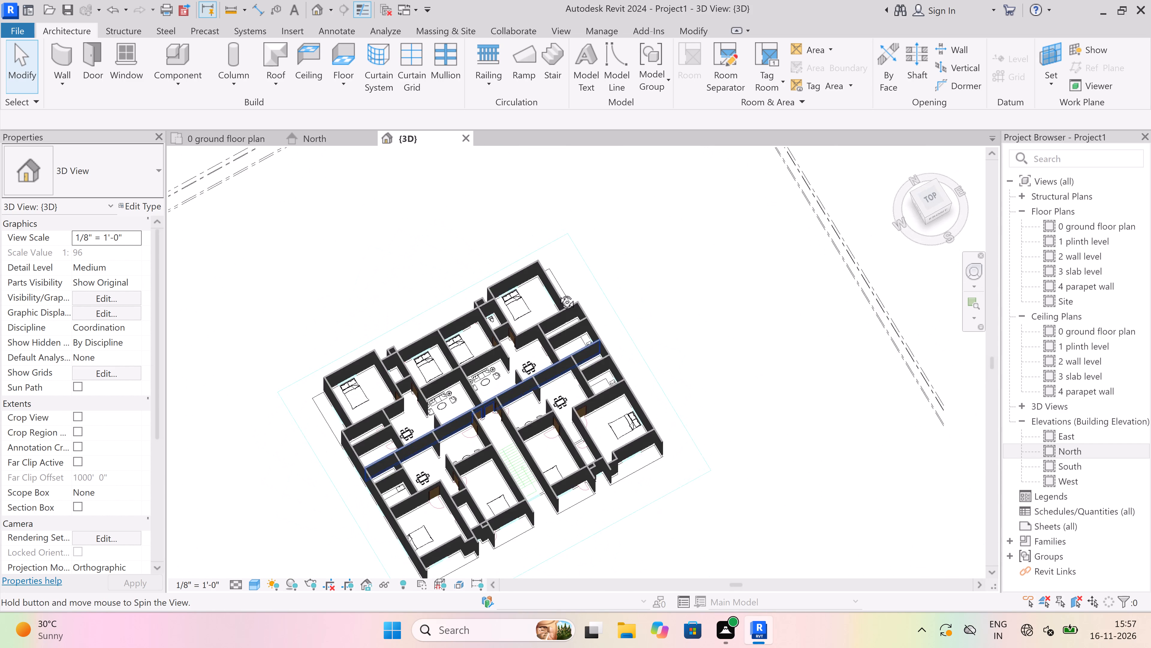
middle_click_drag(558, 293, 555, 291, "shift")
middle_click_drag(341, 432, 450, 341)
middle_click_drag(565, 357, 416, 321, "shift")
middle_click_drag(522, 448, 482, 428, "shift")
scroll(458, 459, "up", 5)
scroll(480, 447, "up", 9)
scroll(476, 400, "down", 5)
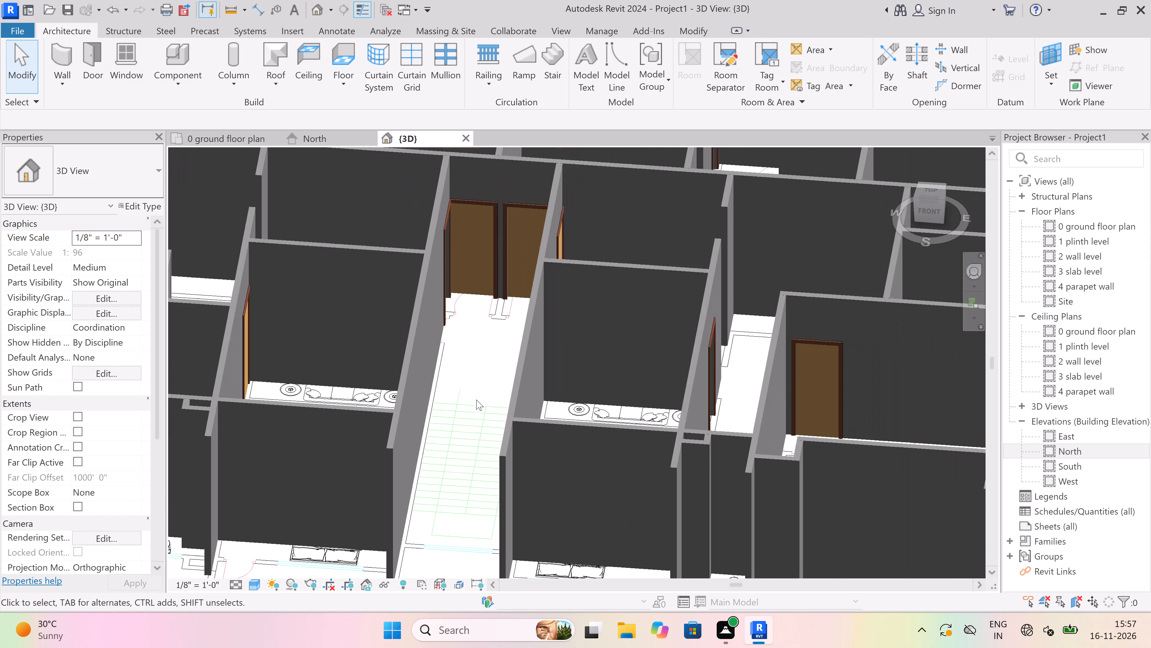
scroll(476, 400, "down", 9)
scroll(439, 333, "up", 3)
scroll(410, 300, "up", 8)
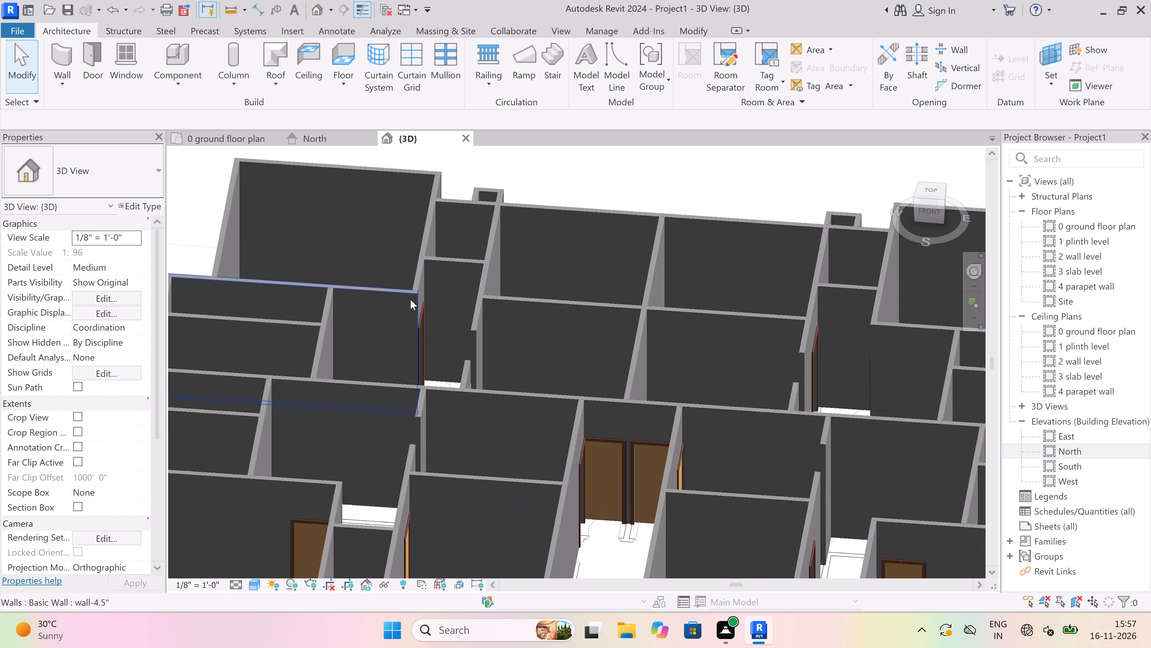
scroll(410, 299, "up", 1)
scroll(491, 339, "down", 9)
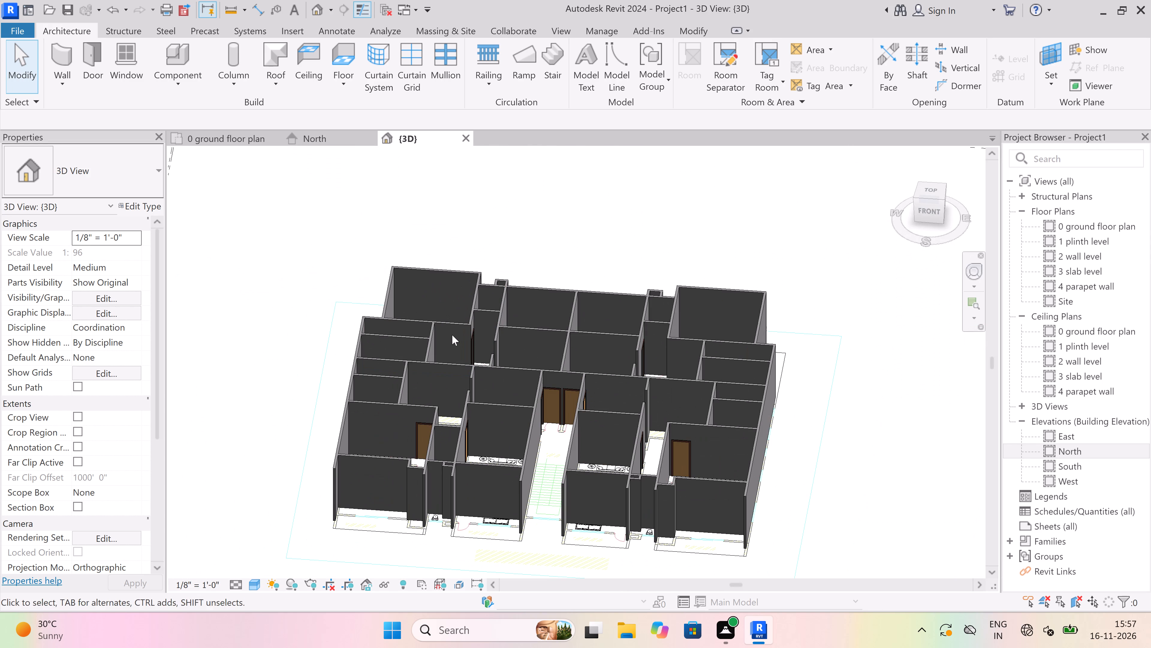
middle_click_drag(452, 352, 423, 509, "shift")
scroll(440, 187, "up", 5)
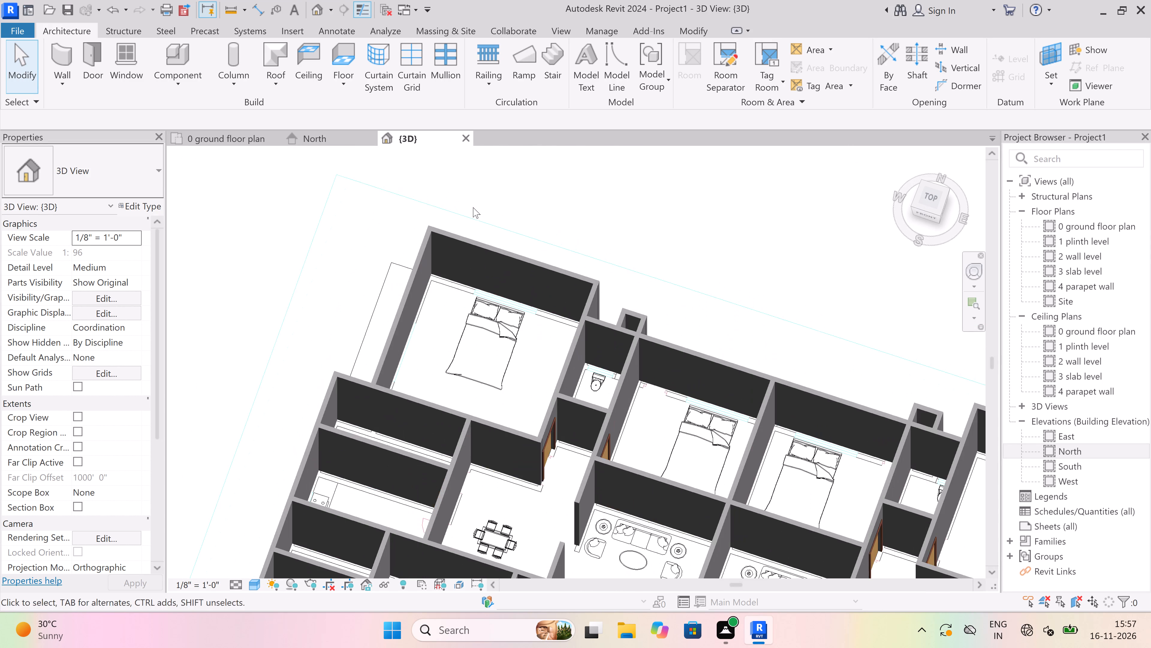
scroll(552, 298, "up", 3)
scroll(602, 439, "up", 3)
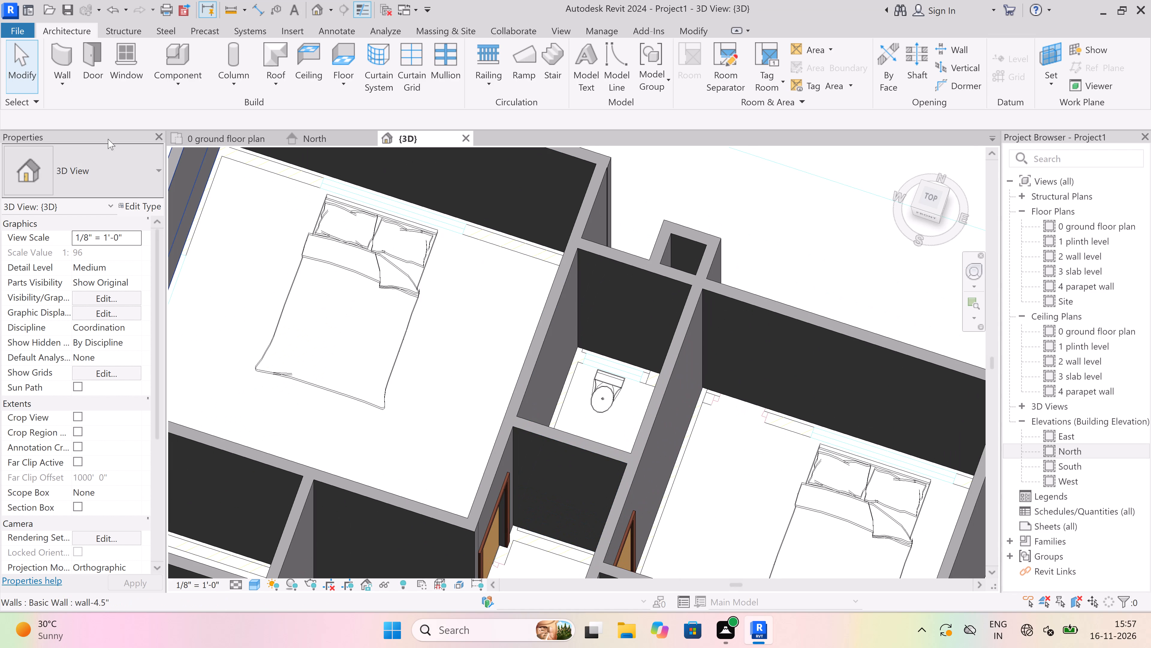
Switch to the 0 ground floor plan at the northwest bedroom and its 3'11" verandah.
left_click(89, 74)
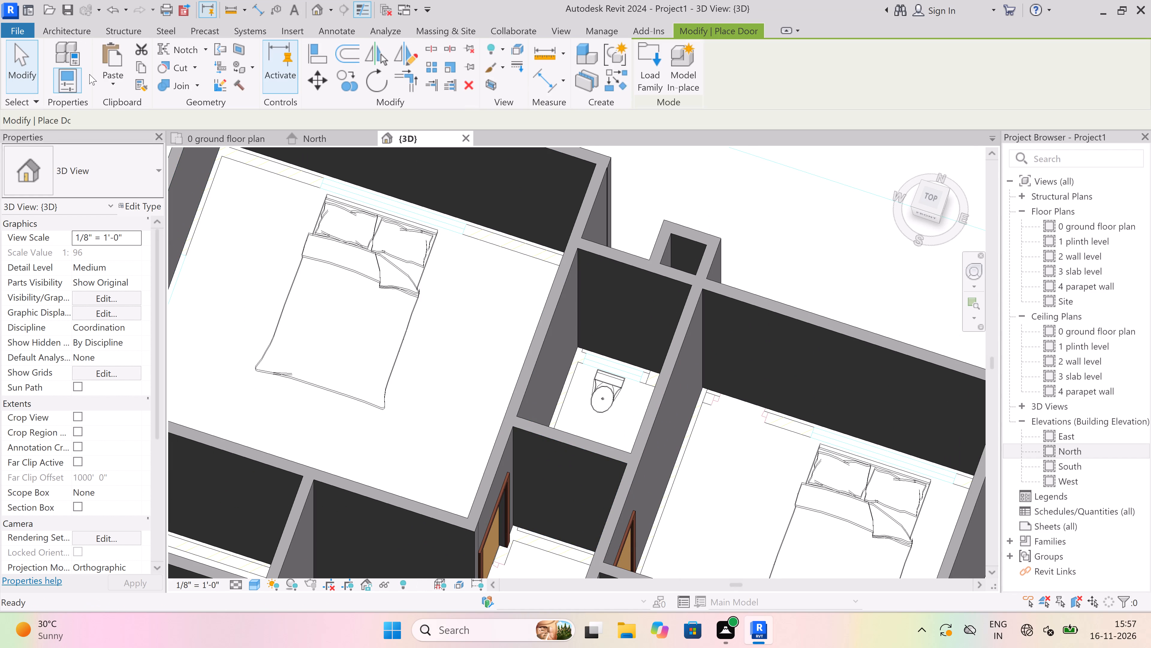
key("Escape")
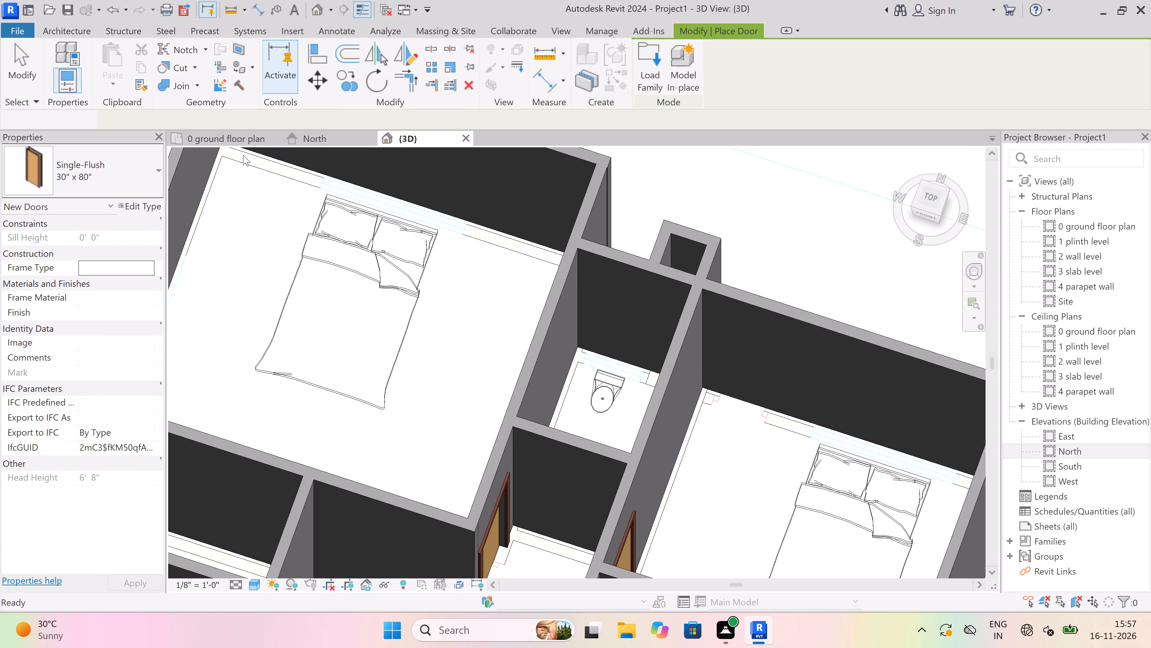
left_click(234, 143)
scroll(404, 313, "down", 6)
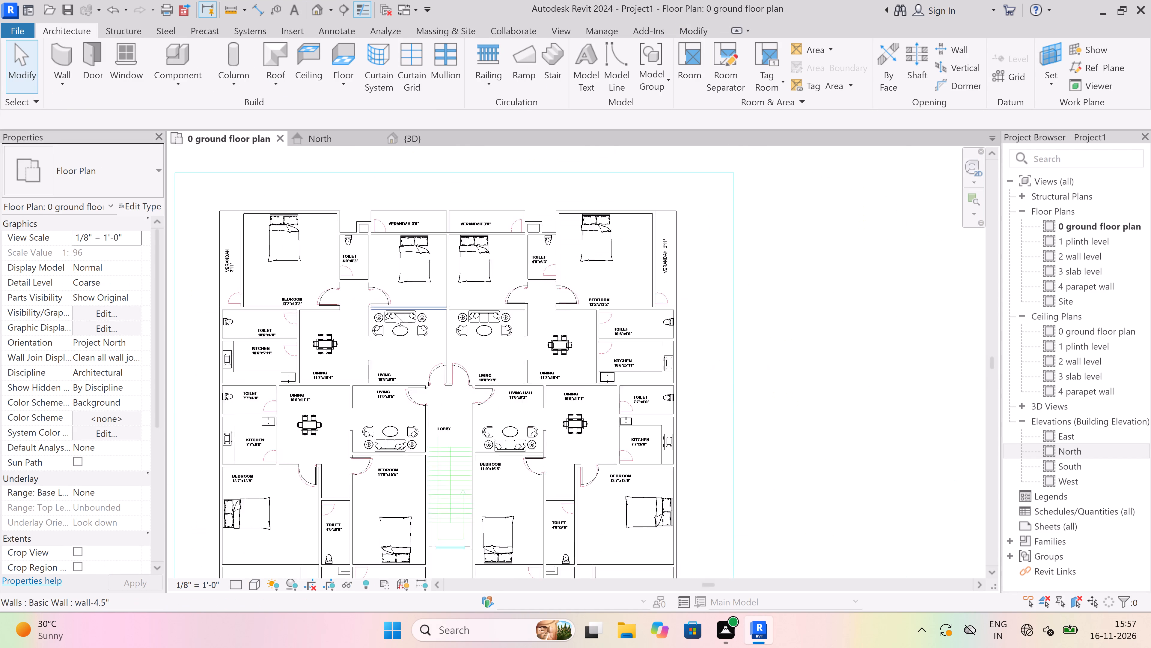
scroll(396, 315, "down", 2)
scroll(248, 223, "up", 4)
scroll(382, 363, "up", 4)
scroll(277, 375, "up", 5)
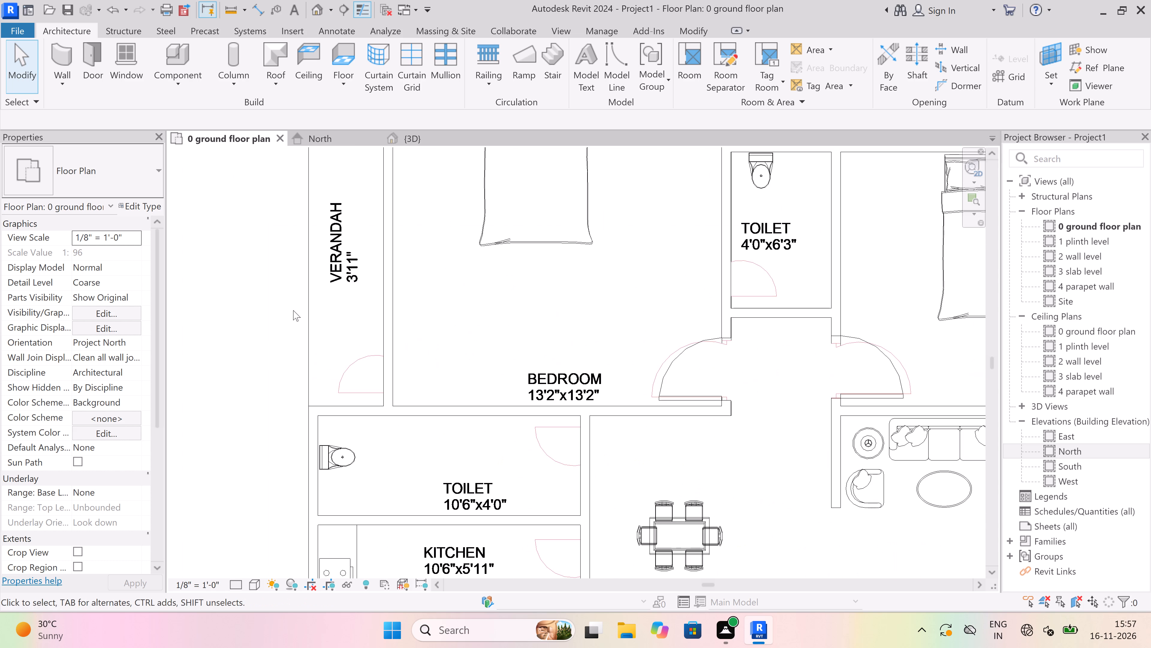
scroll(316, 340, "down", 4)
scroll(280, 250, "up", 2)
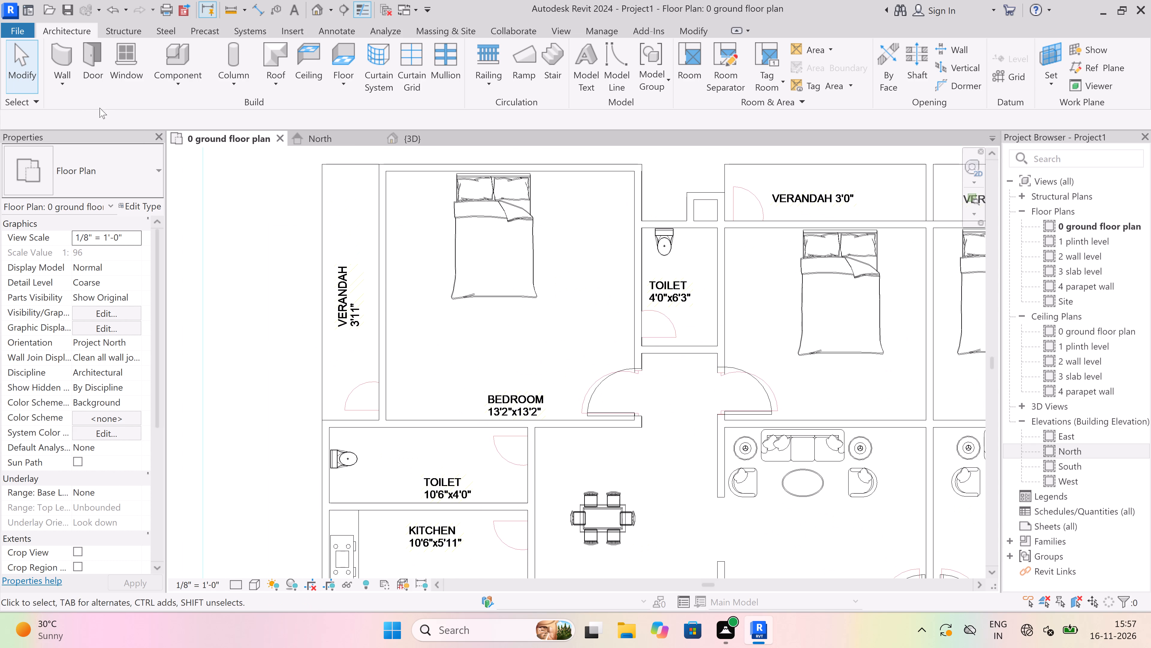
Start door placement and review the available Single-Flush sizes against the northwest bedroom's verandah doorway.
left_click(98, 77)
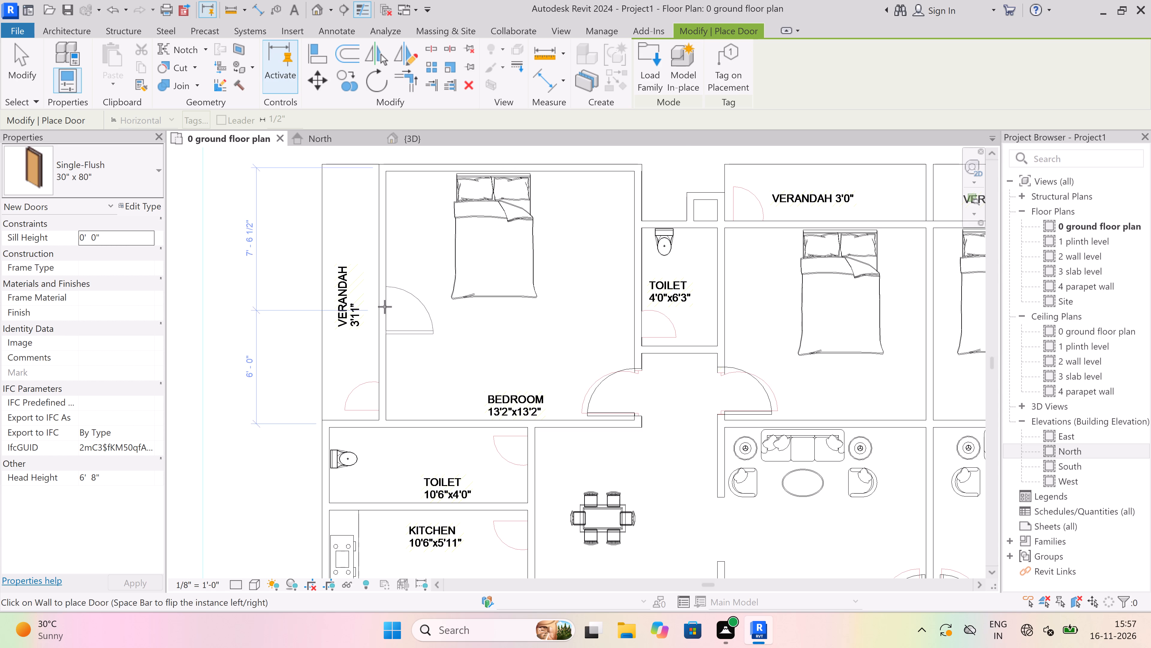
scroll(384, 306, "up", 3)
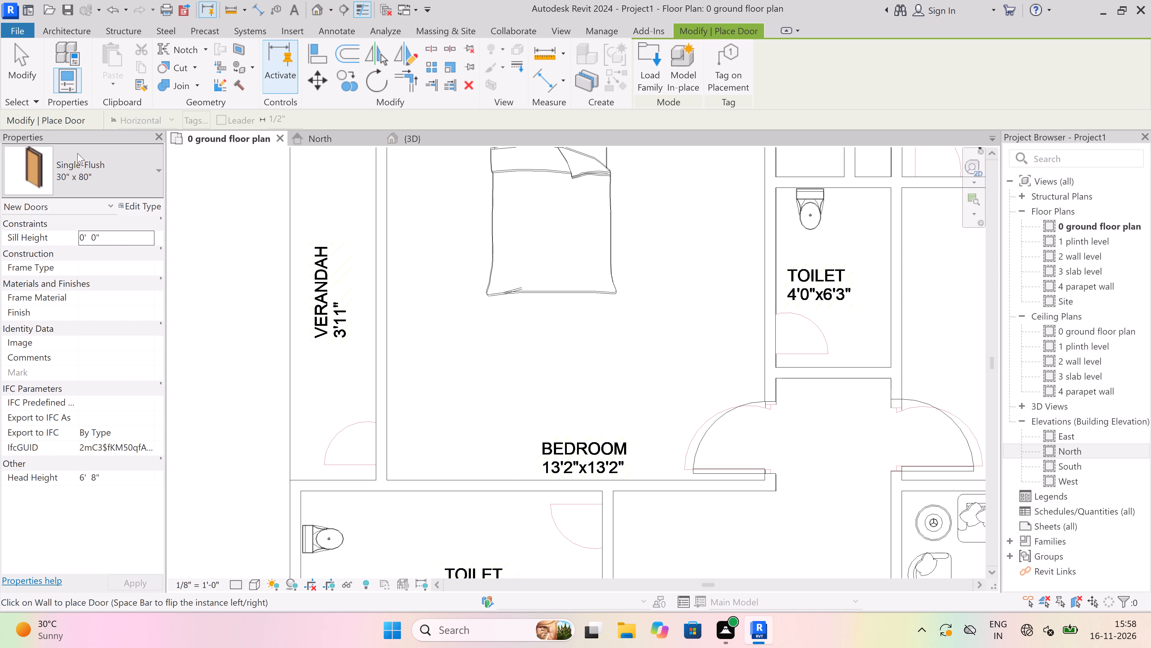
left_click(110, 173)
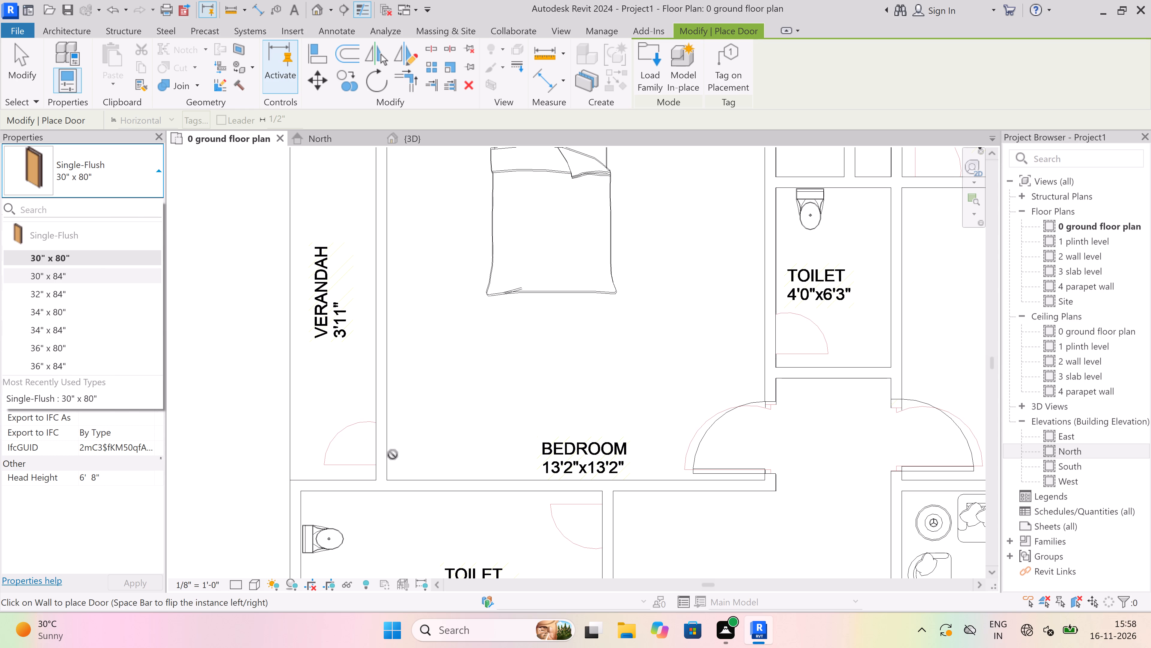
key("Escape")
scroll(352, 453, "up", 2)
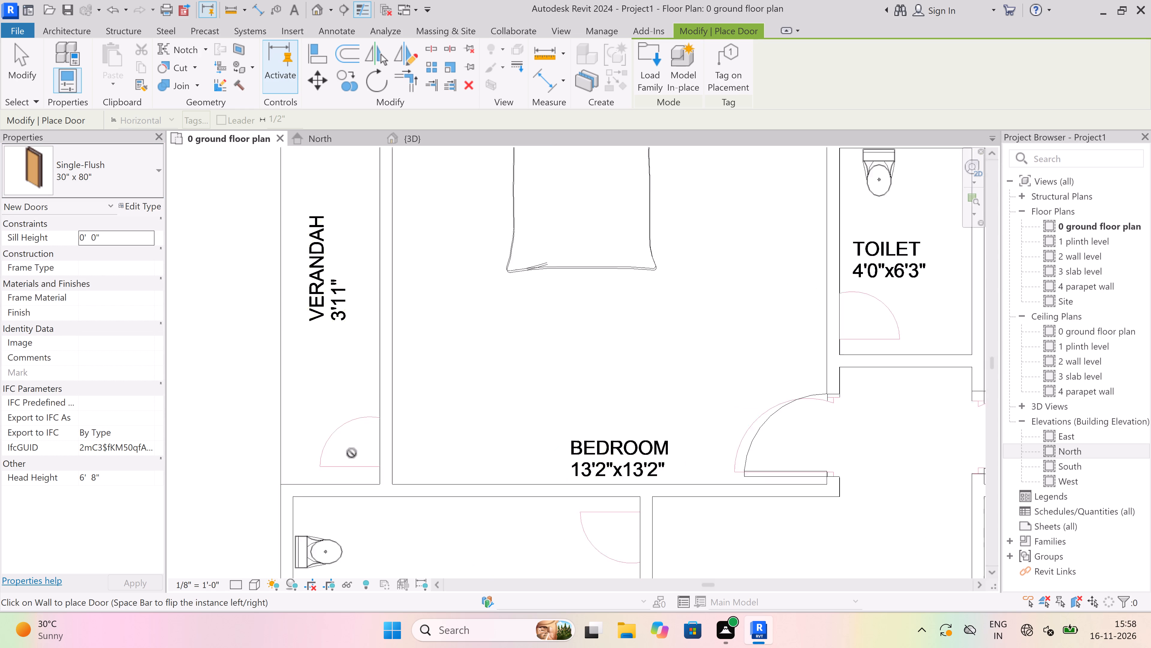
scroll(352, 453, "up", 4)
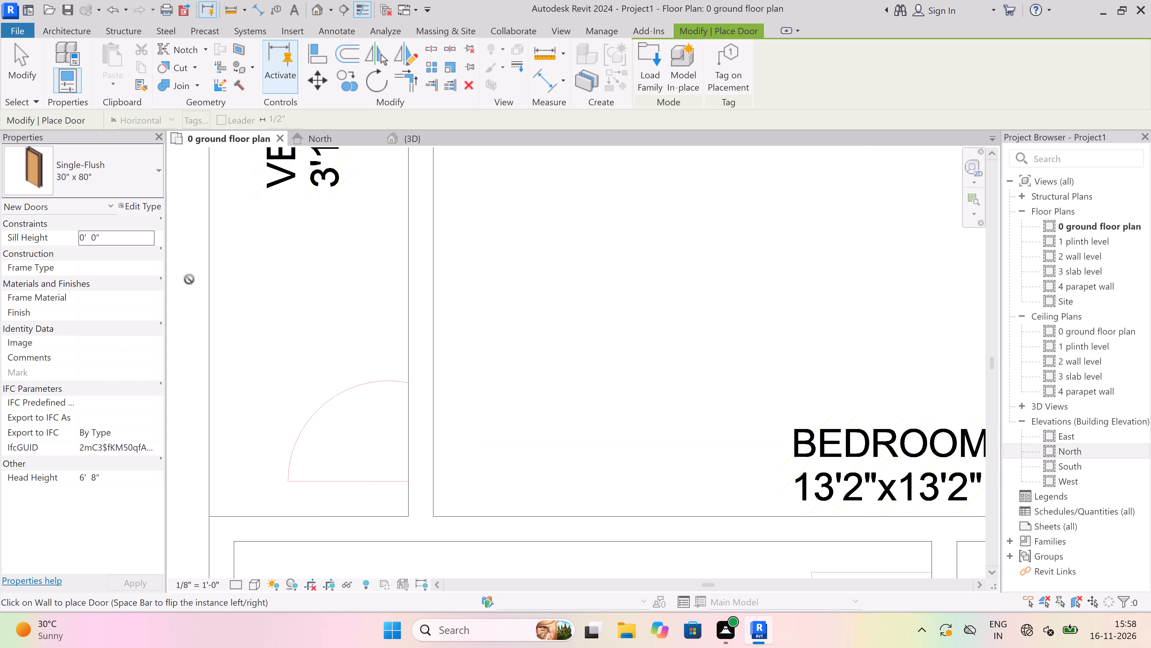
left_click(144, 182)
left_click(144, 182)
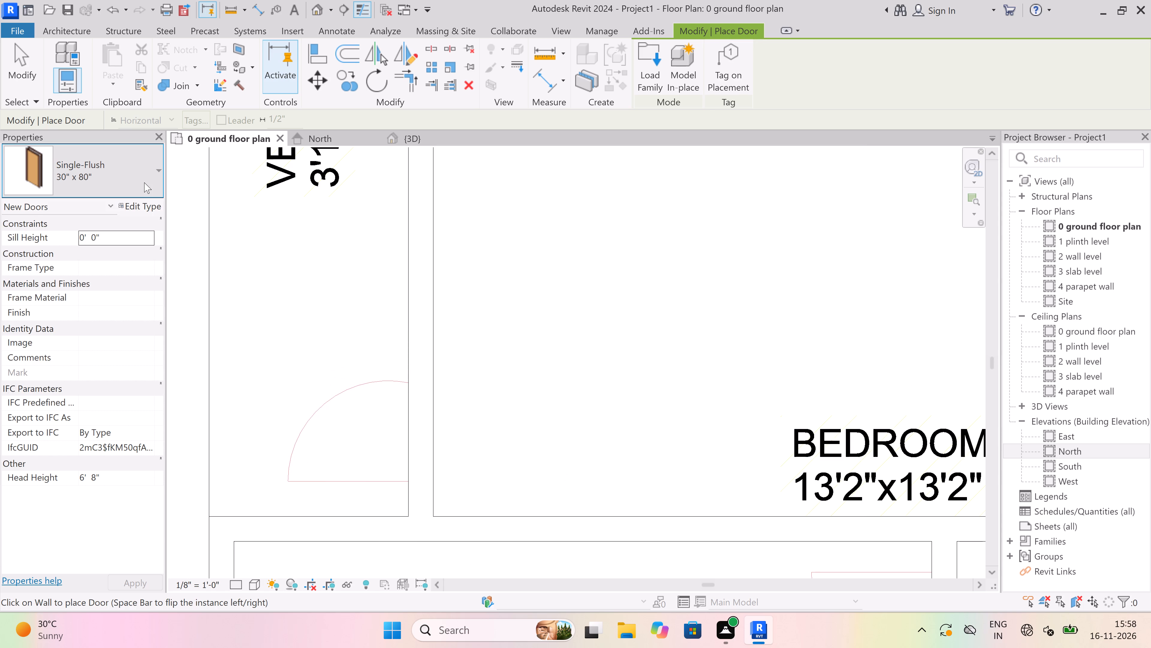
left_click(144, 171)
left_click(144, 171)
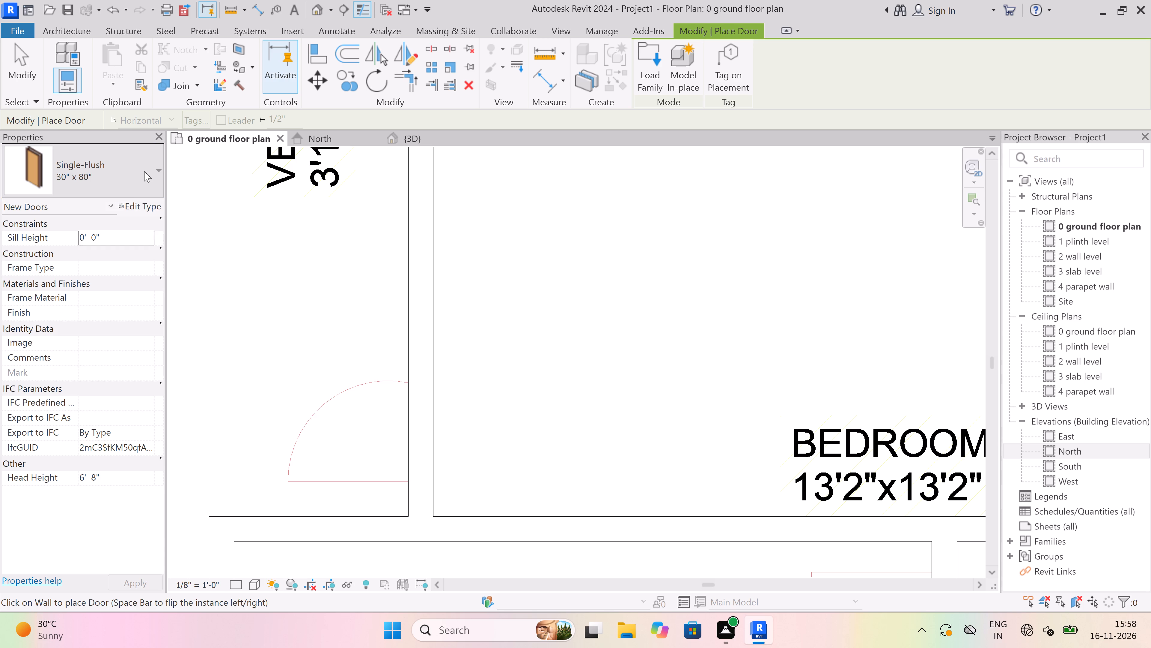
Duplicate the Single-Flush 30" x 80" door type under the name door.
left_click(135, 203)
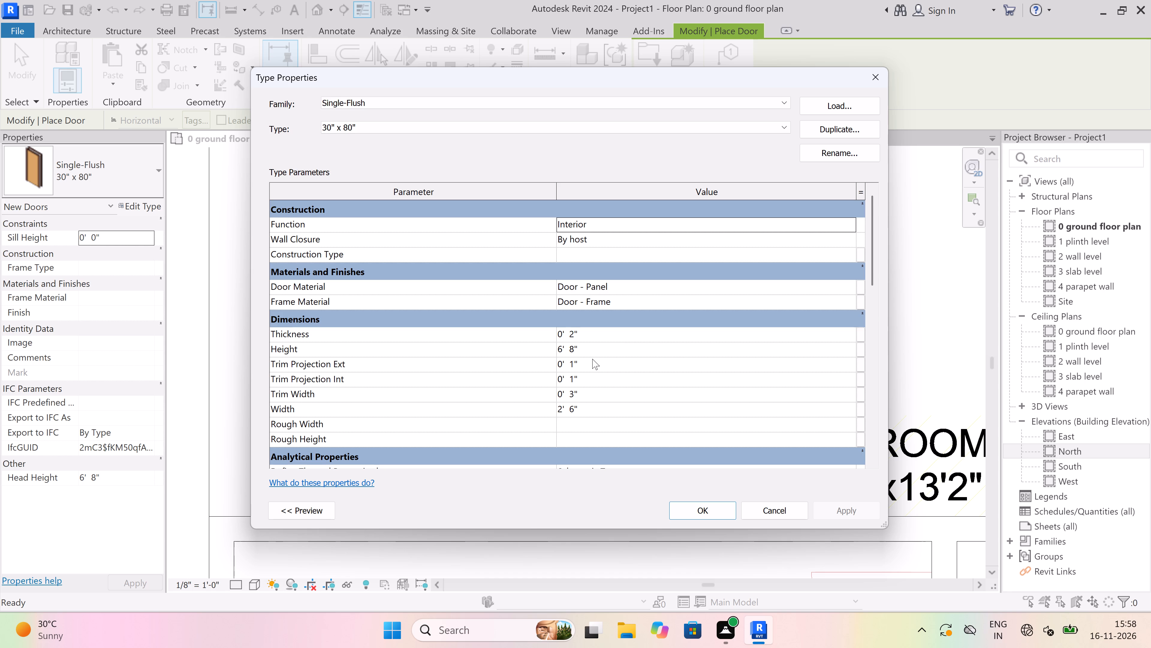
scroll(587, 351, "down", 1)
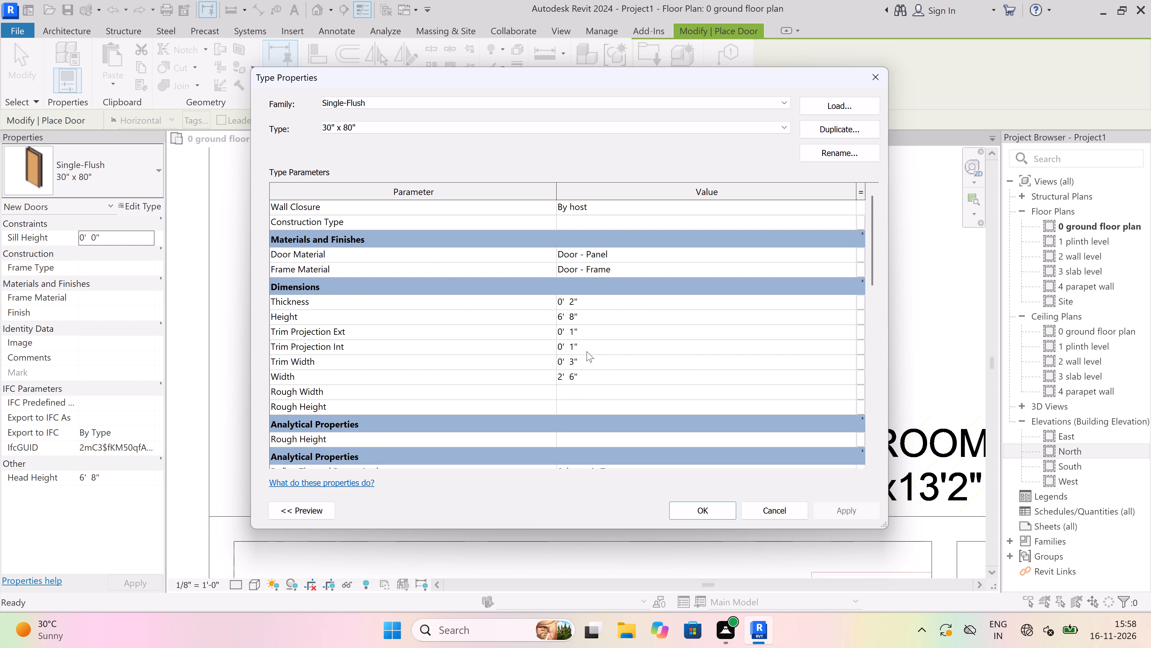
scroll(587, 351, "down", 3)
scroll(587, 351, "up", 4)
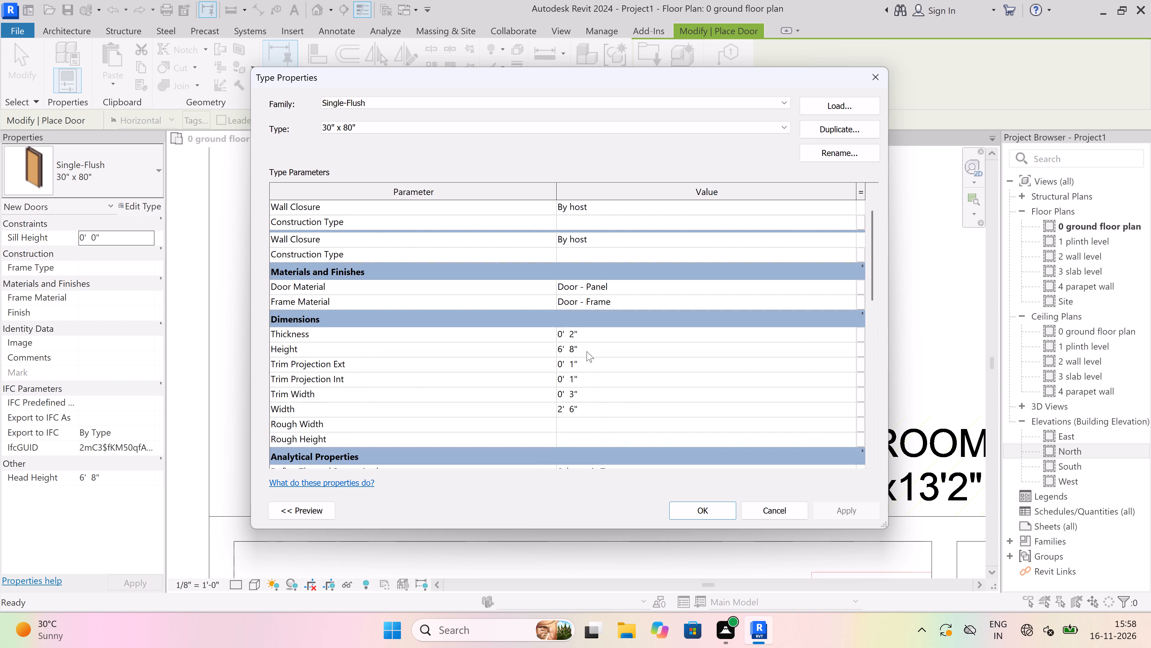
scroll(587, 349, "up", 5)
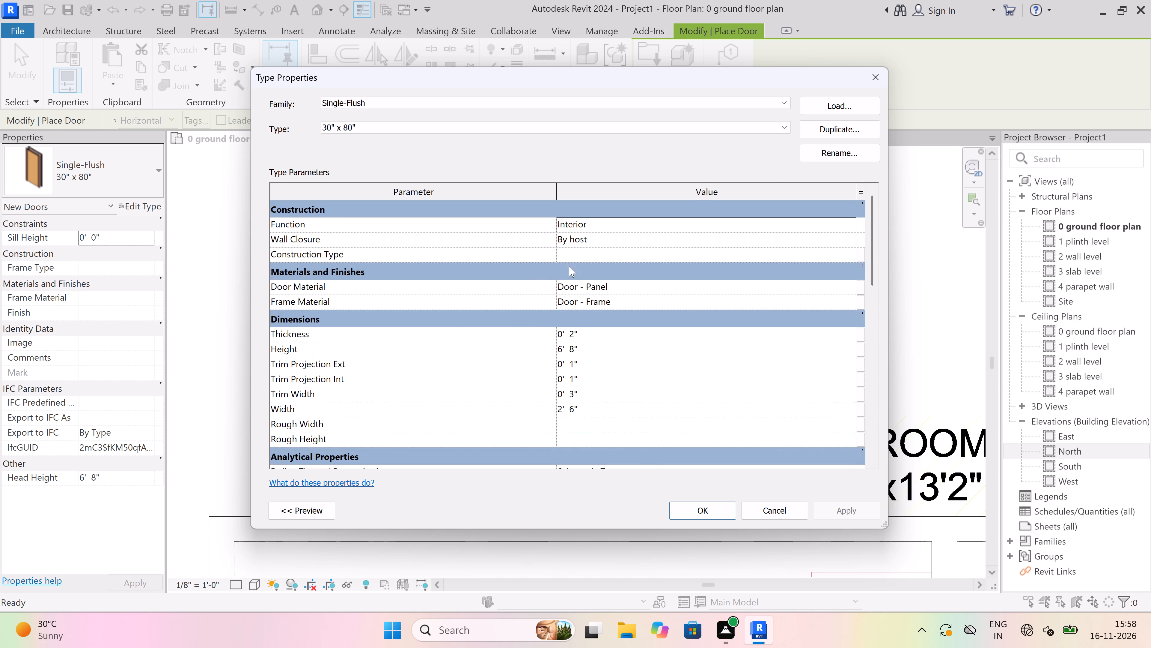
left_click(819, 130)
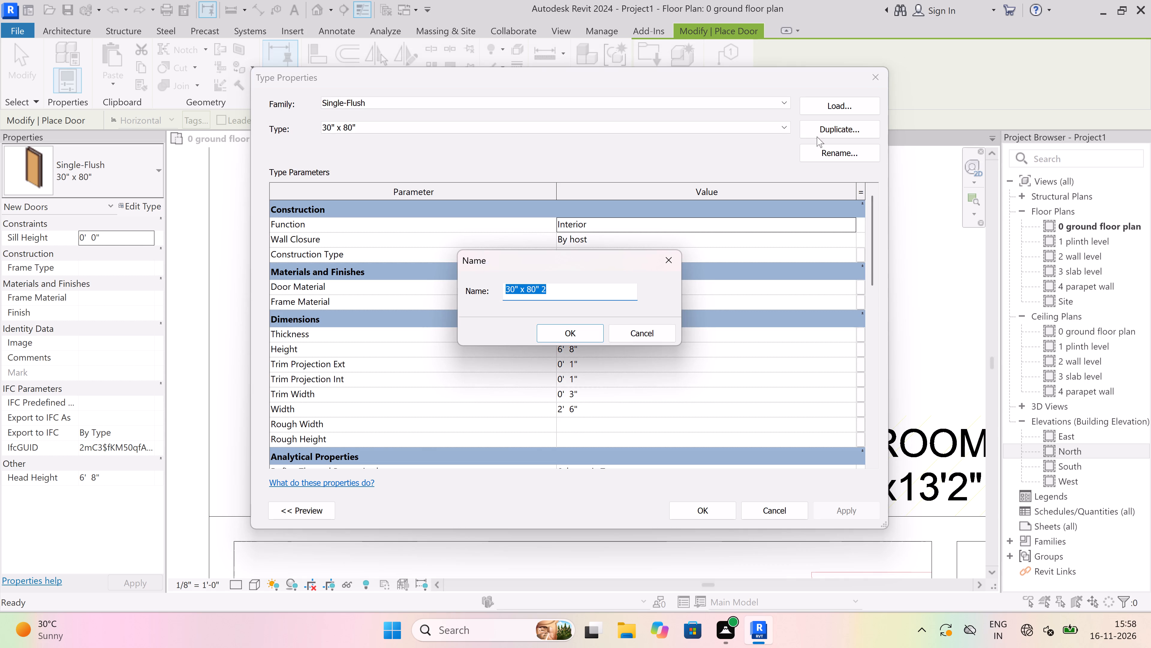
key("BackSpace")
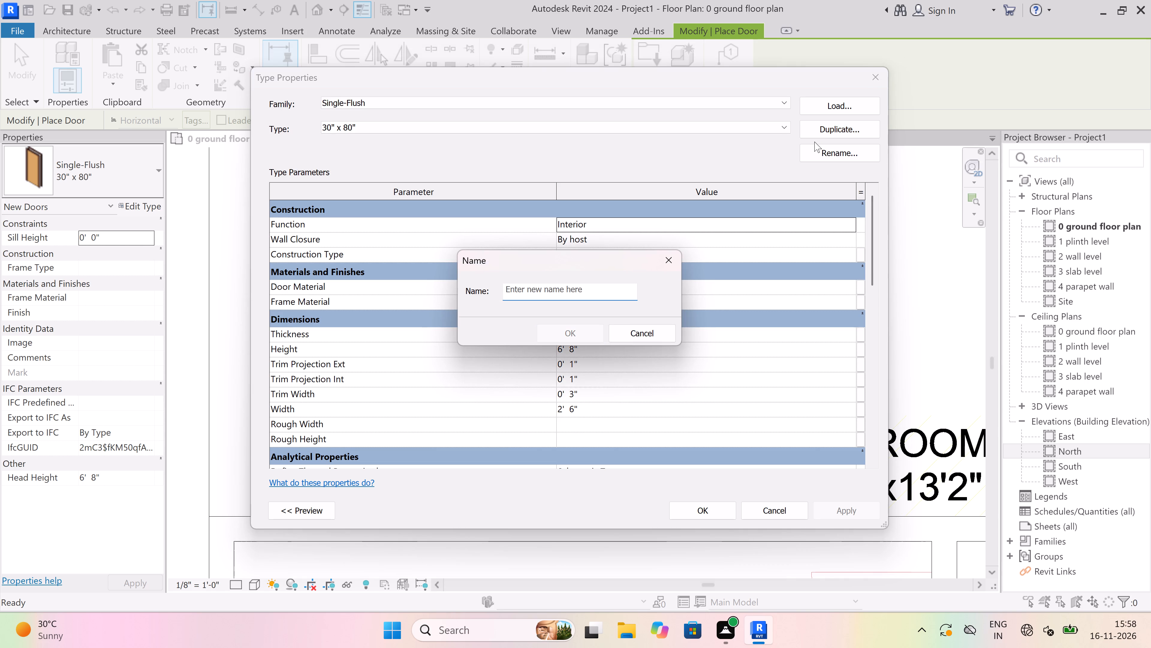
type("door")
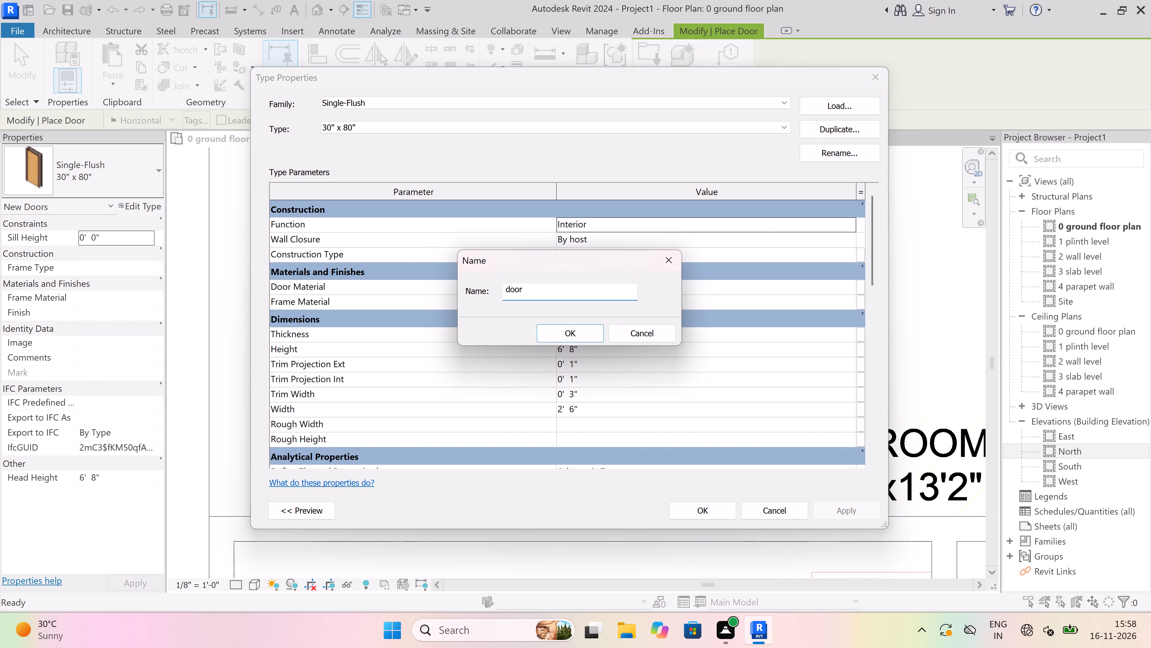
left_click(593, 325)
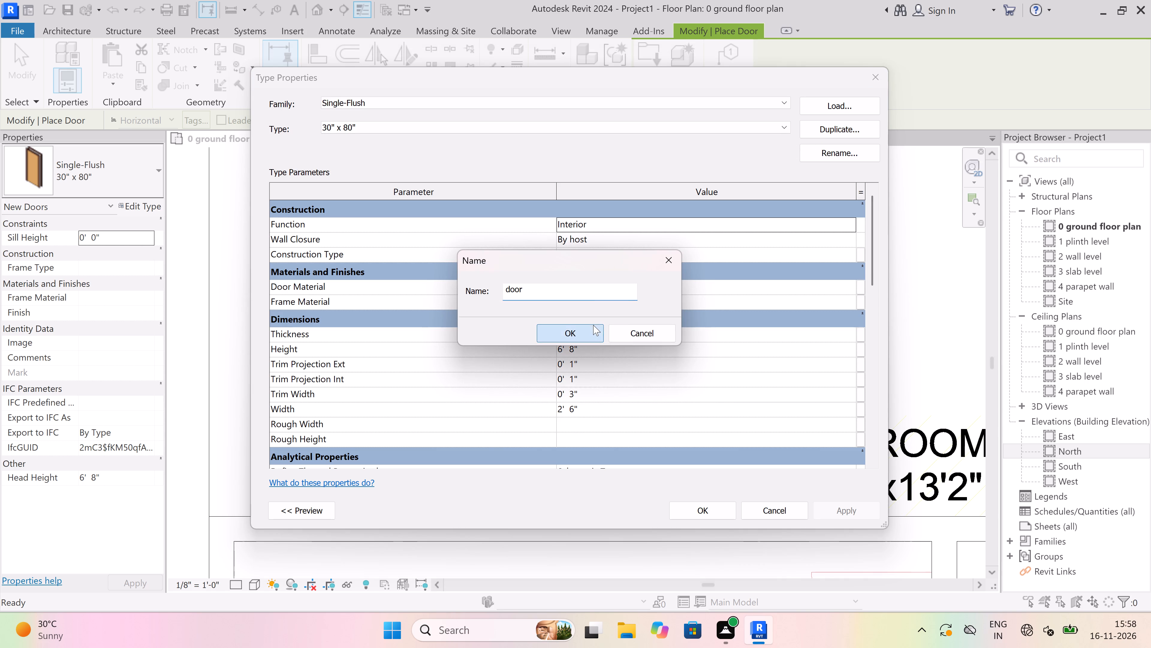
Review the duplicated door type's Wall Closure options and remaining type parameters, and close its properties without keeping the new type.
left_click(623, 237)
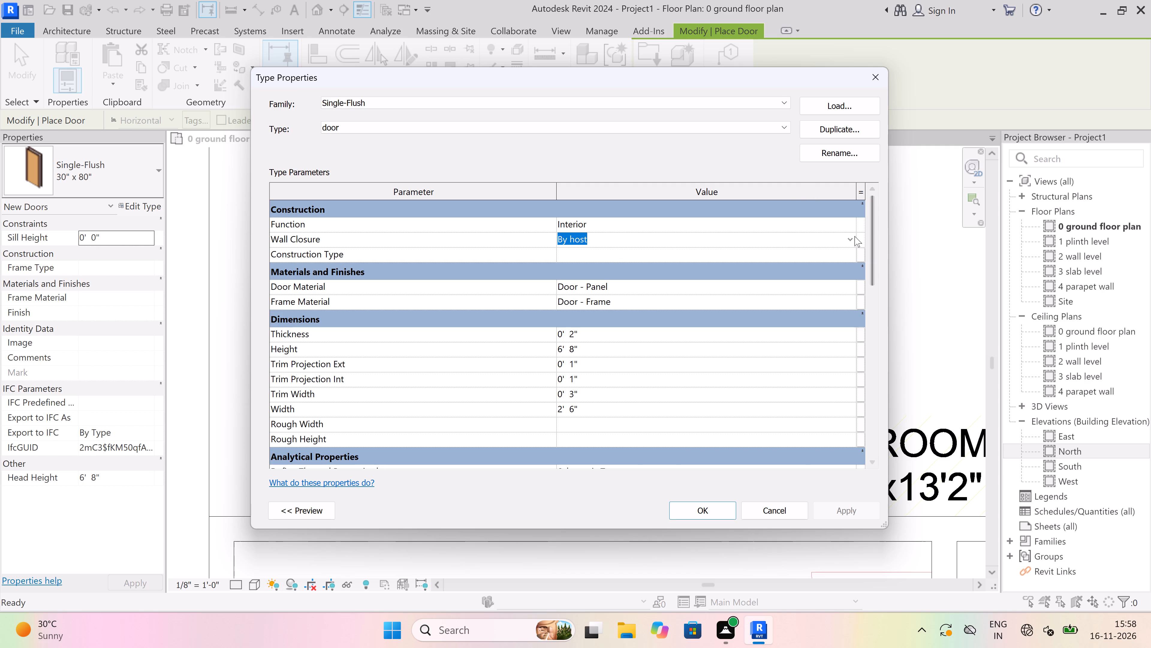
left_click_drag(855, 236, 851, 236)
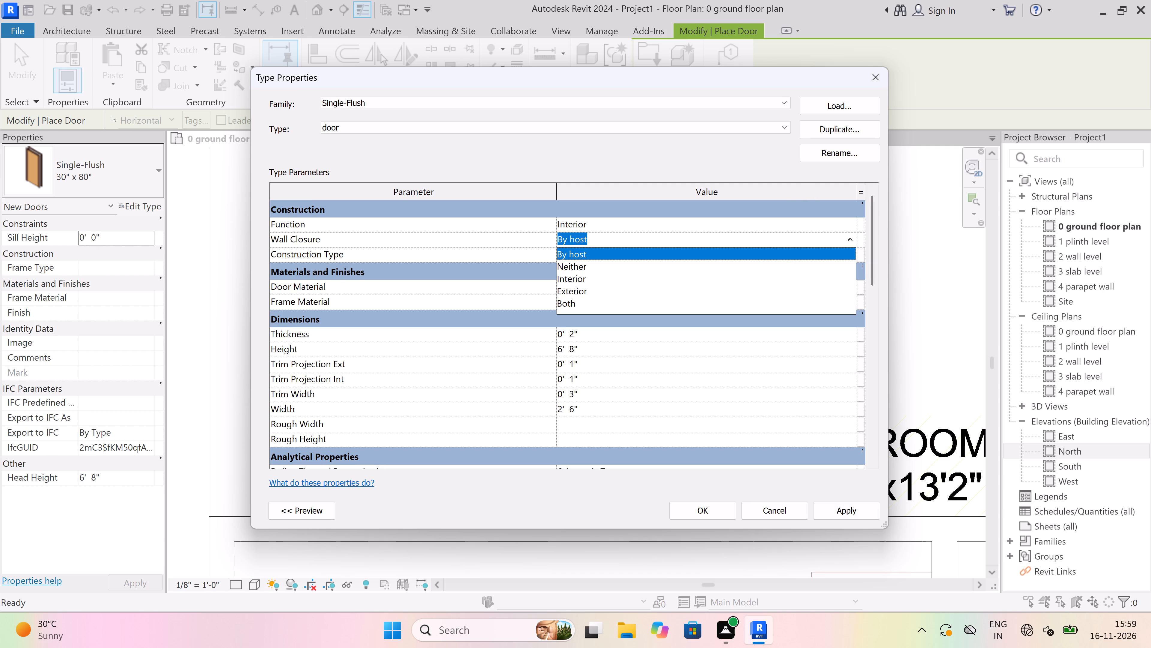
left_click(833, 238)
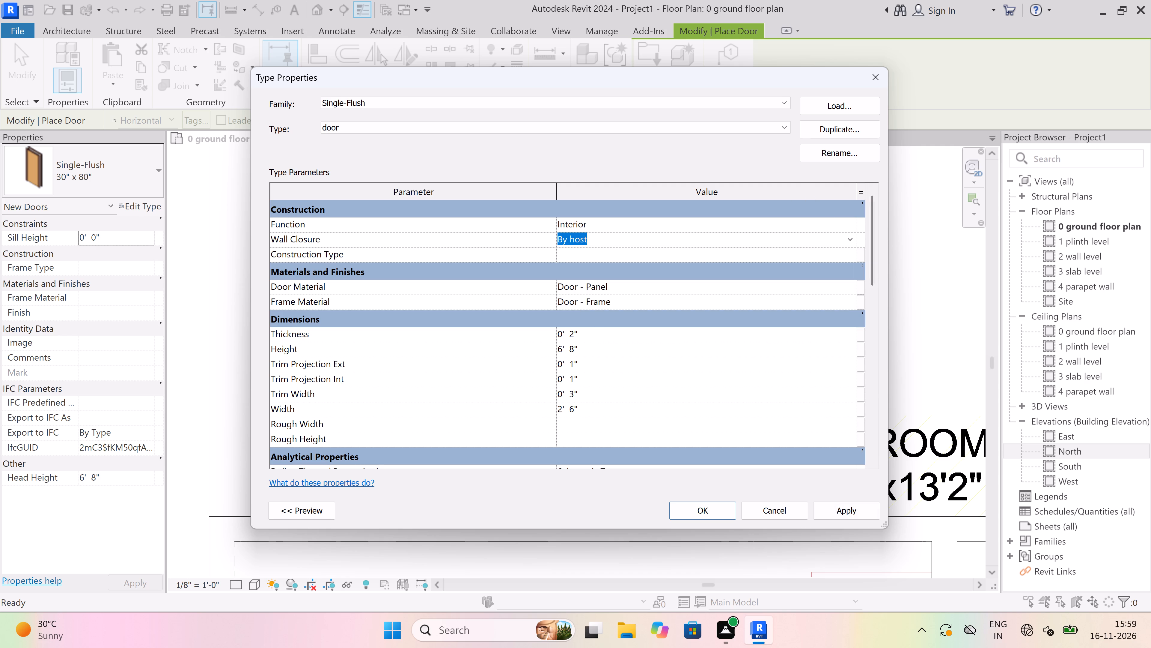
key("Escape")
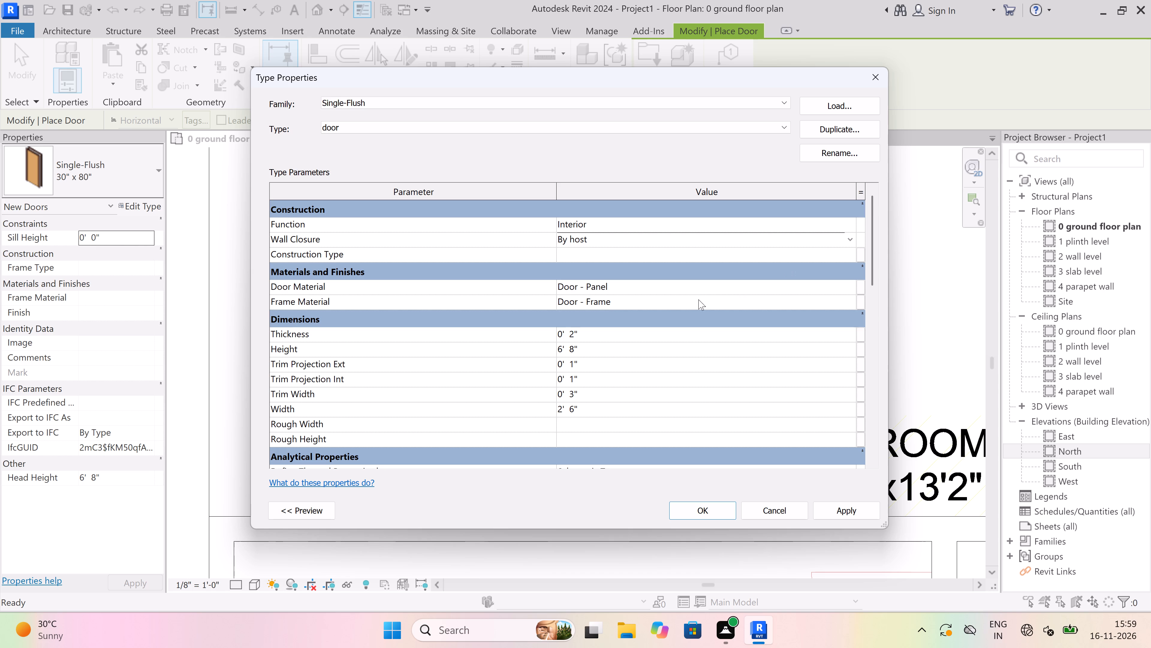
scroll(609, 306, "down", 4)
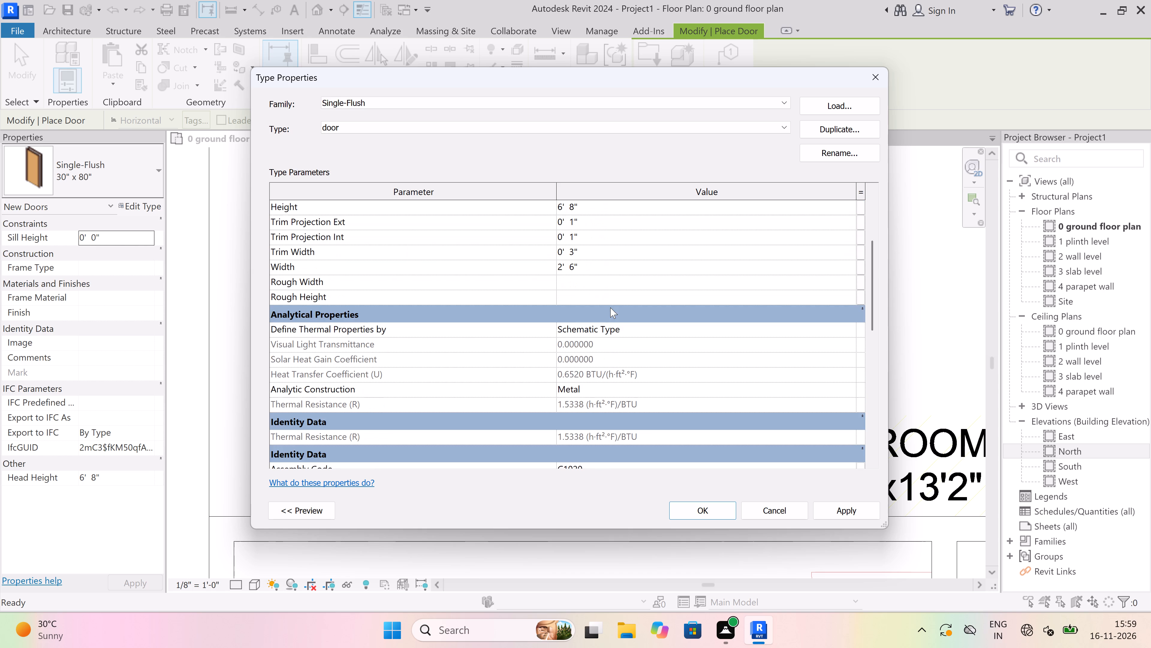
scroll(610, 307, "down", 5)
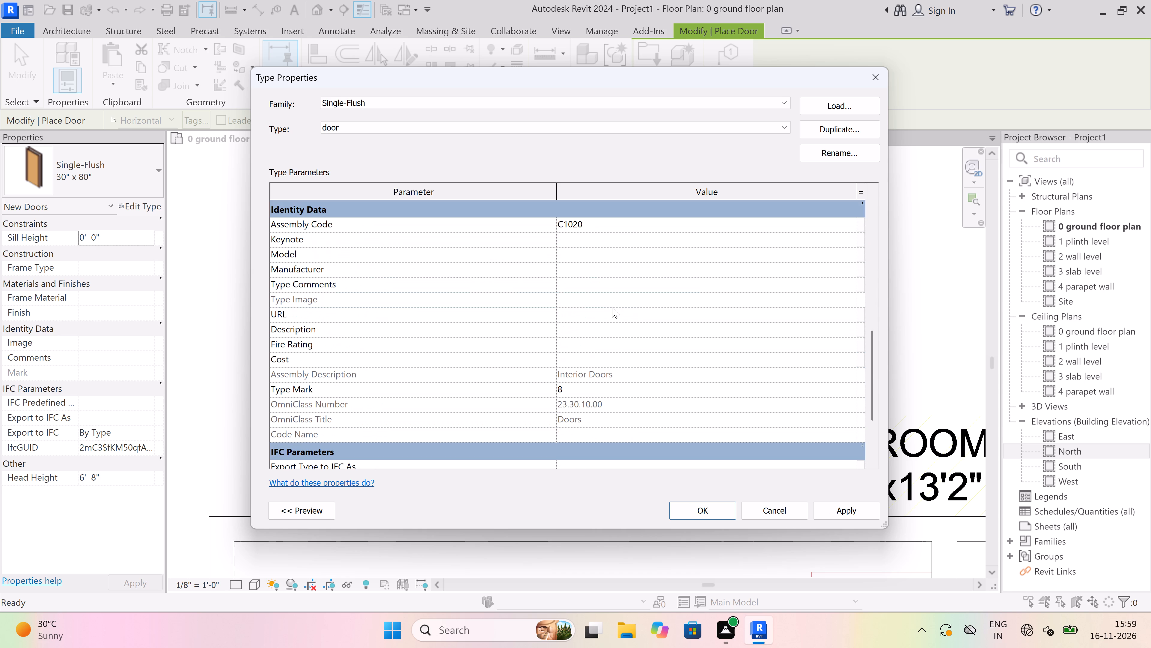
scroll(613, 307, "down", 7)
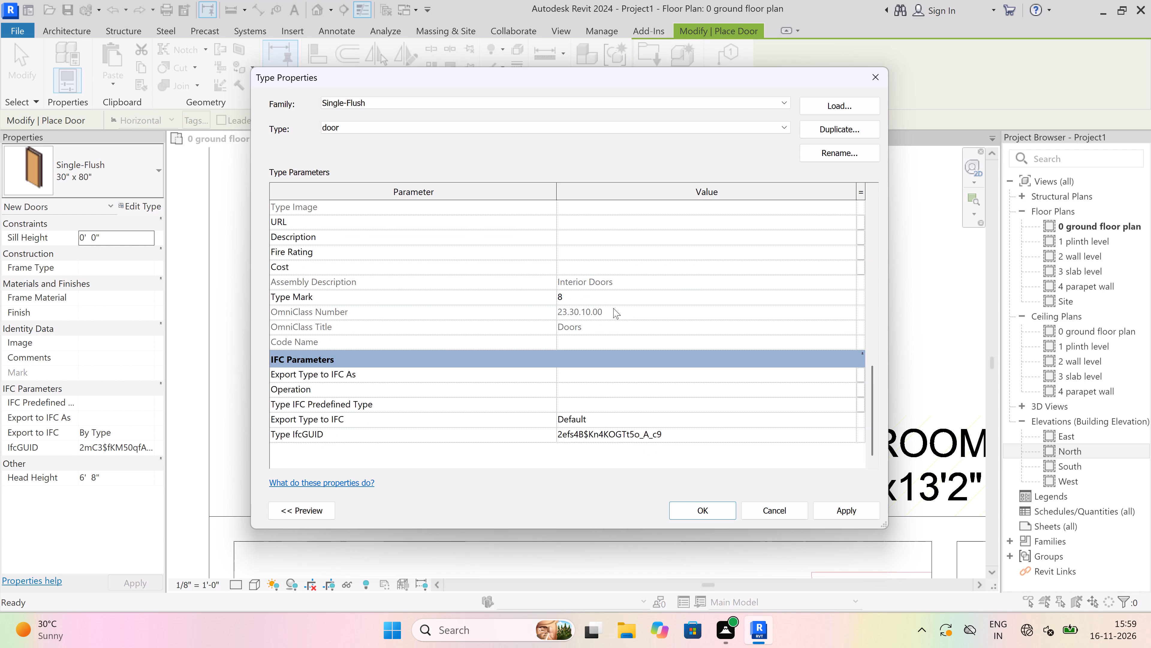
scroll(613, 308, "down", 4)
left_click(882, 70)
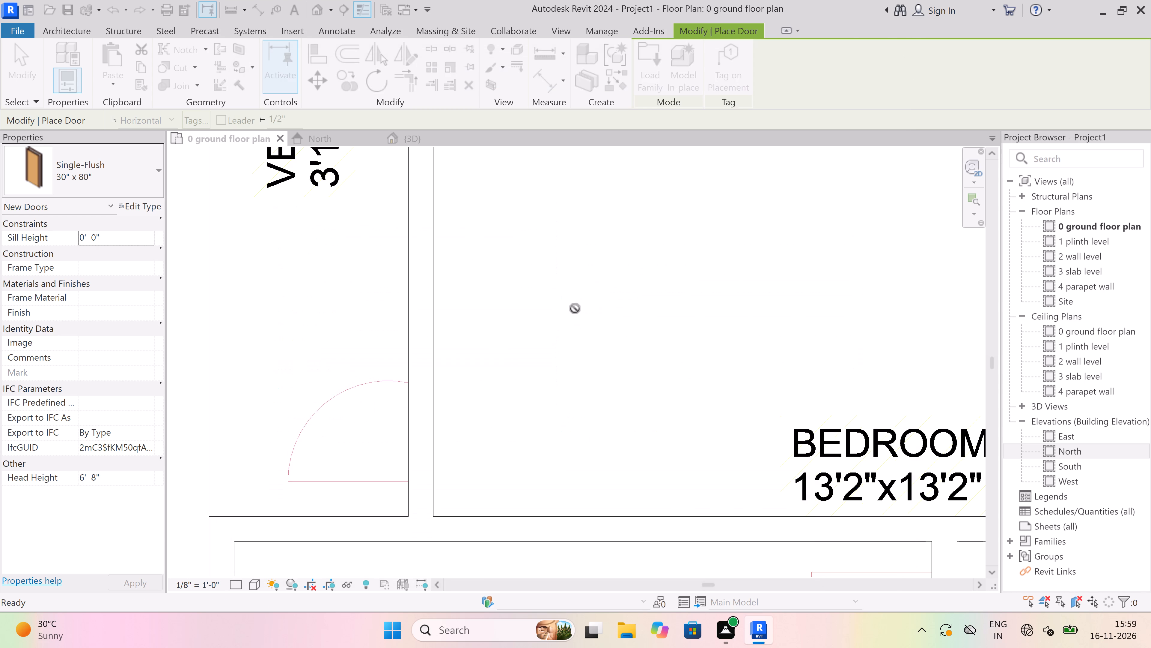
Set the sill height for new Single-Flush 30" x 80" doors to 1' 6".
scroll(573, 306, "down", 5)
scroll(528, 331, "down", 6)
scroll(499, 352, "up", 16)
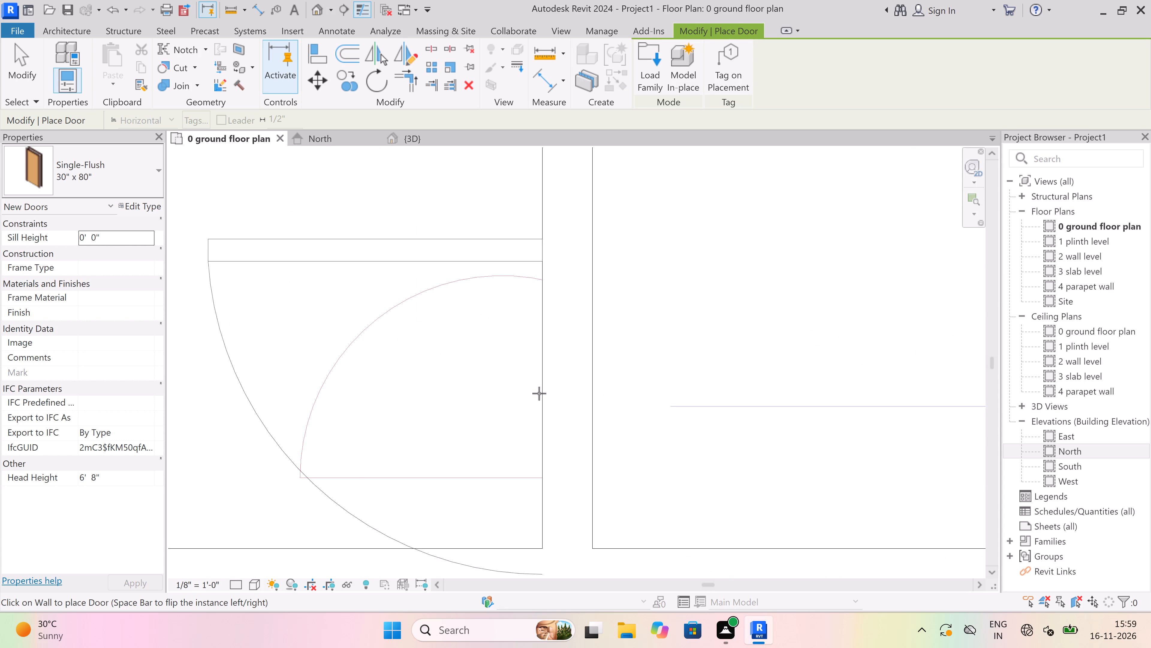
left_click(112, 238)
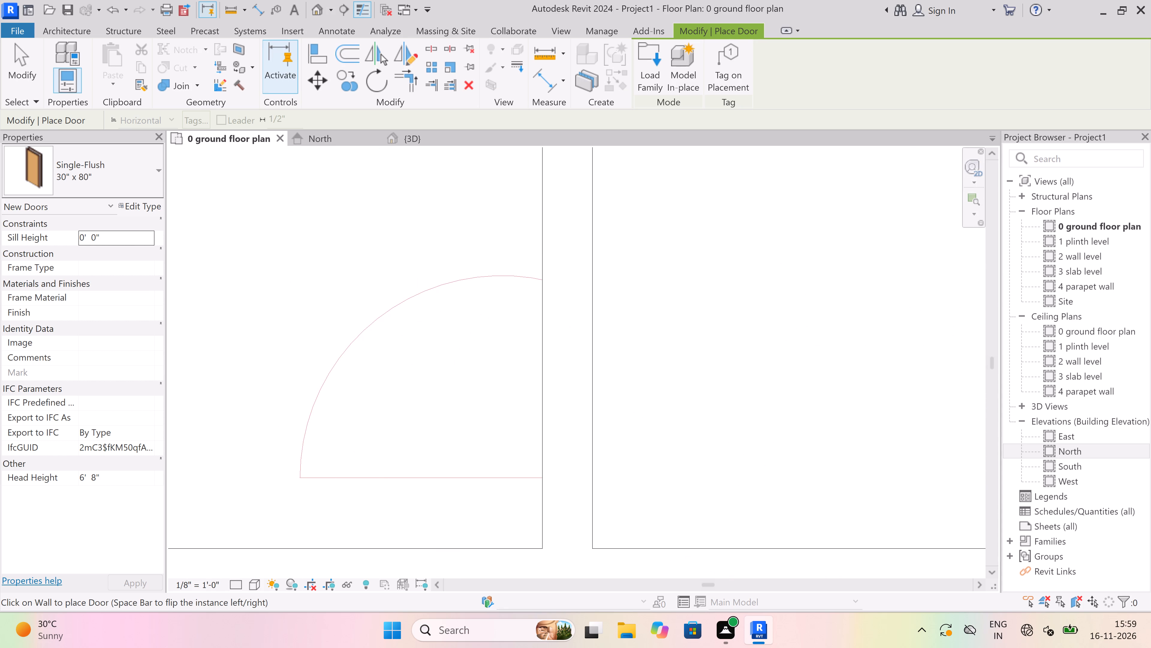
key("BackSpace")
key("1")
type("'6\"")
Place a Single-Flush 30" x 80" door in the west wall of the northwest 4'0"x6'3" toilet, matching the plan's door swing.
scroll(152, 282, "down", 4)
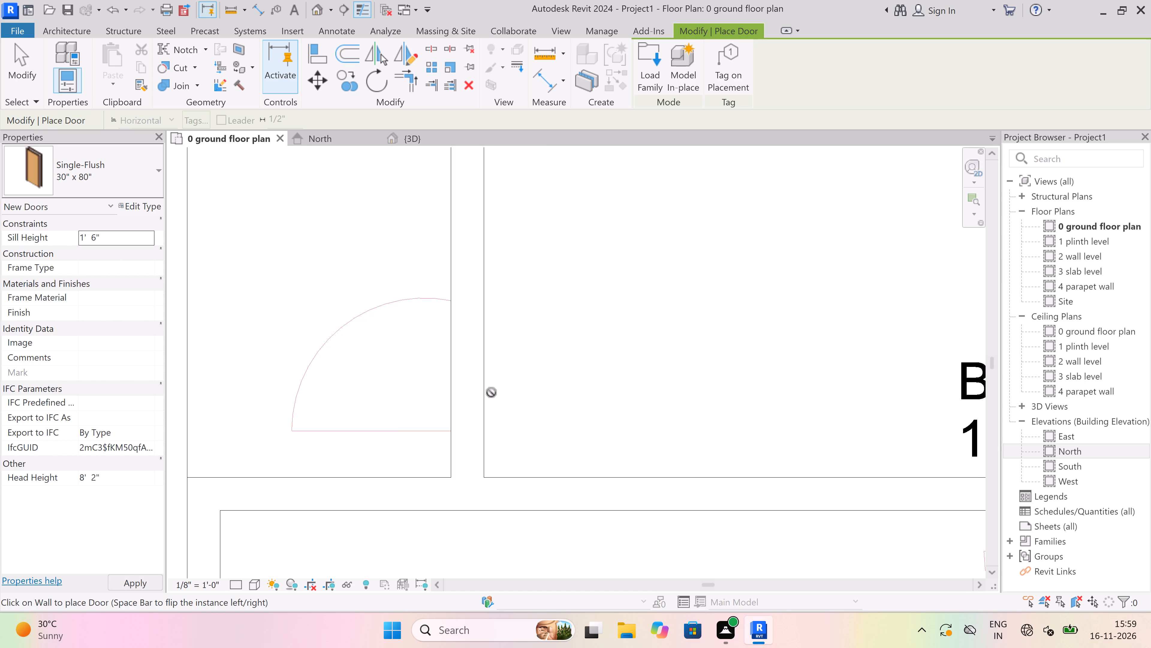
scroll(472, 377, "down", 3)
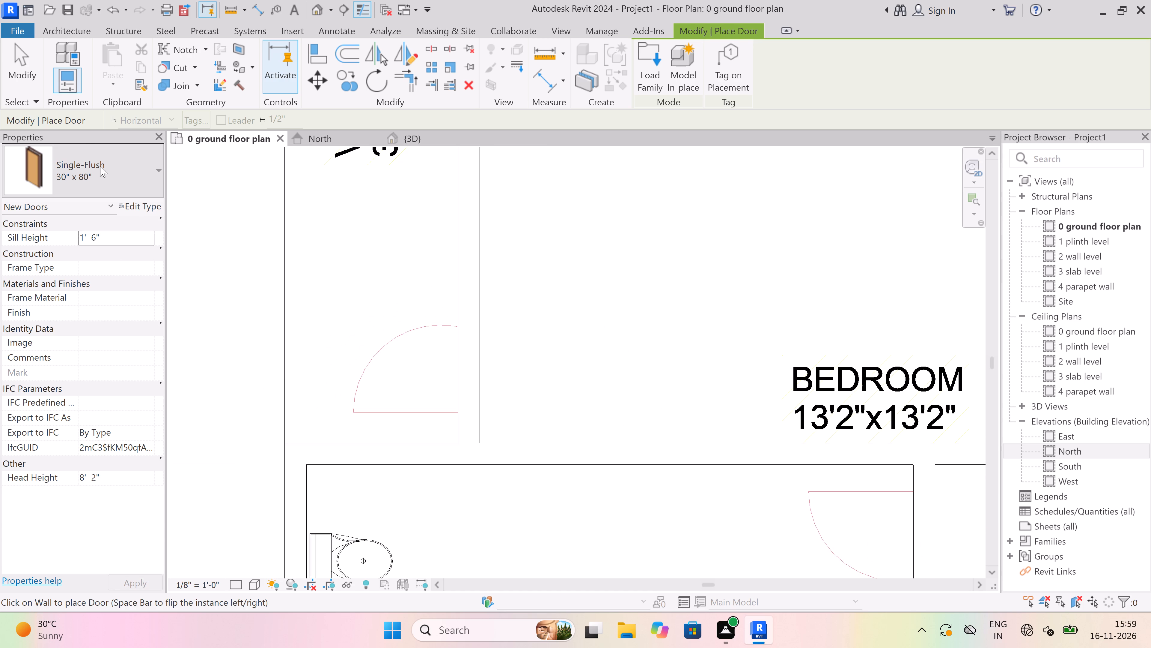
left_click(120, 181)
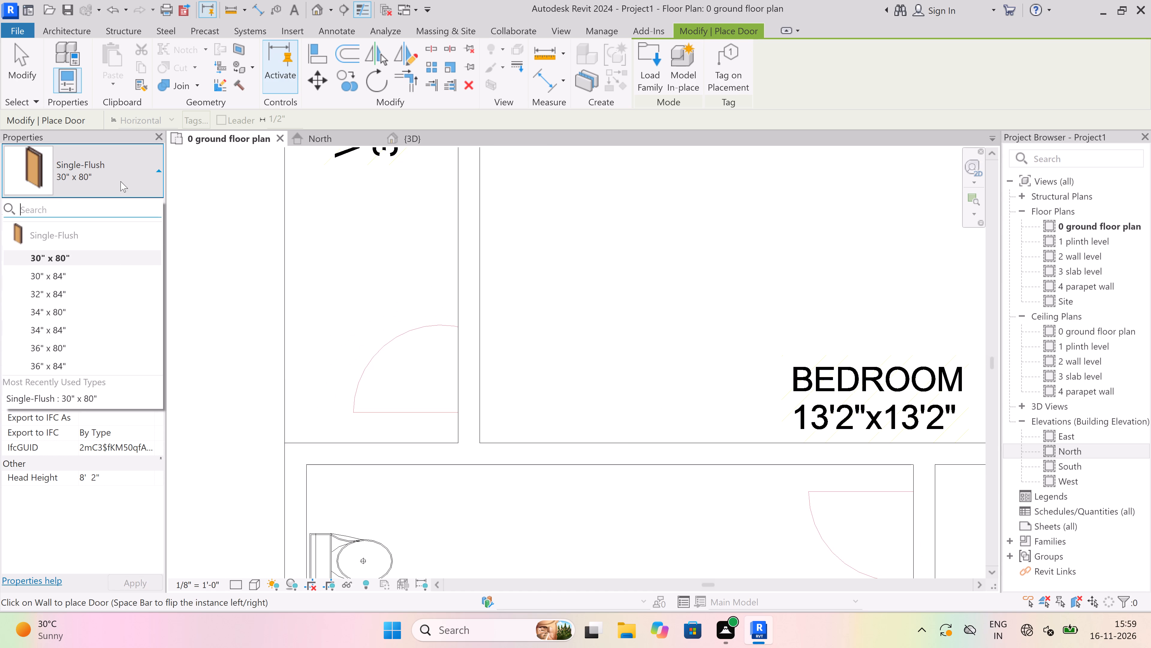
scroll(92, 348, "down", 4)
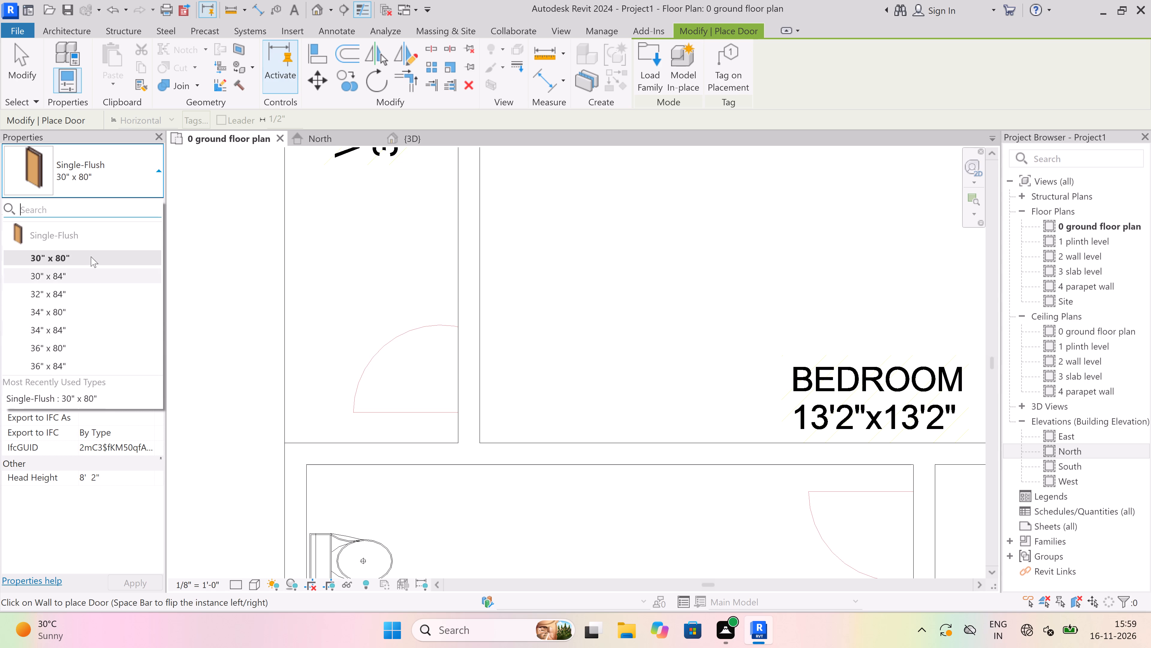
scroll(301, 382, "down", 12)
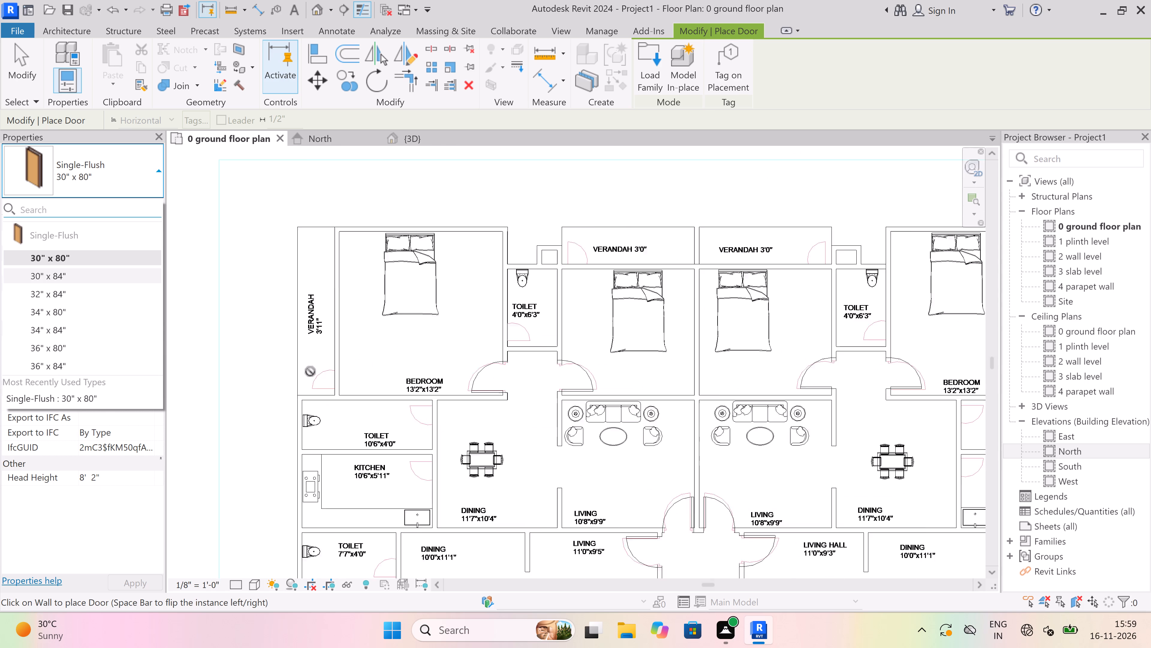
scroll(545, 311, "up", 3)
scroll(465, 354, "up", 5)
scroll(450, 330, "up", 4)
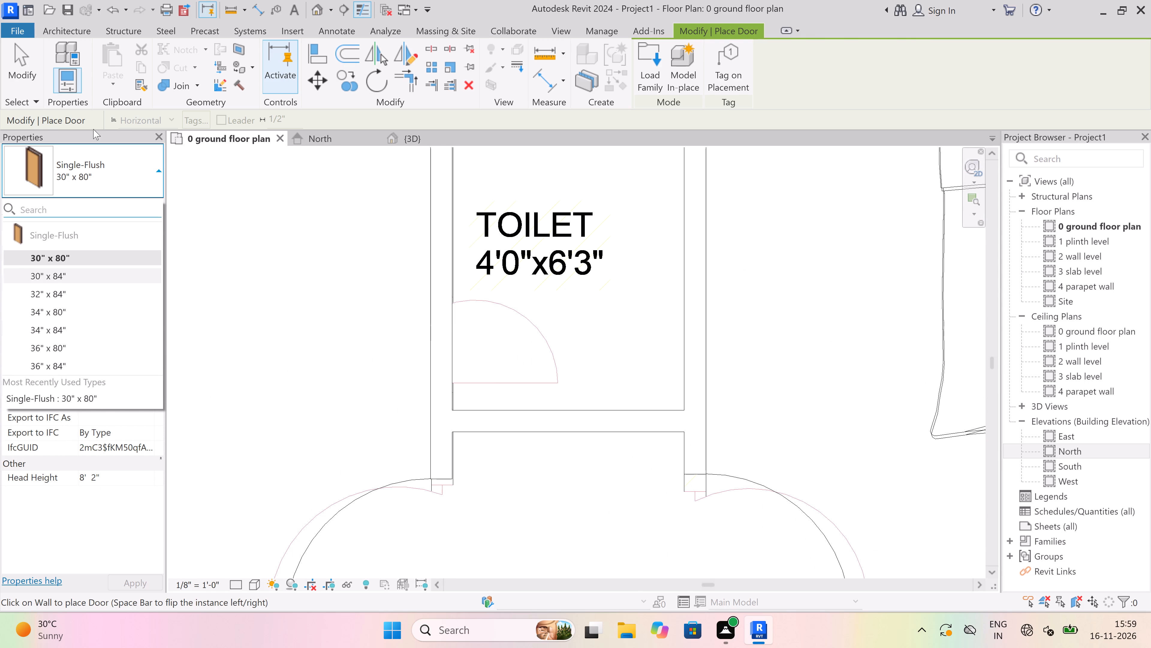
left_click(132, 179)
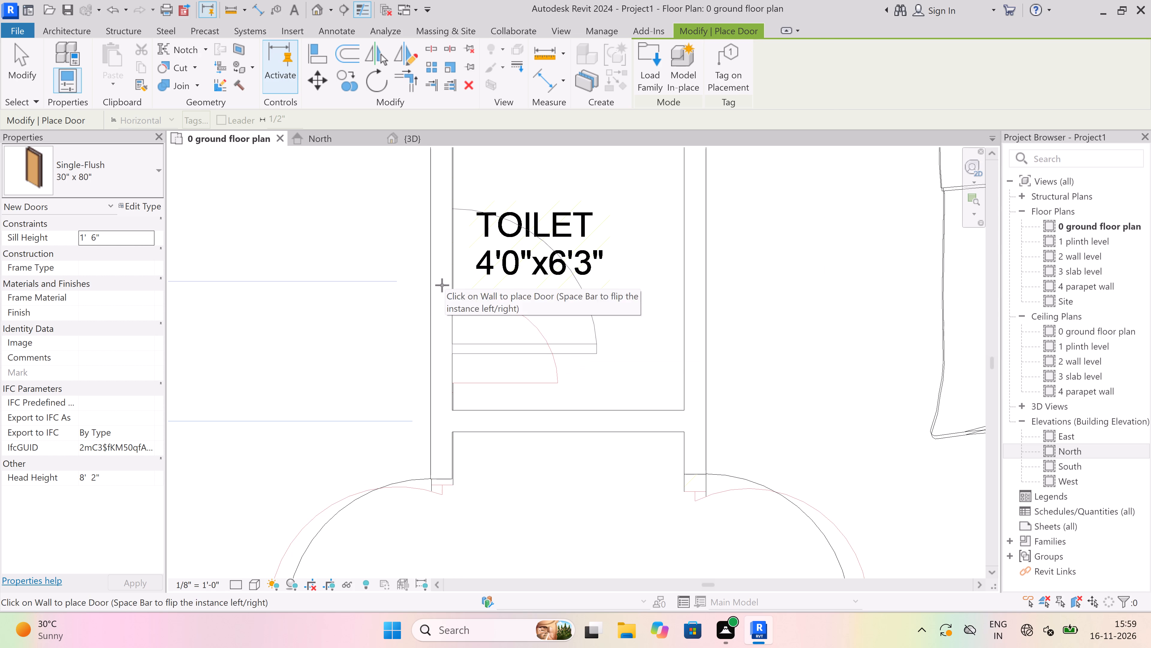
left_click(450, 323)
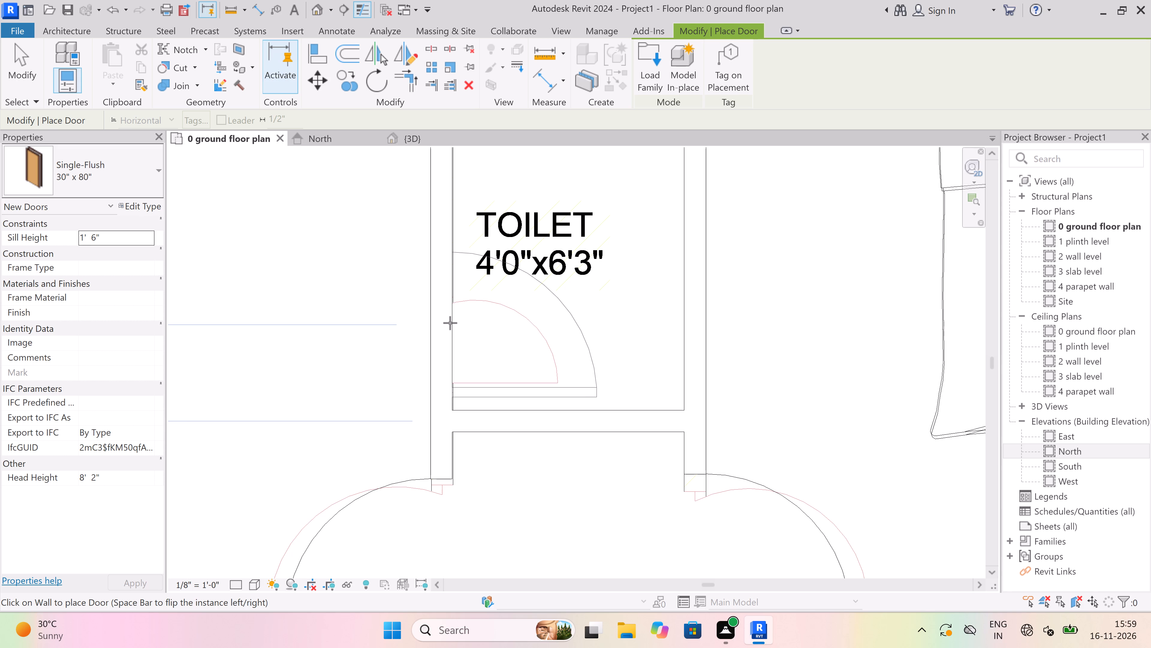
Place a Single-Flush 30" x 80" door between the eastern VERANDAH 3'0" and its bedroom, at the swing drawn near the verandah's east end.
scroll(371, 304, "down", 9)
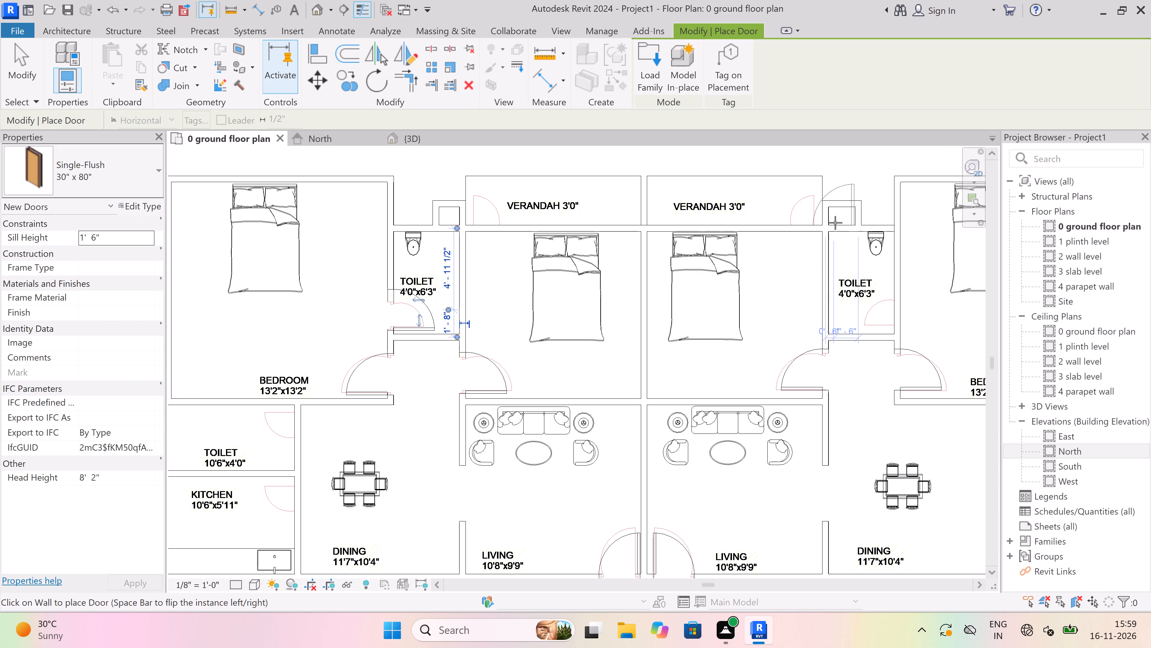
scroll(792, 207, "up", 6)
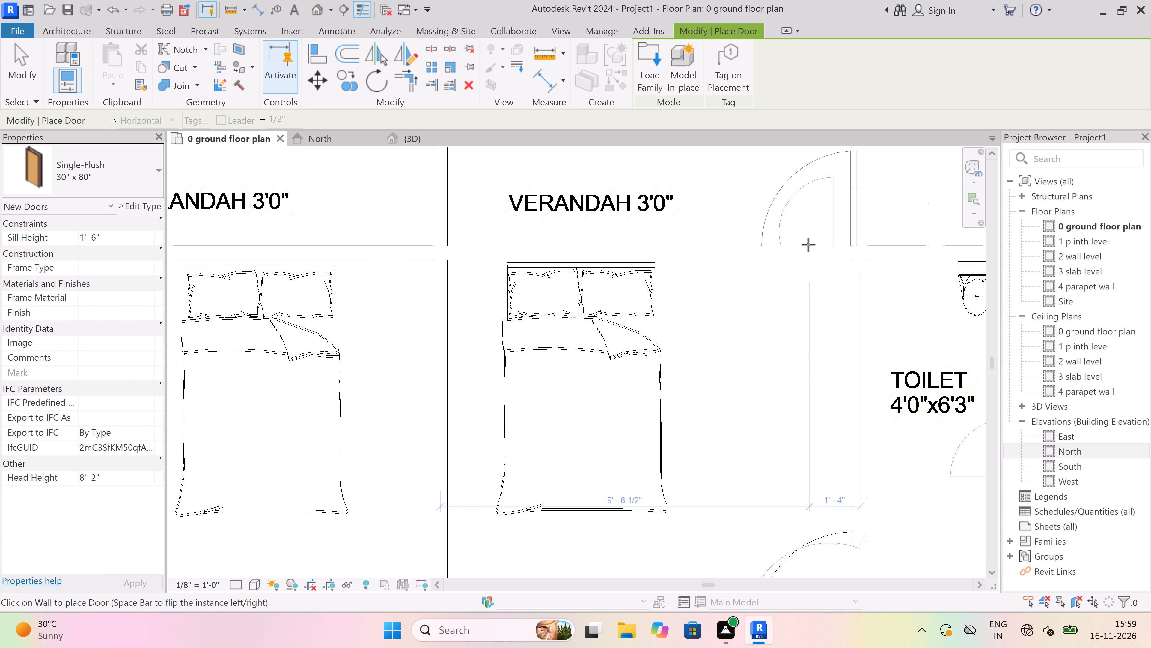
left_click(798, 242)
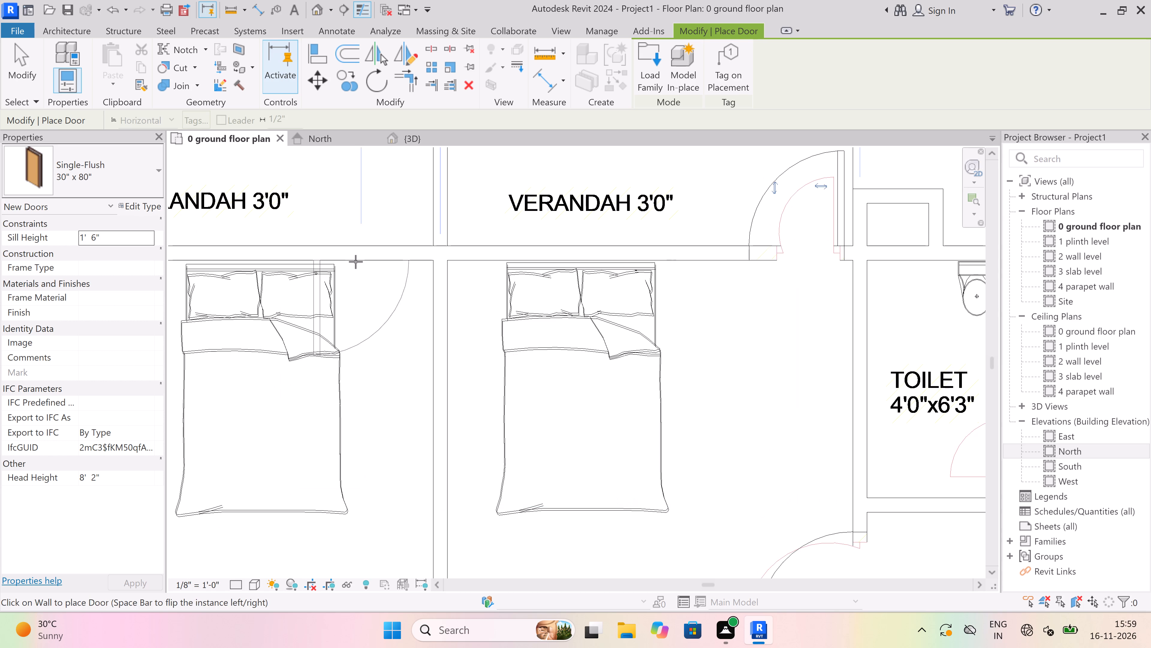
Place a Single-Flush 30" x 80" door with flipped swing between the western VERANDAH 3'0" and its bedroom, near the verandah's west end.
scroll(546, 275, "down", 8)
scroll(362, 275, "up", 4)
scroll(393, 263, "up", 4)
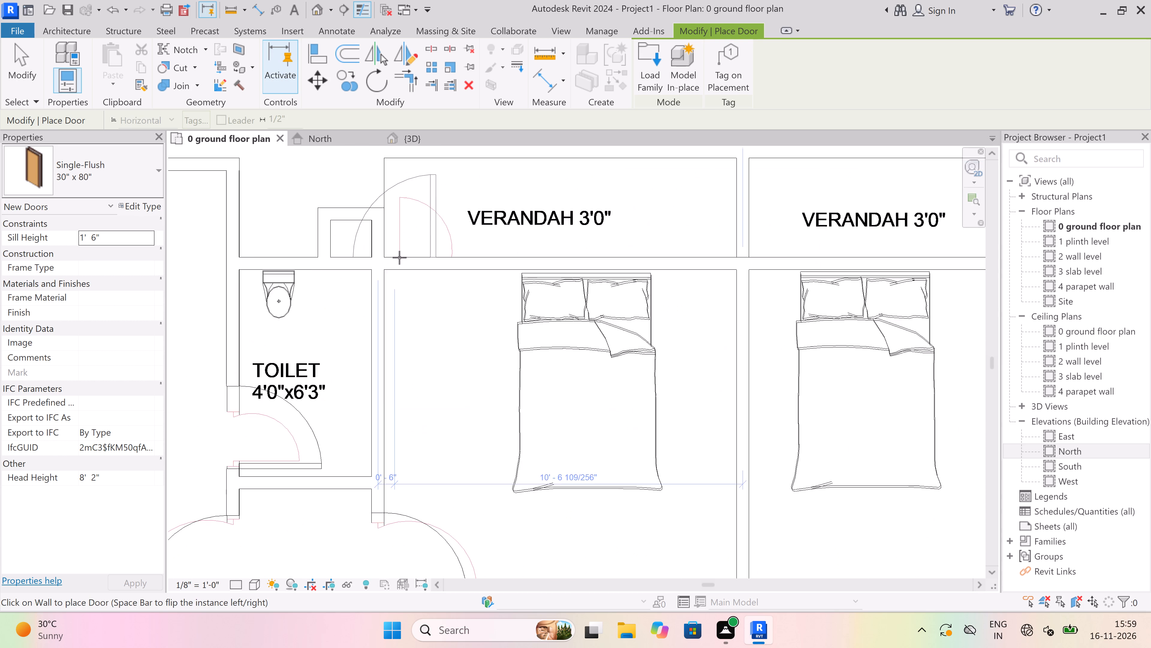
scroll(430, 245, "up", 4)
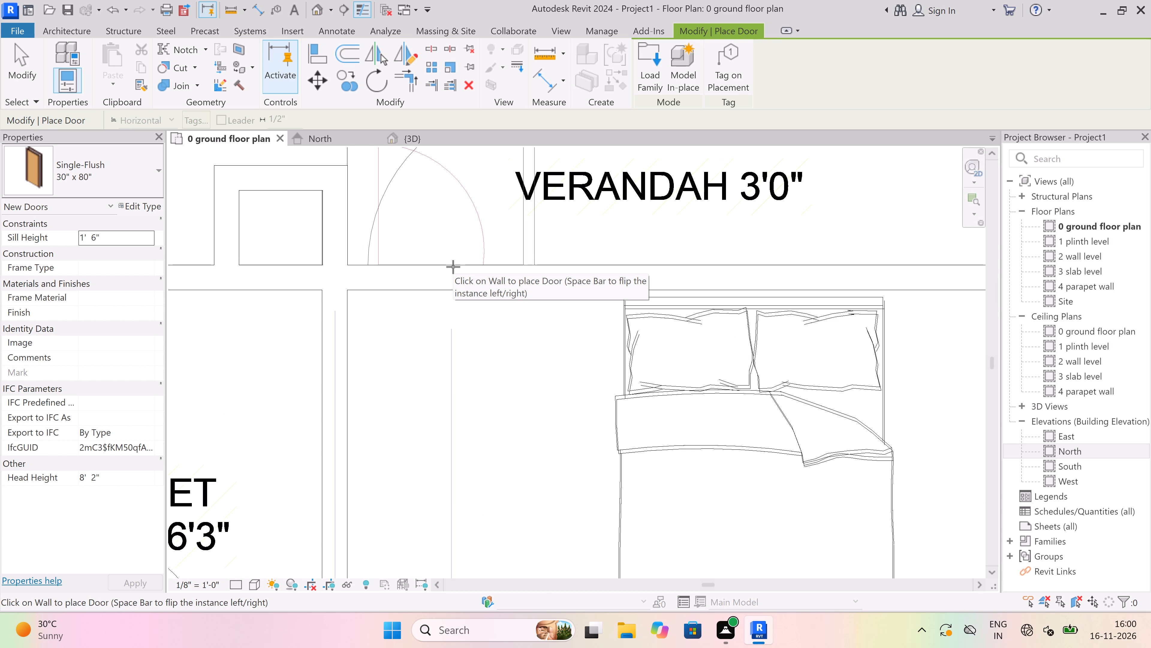
key("space")
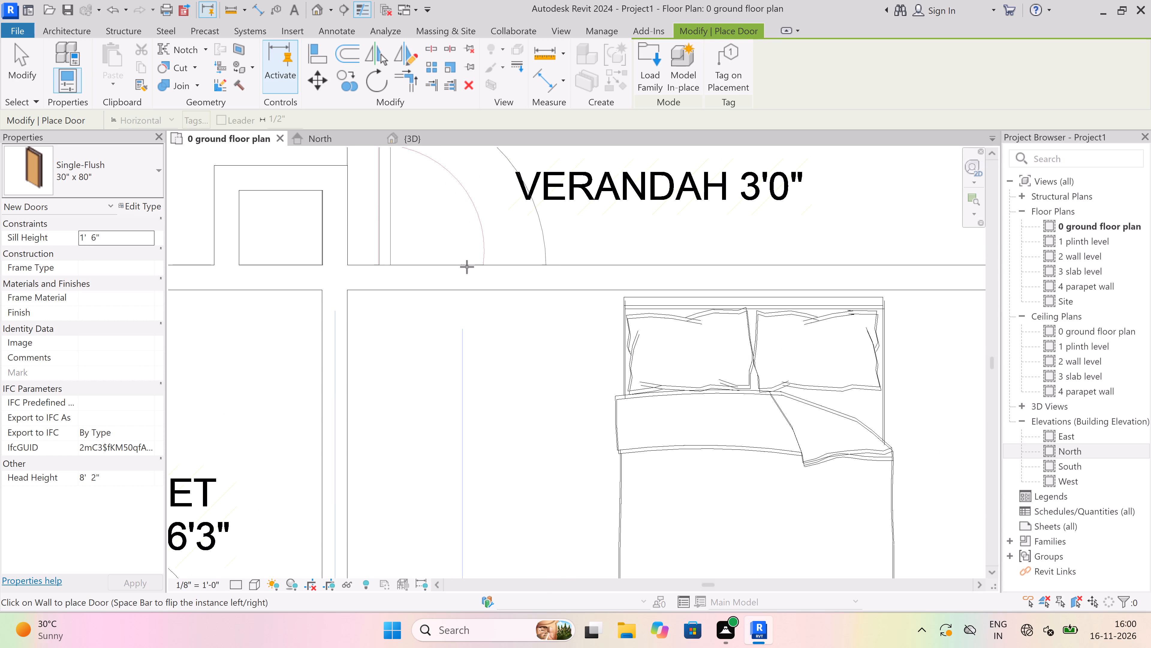
left_click(449, 261)
Place a Single-Flush 30" x 80" door between the northwest 13'2"x13'2" bedroom and its 3'11" verandah, opening onto the verandah.
scroll(488, 283, "down", 14)
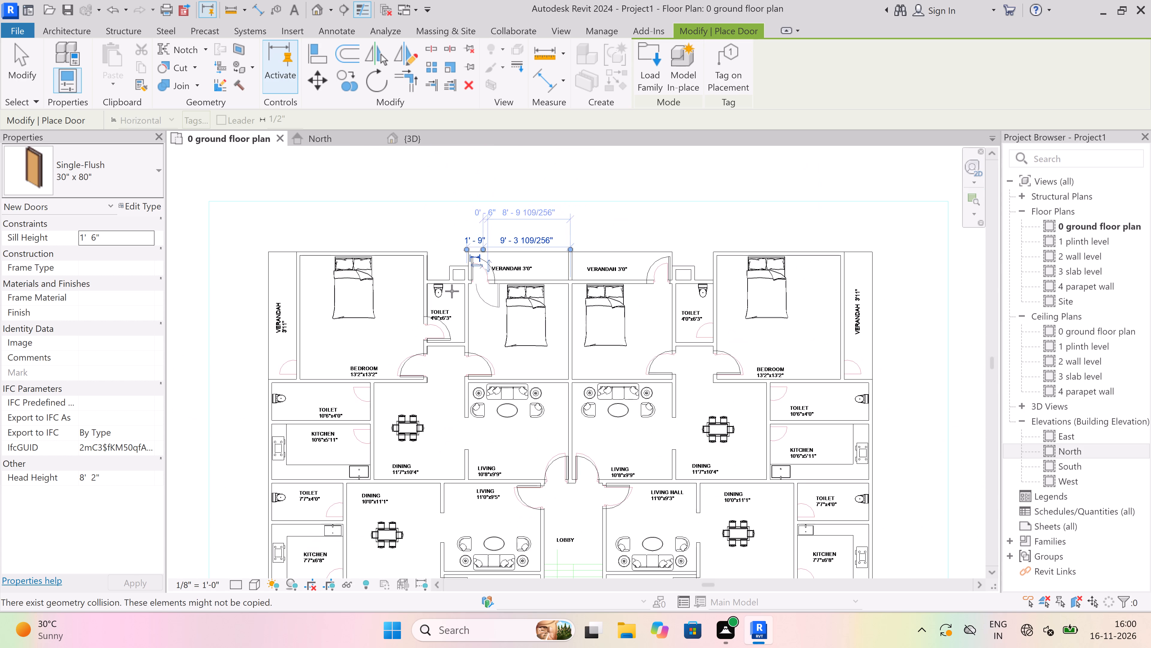
scroll(316, 361, "up", 5)
scroll(230, 367, "up", 7)
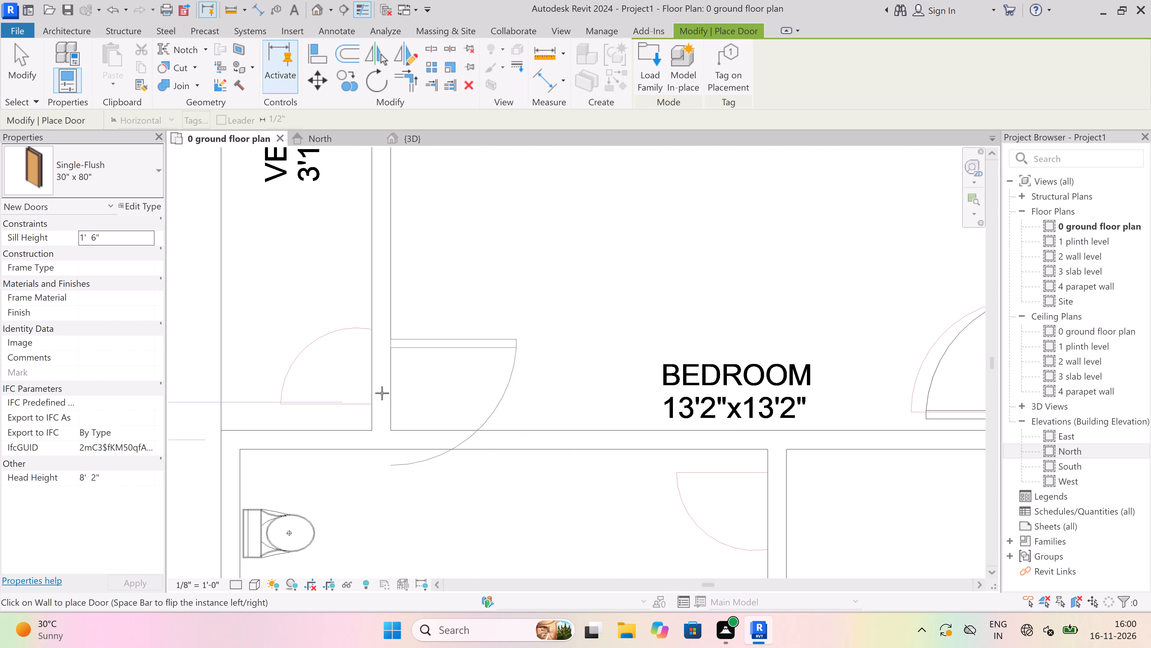
left_click(375, 350)
Place a Single-Flush 30" x 80" door with flipped swing in the wall between the western 10'6"x5'11" kitchen and the dining room.
scroll(376, 301, "down", 13)
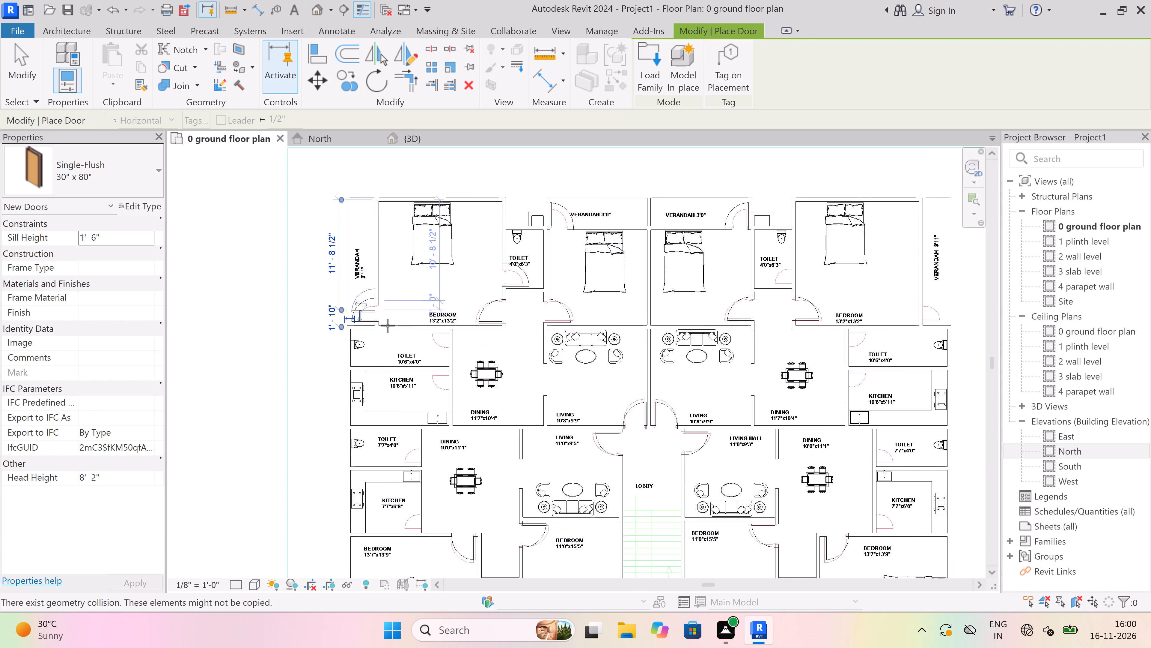
scroll(418, 364, "up", 4)
scroll(456, 399, "up", 13)
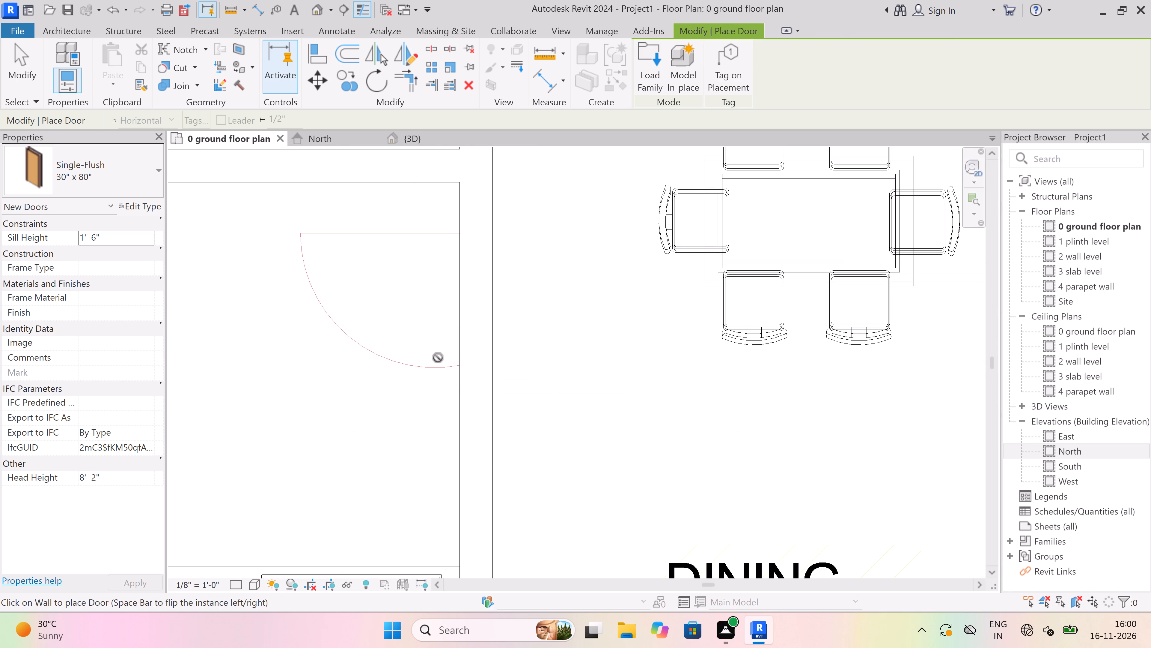
key("space")
left_click(460, 350)
Place a Single-Flush 30" x 80" door in the east wall of the western 10'6"x4'0" toilet, opening into the toilet.
scroll(528, 378, "down", 5)
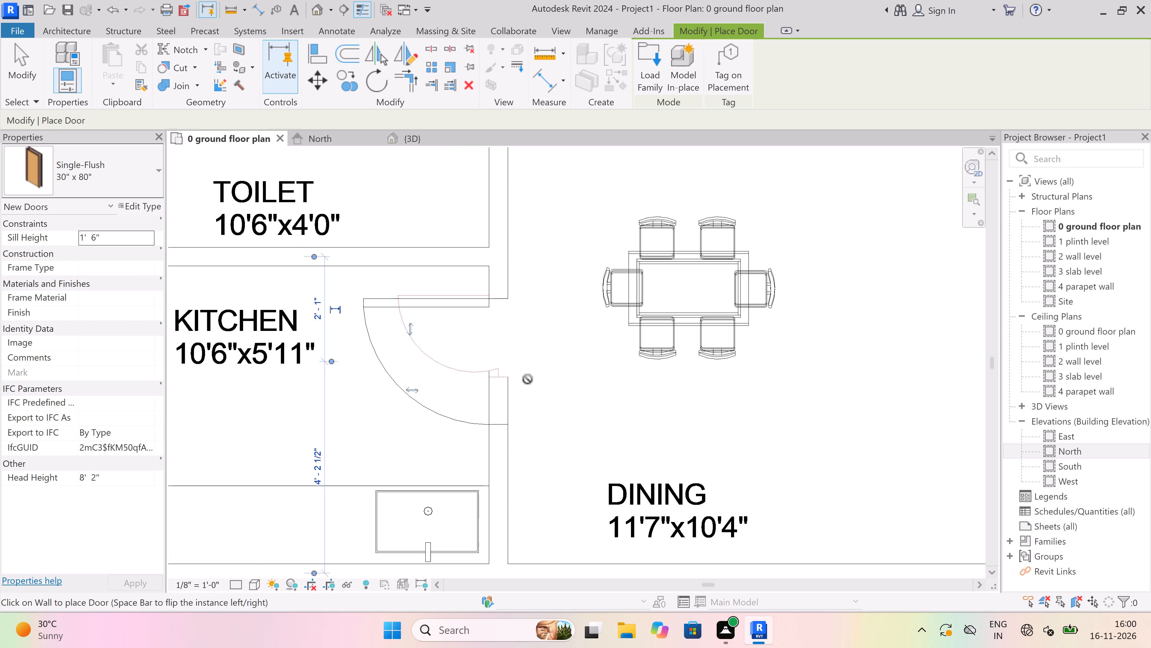
scroll(528, 379, "down", 3)
scroll(491, 272, "up", 3)
scroll(505, 253, "down", 7)
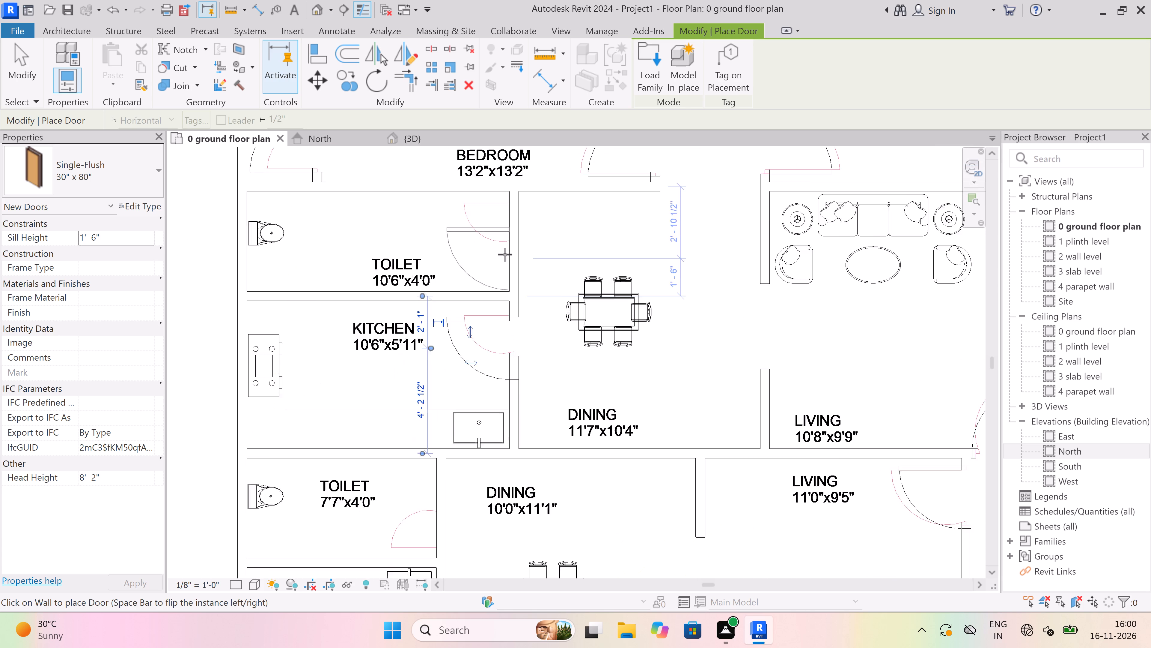
scroll(505, 254, "down", 1)
scroll(479, 202, "up", 9)
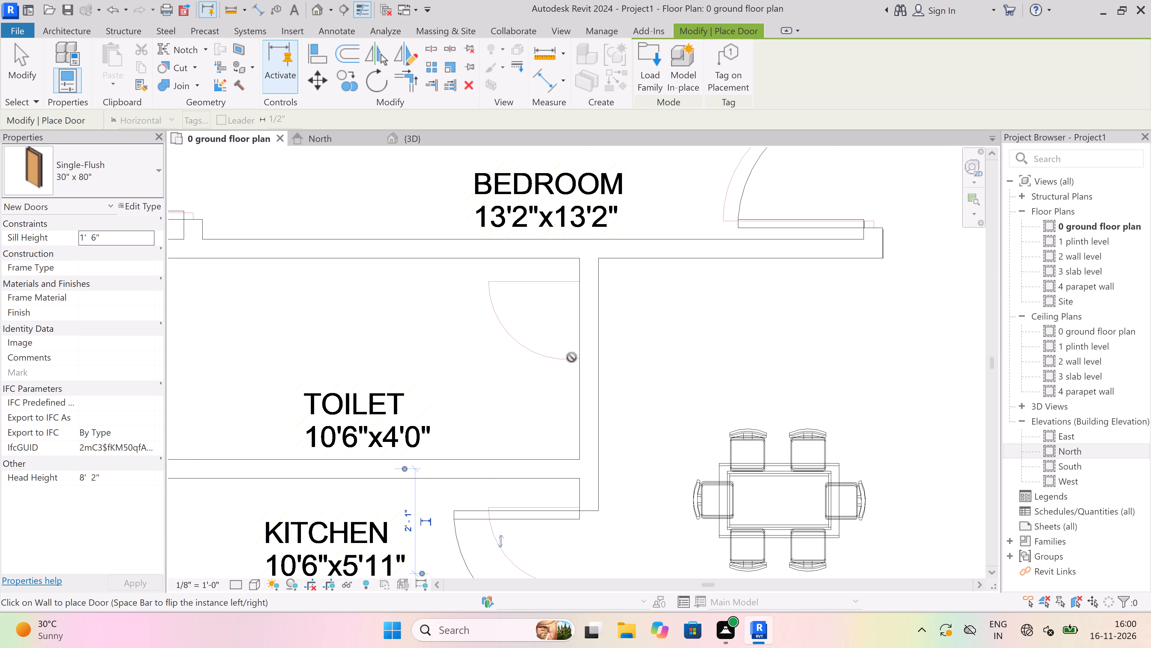
left_click(580, 335)
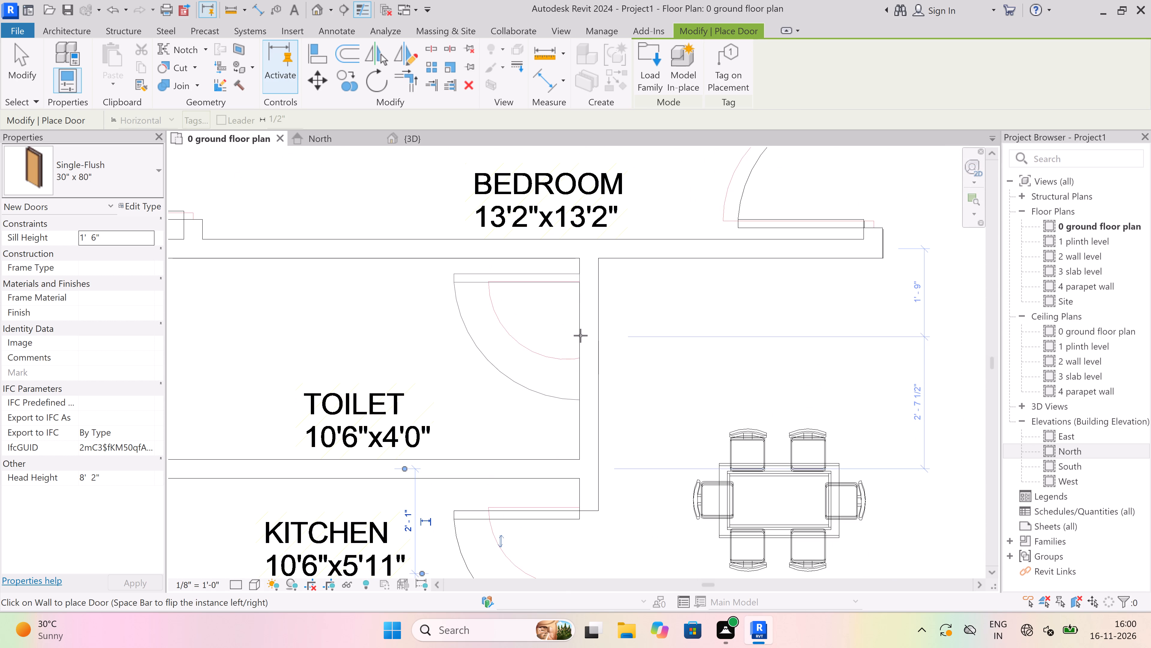
Place a Single-Flush 30" x 80" door in the east wall of the eastern 4'0"x6'3" toilet, opening into the toilet.
scroll(448, 335, "down", 15)
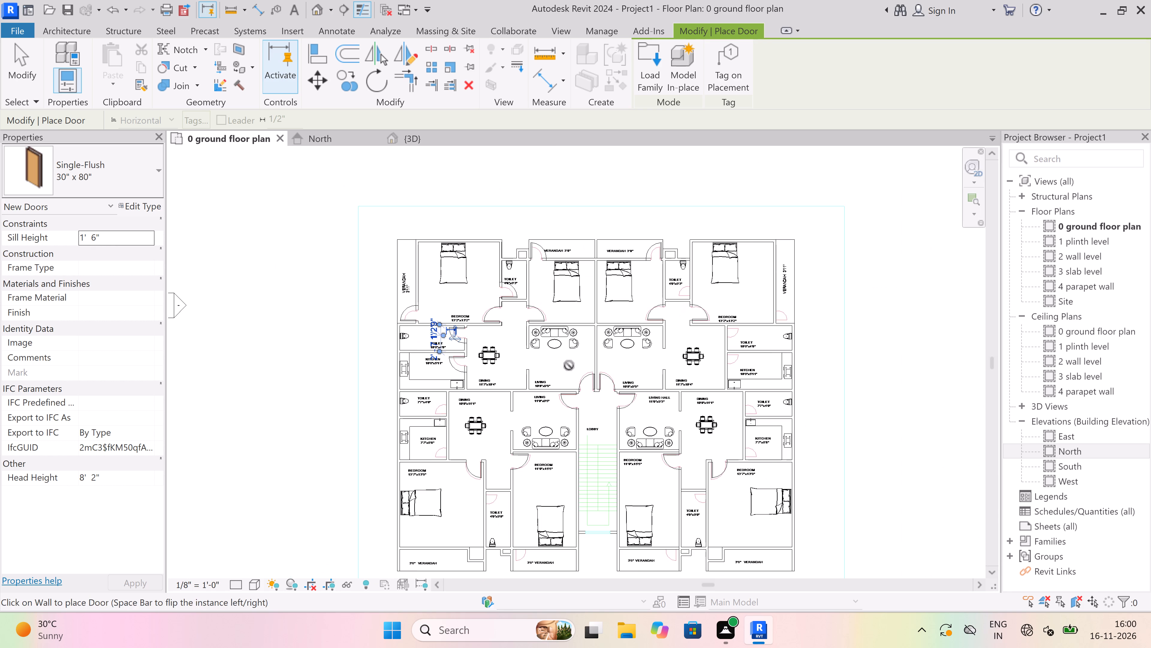
scroll(569, 365, "up", 3)
scroll(732, 186, "up", 2)
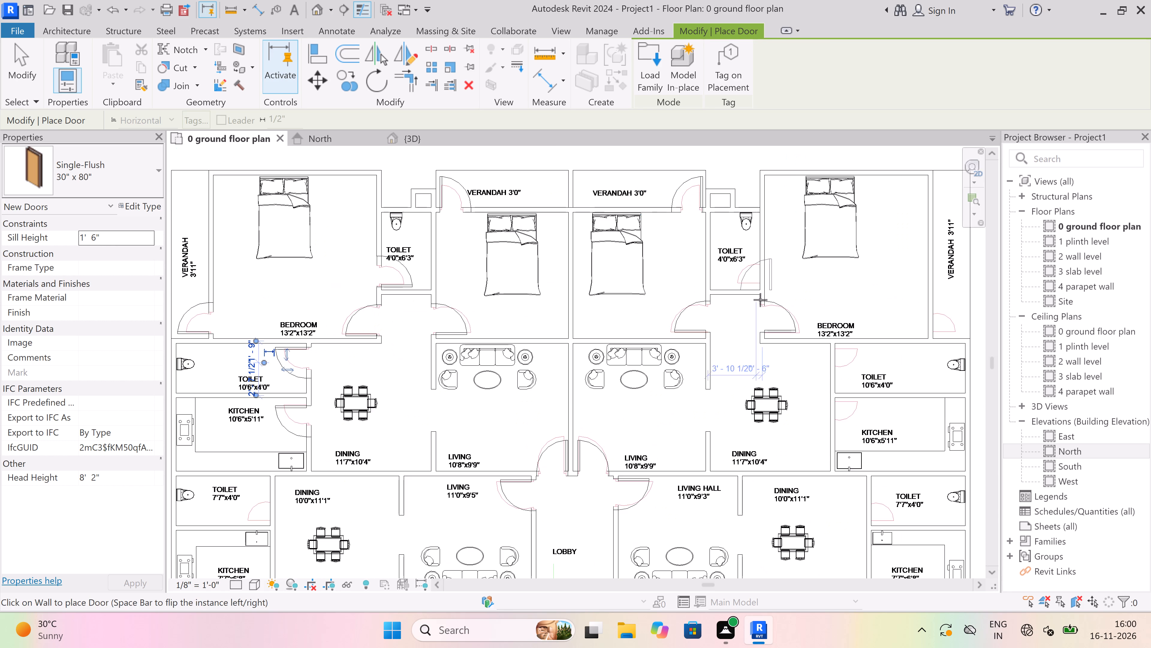
scroll(760, 299, "up", 4)
scroll(764, 242, "up", 6)
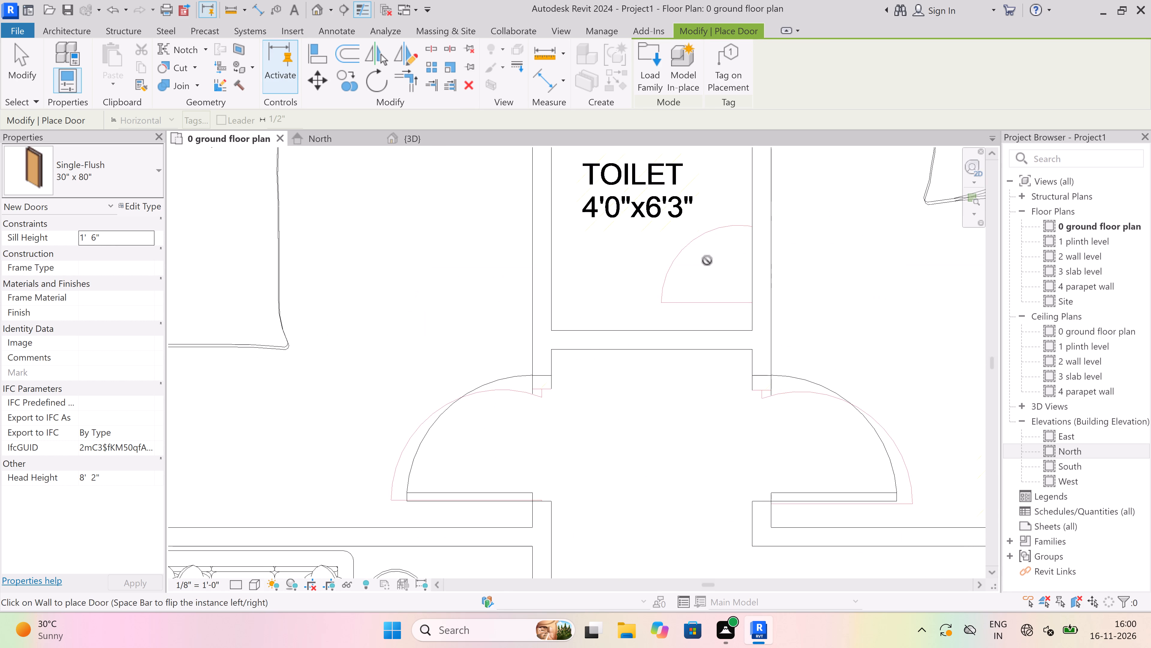
scroll(707, 259, "down", 3)
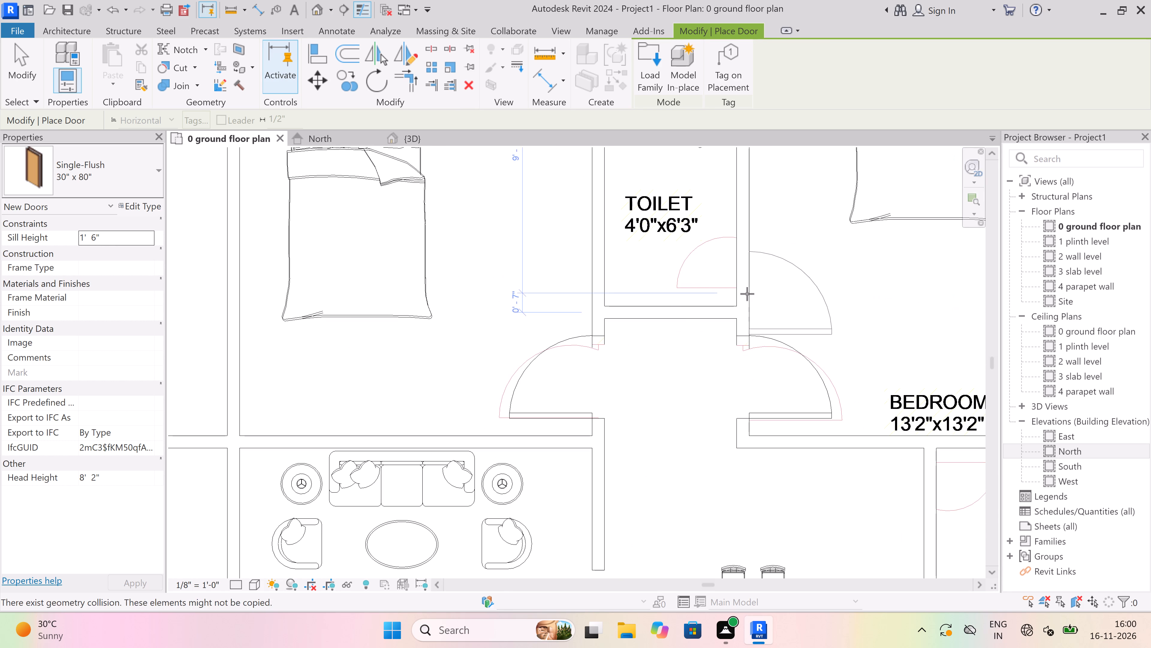
left_click(737, 247)
Place a Single-Flush 30" x 80" door between the northeast 13'2"x13'2" bedroom and its 3'11" verandah, about 2'0" from the south wall.
scroll(417, 289, "down", 5)
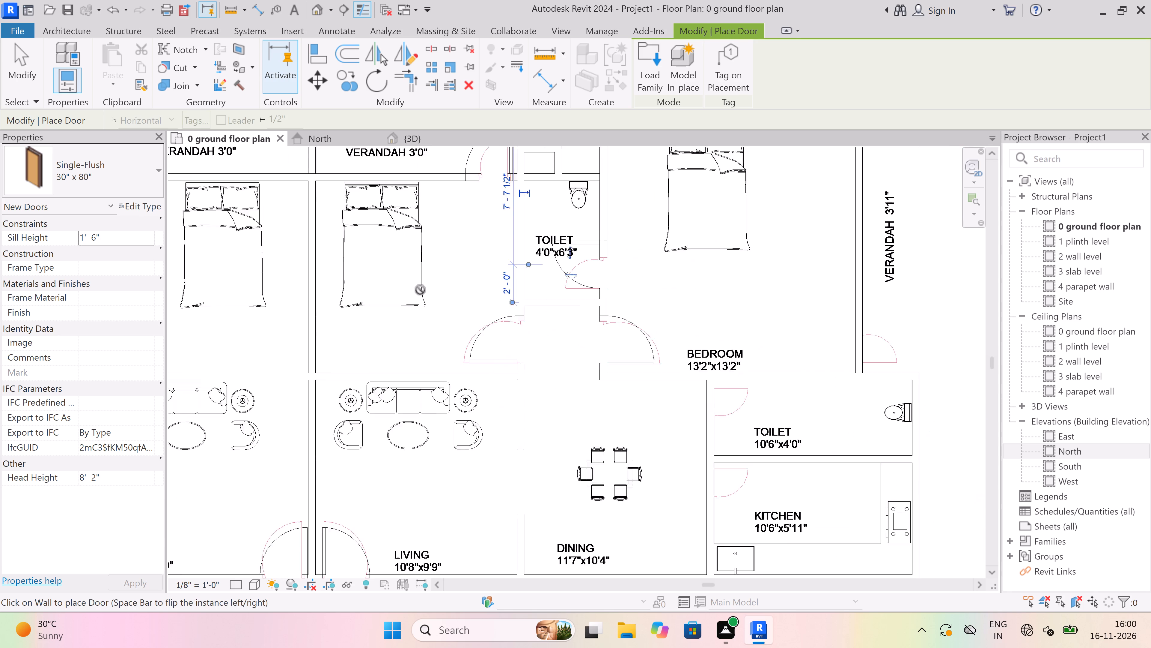
scroll(437, 289, "down", 4)
scroll(666, 309, "up", 3)
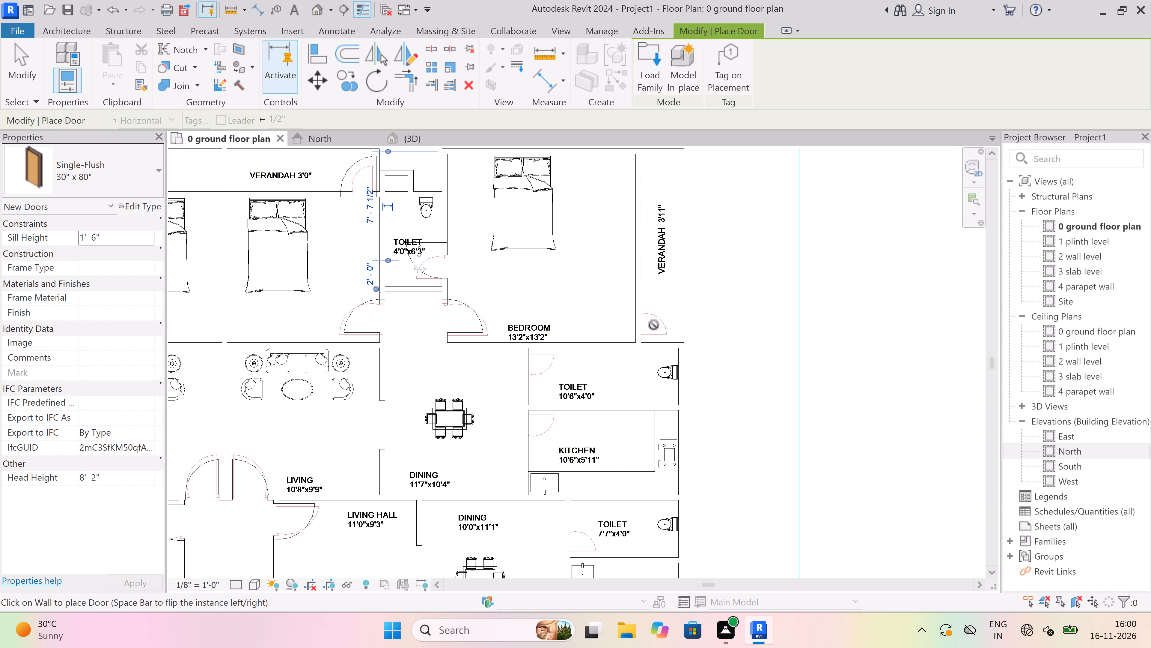
left_click(643, 316)
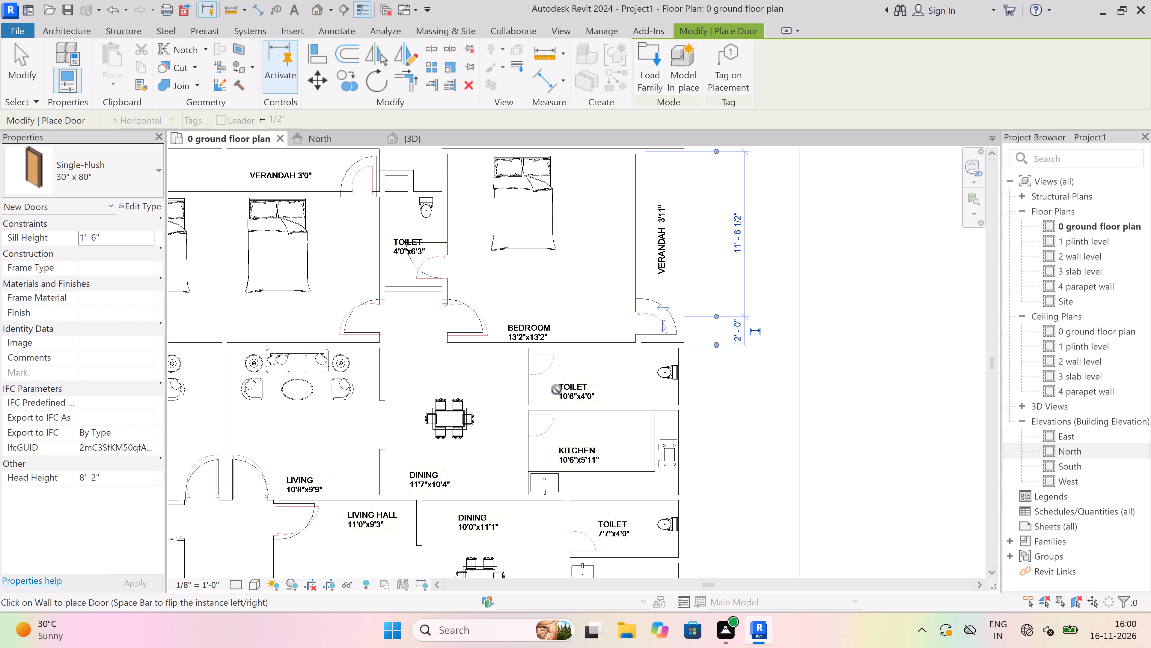
Place a Single-Flush 30" x 80" door with flipped swing in the west wall of the eastern 10'6"x4'0" toilet, opening inward.
scroll(537, 371, "up", 3)
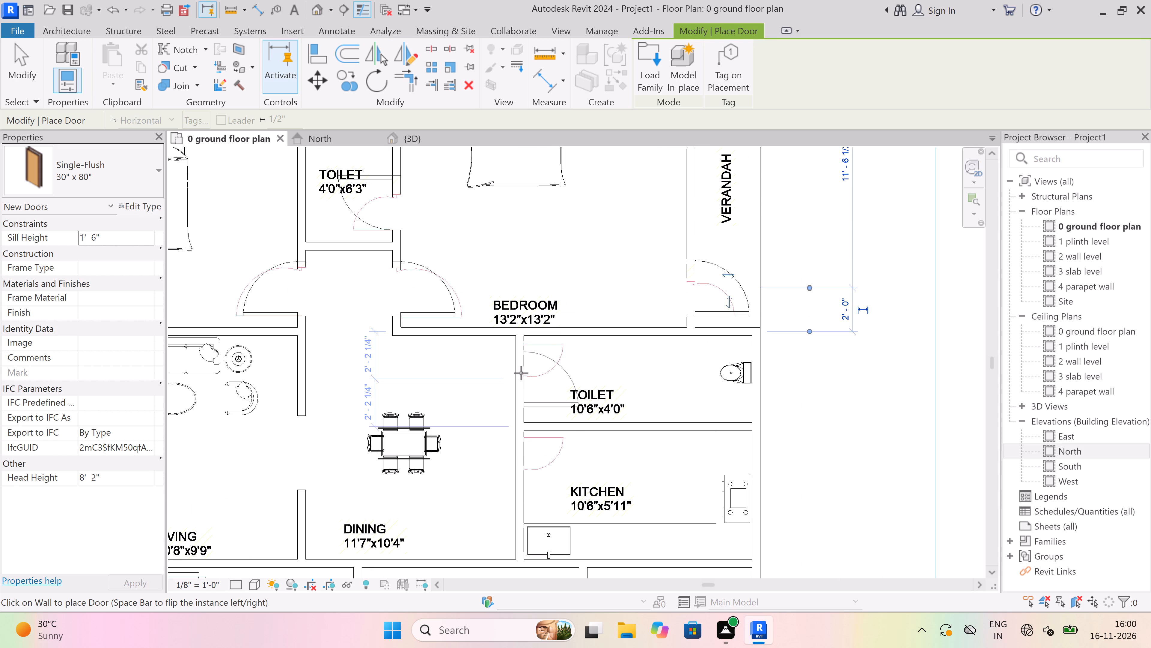
scroll(521, 370, "up", 4)
key("space")
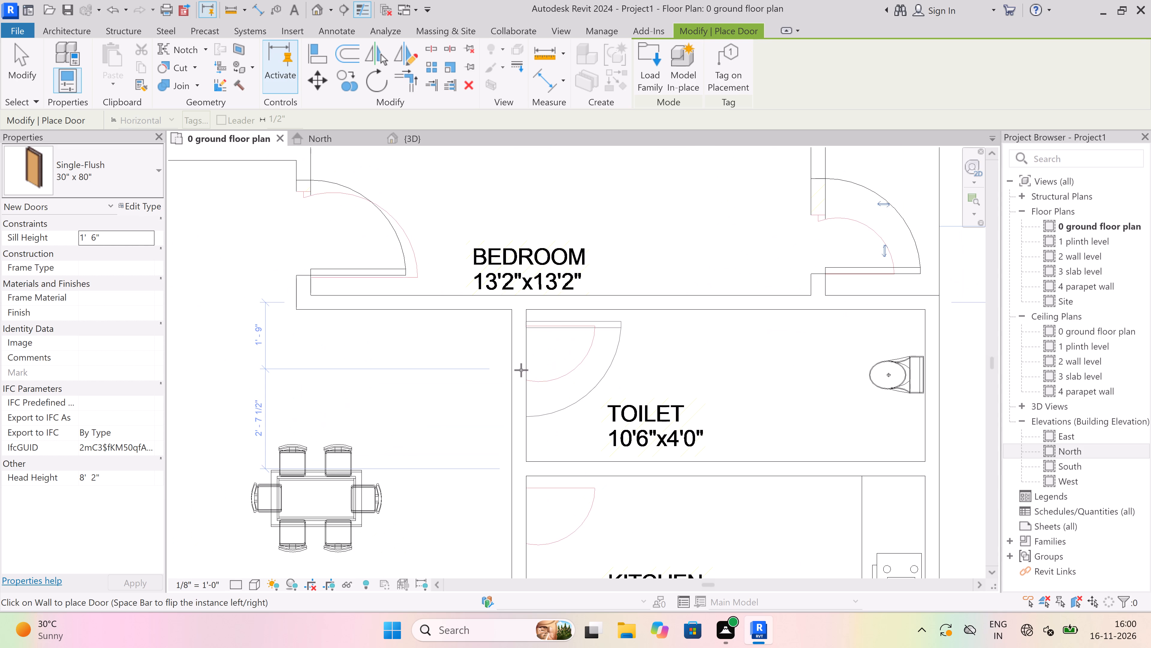
left_click(521, 368)
Place a Single-Flush 30" x 80" door between the dining room and the eastern 10'6"x5'11" kitchen, about 1'7" from the kitchen's north wall.
scroll(521, 368, "down", 9)
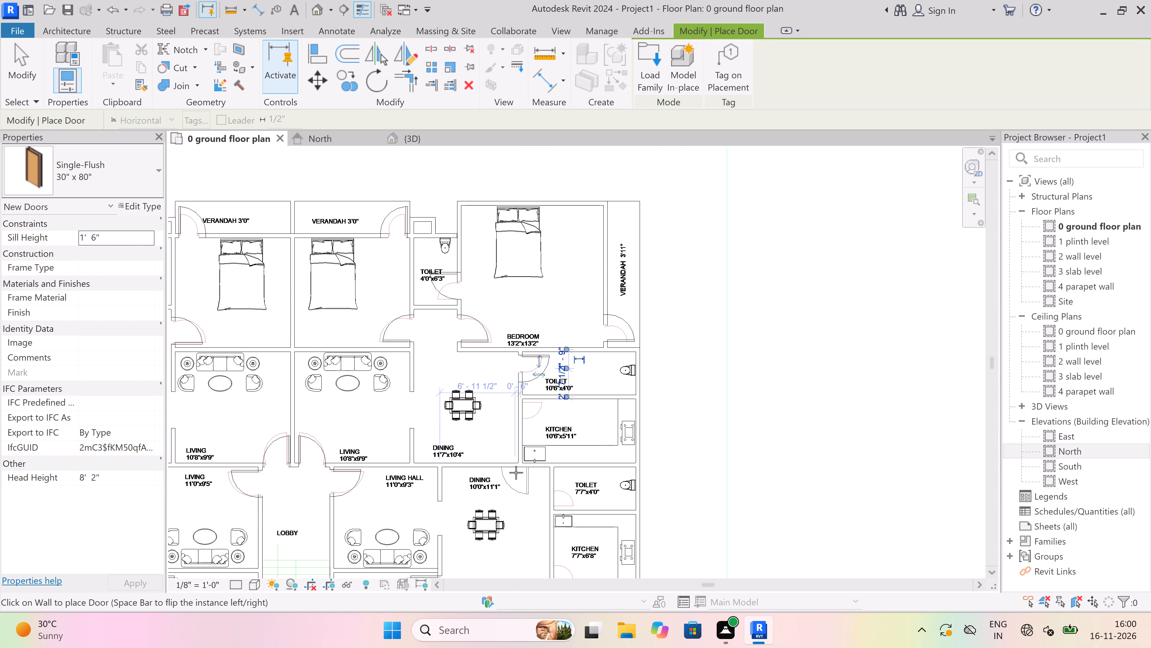
scroll(516, 472, "up", 3)
scroll(516, 394, "up", 9)
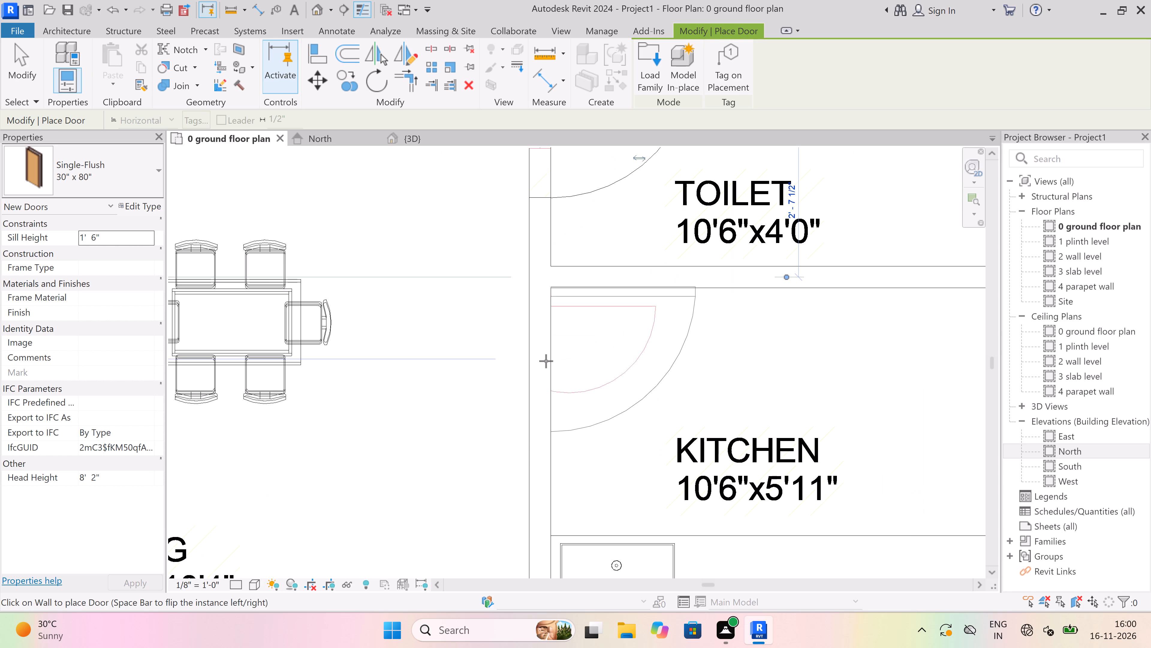
left_click(542, 367)
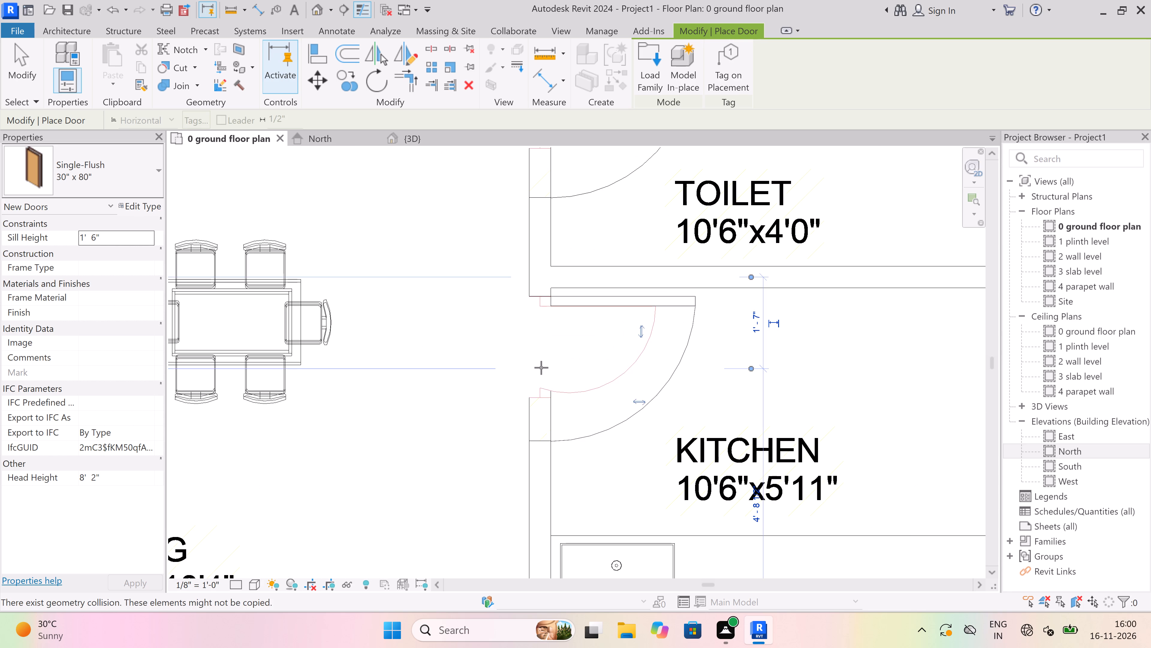
Place a Single-Flush 30" x 80" door with flipped swing in the west wall of the eastern 7'7"x4'0" toilet, about 1'10" from its south wall.
scroll(510, 349, "down", 18)
scroll(531, 407, "up", 4)
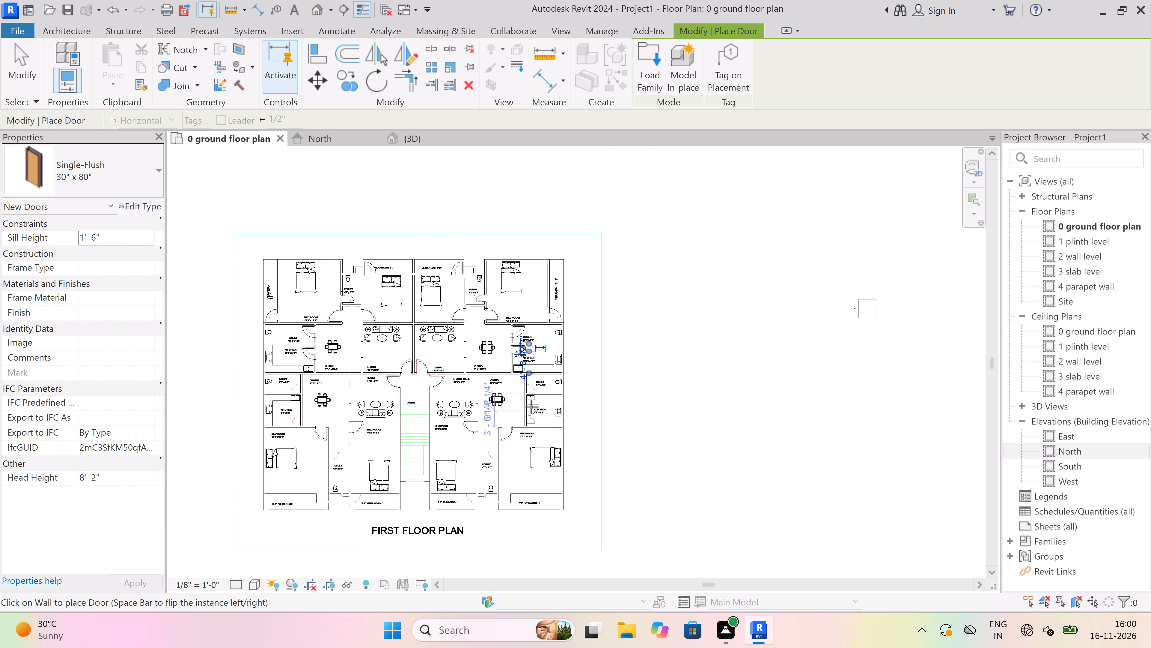
scroll(525, 395, "up", 6)
scroll(515, 361, "up", 8)
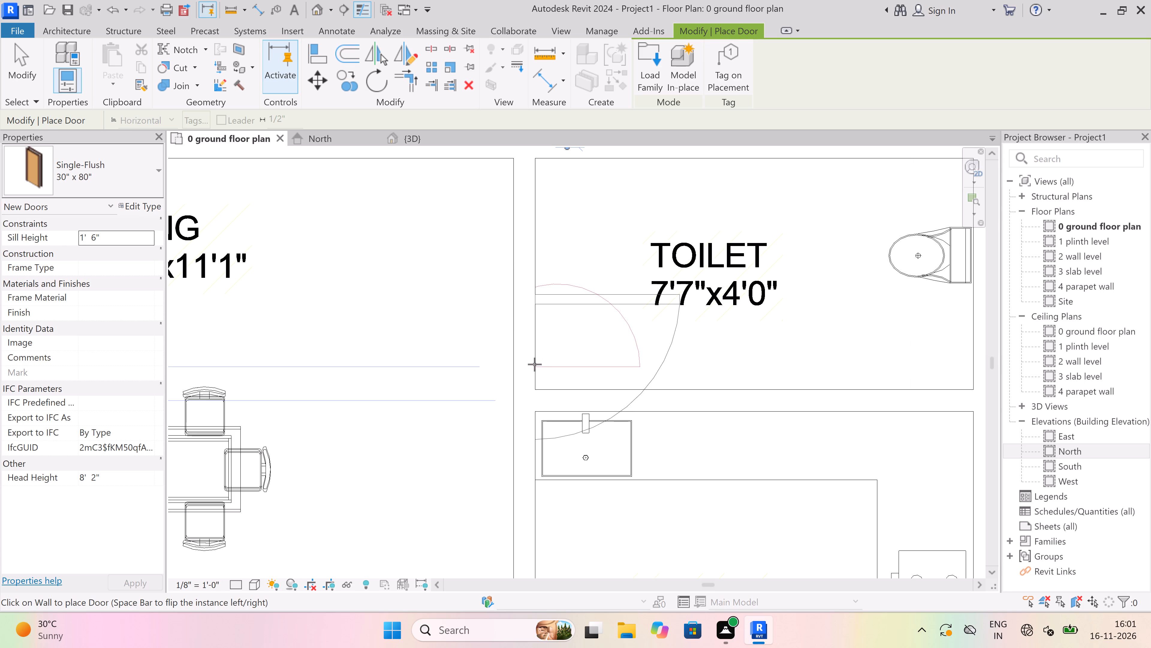
key("space")
left_click(540, 293)
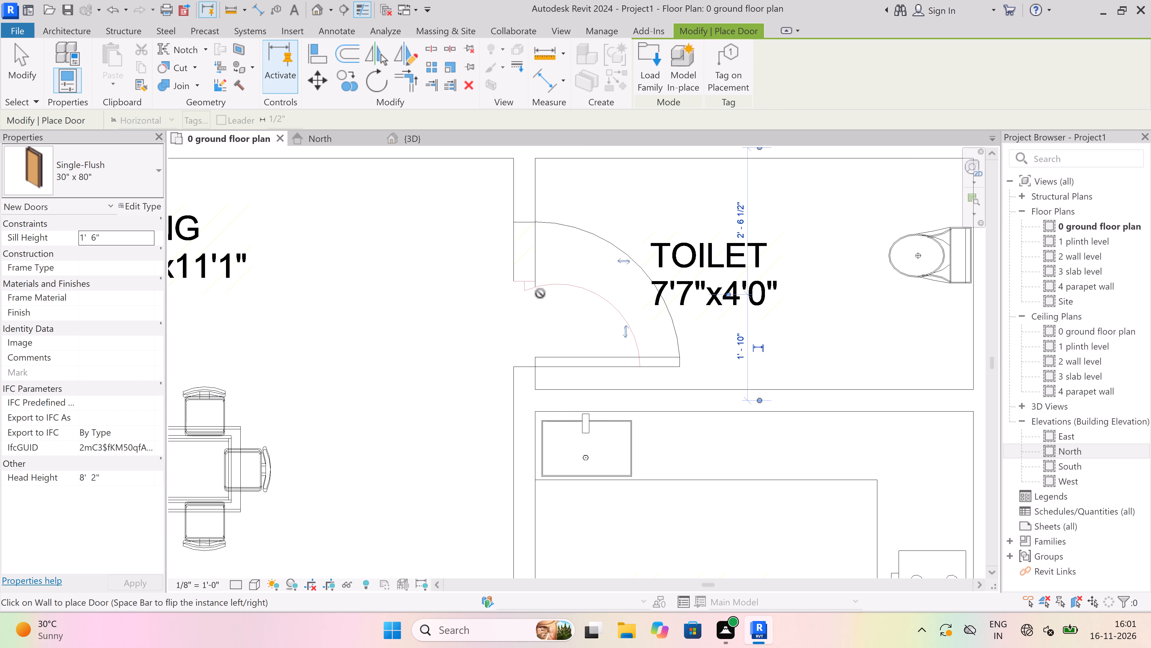
Place a Single-Flush 30" x 80" door in the west wall of the eastern 7'7"x6'8" kitchen, near its south end and opening inward.
scroll(540, 293, "down", 11)
scroll(540, 346, "up", 4)
scroll(537, 398, "up", 5)
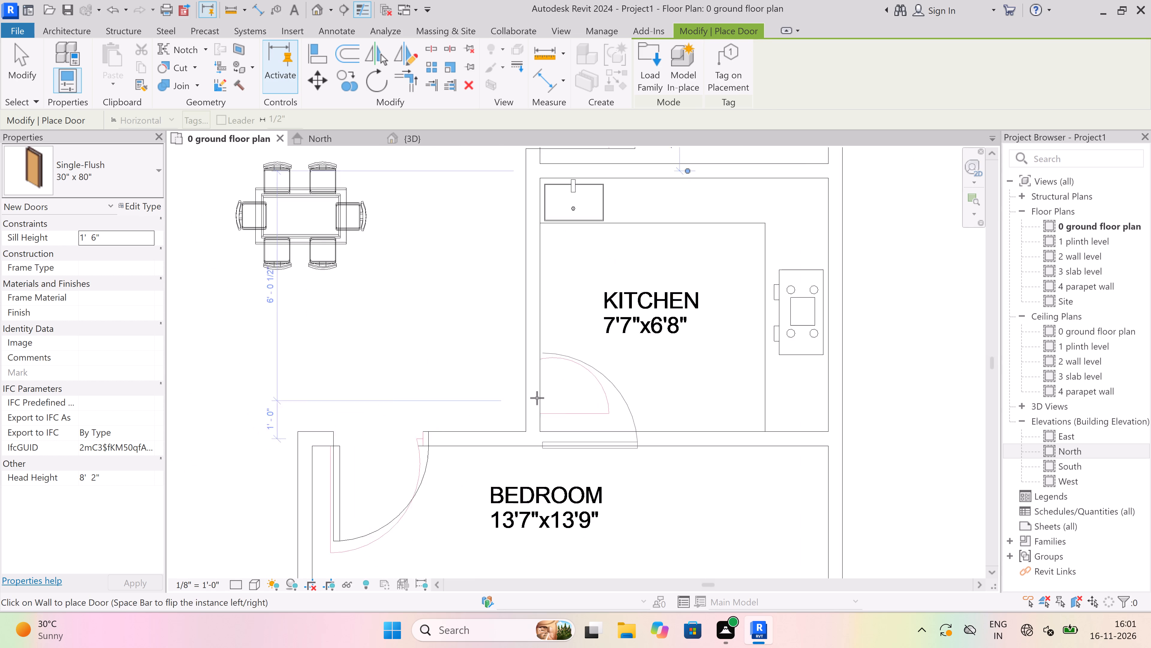
scroll(537, 398, "up", 4)
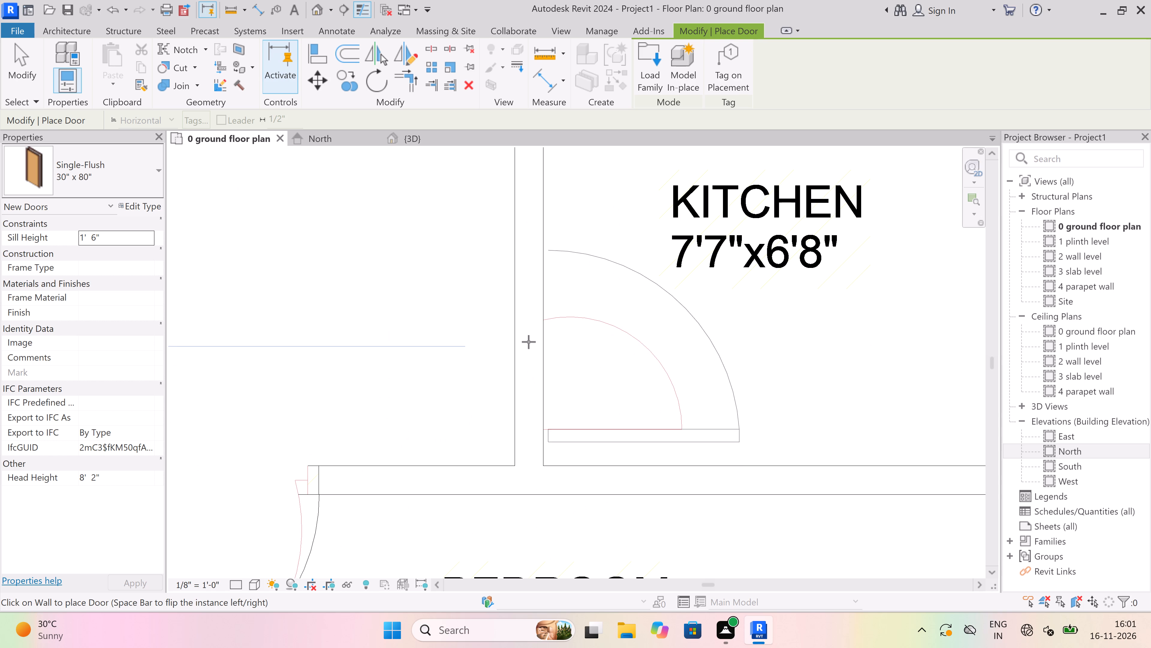
left_click(543, 353)
Place a Single-Flush 30" x 80" door in the east wall of the eastern 4'0"x9'0" toilet, near its north end and opening inward.
scroll(543, 353, "down", 15)
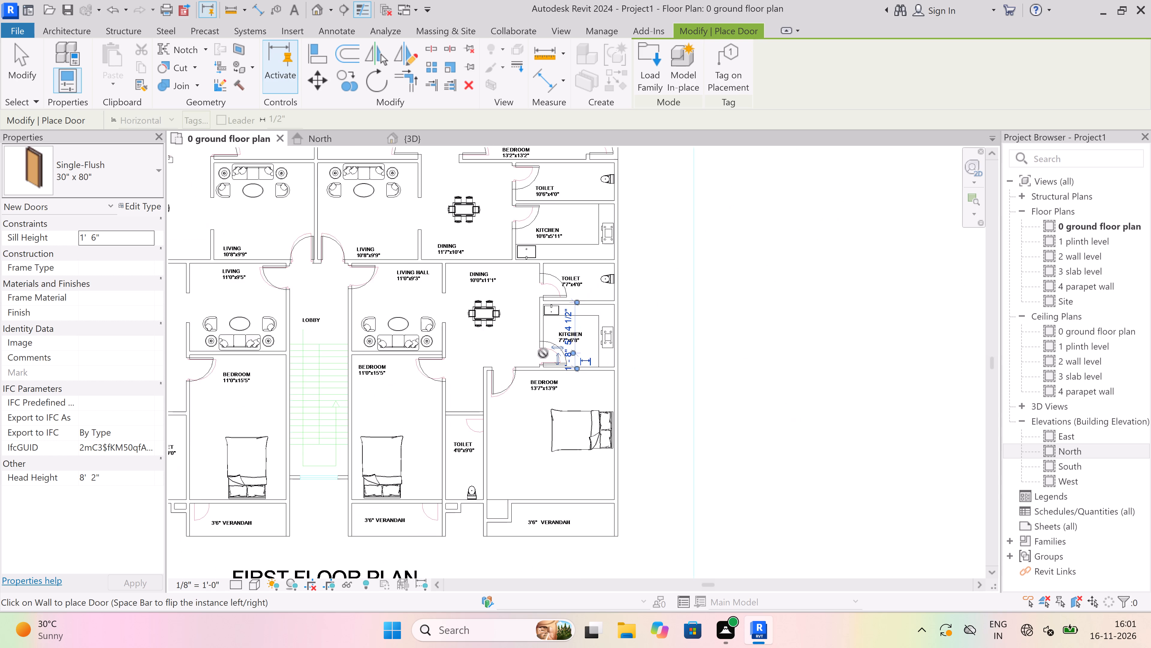
scroll(543, 353, "down", 3)
scroll(449, 421, "up", 4)
scroll(479, 398, "up", 4)
scroll(544, 383, "up", 4)
scroll(621, 378, "up", 2)
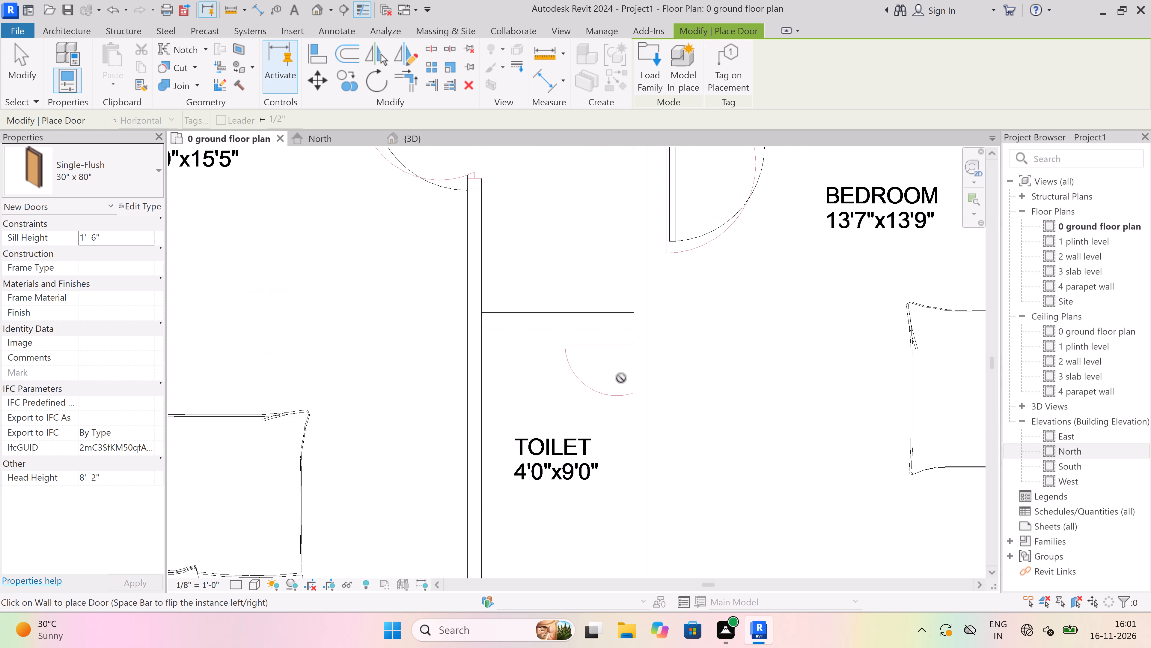
scroll(621, 378, "up", 1)
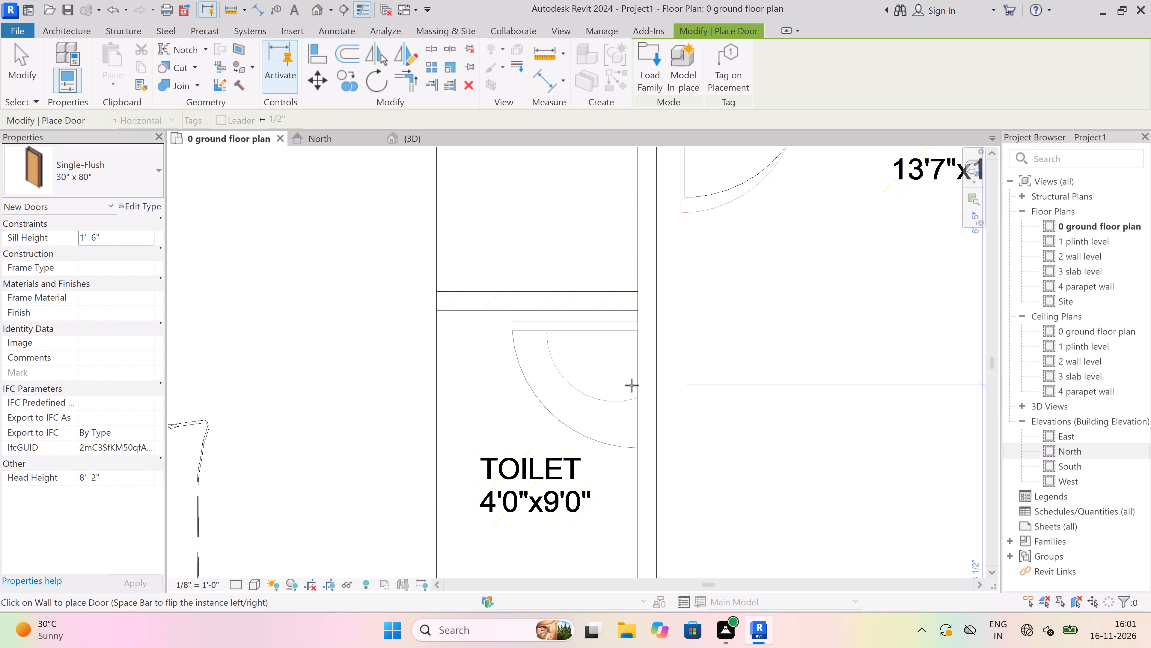
left_click(631, 385)
Place a flipped Single-Flush 30" x 80" door between the eastern 11'0"x15'5" bedroom and its 3'6" verandah, about 1'7" from the east wall.
scroll(583, 353, "down", 13)
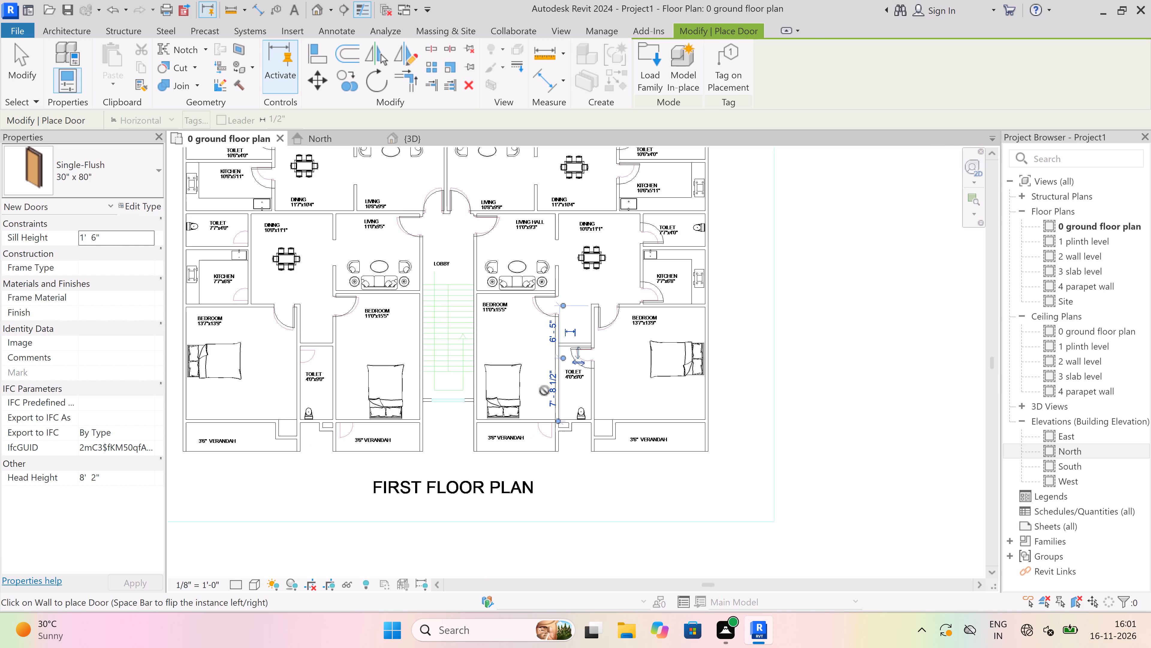
scroll(532, 421, "up", 4)
scroll(555, 436, "up", 5)
scroll(557, 432, "down", 5)
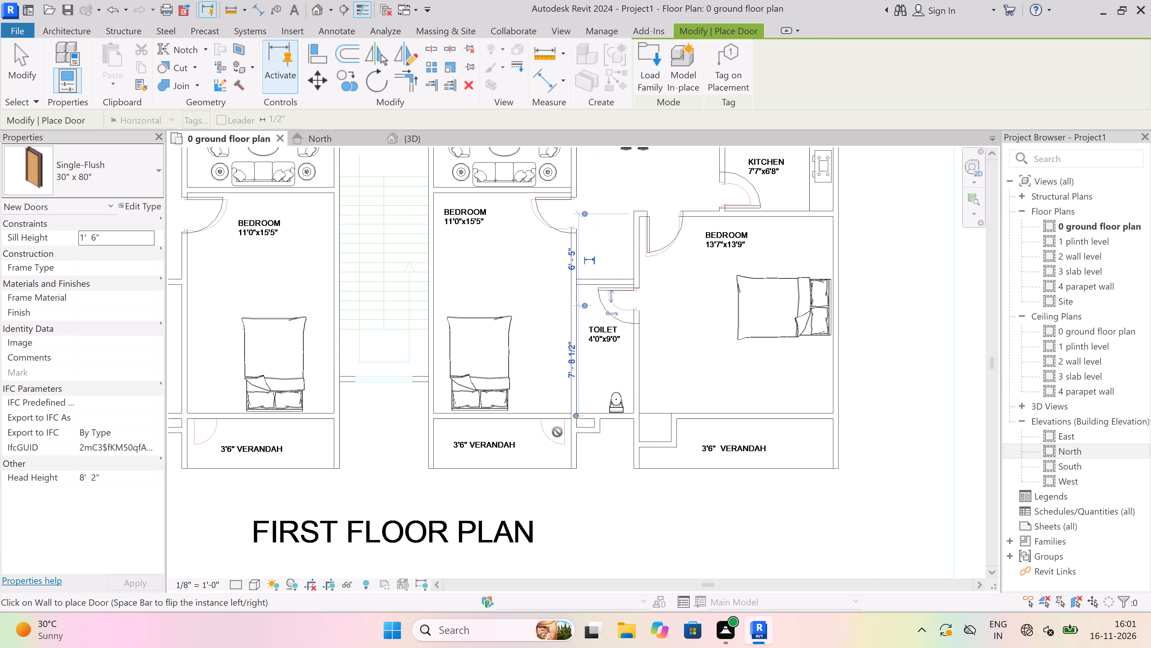
scroll(557, 432, "up", 9)
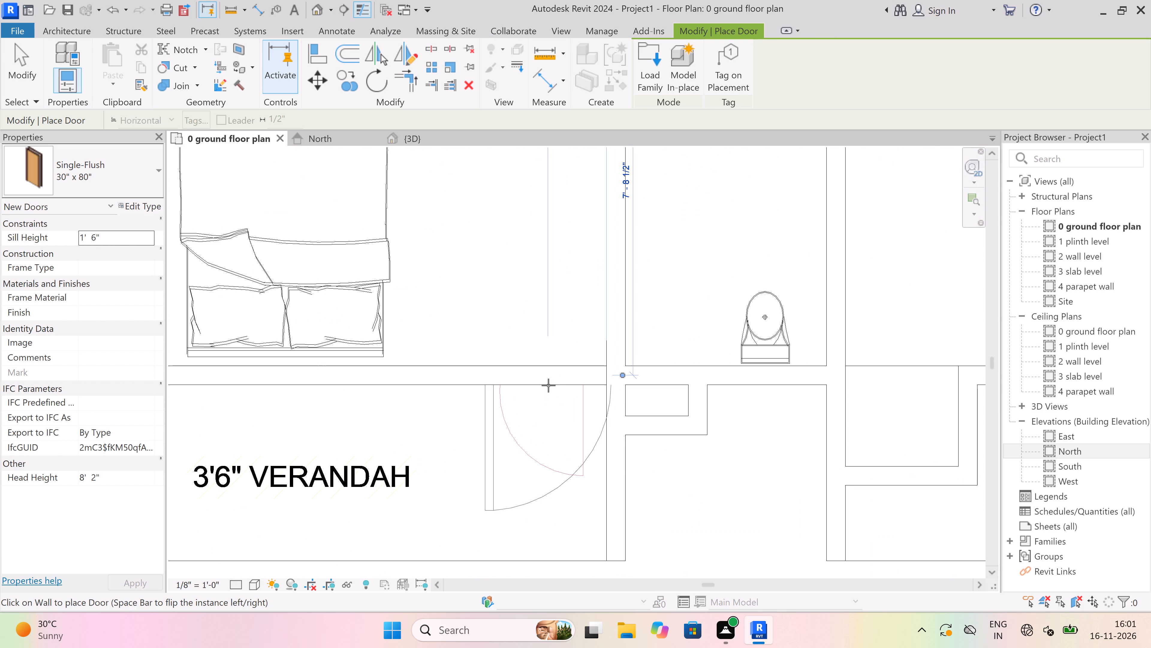
key("space")
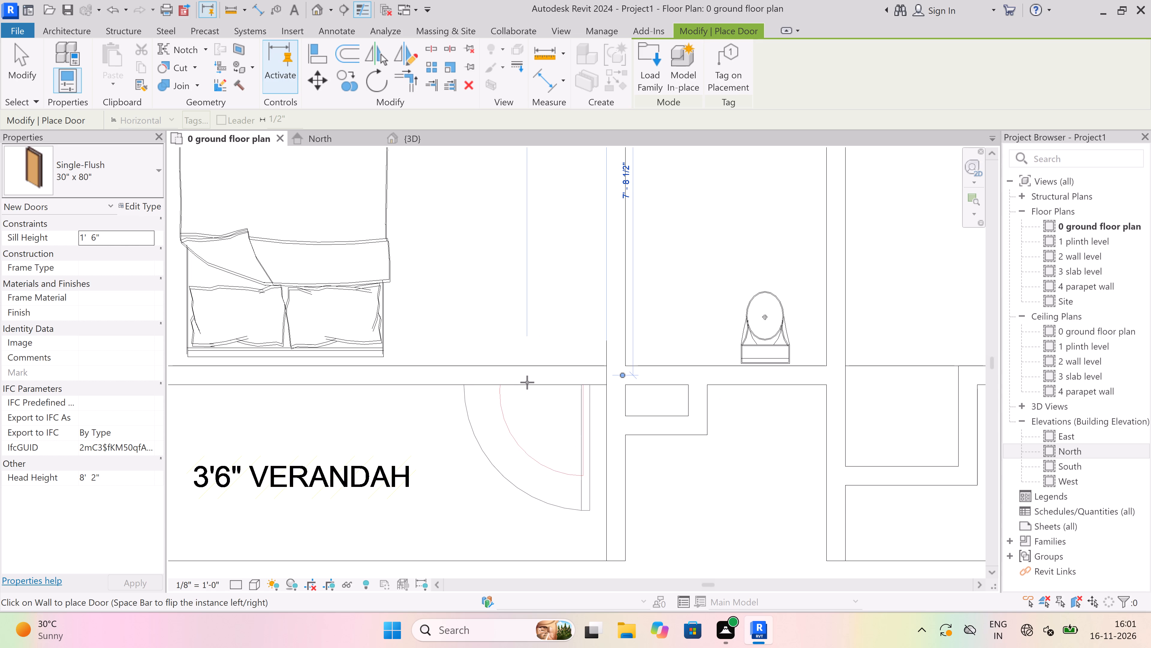
left_click(527, 382)
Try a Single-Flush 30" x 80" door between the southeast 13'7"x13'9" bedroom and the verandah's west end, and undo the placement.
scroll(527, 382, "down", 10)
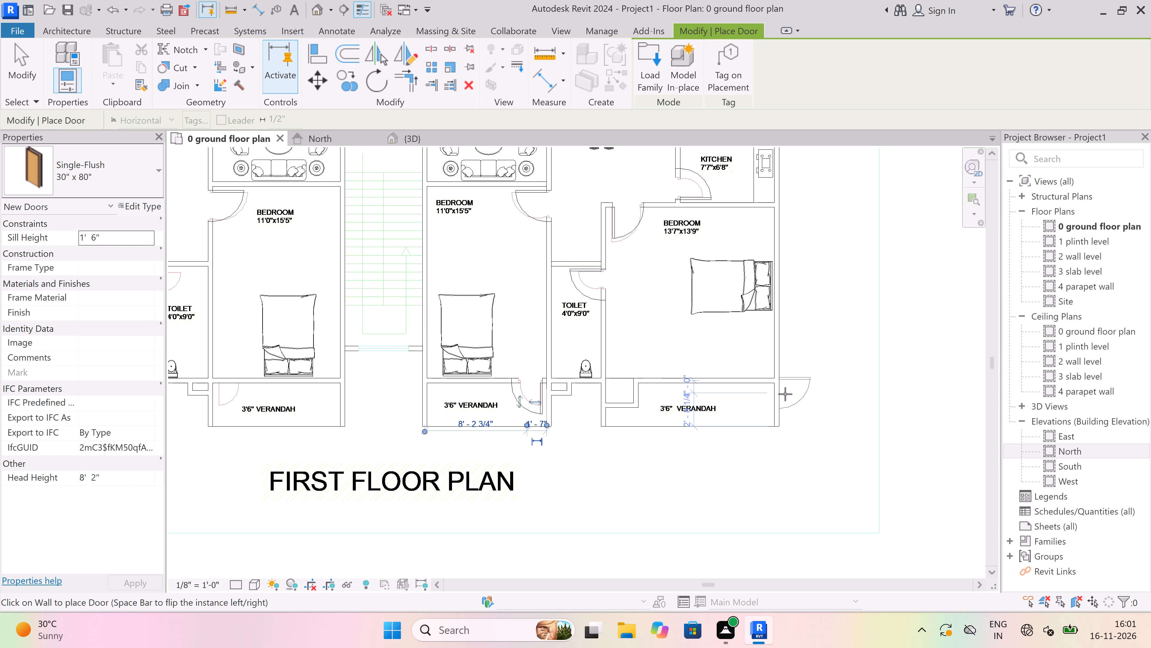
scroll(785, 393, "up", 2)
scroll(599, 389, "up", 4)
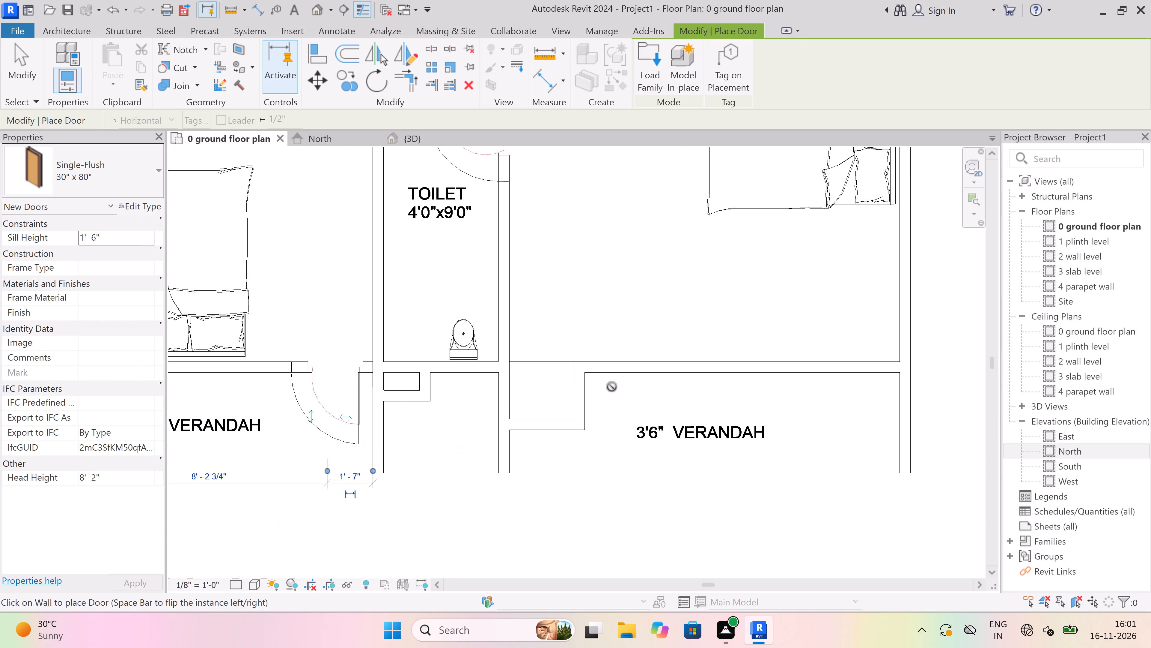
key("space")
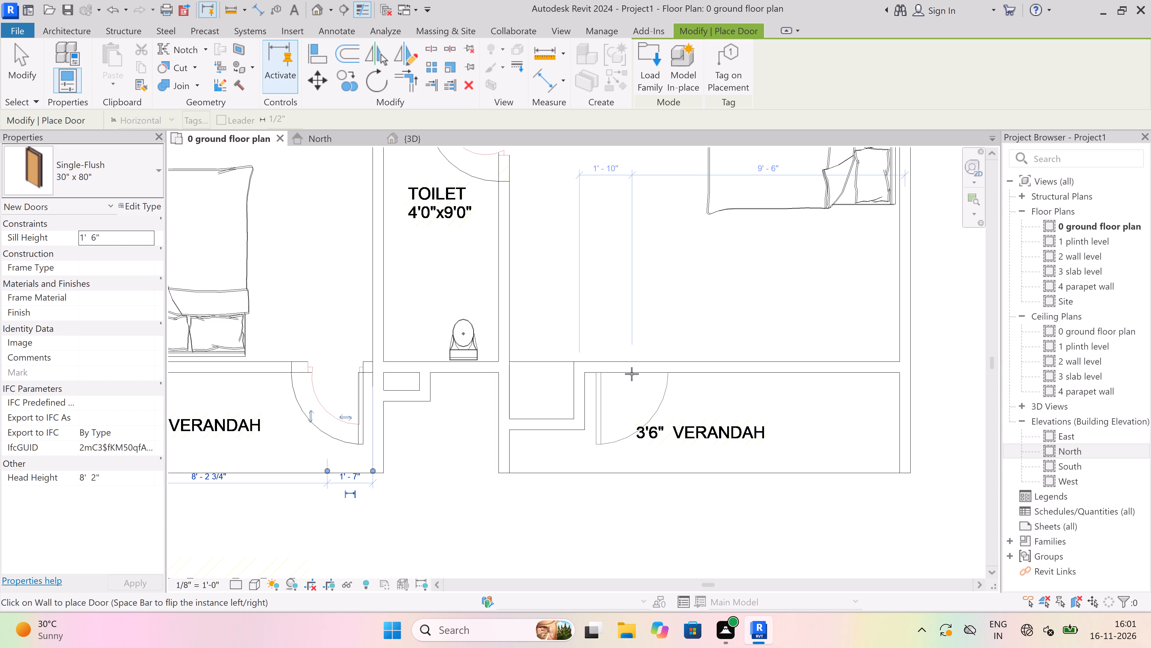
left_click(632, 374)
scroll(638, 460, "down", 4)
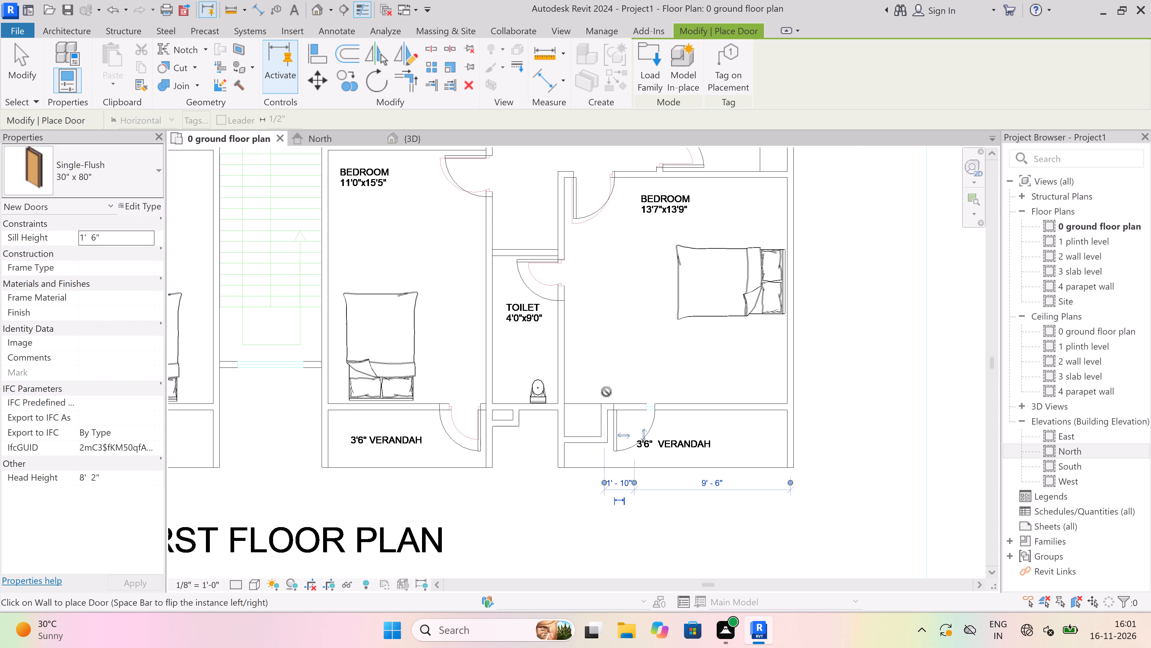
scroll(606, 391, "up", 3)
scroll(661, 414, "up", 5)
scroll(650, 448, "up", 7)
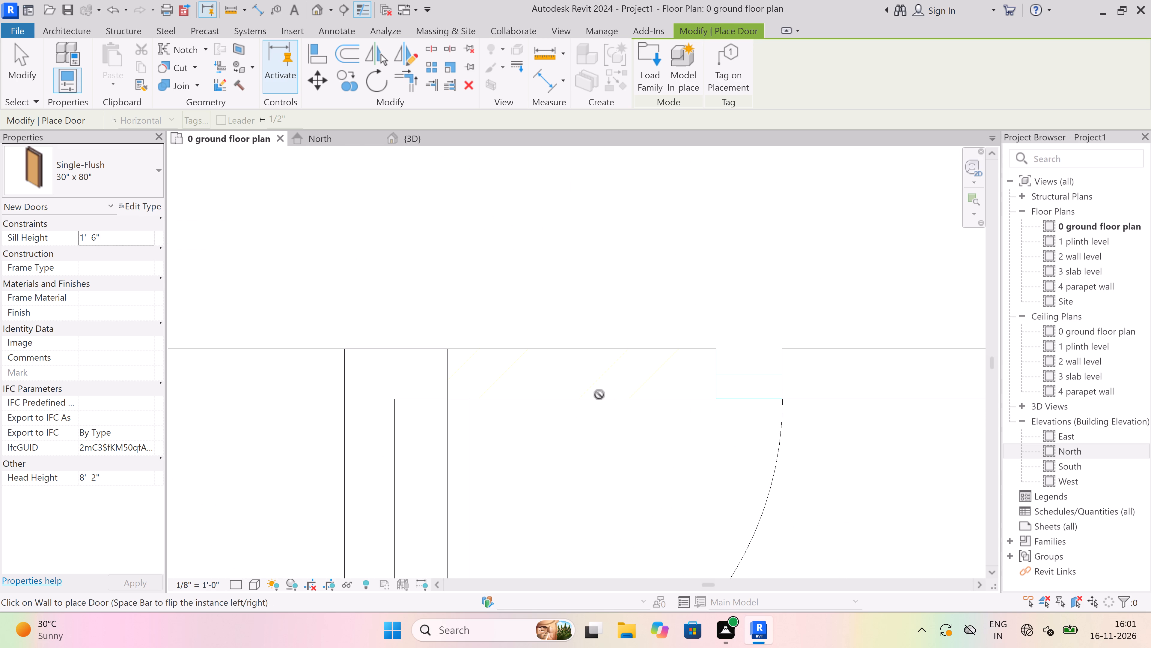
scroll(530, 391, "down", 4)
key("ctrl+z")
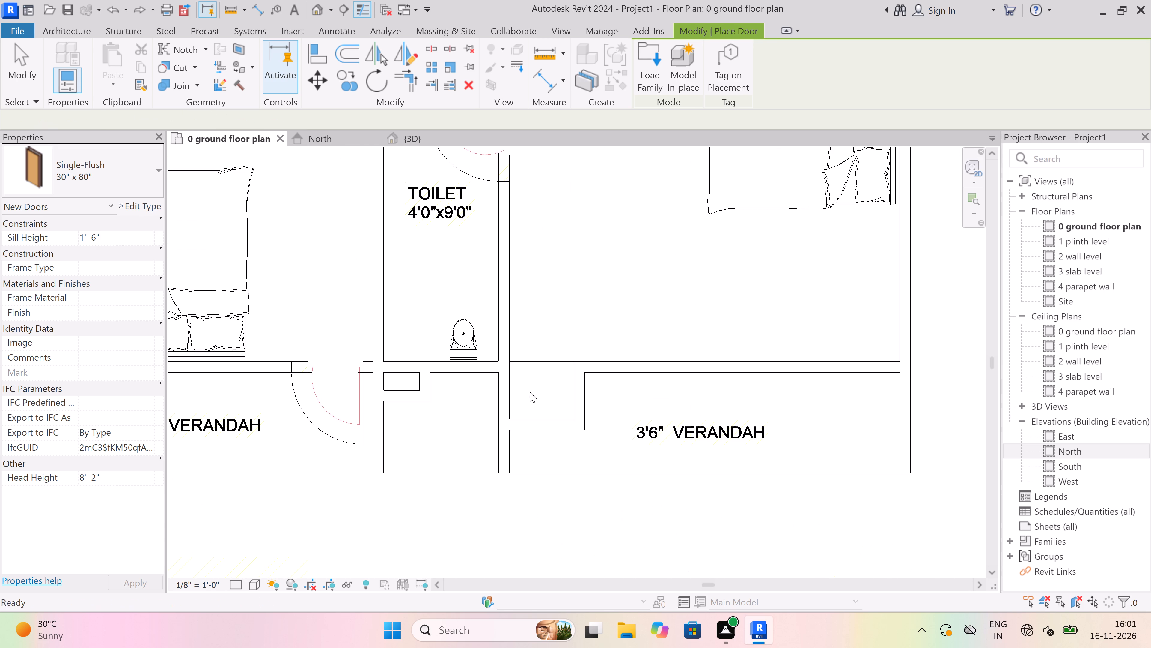
Place a flipped Single-Flush 30" x 80" door between the southeast 13'7"x13'9" bedroom and its 3'6" verandah, about 2'0" from the east wall.
key("space")
left_click(849, 370)
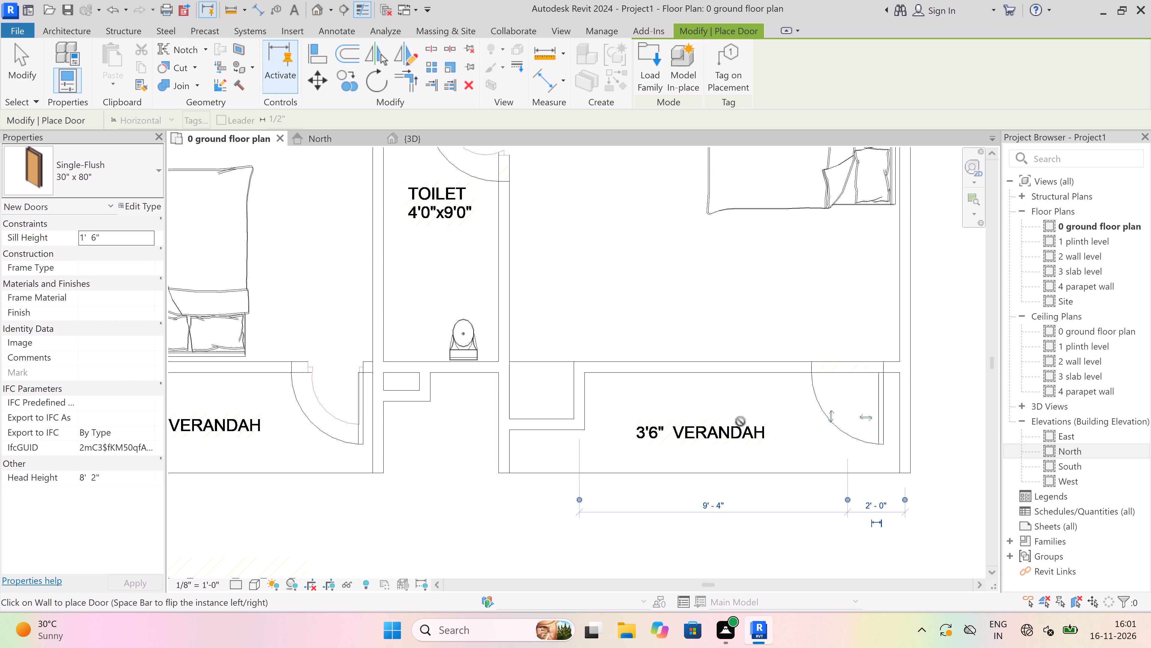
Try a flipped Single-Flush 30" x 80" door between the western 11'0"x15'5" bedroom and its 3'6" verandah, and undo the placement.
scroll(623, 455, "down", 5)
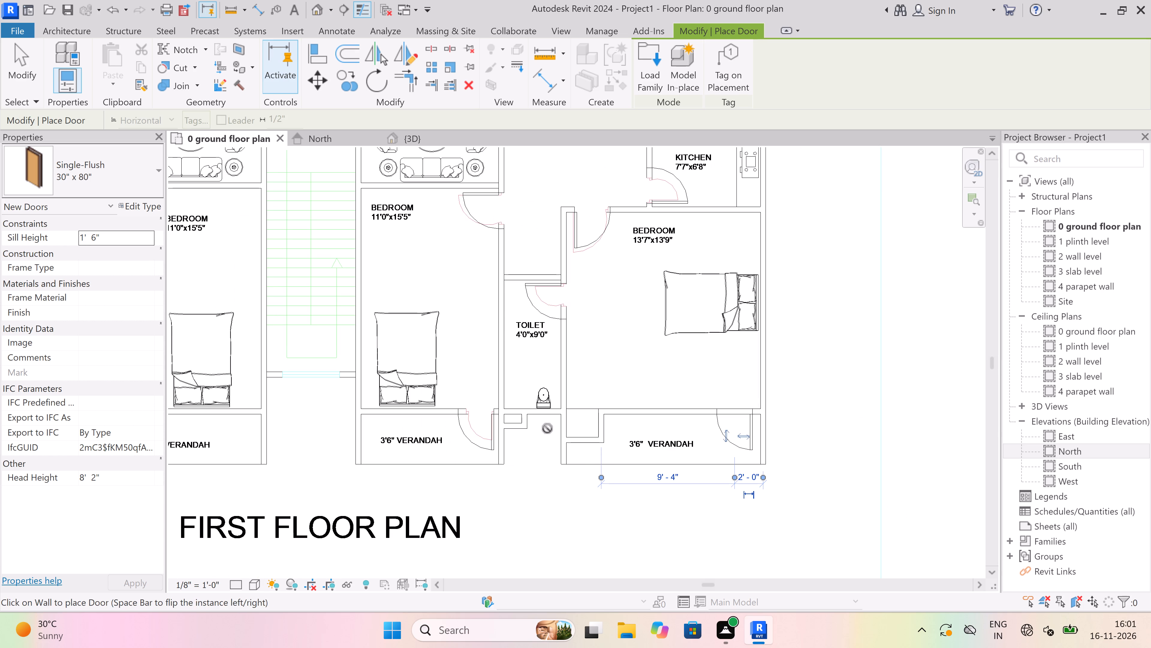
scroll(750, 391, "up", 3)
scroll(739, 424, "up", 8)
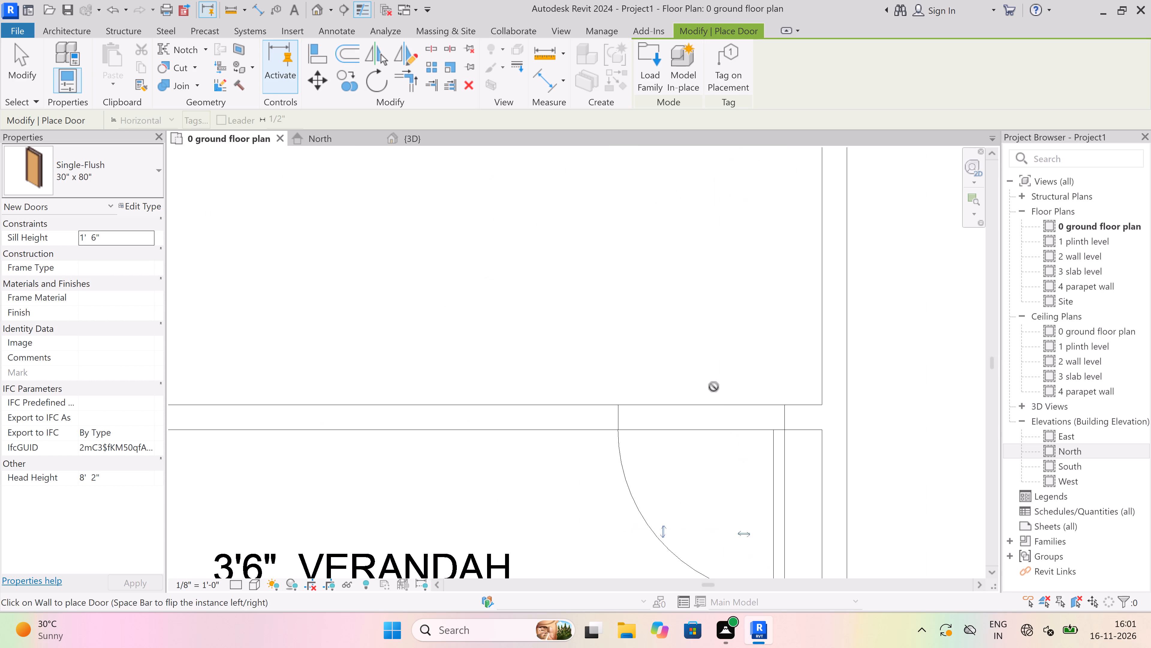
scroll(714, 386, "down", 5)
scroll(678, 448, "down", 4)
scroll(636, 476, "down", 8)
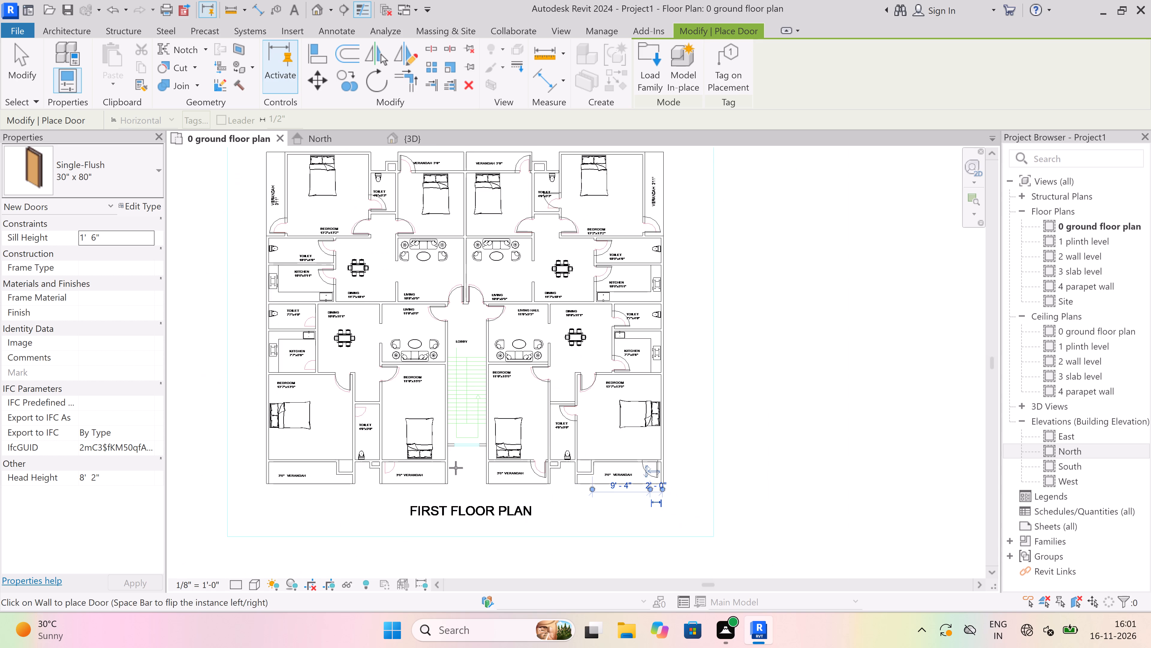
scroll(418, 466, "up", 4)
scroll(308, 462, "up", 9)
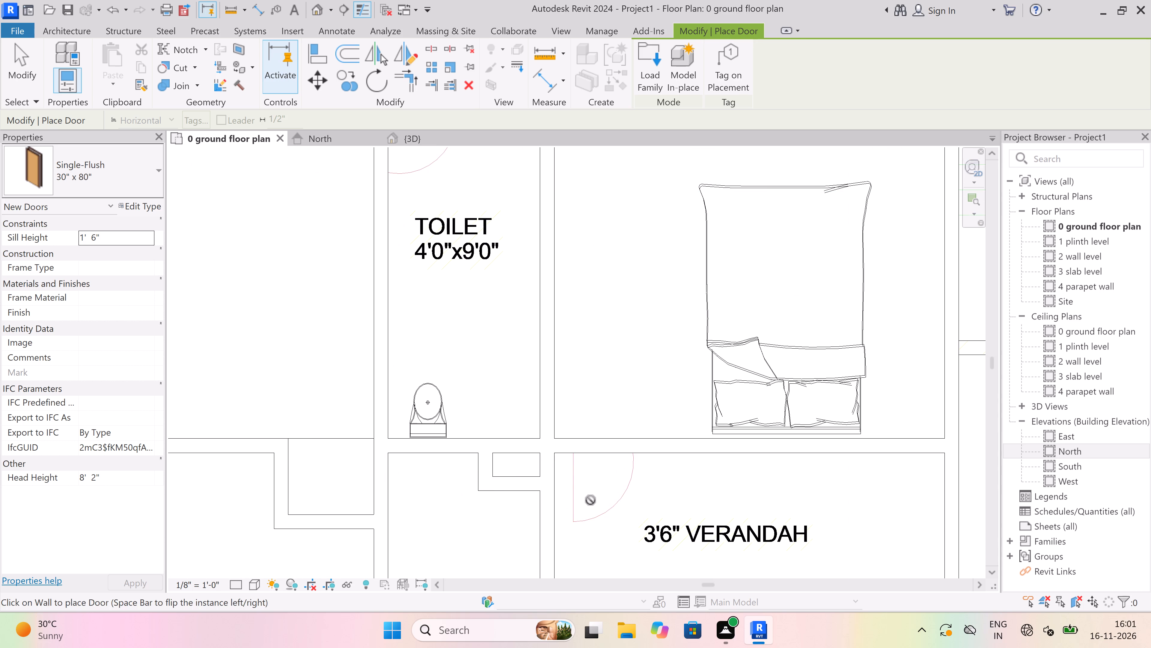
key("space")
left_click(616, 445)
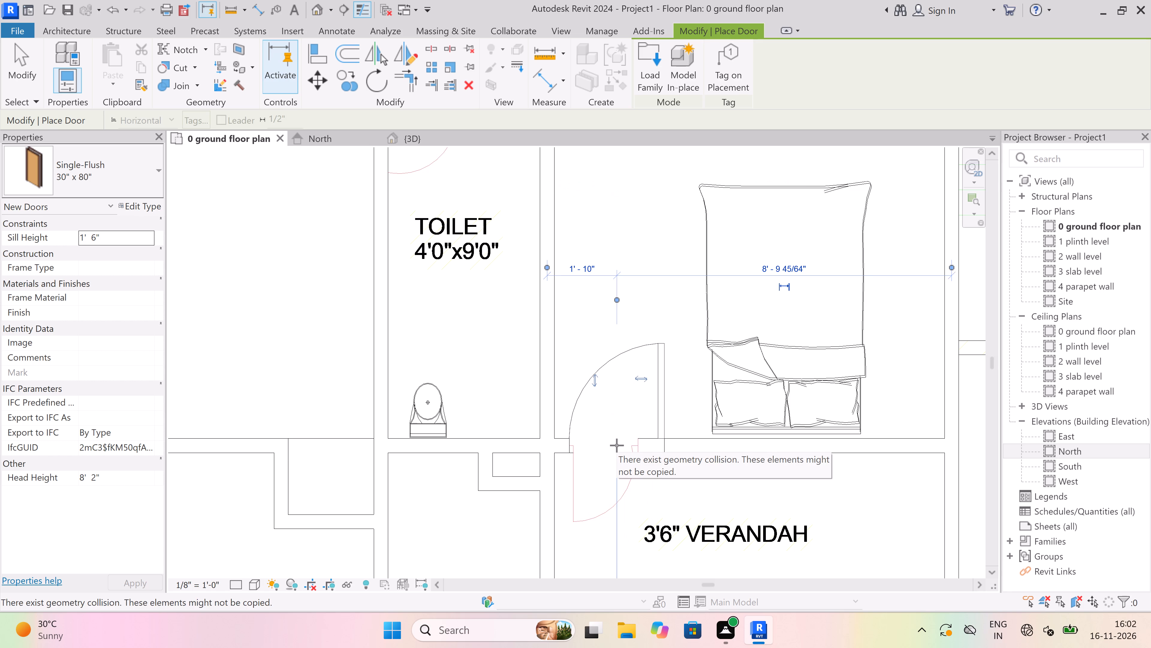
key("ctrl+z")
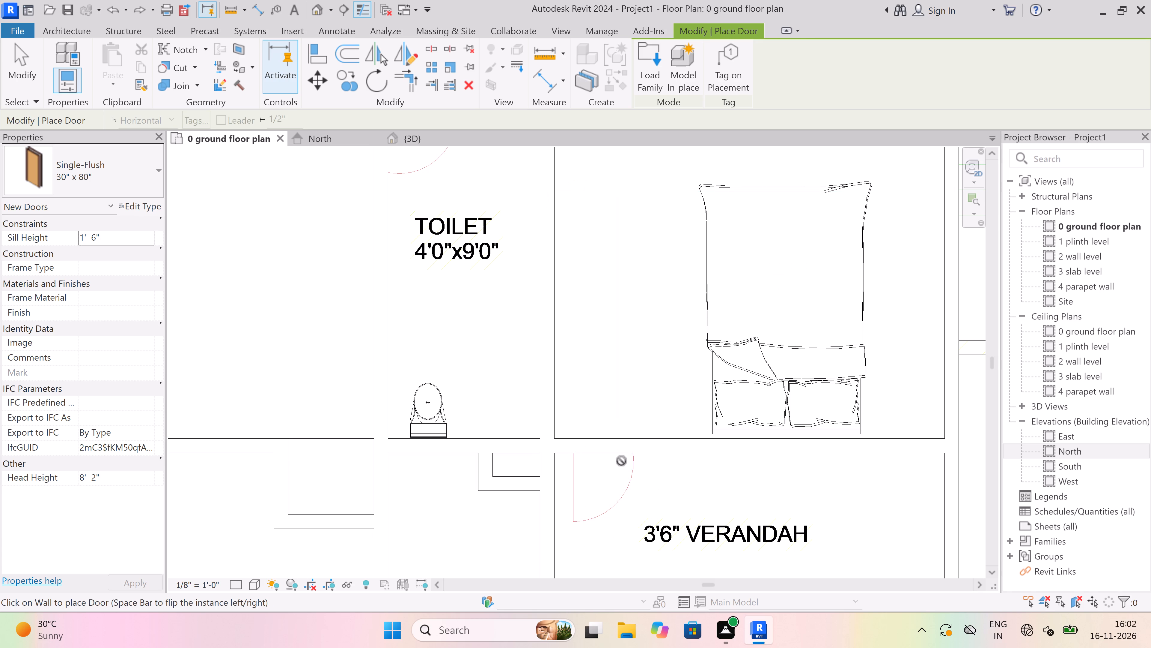
Place a Single-Flush 30" x 80" door between the western 11'0"x15'5" bedroom and its verandah, opening onto the verandah, about 1'10" from the west wall.
left_click(616, 456)
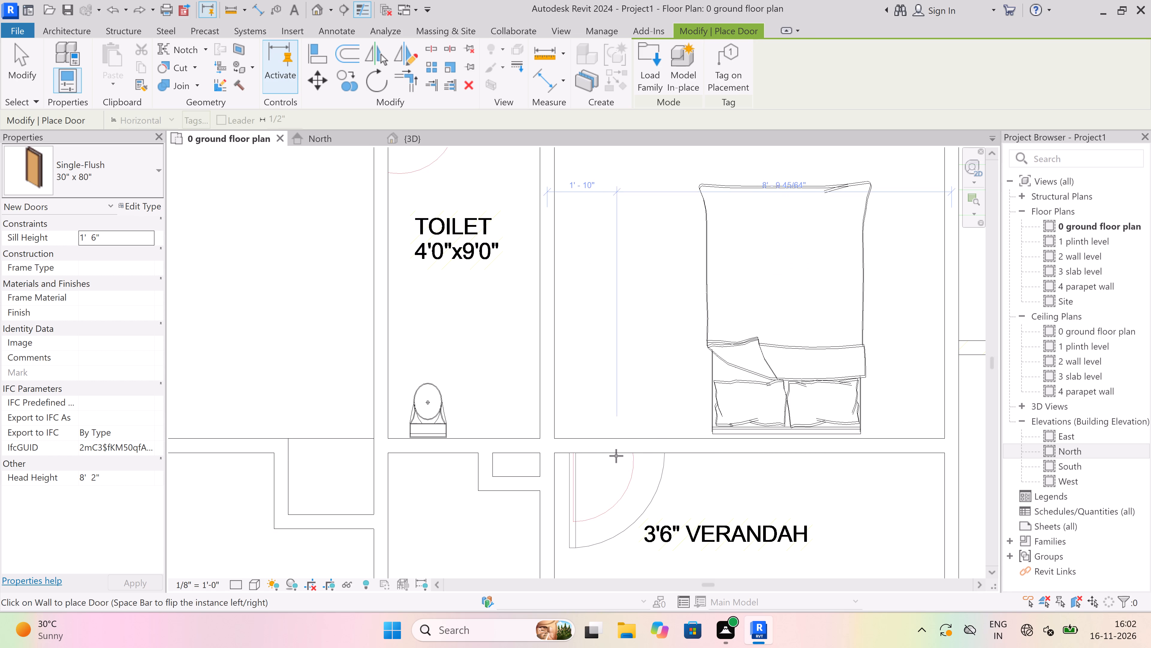
Place a flipped Single-Flush 30" x 80" door in the west wall of the western 4'0"x9'0" toilet, opening inward, about 1'9" from its north wall.
scroll(617, 431, "down", 13)
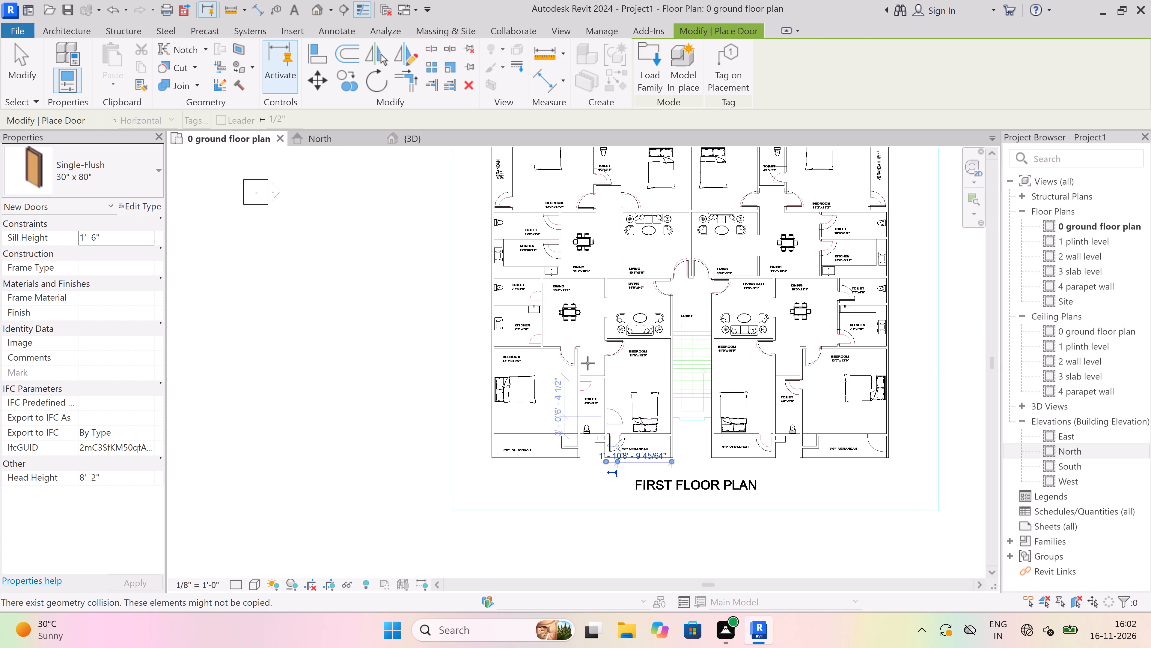
scroll(587, 363, "up", 8)
scroll(564, 431, "up", 4)
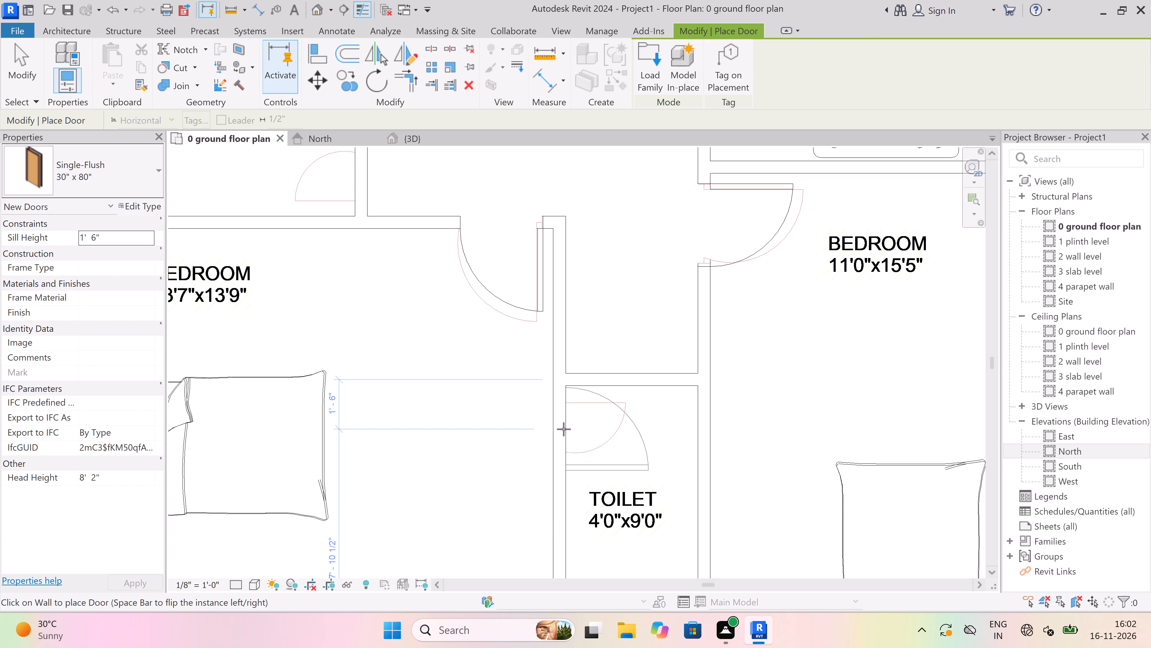
scroll(562, 433, "up", 4)
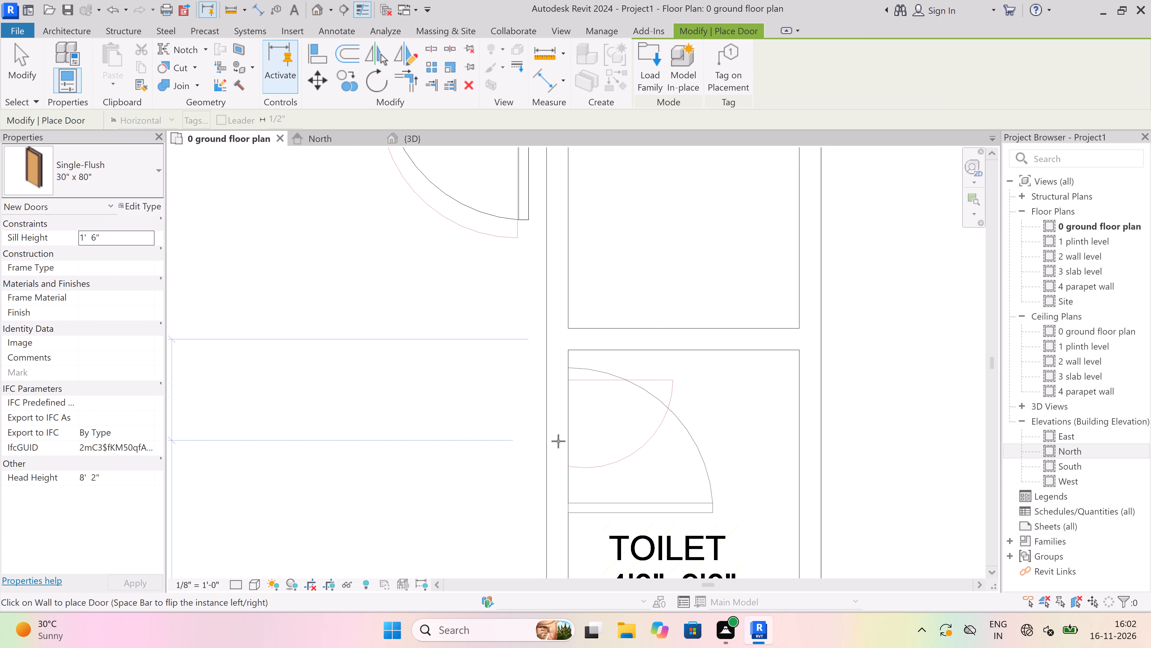
key("space")
left_click(558, 441)
Place a Single-Flush 30" x 80" door in the east wall of the western 7'7"x6'8" kitchen, opening inward, about 1'9" from its south wall.
scroll(558, 441, "down", 4)
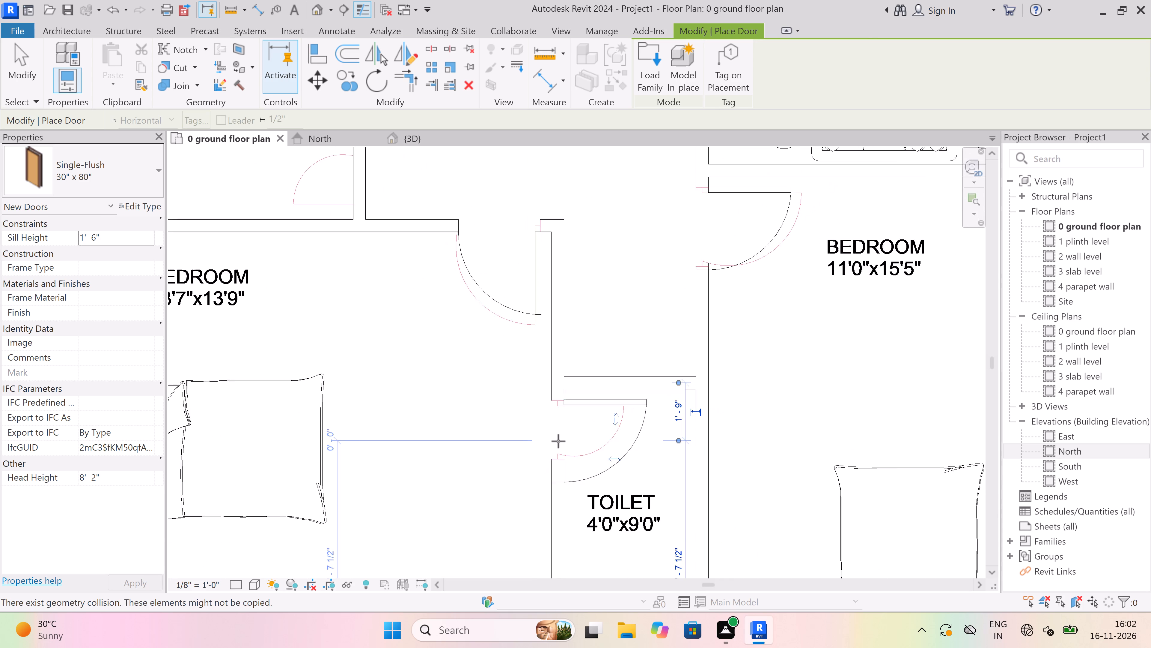
scroll(558, 441, "down", 12)
scroll(439, 372, "up", 3)
scroll(509, 407, "up", 3)
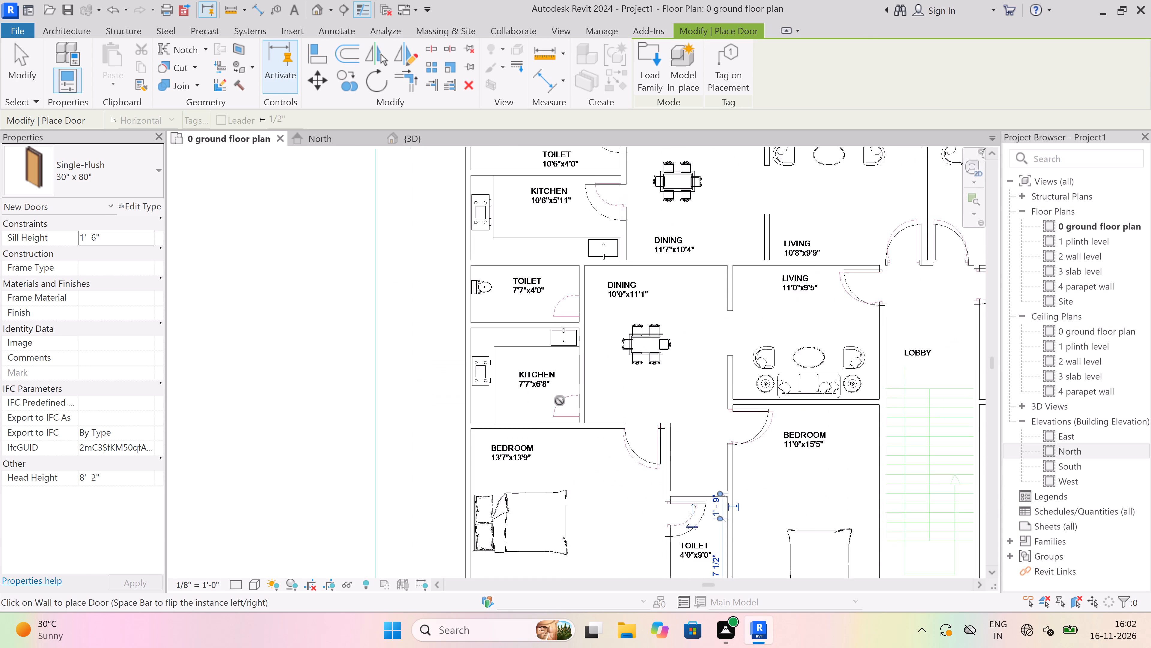
scroll(560, 400, "up", 5)
scroll(590, 400, "up", 5)
left_click(590, 400)
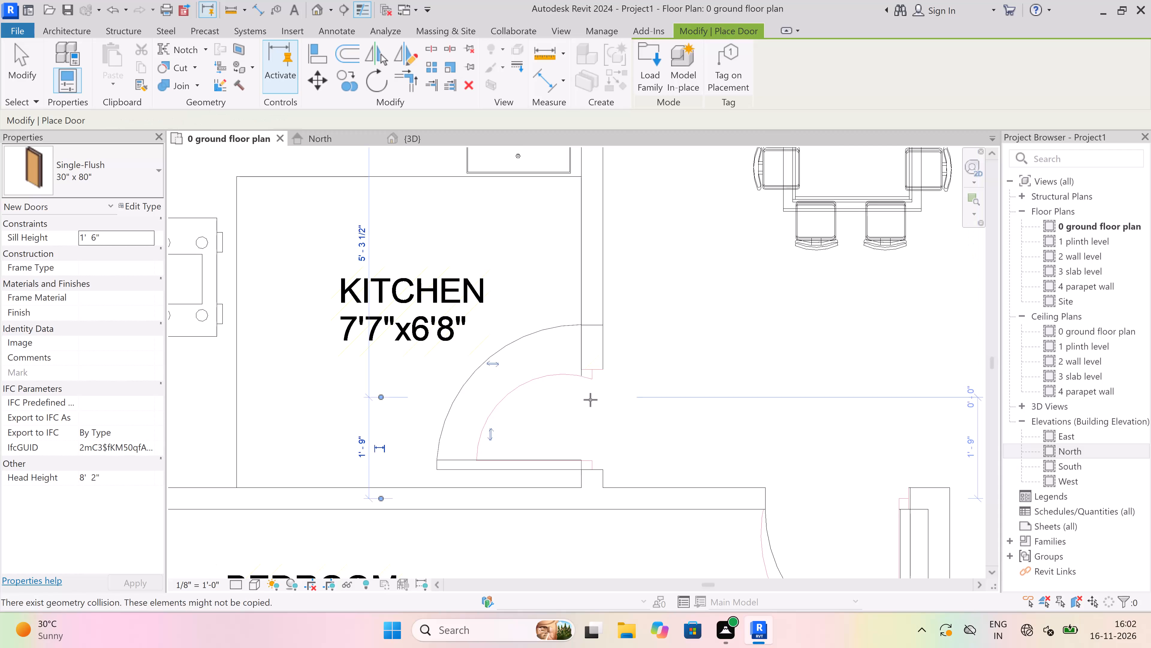
Place a Single-Flush 30" x 80" door in the east wall of the western 7'7"x4'0" toilet, opening inward, about 1'7" from its south wall.
scroll(590, 400, "down", 14)
scroll(568, 335, "up", 4)
scroll(586, 365, "up", 4)
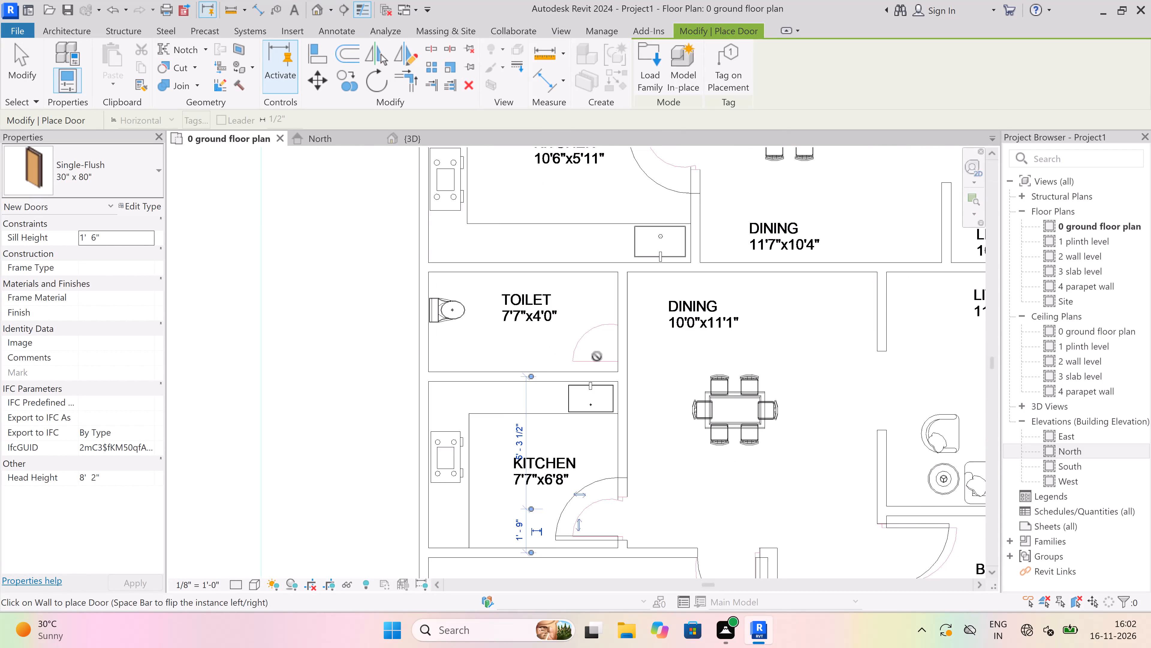
scroll(597, 356, "up", 5)
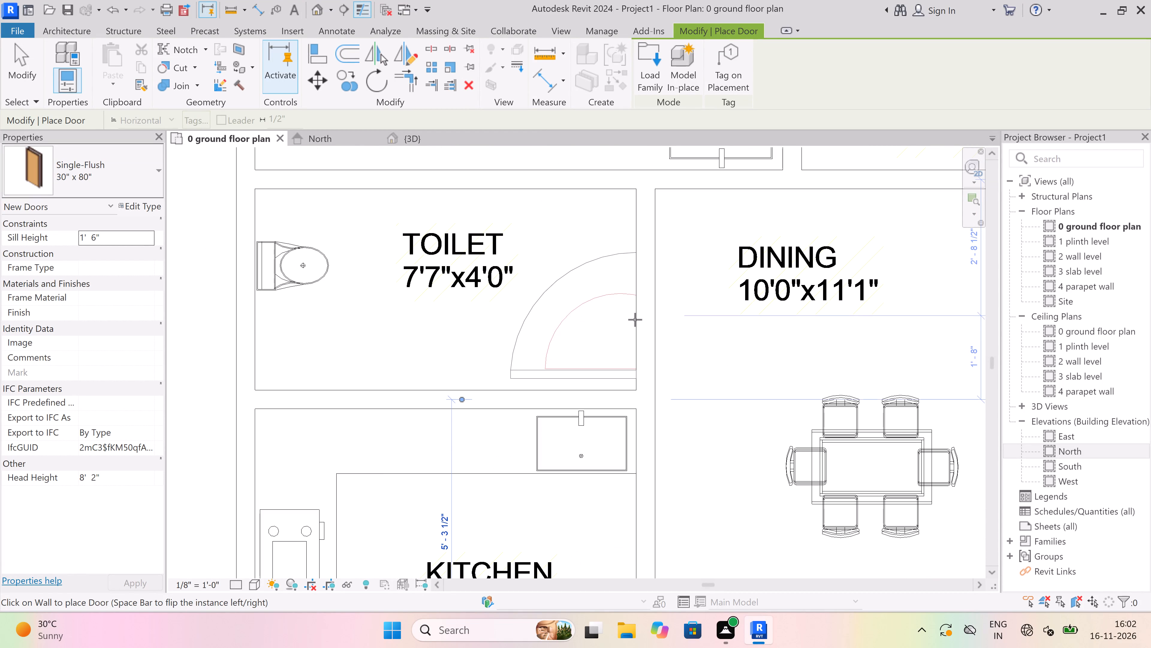
left_click(634, 319)
Check the whole ground floor plan for doorways that still lack a door.
scroll(511, 408, "down", 4)
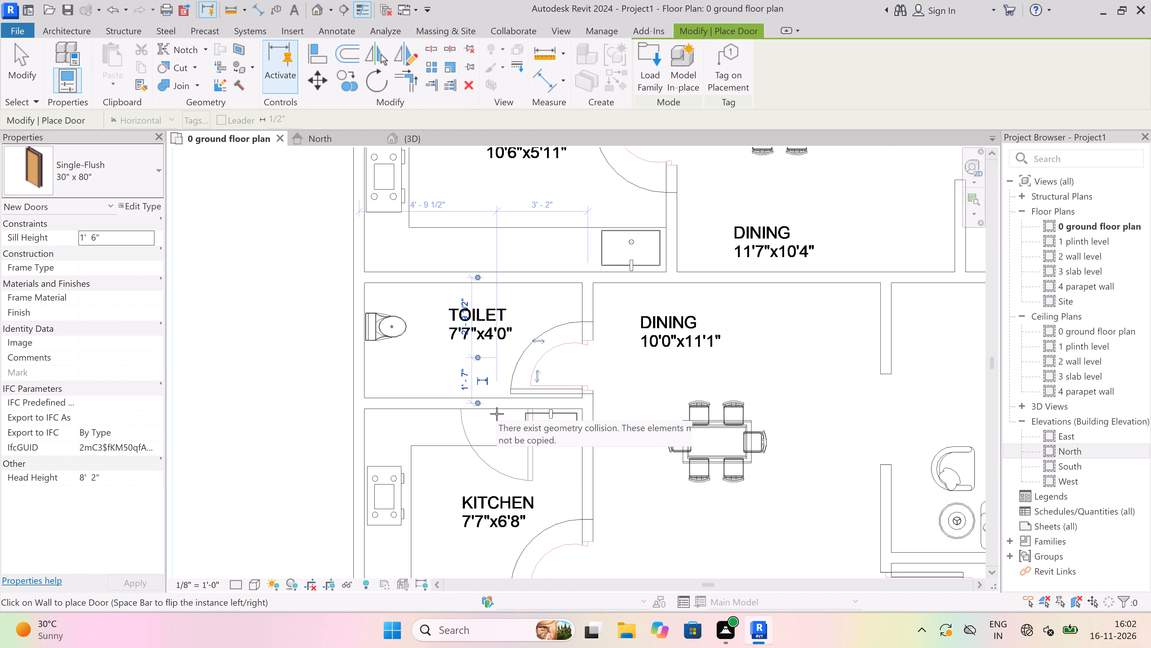
scroll(497, 414, "down", 12)
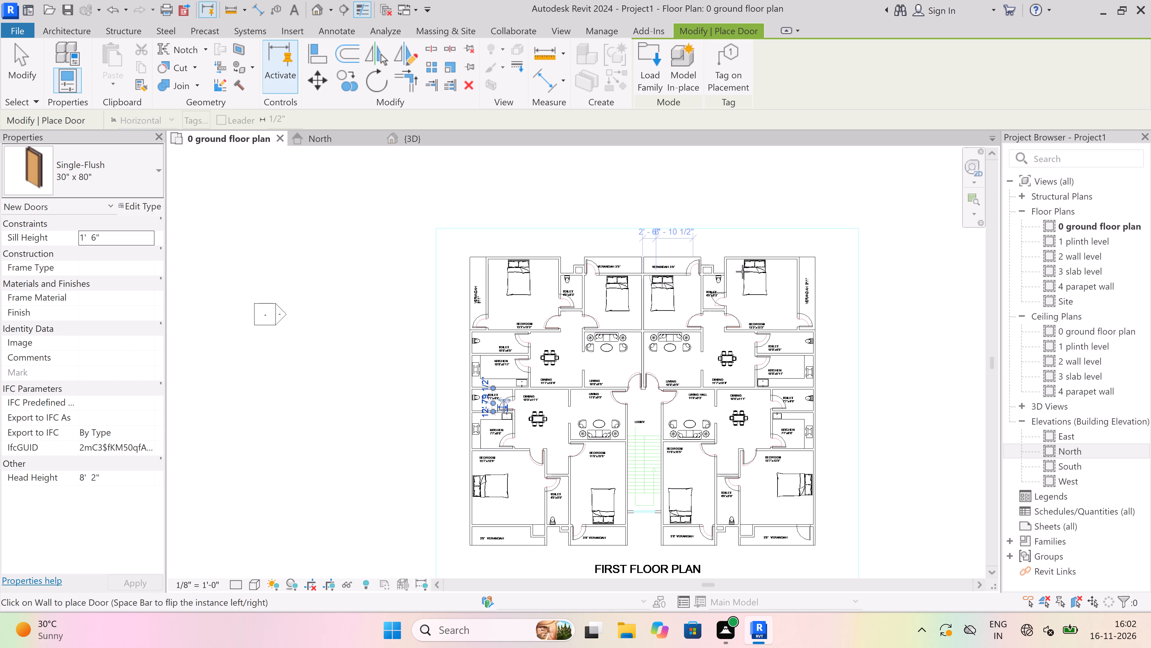
scroll(686, 264, "up", 3)
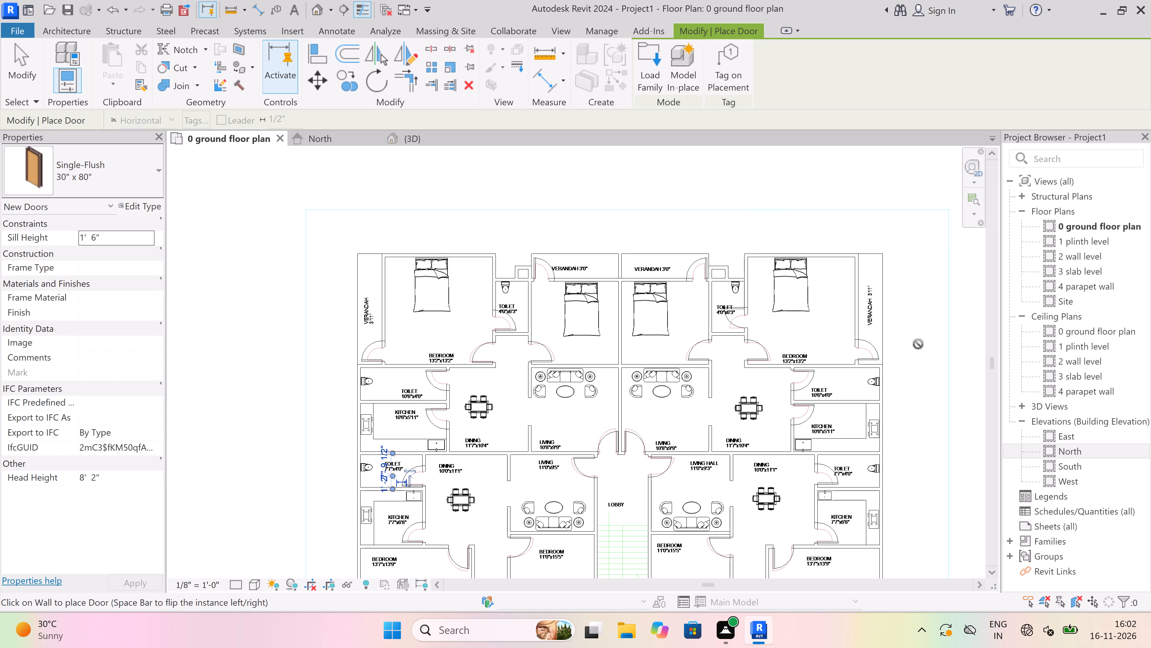
scroll(921, 341, "up", 3)
scroll(625, 349, "down", 4)
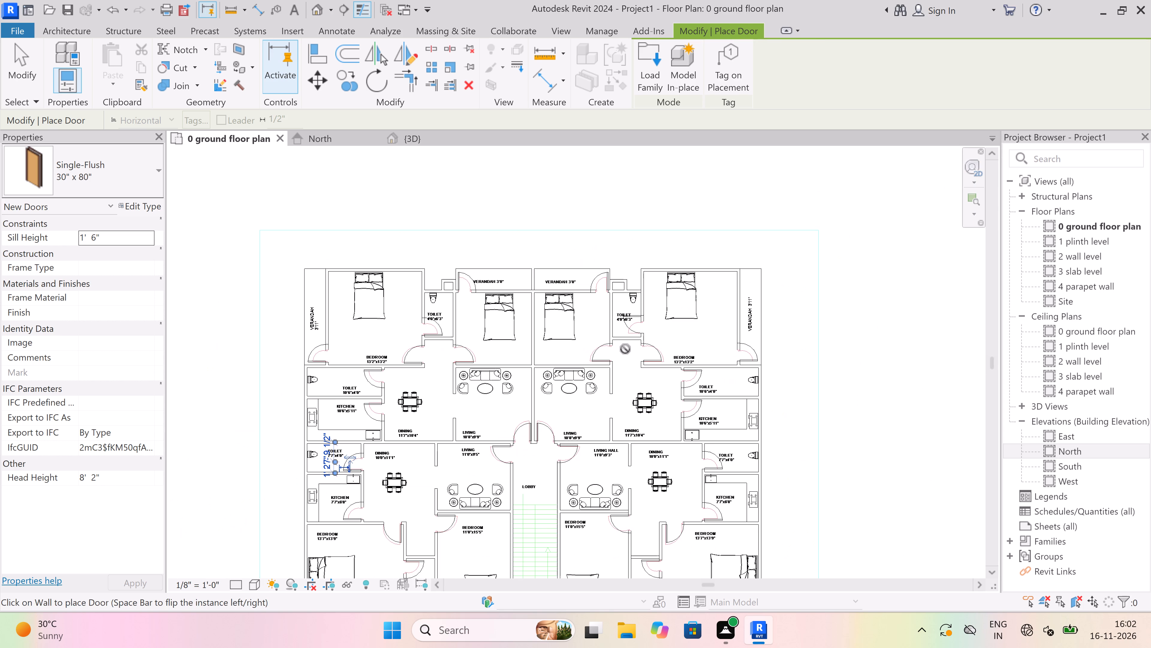
scroll(349, 420, "up", 3)
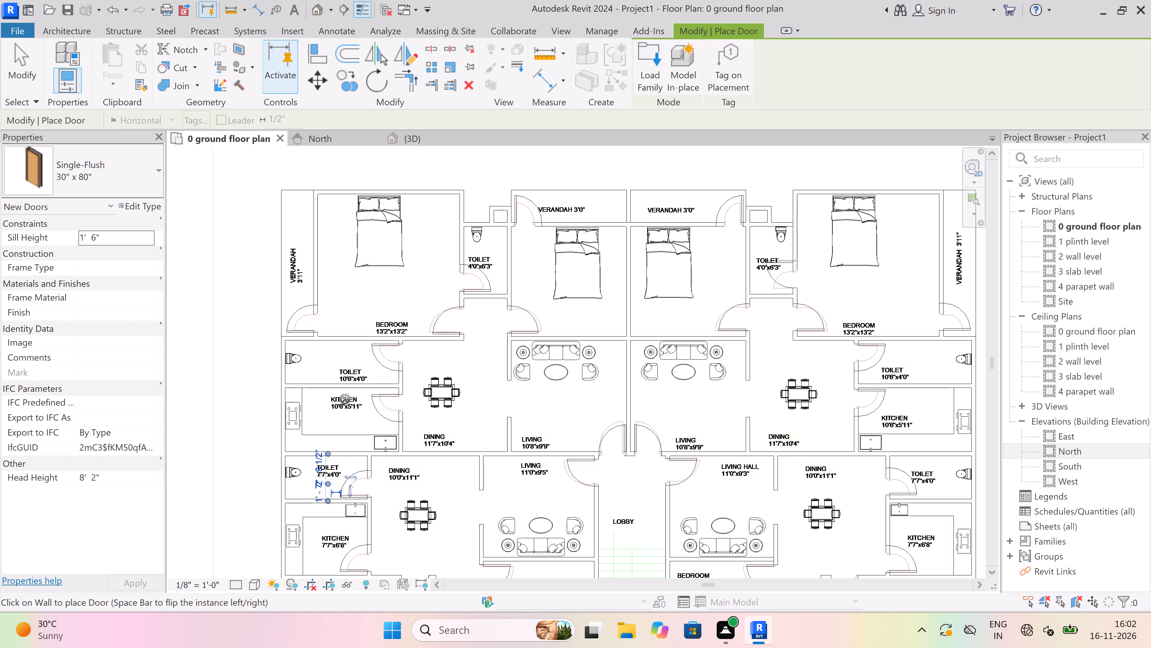
key("Escape")
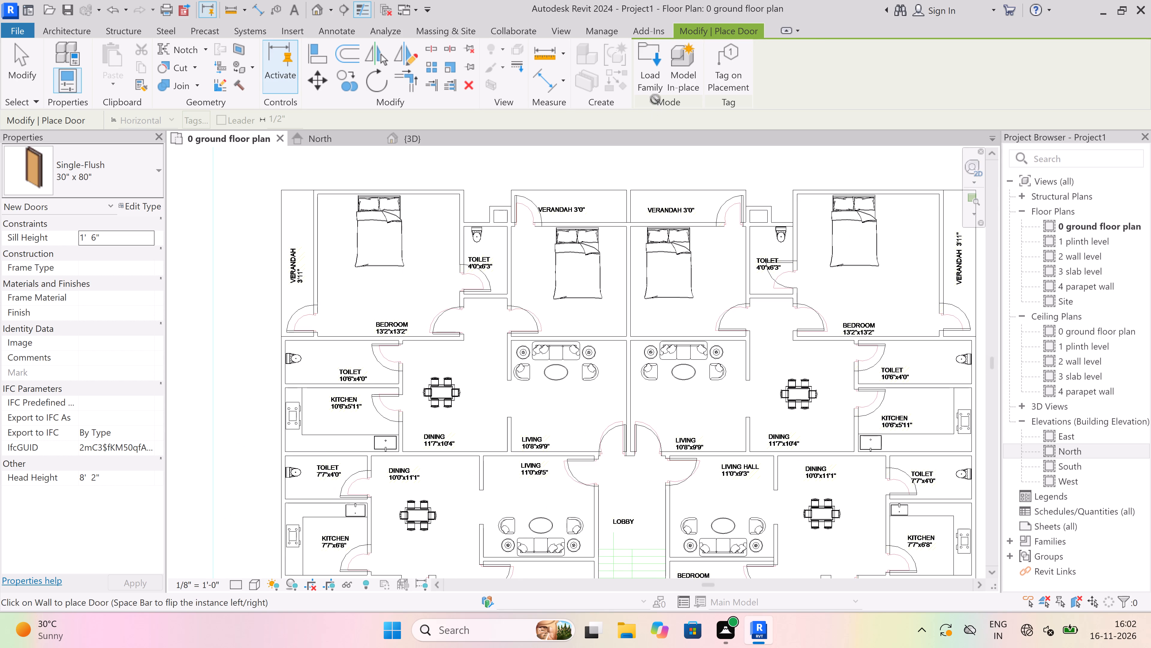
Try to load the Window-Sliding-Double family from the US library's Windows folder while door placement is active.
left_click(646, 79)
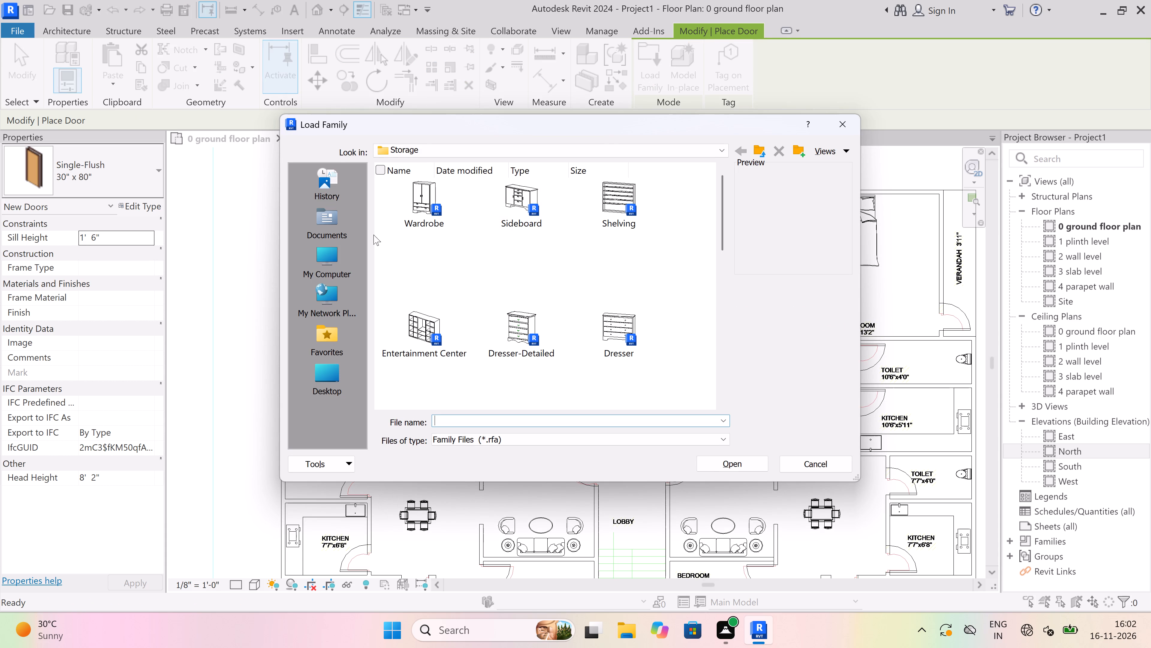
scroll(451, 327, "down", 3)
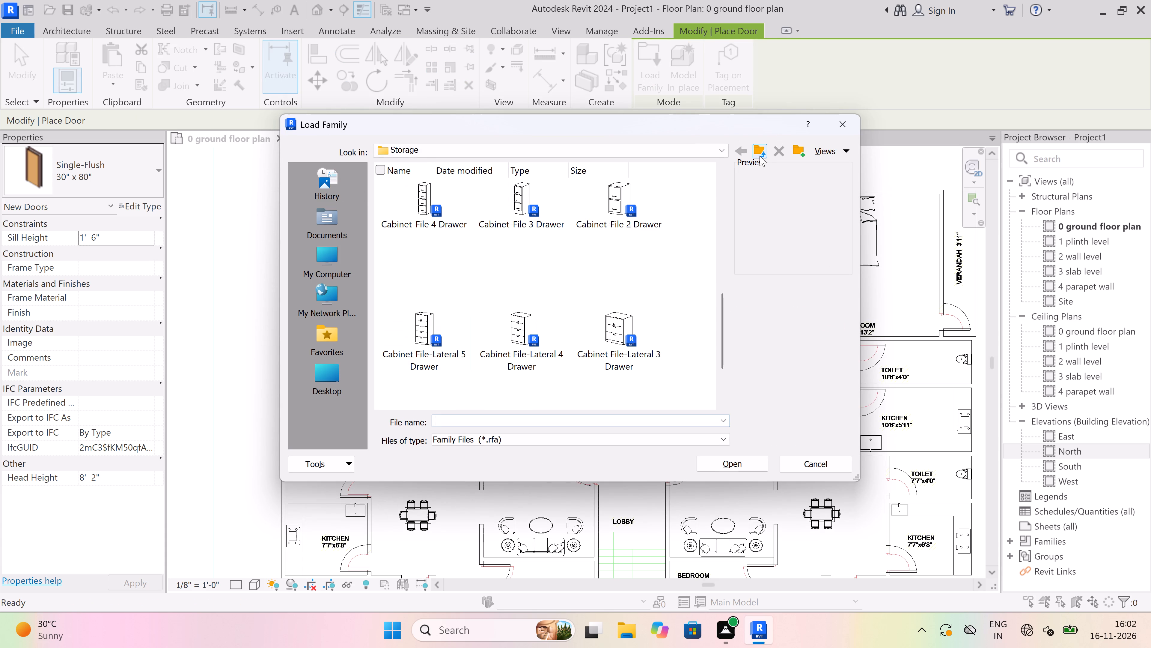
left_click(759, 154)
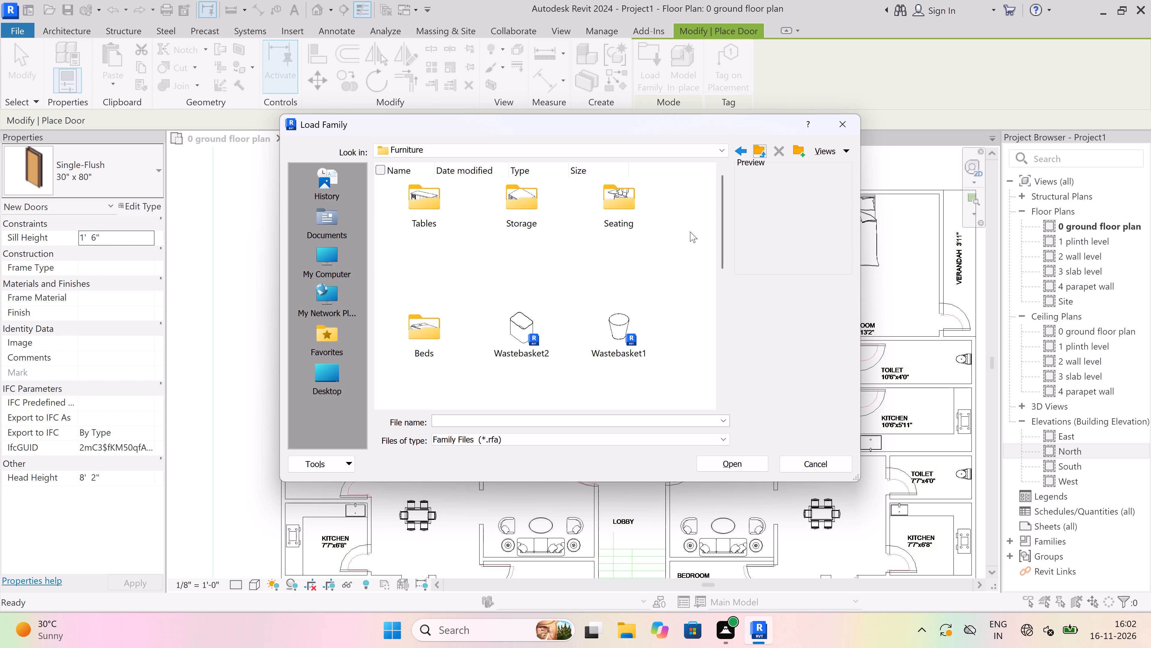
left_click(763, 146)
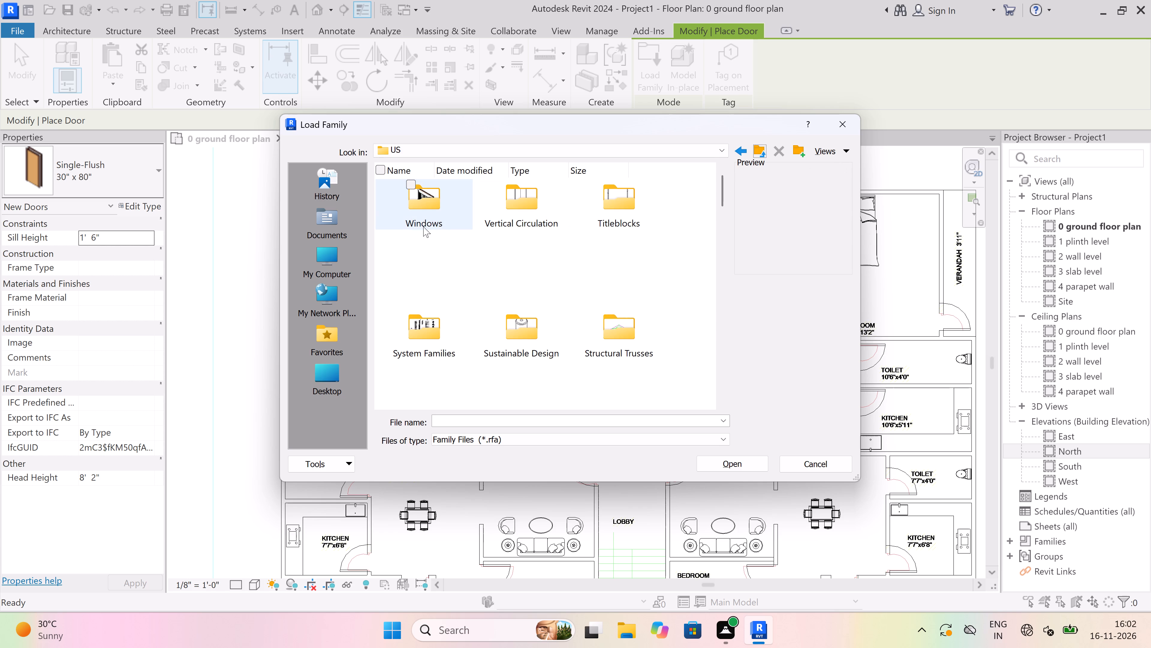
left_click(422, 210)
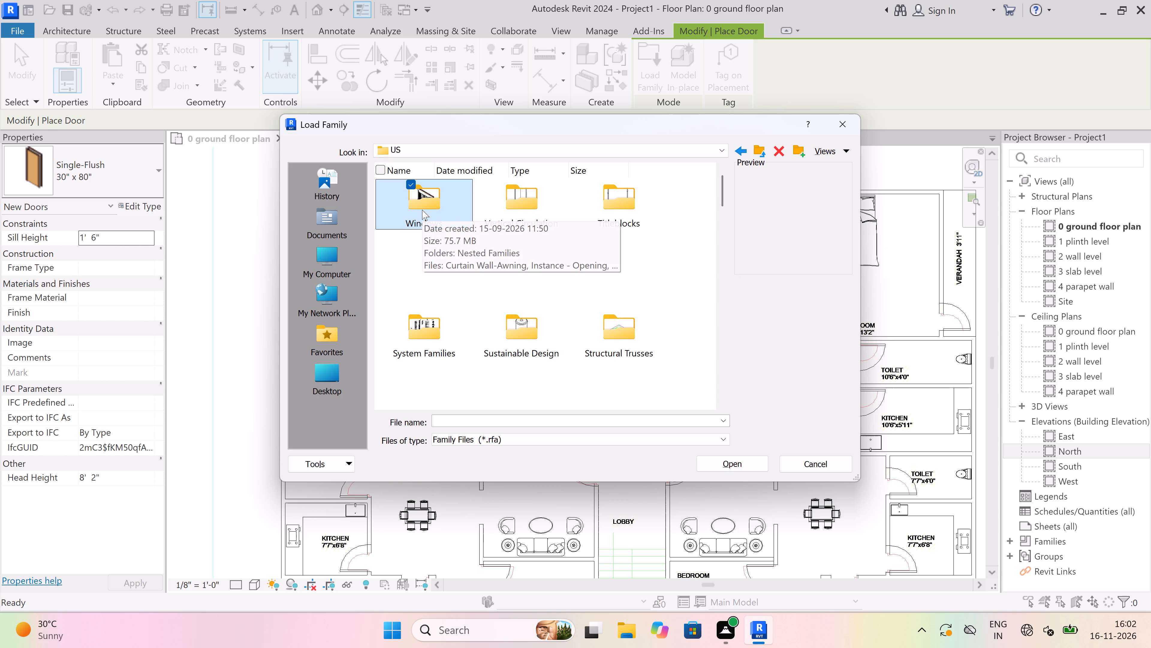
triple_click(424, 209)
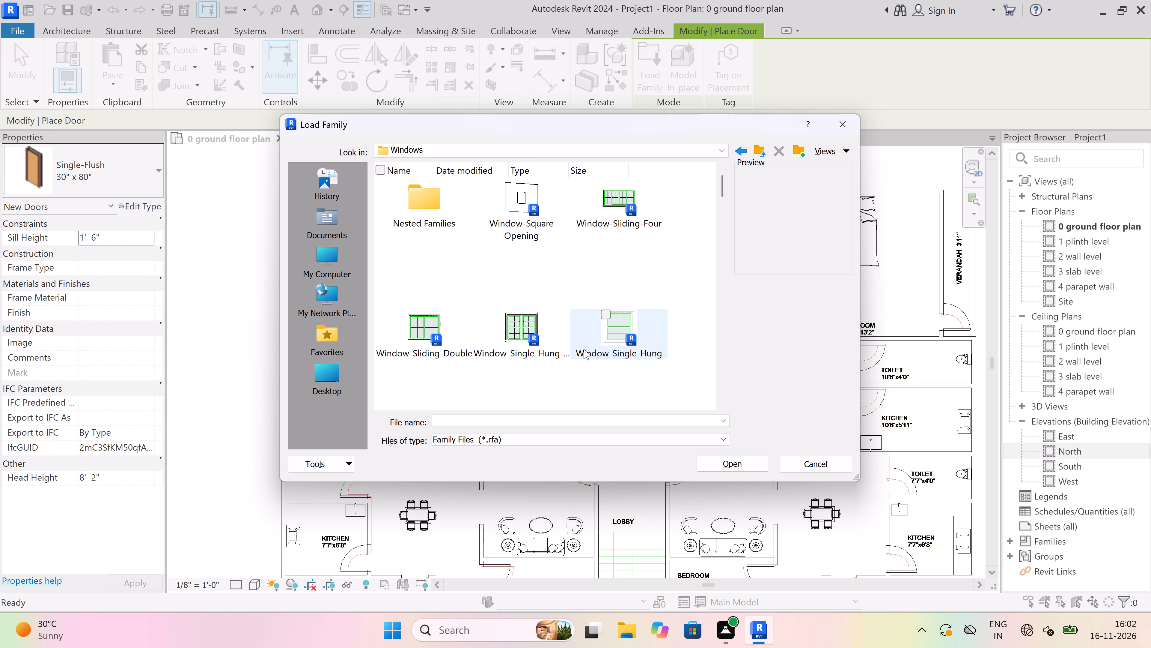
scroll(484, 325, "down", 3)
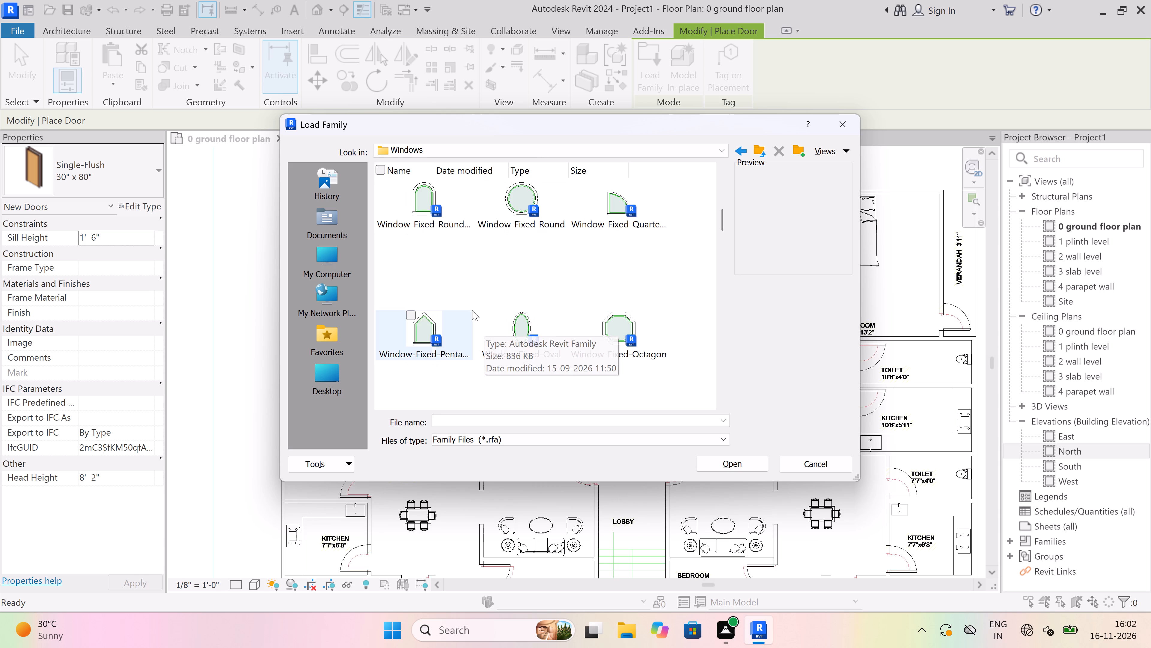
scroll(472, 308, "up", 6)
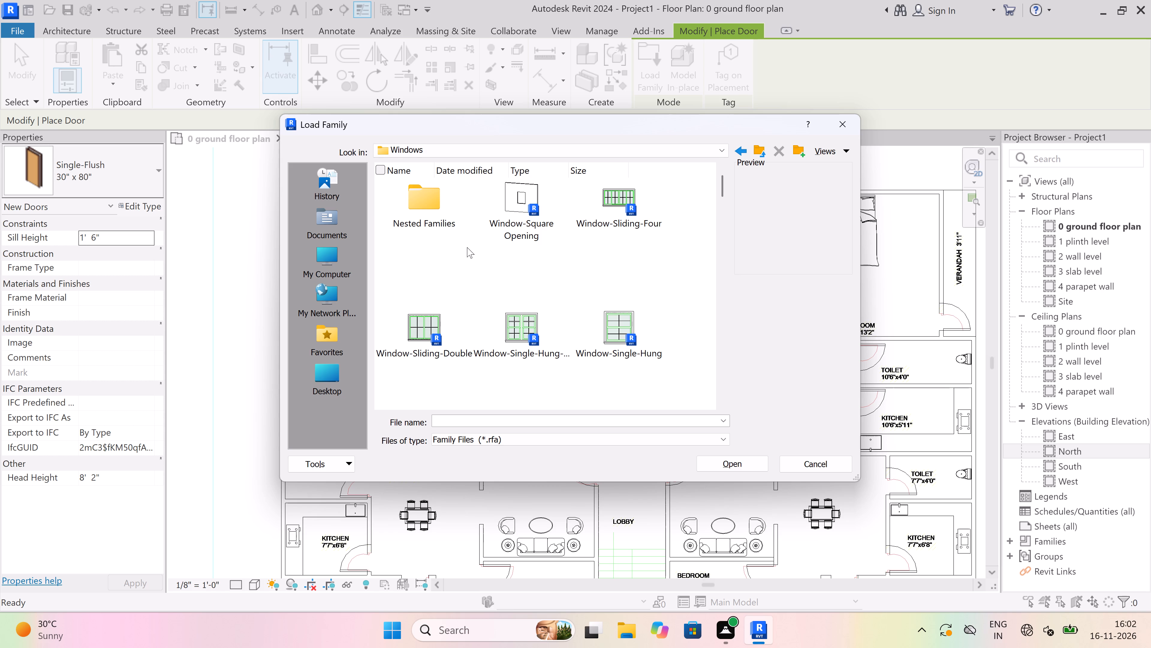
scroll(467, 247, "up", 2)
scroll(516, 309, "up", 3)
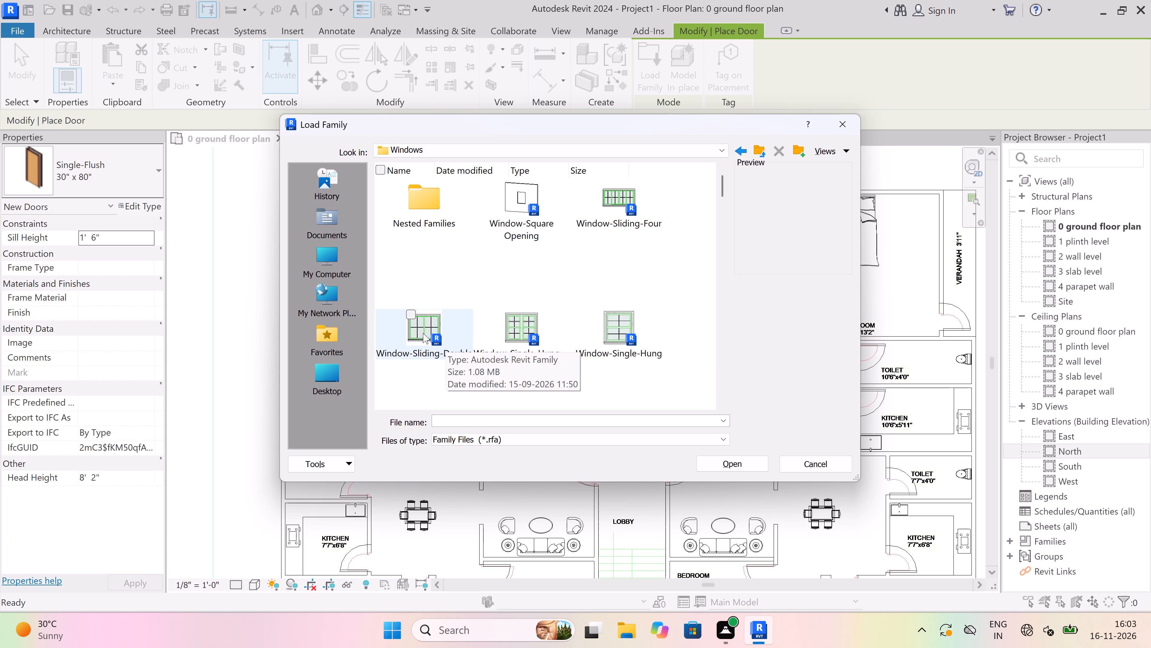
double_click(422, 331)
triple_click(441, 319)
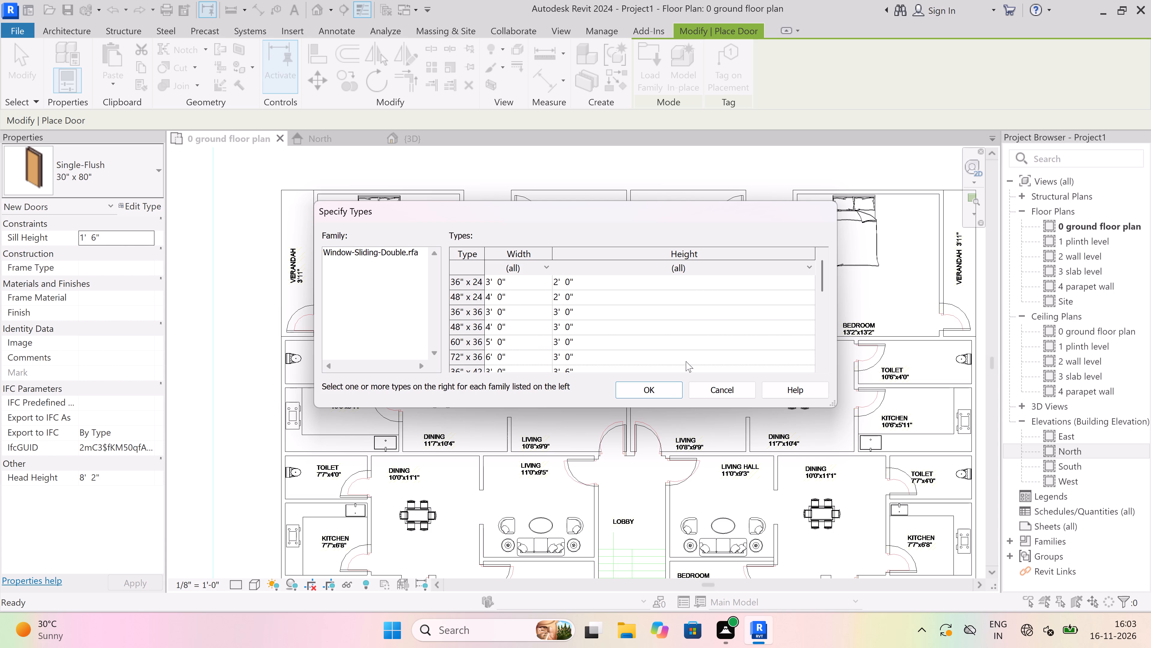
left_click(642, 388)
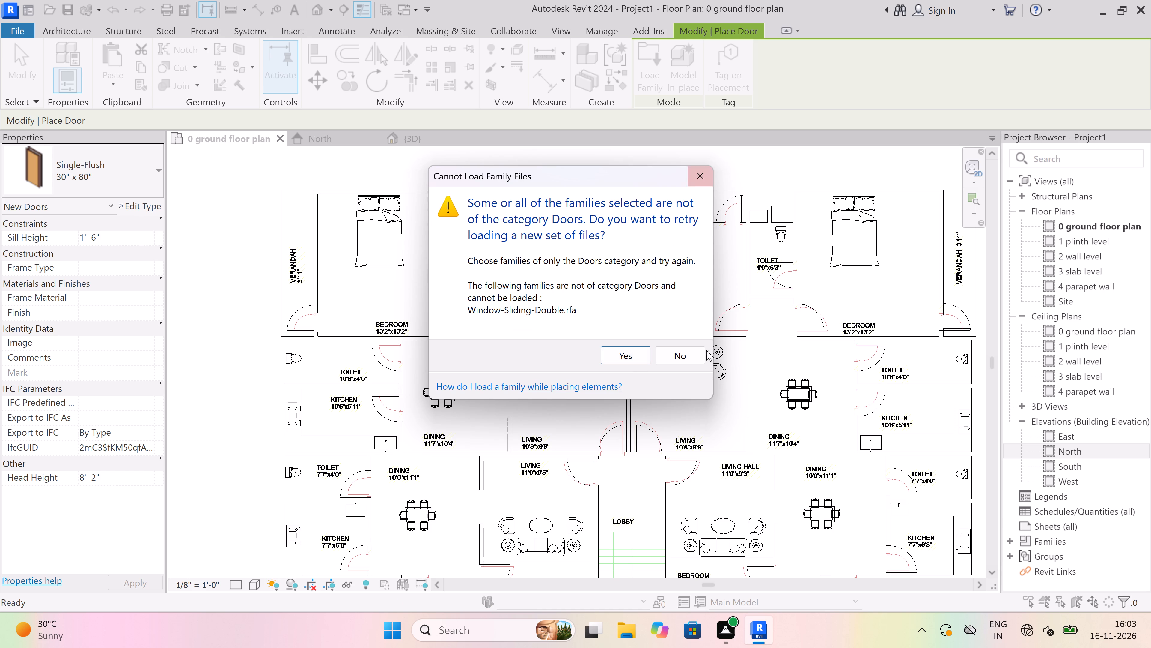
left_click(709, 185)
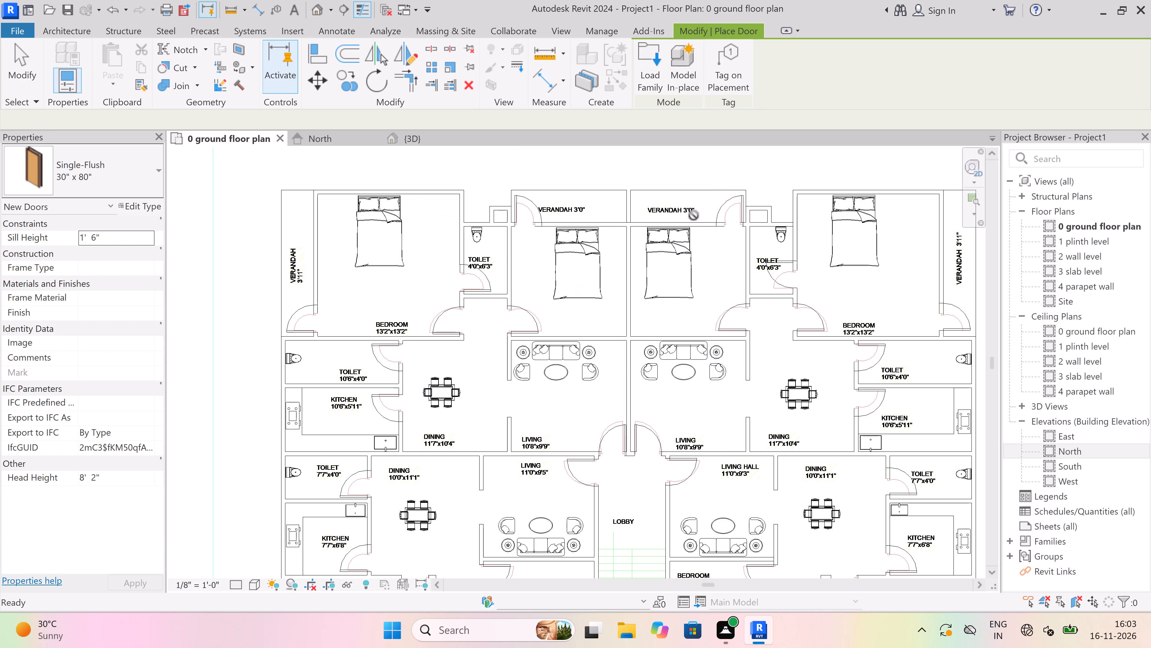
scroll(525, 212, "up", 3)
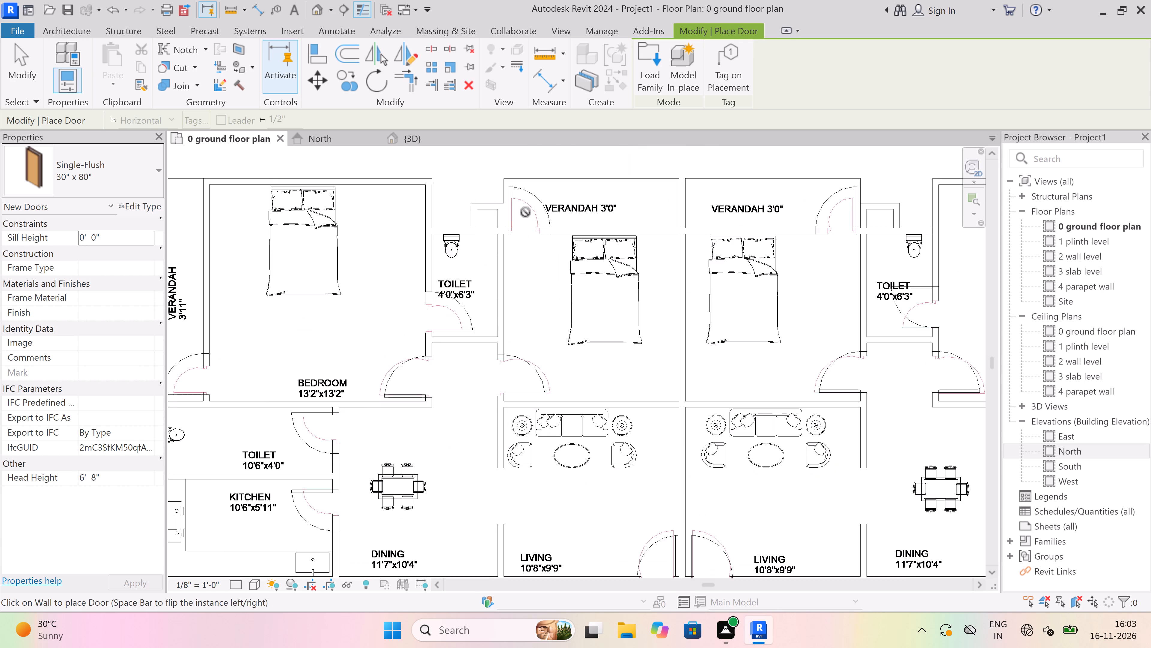
Review the door placement across the ground floor plan, focusing on the western verandah, bedroom, toilets and kitchens.
scroll(525, 212, "up", 3)
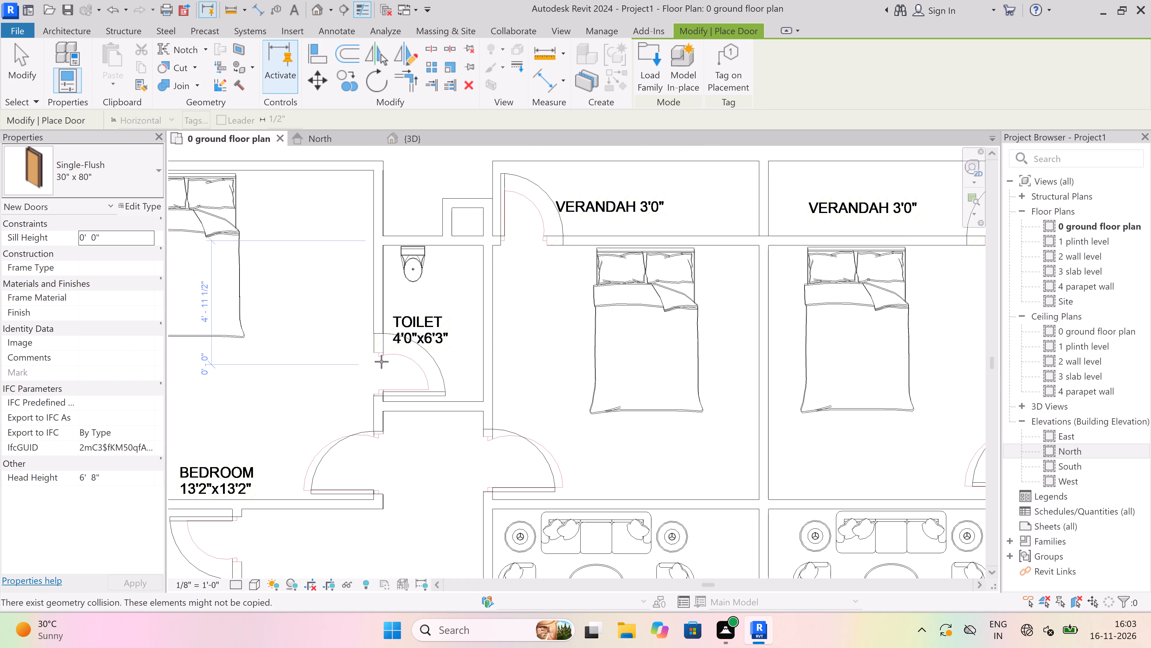
scroll(498, 349, "down", 11)
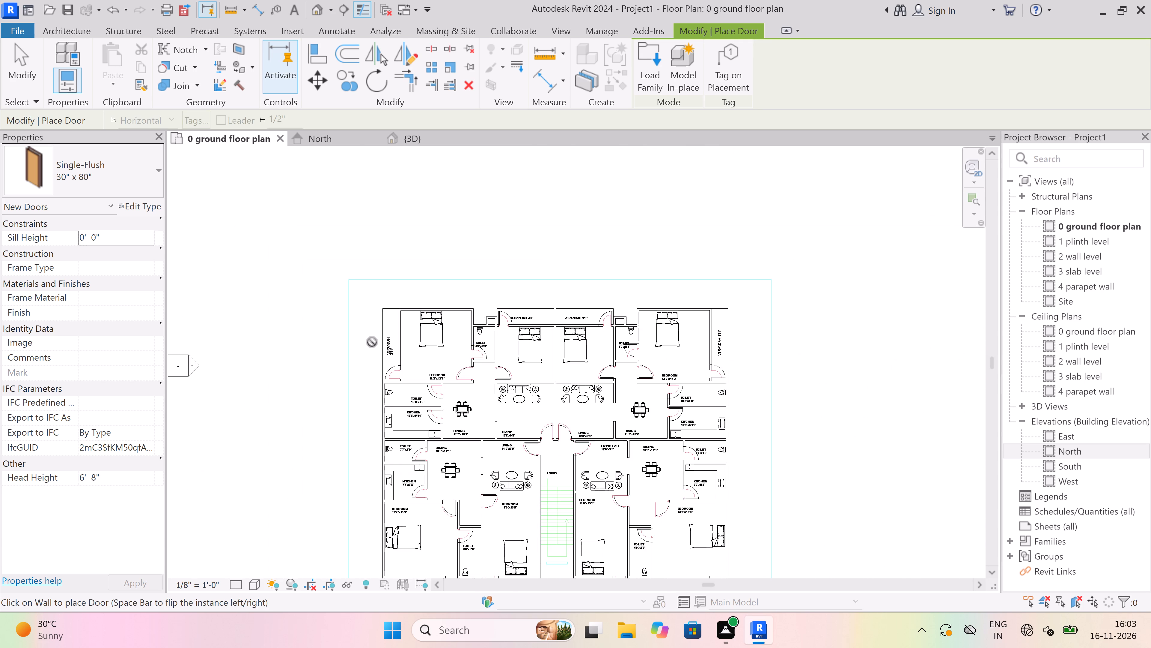
scroll(365, 342, "up", 6)
scroll(445, 296, "up", 2)
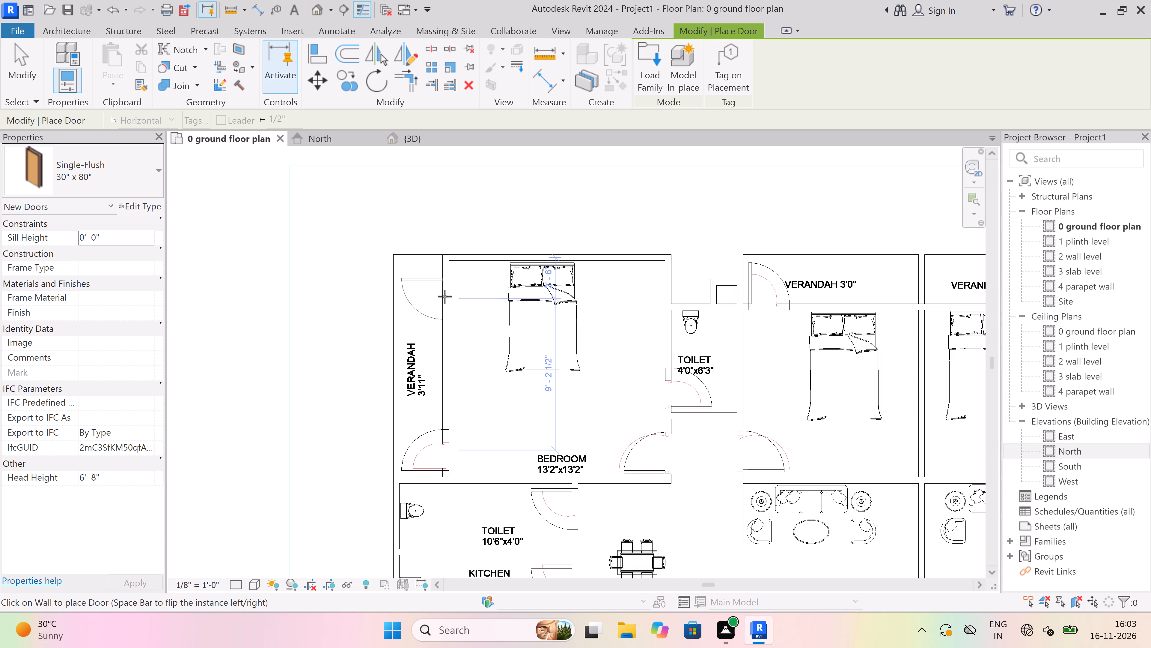
scroll(445, 296, "down", 6)
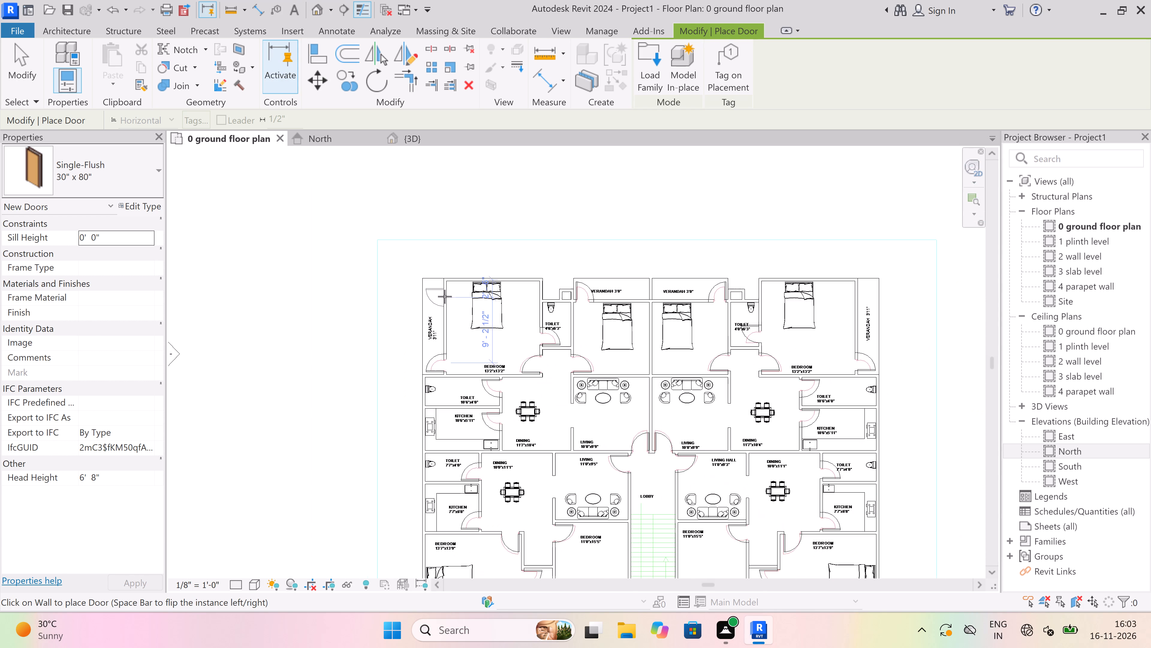
scroll(415, 392, "up", 9)
scroll(455, 331, "down", 2)
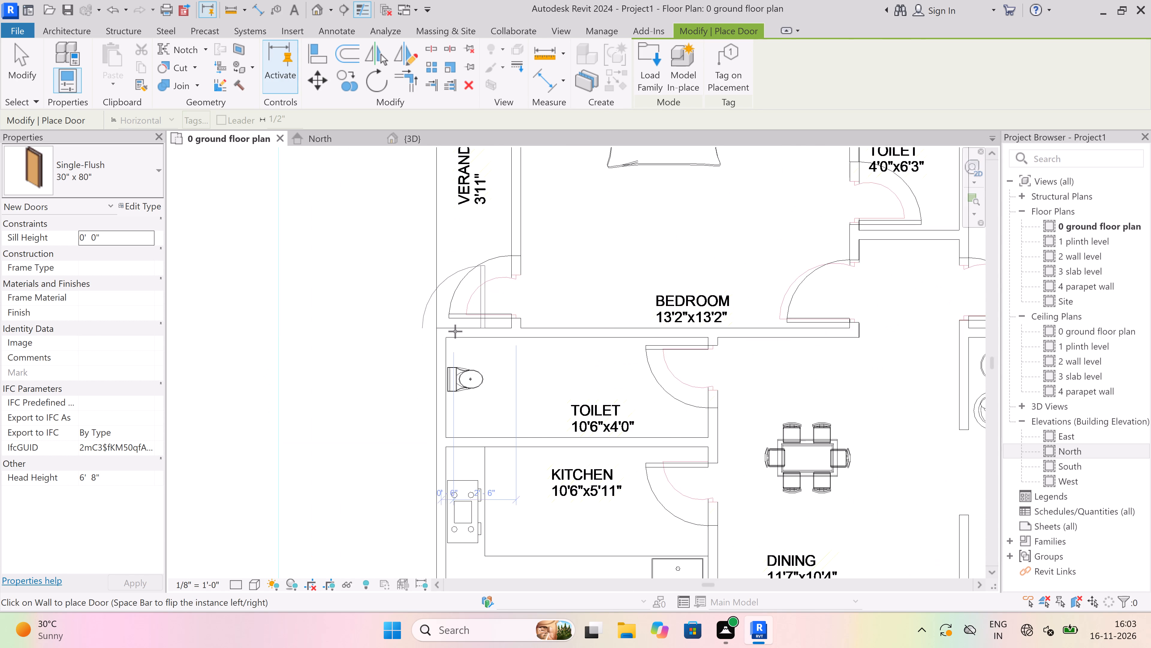
scroll(455, 331, "down", 8)
scroll(444, 405, "up", 2)
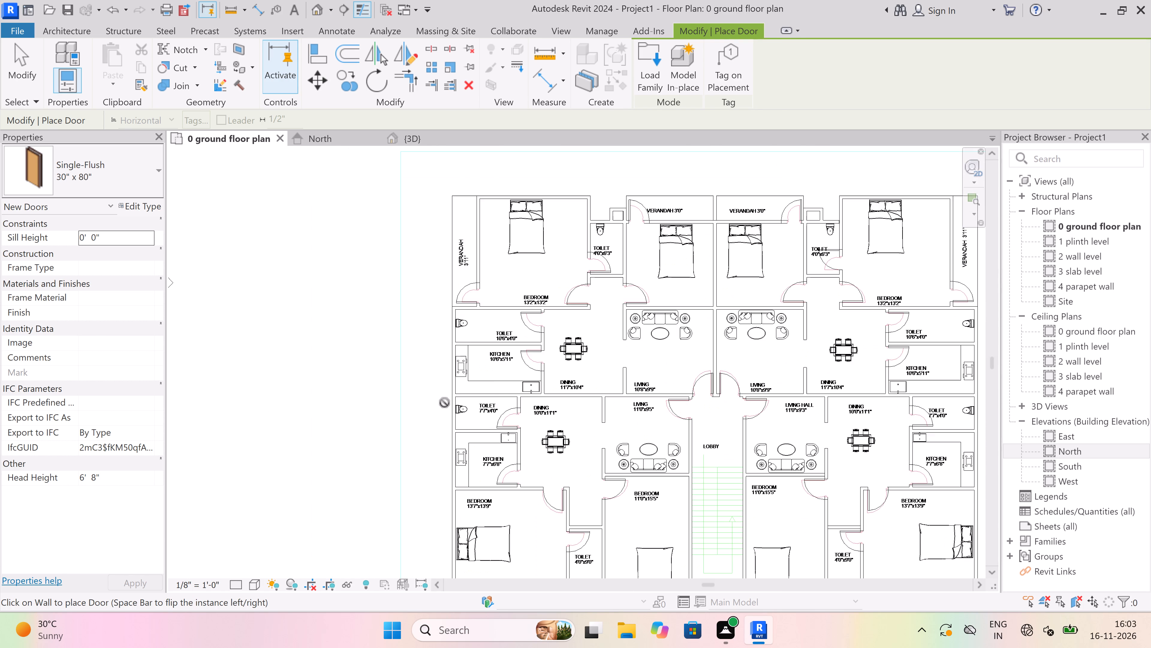
scroll(446, 369, "up", 5)
scroll(448, 337, "down", 4)
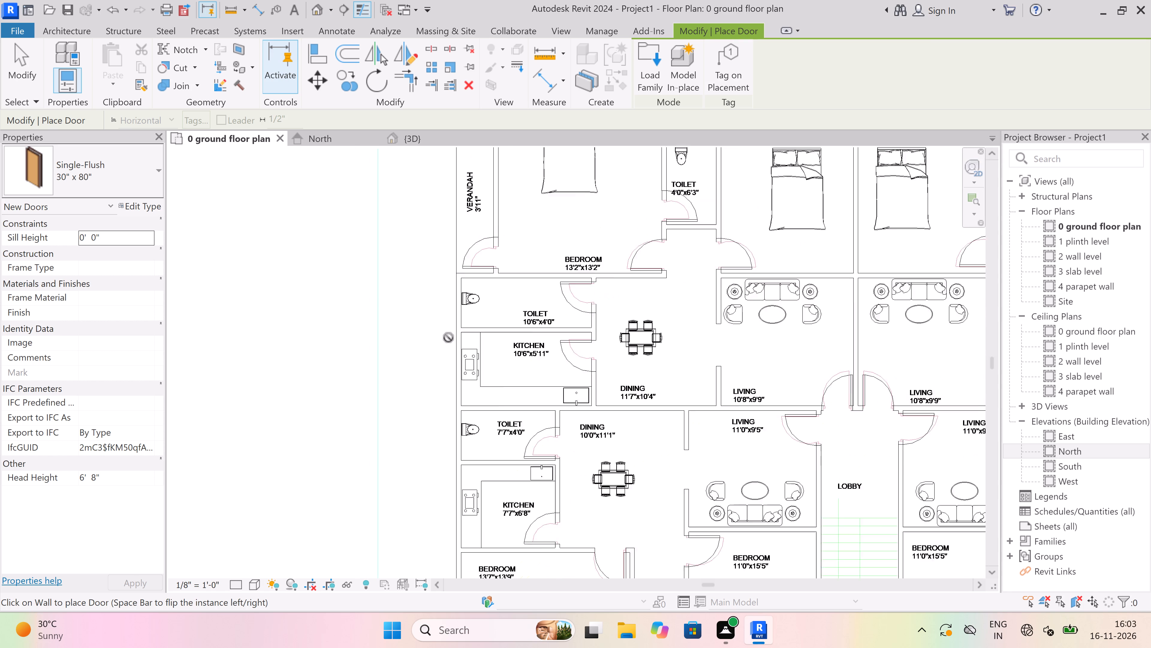
scroll(448, 337, "down", 3)
scroll(533, 317, "up", 2)
scroll(523, 202, "up", 2)
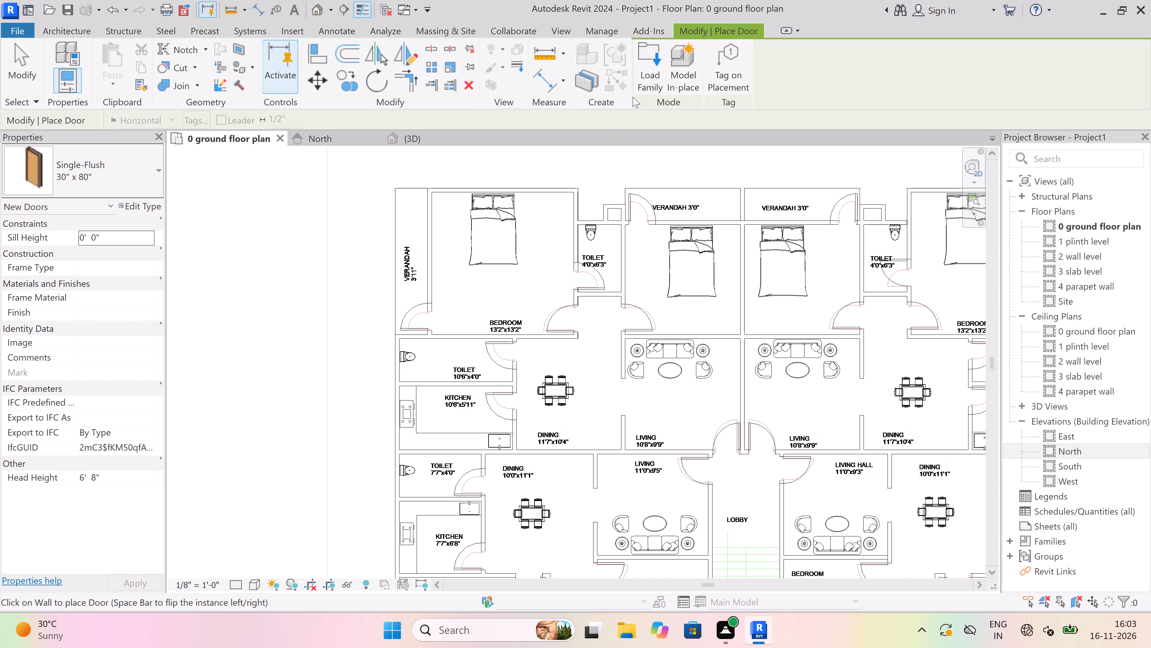
Browse the US library's Doors folder for a door family to load, leaving without loading one, and end door placement.
left_click(660, 67)
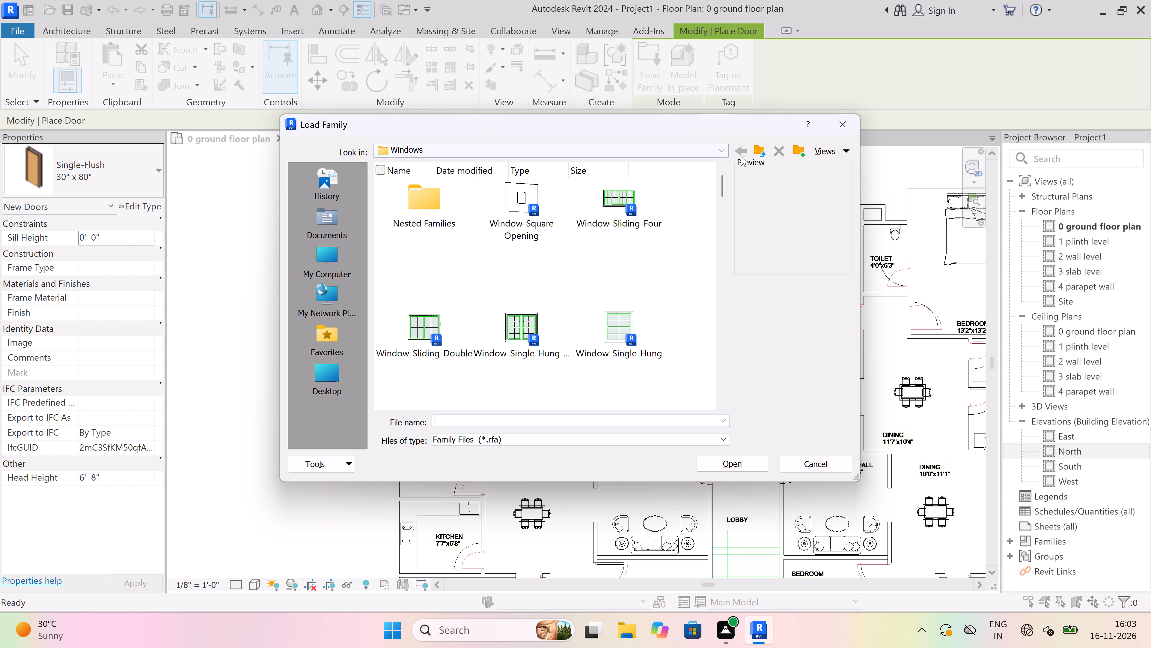
left_click(760, 153)
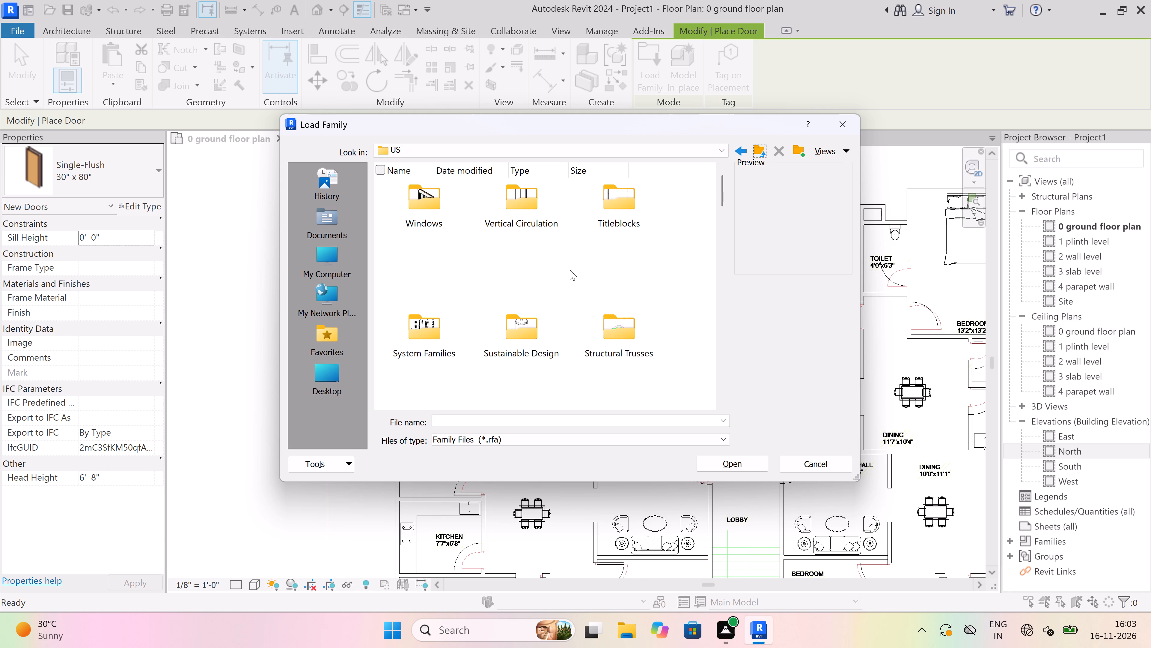
scroll(571, 269, "down", 3)
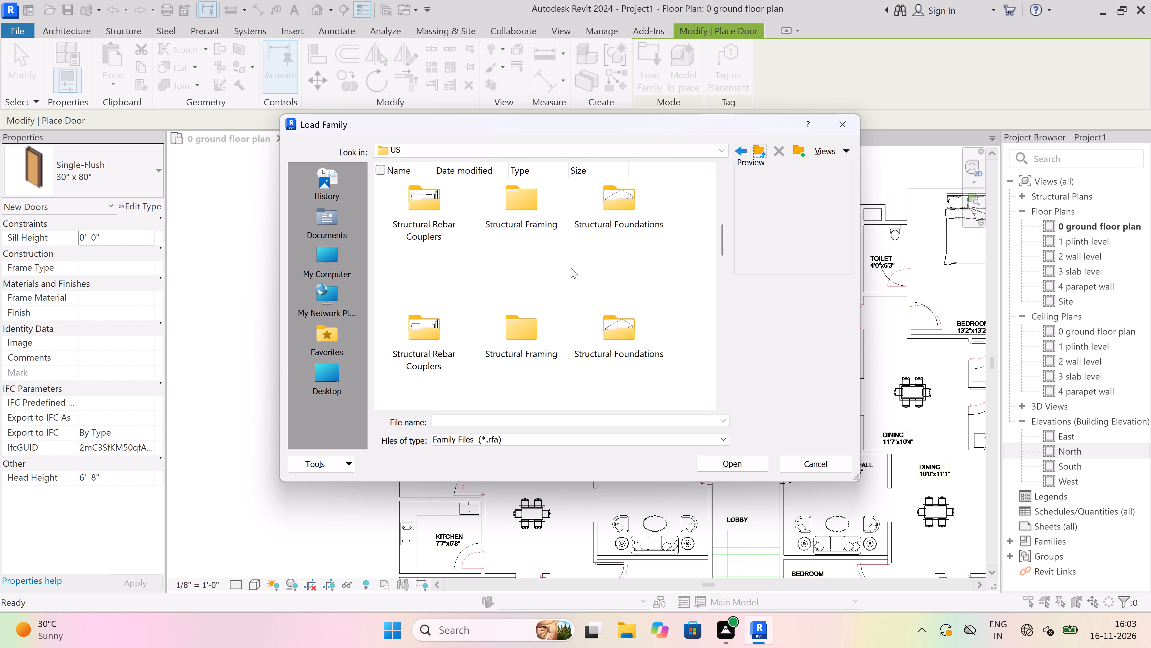
scroll(571, 268, "down", 1)
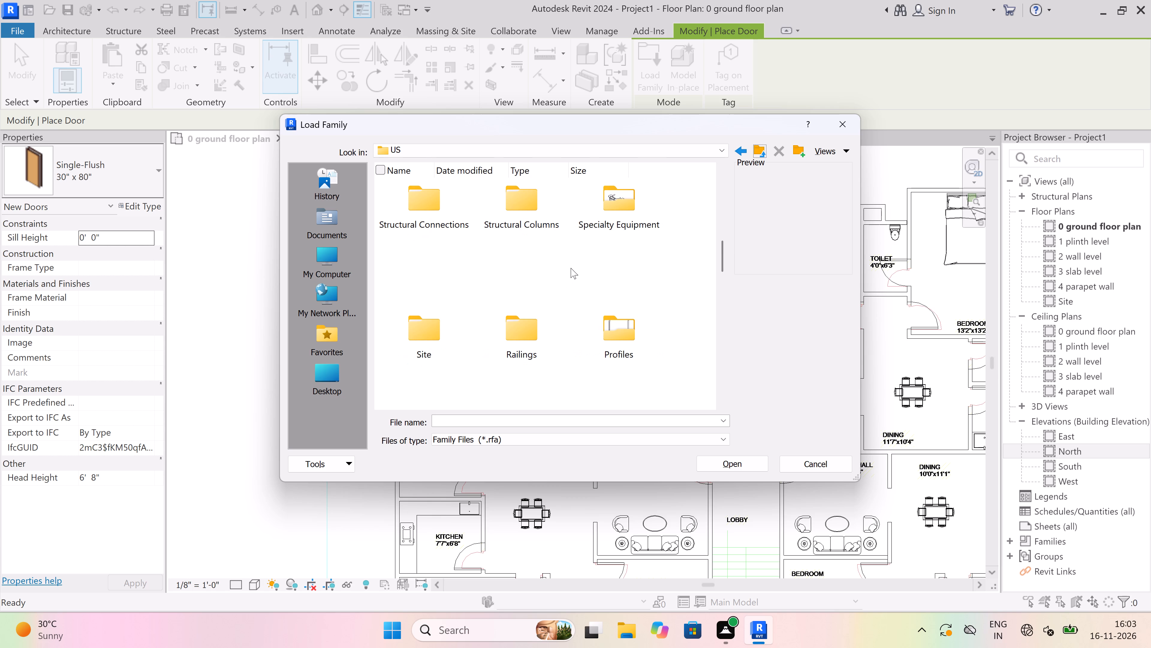
scroll(571, 268, "down", 1)
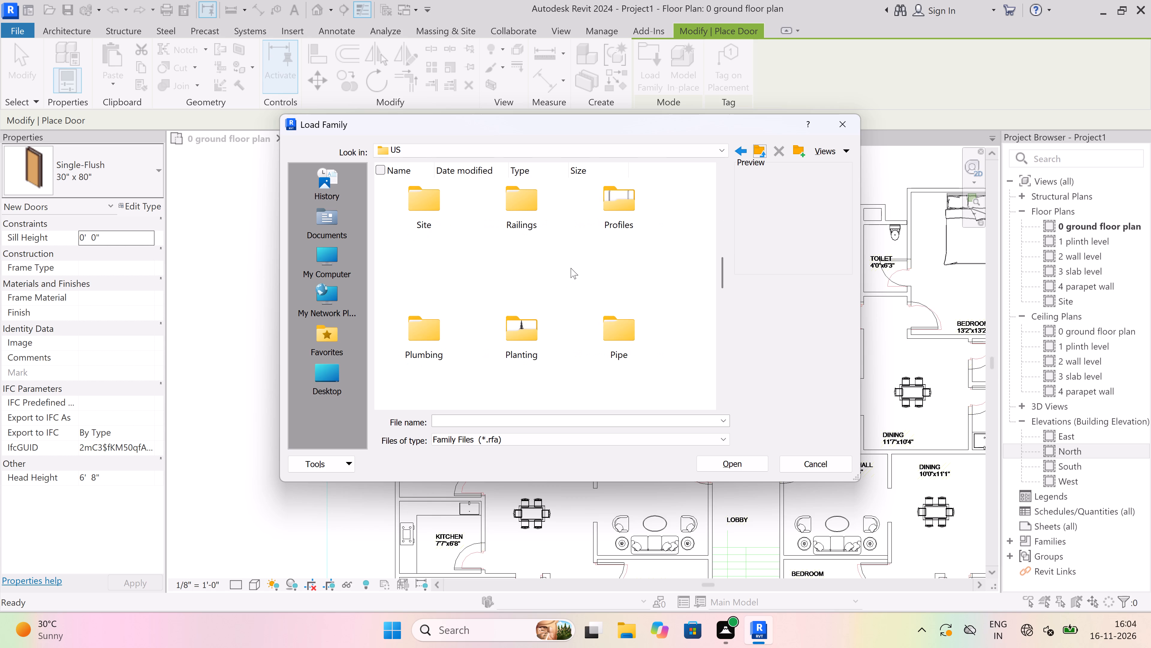
scroll(571, 268, "down", 1)
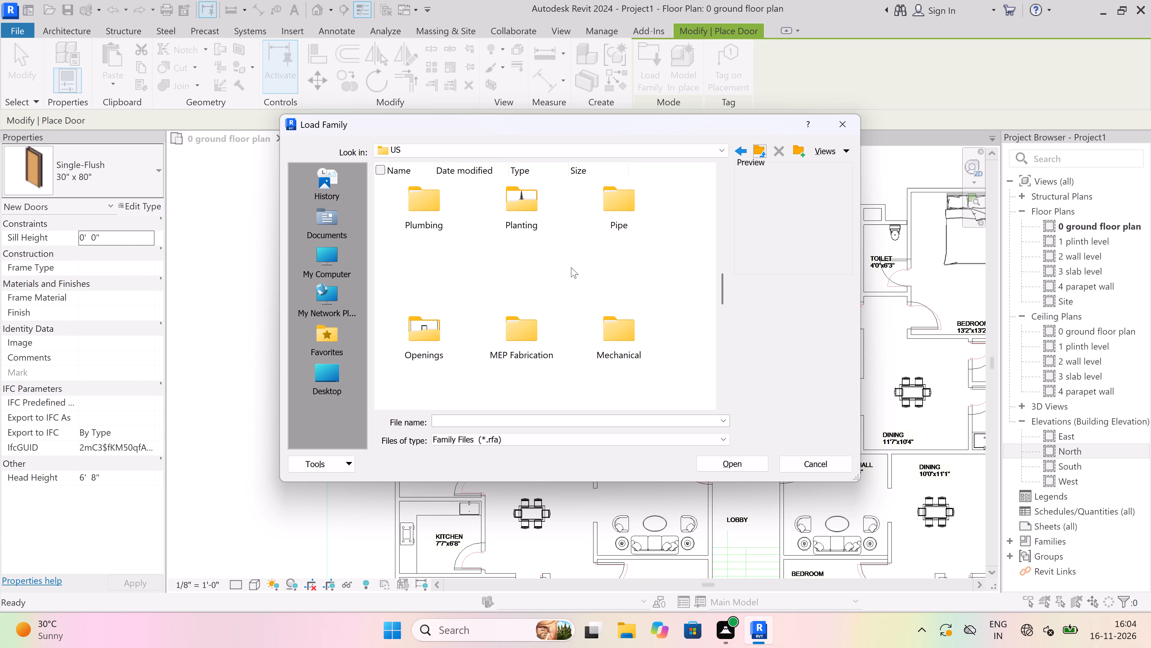
scroll(571, 267, "down", 1)
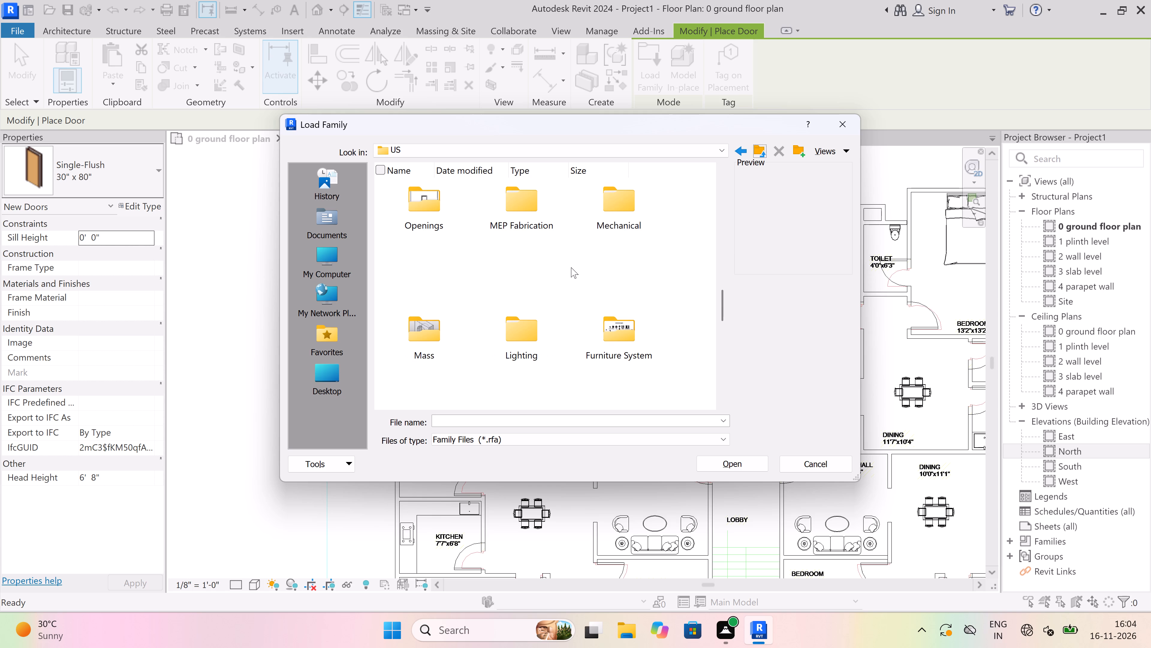
scroll(572, 267, "down", 2)
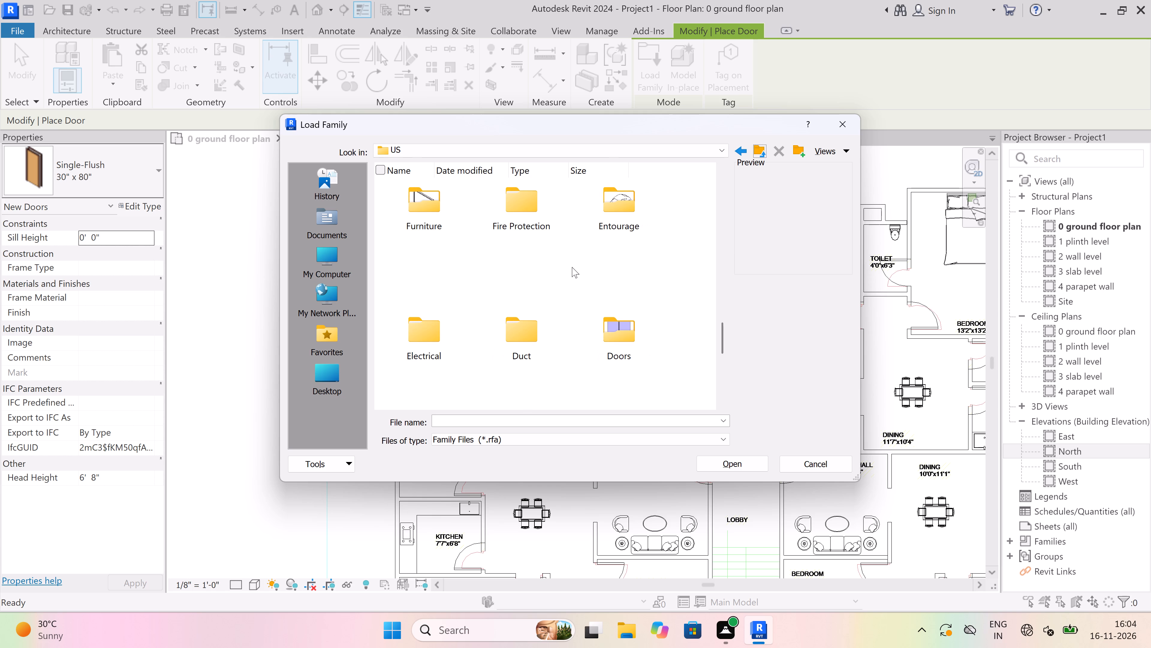
left_click(633, 326)
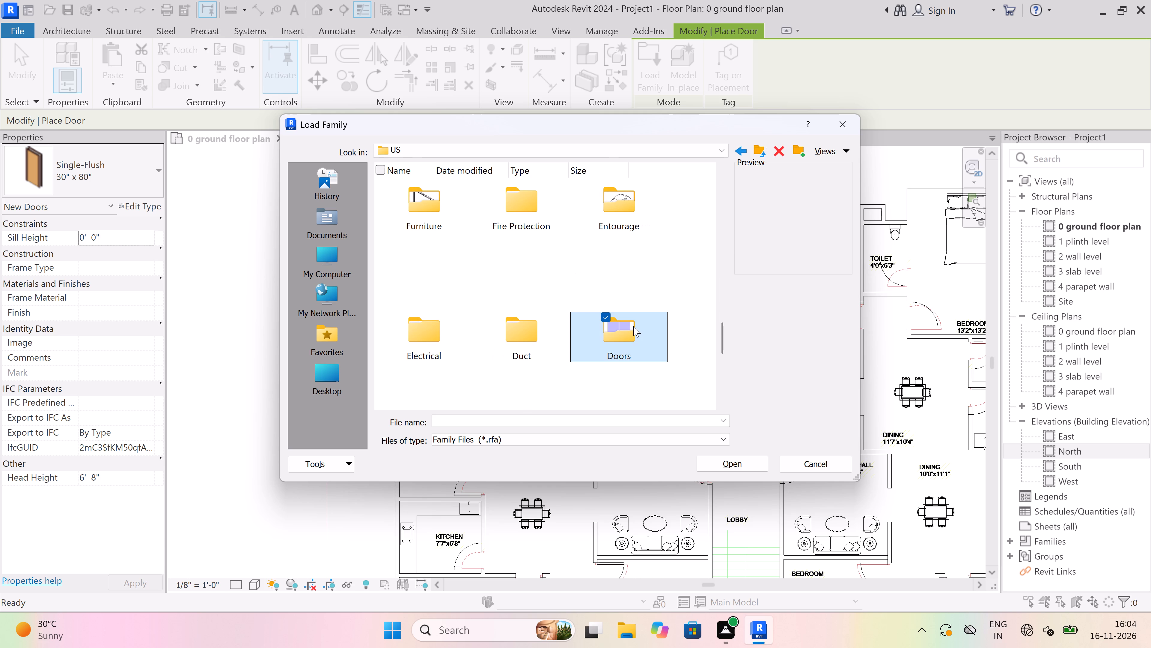
double_click(633, 325)
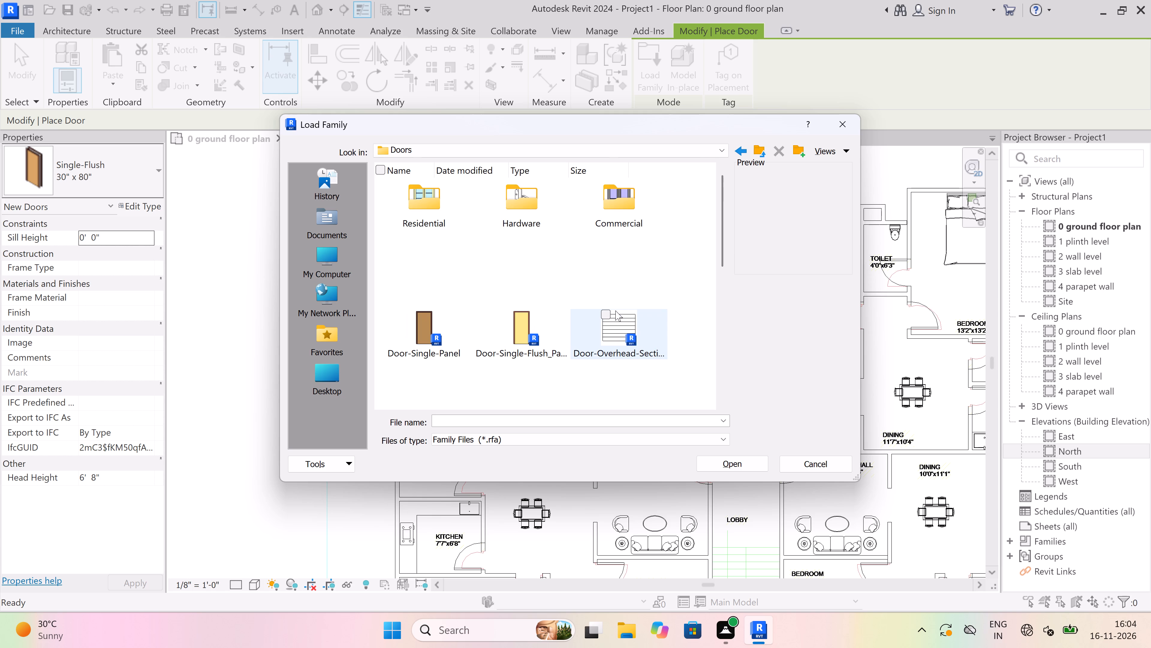
scroll(528, 307, "down", 2)
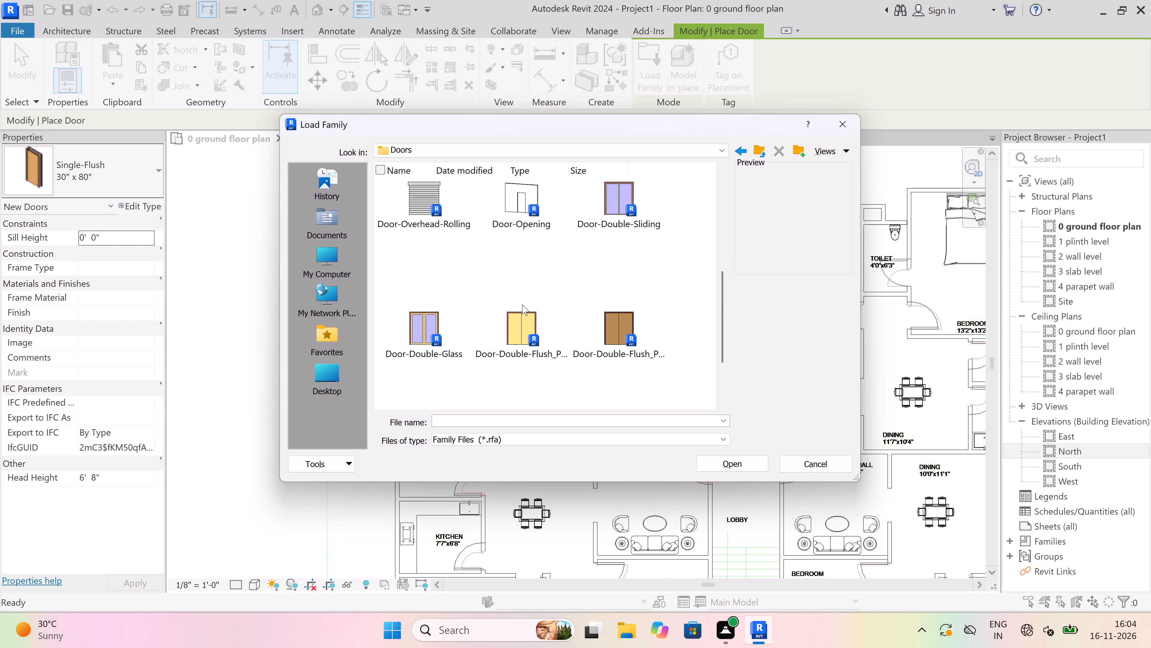
scroll(519, 294, "down", 3)
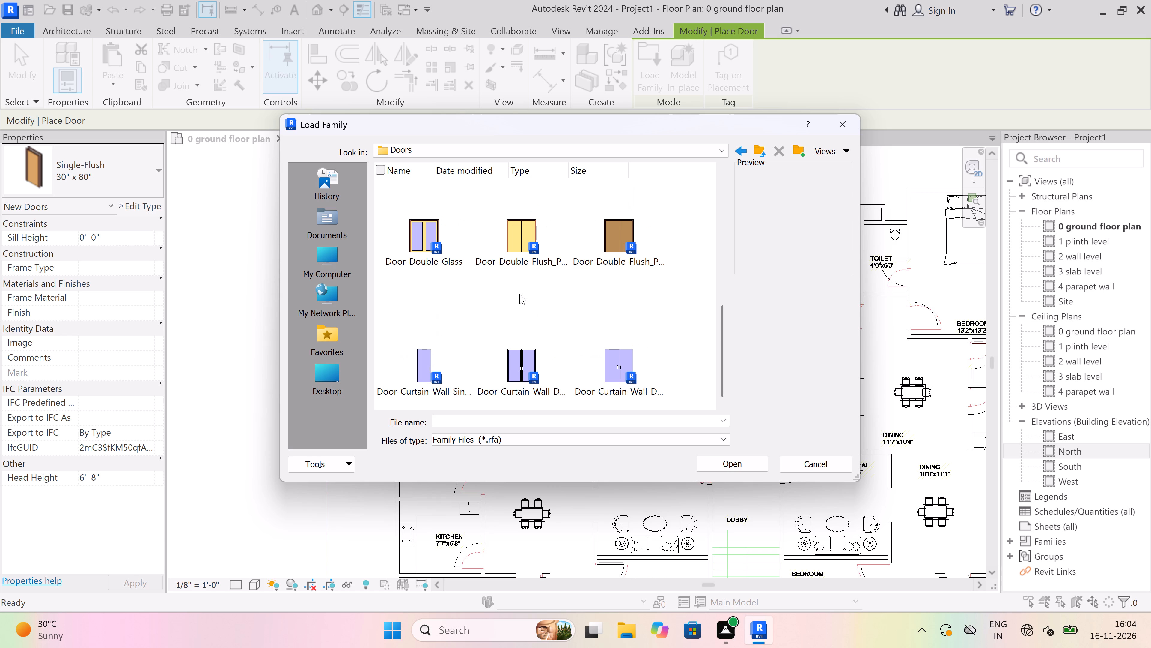
scroll(519, 294, "down", 1)
scroll(477, 329, "up", 2)
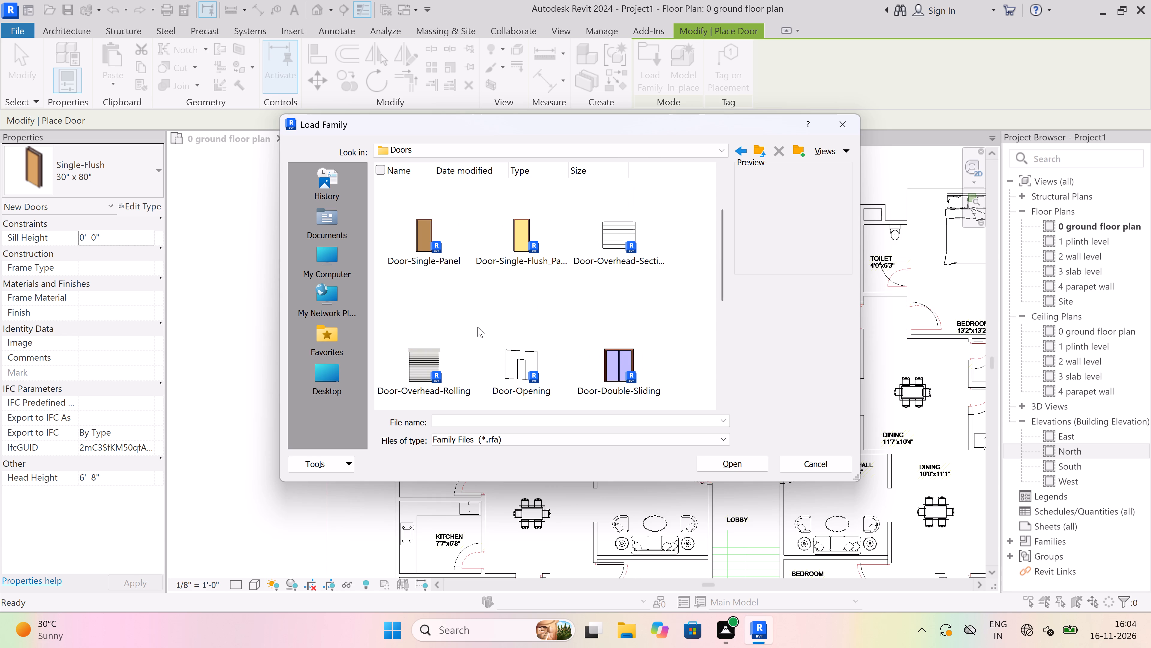
scroll(477, 327, "down", 3)
scroll(464, 319, "up", 3)
scroll(464, 315, "down", 1)
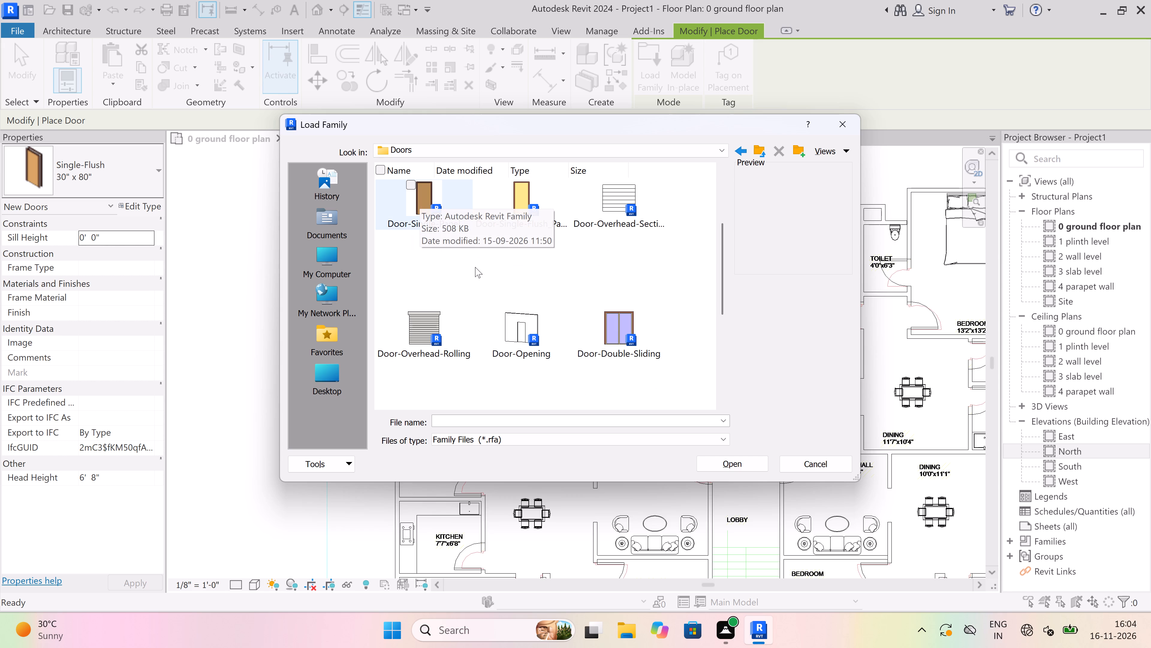
scroll(612, 307, "down", 1)
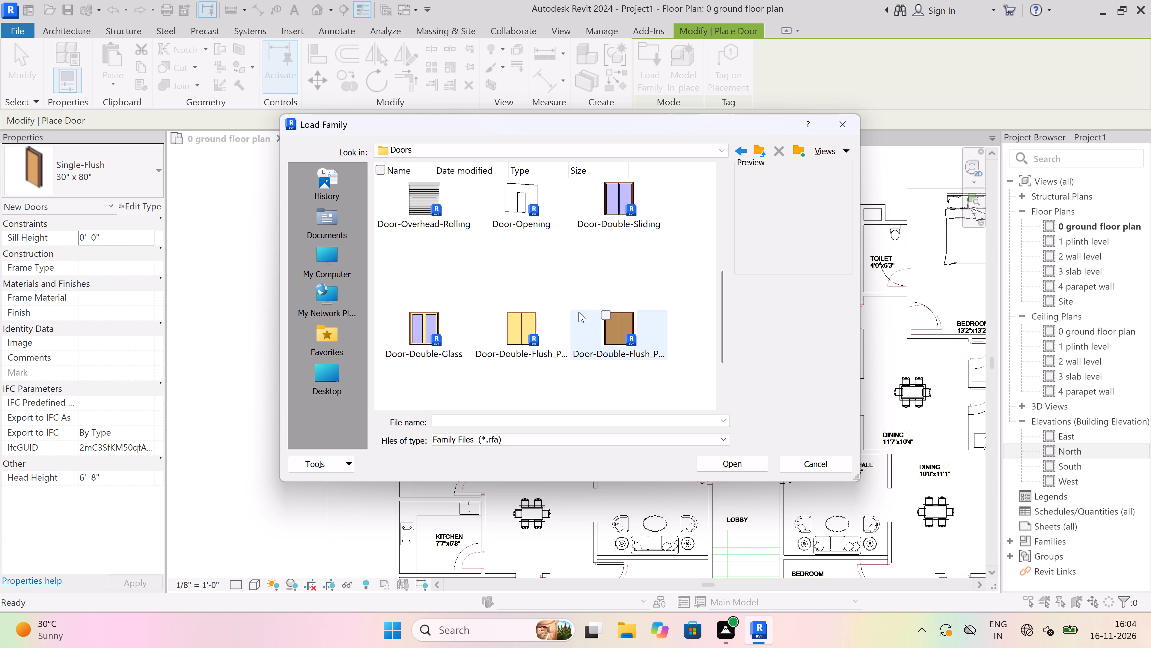
scroll(543, 315, "down", 3)
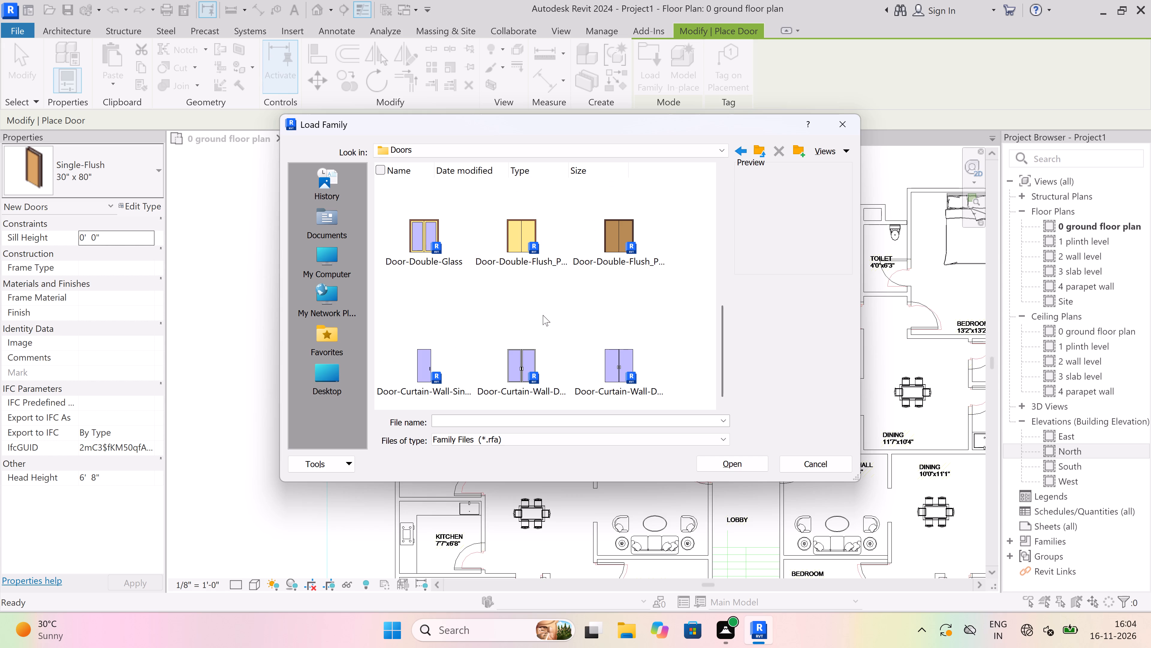
scroll(543, 315, "down", 3)
left_click(757, 153)
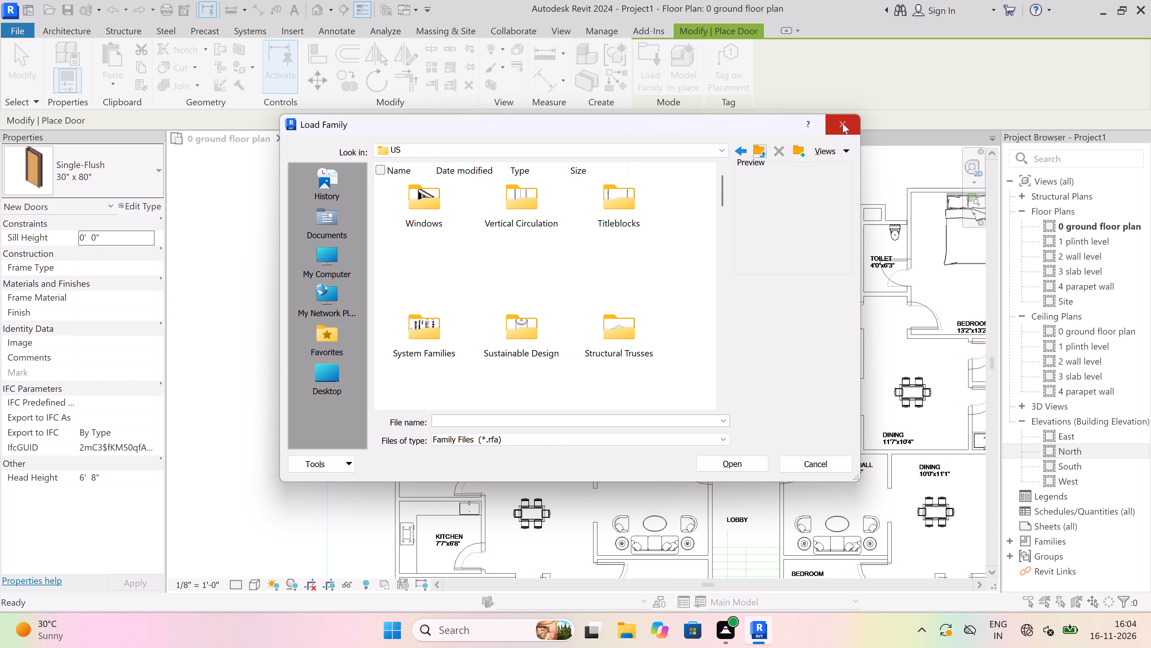
left_click(843, 123)
key("Escape")
key("Escape")
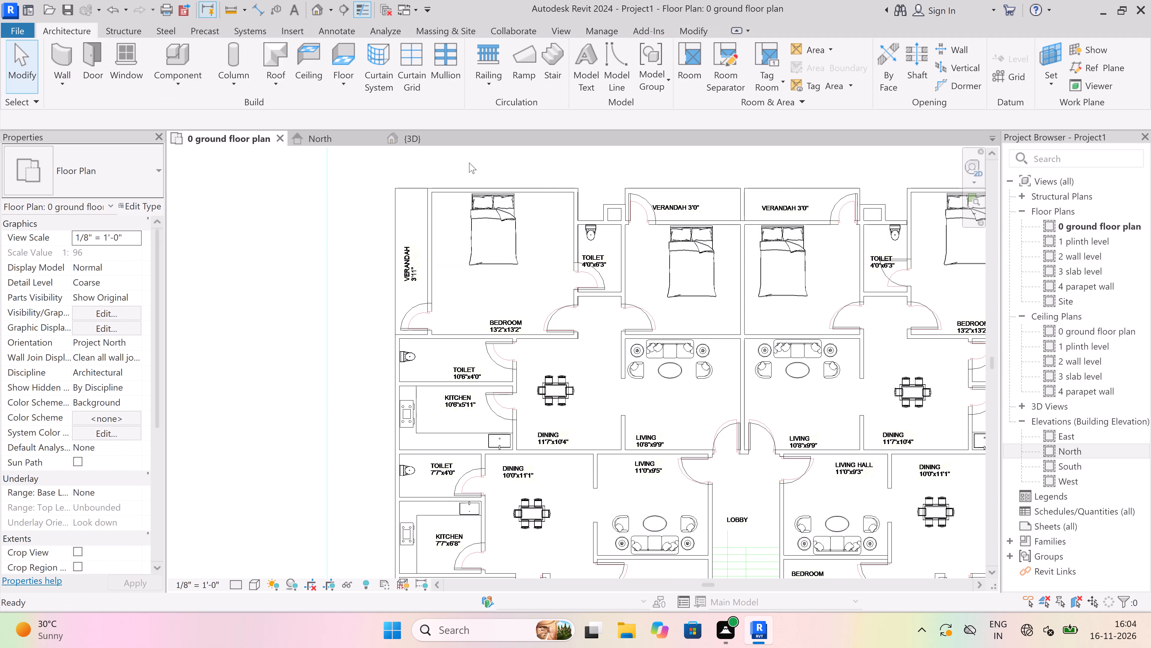
Inspect the placed doors and walls of the whole building in the 3D view, then return to the ground floor plan.
left_click(427, 142)
scroll(513, 305, "down", 4)
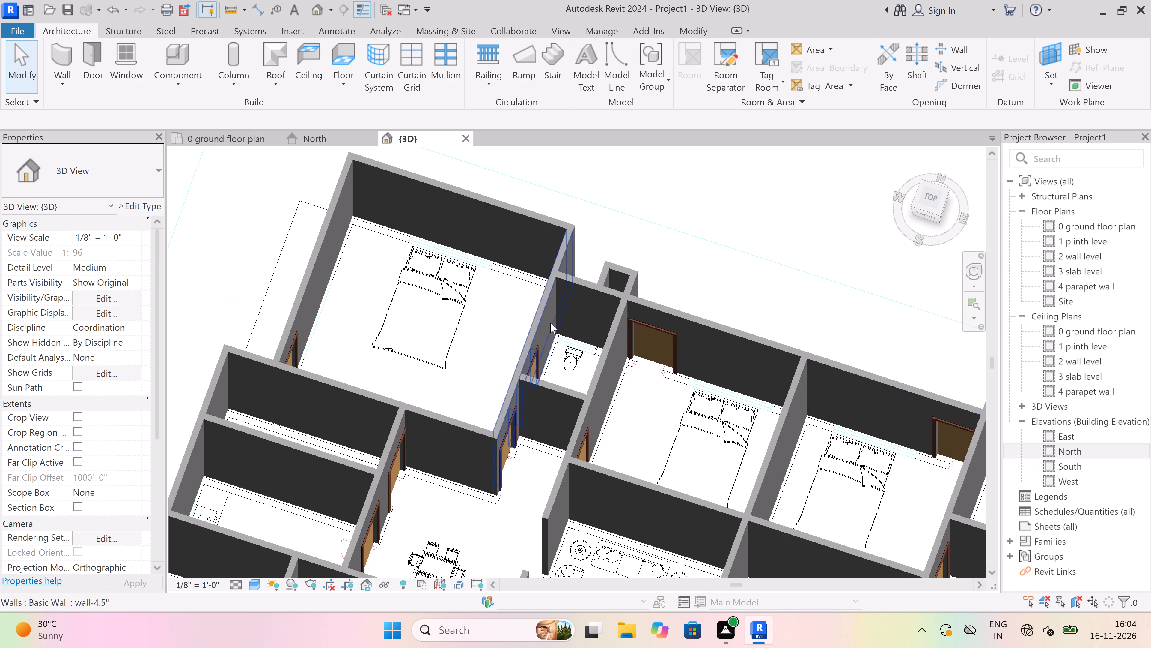
scroll(550, 323, "down", 15)
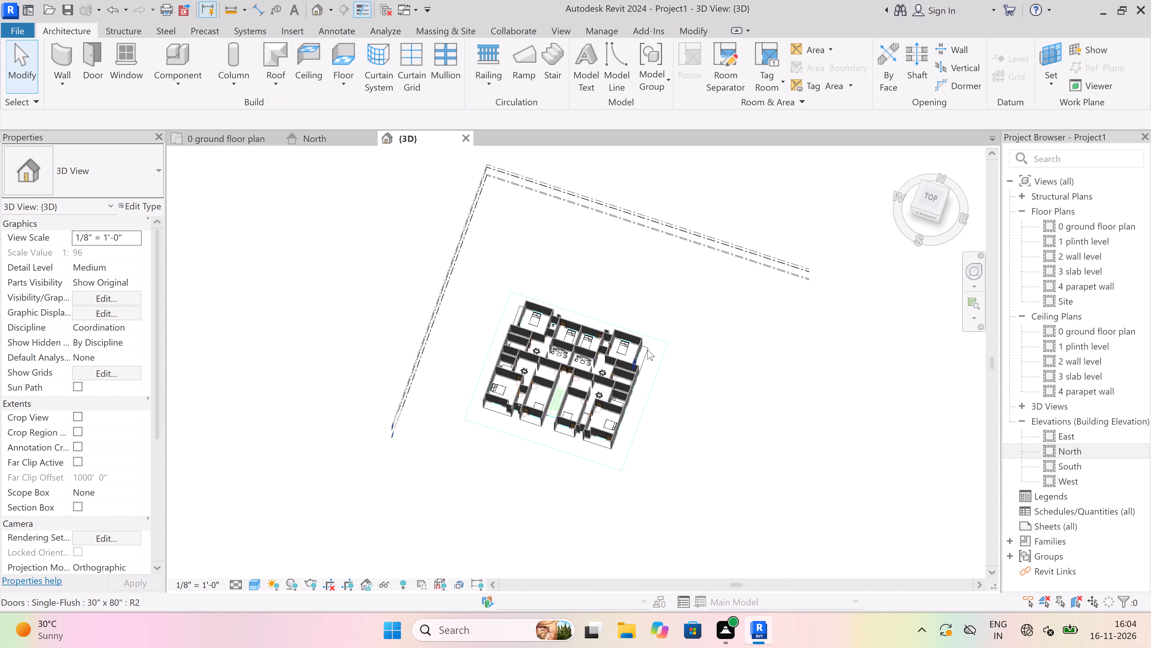
middle_click_drag(648, 349, 629, 250, "shift")
middle_click_drag(502, 313, 628, 251, "shift")
scroll(641, 429, "up", 11)
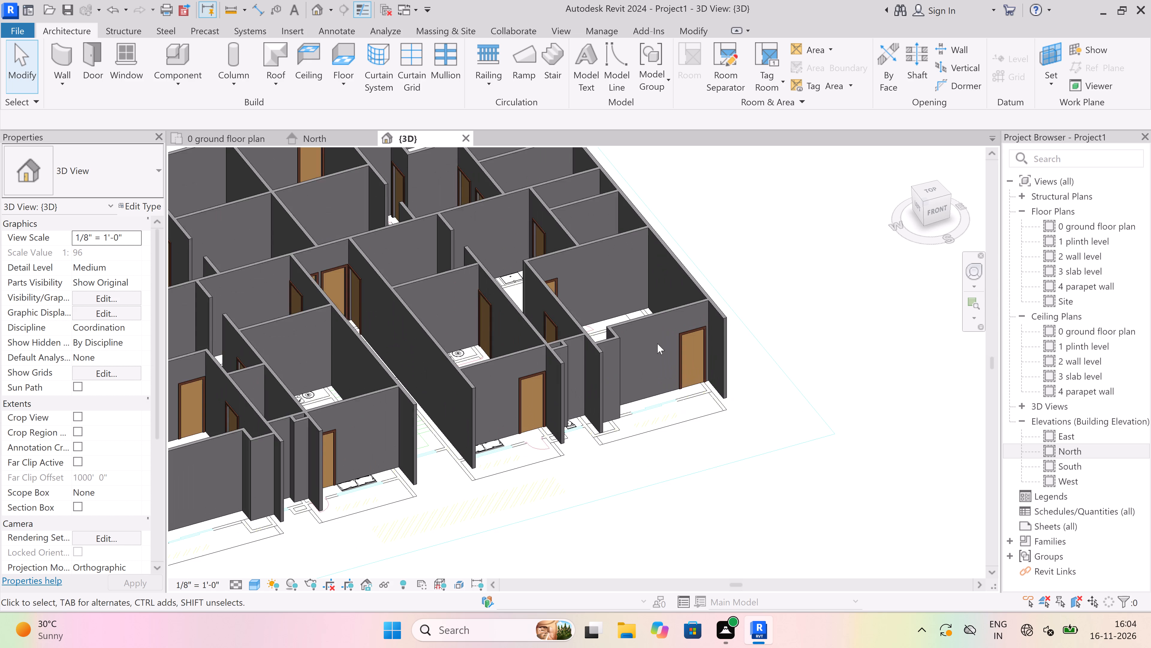
scroll(659, 343, "up", 7)
scroll(660, 340, "down", 8)
scroll(478, 416, "down", 4)
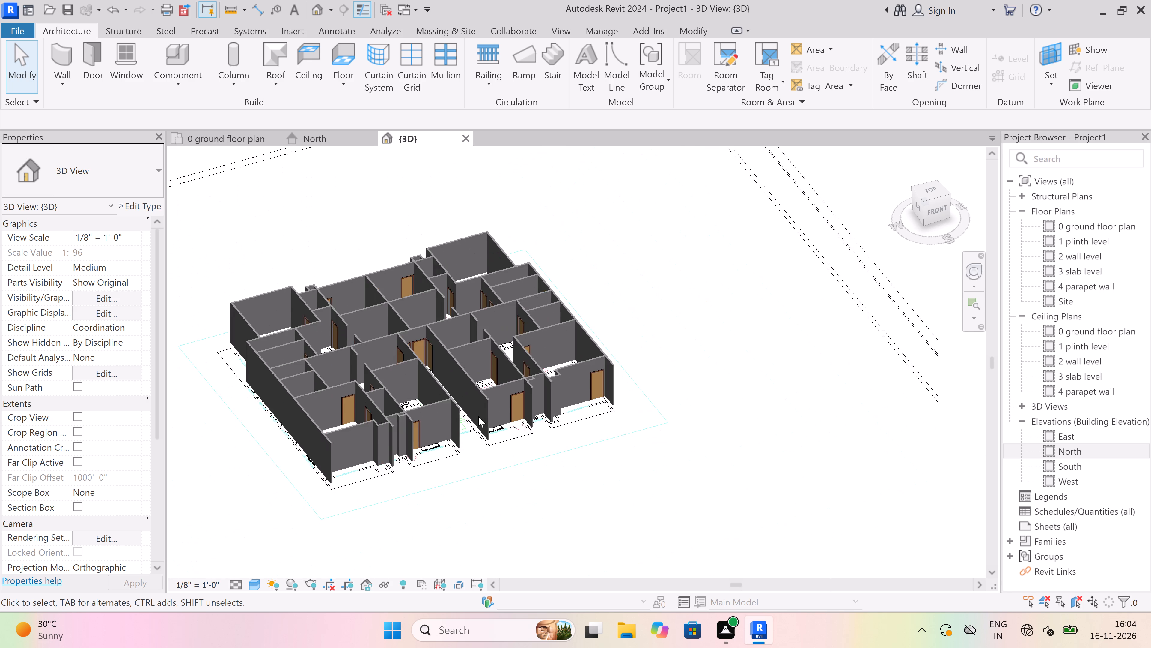
scroll(478, 416, "down", 4)
middle_click_drag(413, 443, 323, 417, "shift")
scroll(332, 388, "up", 3)
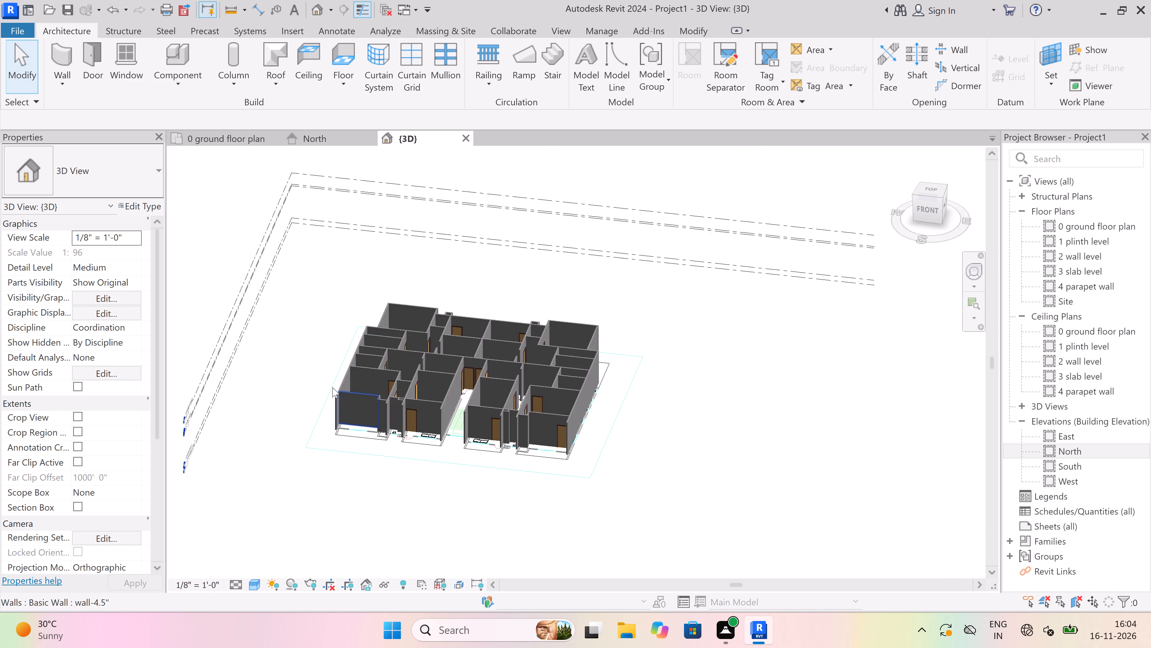
scroll(332, 387, "up", 4)
scroll(382, 425, "up", 6)
scroll(384, 424, "down", 8)
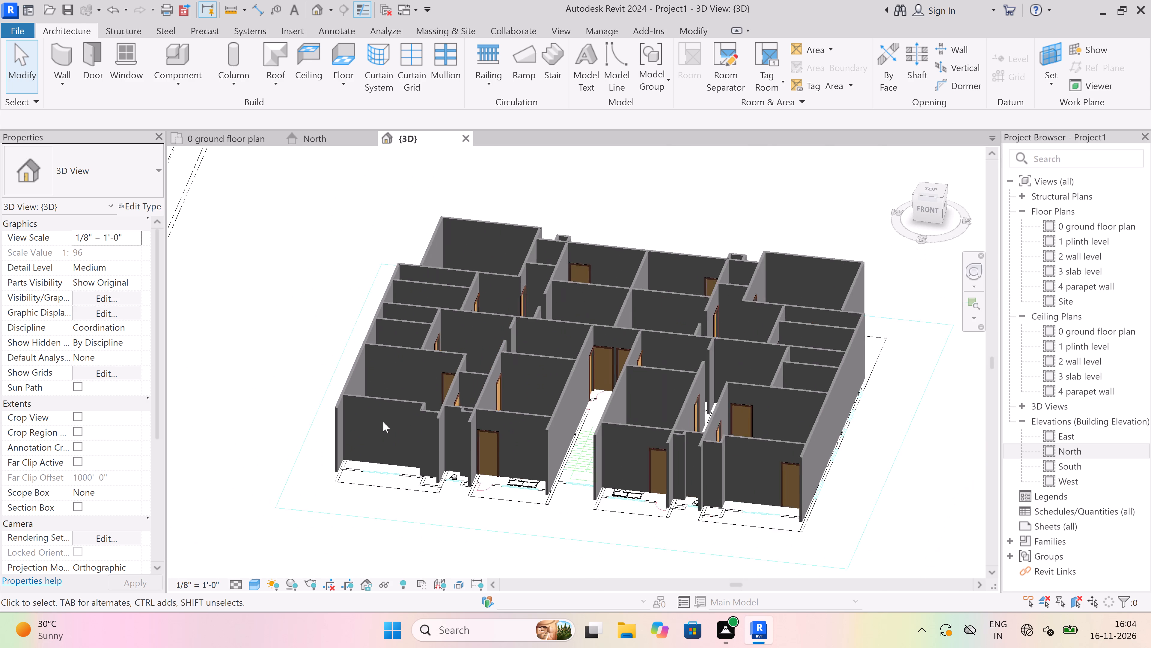
left_click(229, 132)
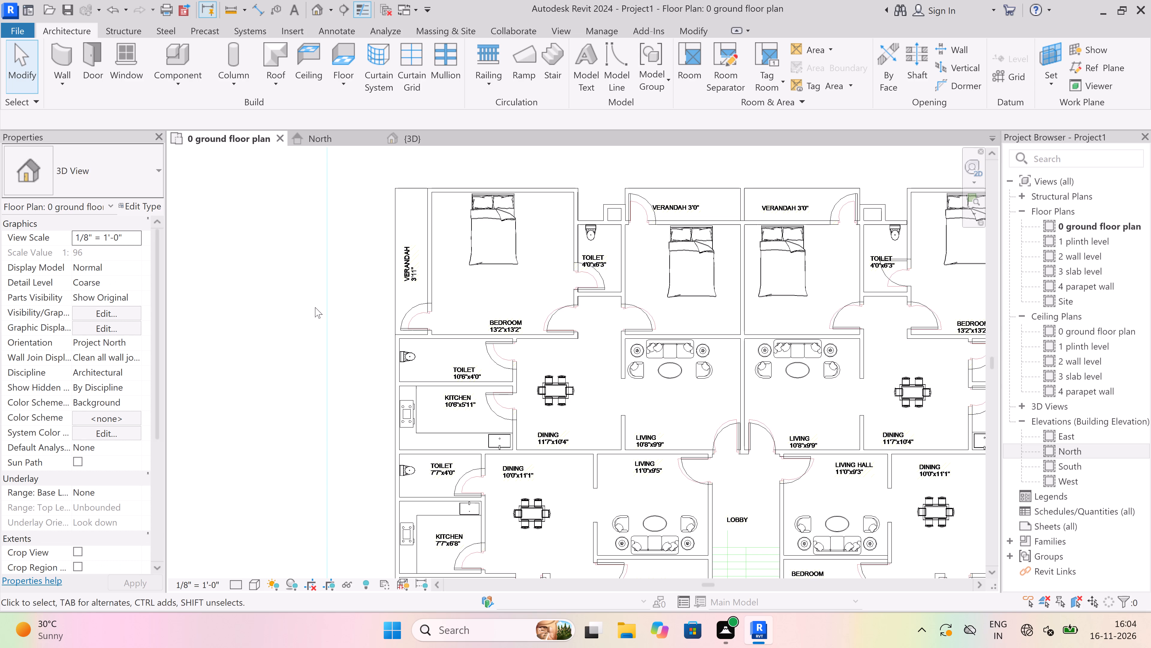
Place a Single-Flush 30" x 80" door between the southwest bedroom and its 3'6" verandah, about 2' 0" from the west wall.
scroll(433, 217, "down", 8)
scroll(436, 383, "up", 4)
scroll(470, 363, "up", 4)
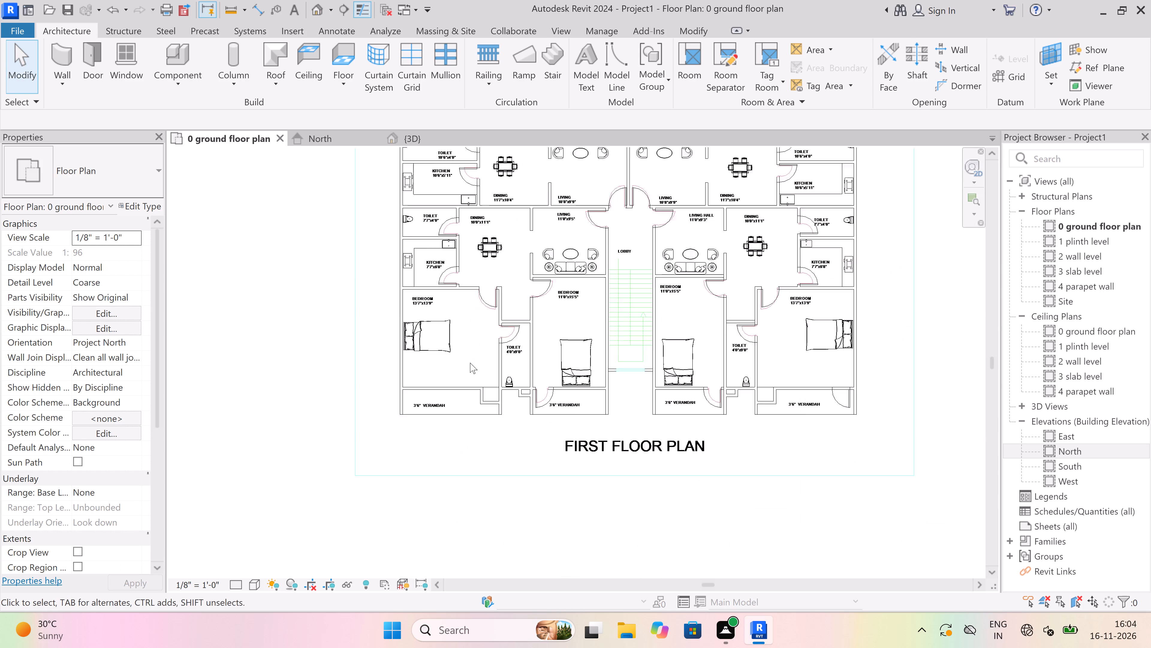
scroll(366, 428, "up", 2)
scroll(397, 363, "up", 3)
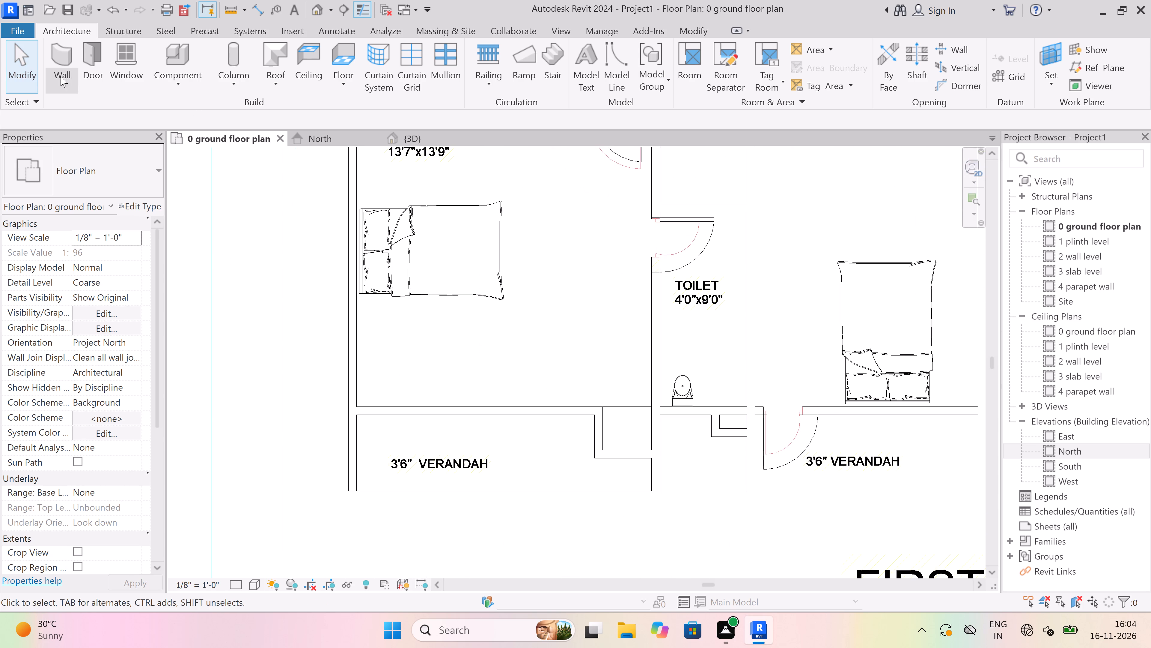
left_click(87, 76)
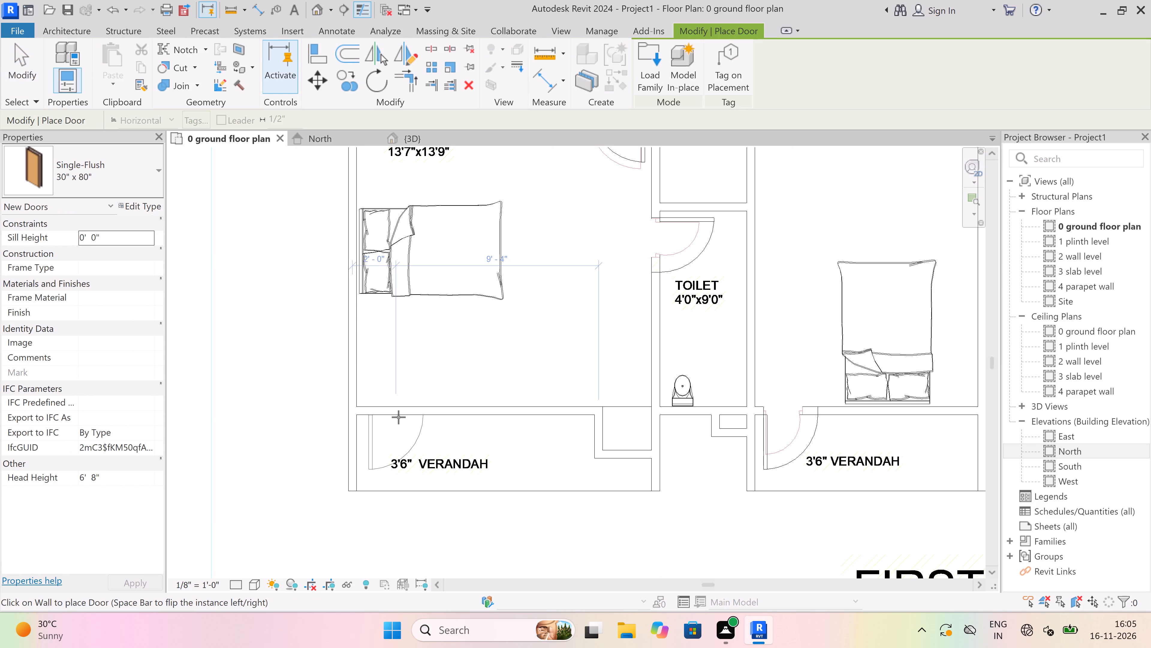
scroll(398, 417, "down", 7)
scroll(398, 416, "up", 2)
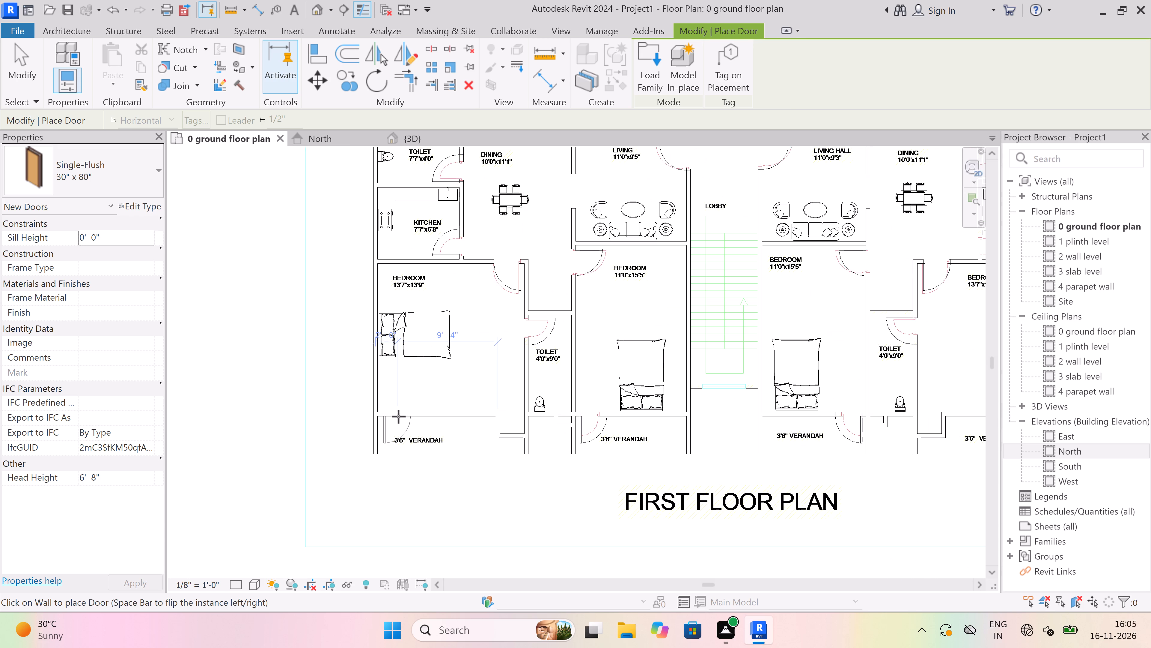
left_click(398, 416)
key("Escape")
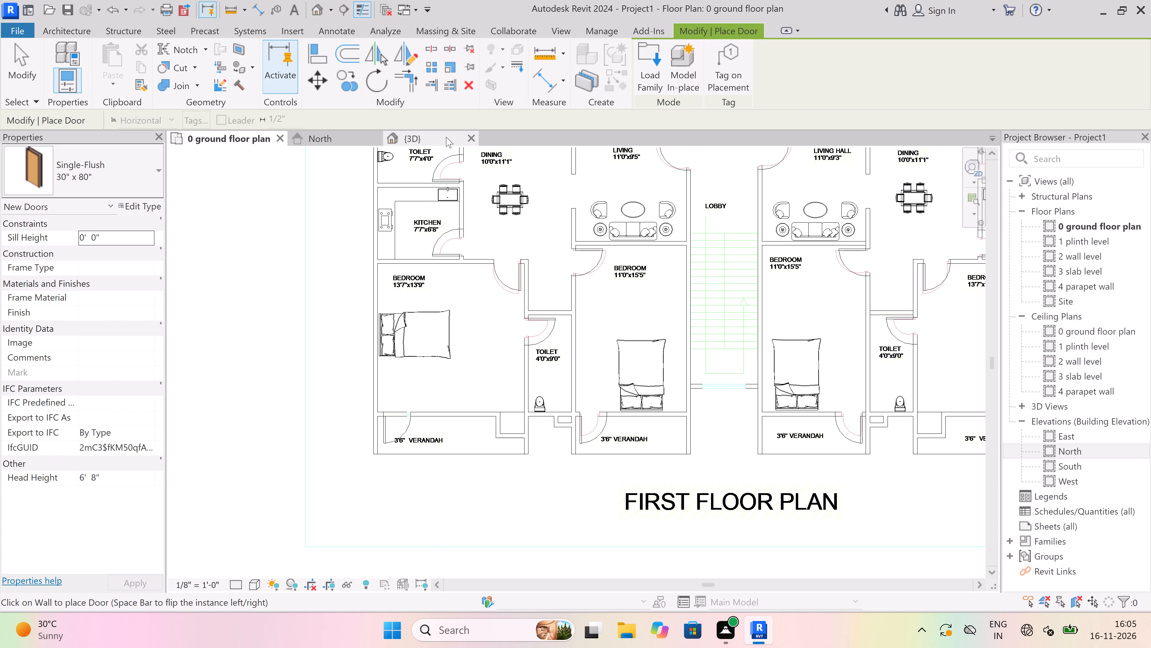
Set the sill height for new doors to 1' 6".
left_click(126, 236)
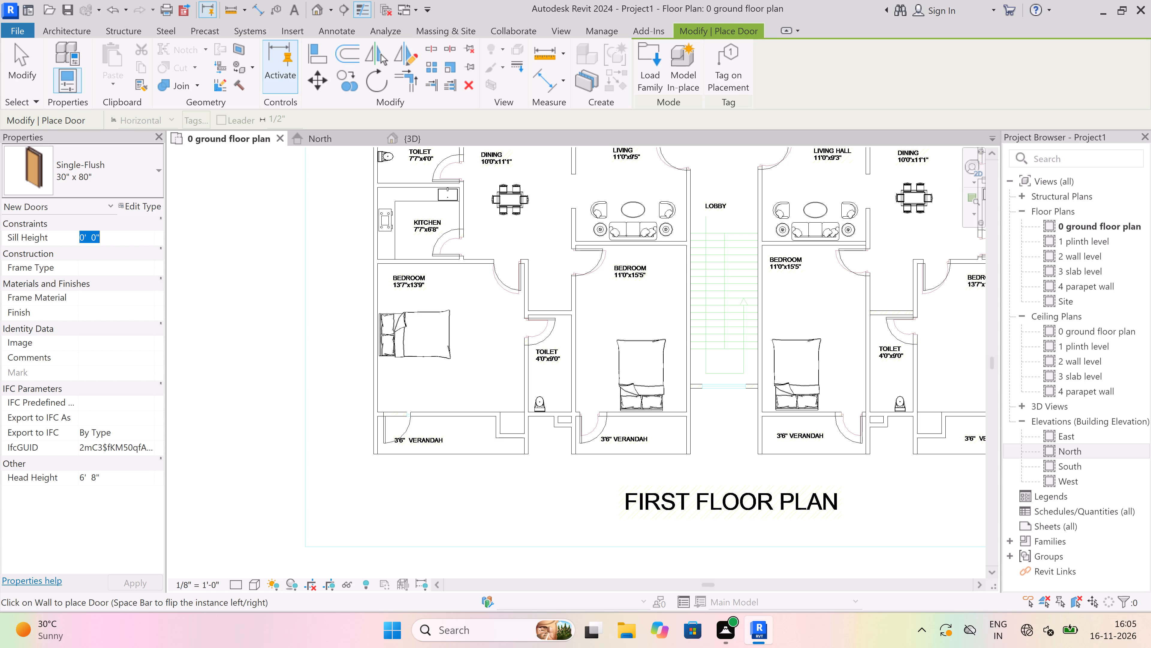
key("BackSpace")
type("1'6\"")
In the 3D view, set the level of the southwest bedroom's verandah door to 1 plinth level.
left_click(433, 135)
scroll(341, 441, "up", 4)
key("Escape")
scroll(342, 427, "up", 3)
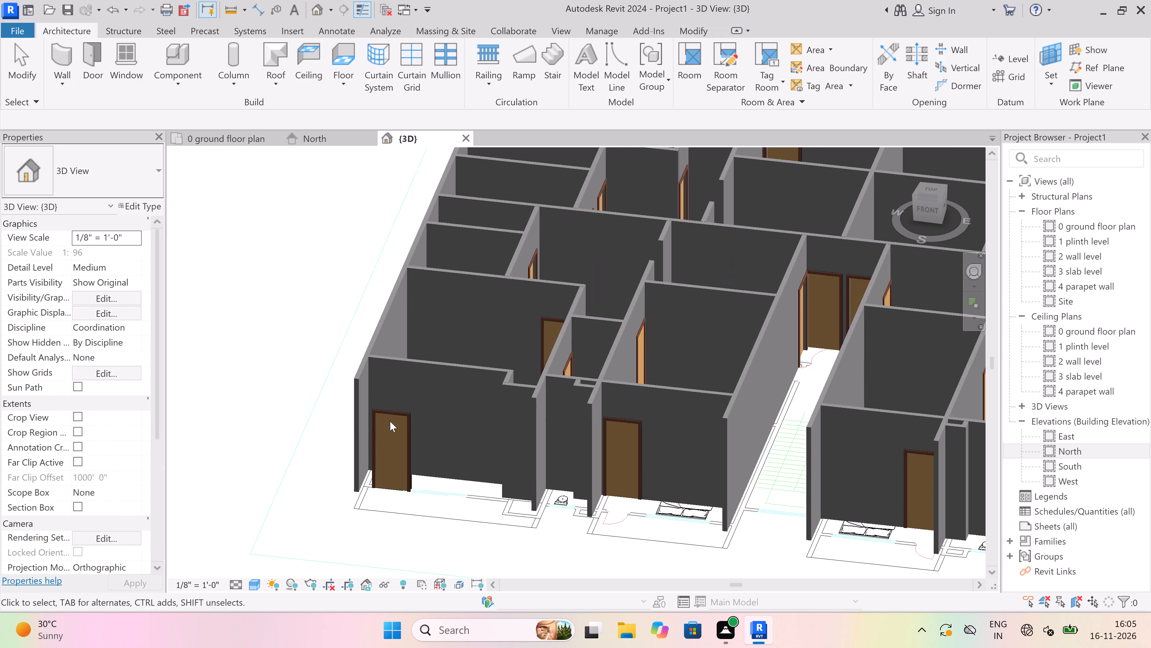
scroll(410, 421, "up", 3)
left_click(427, 515)
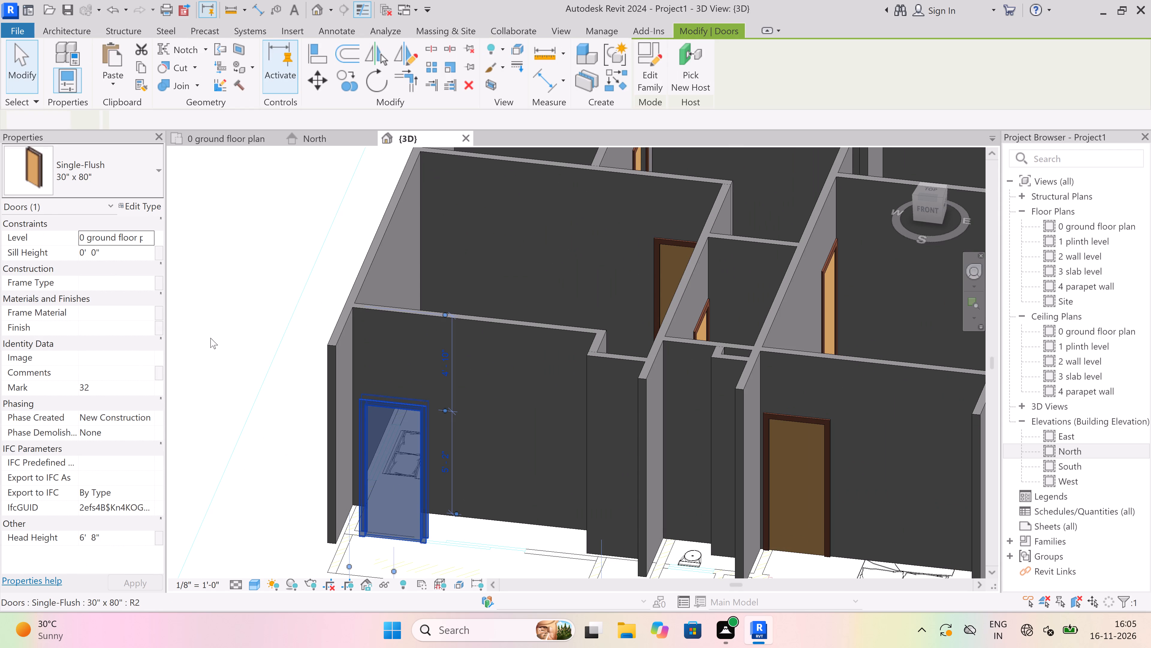
left_click(144, 237)
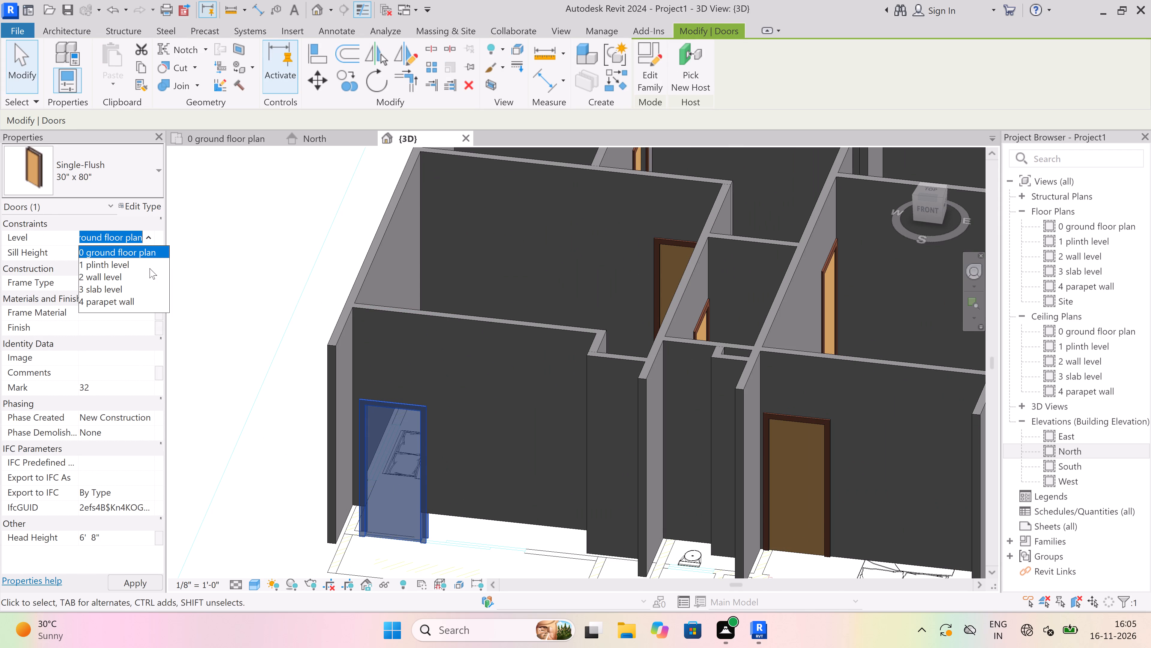
left_click(145, 266)
scroll(485, 395, "down", 4)
key("Escape")
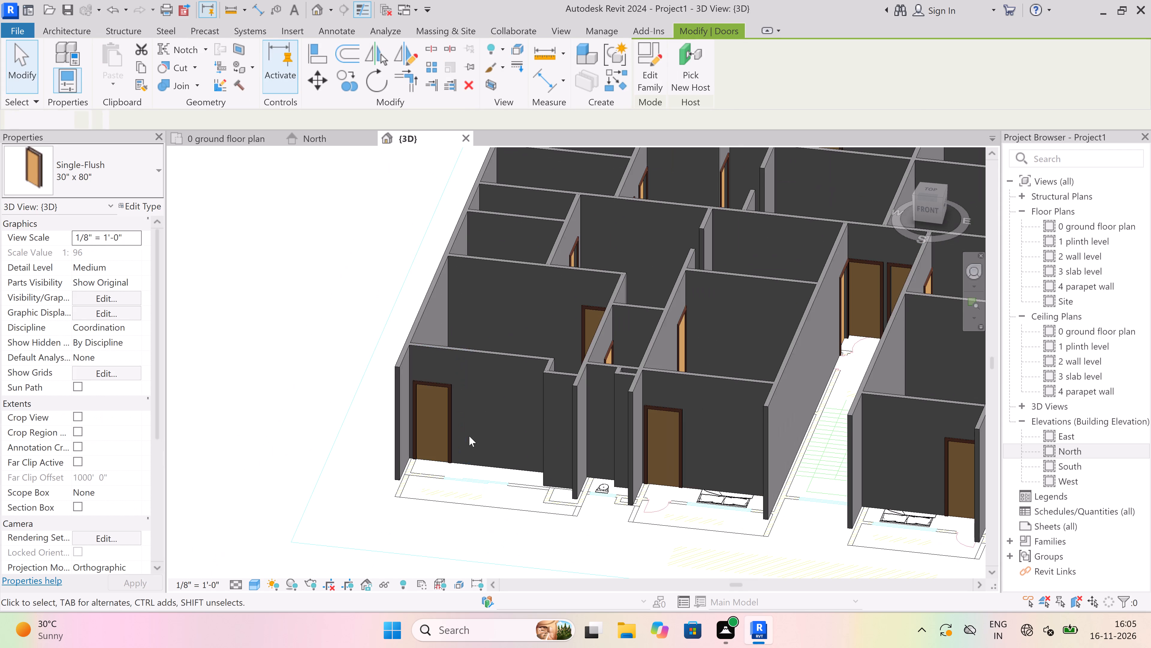
Inspect the doors and walls of the whole building in 3D from several sides and from above.
scroll(469, 435, "down", 9)
middle_click_drag(395, 403, 412, 424, "shift")
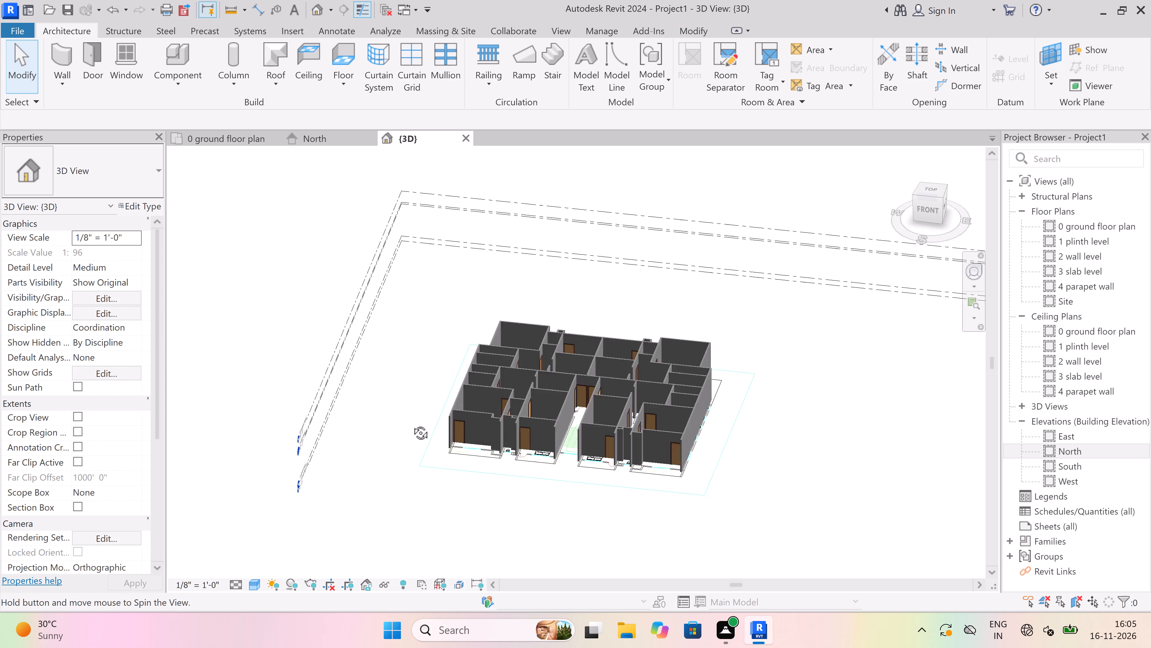
middle_click_drag(412, 424, 647, 326, "shift")
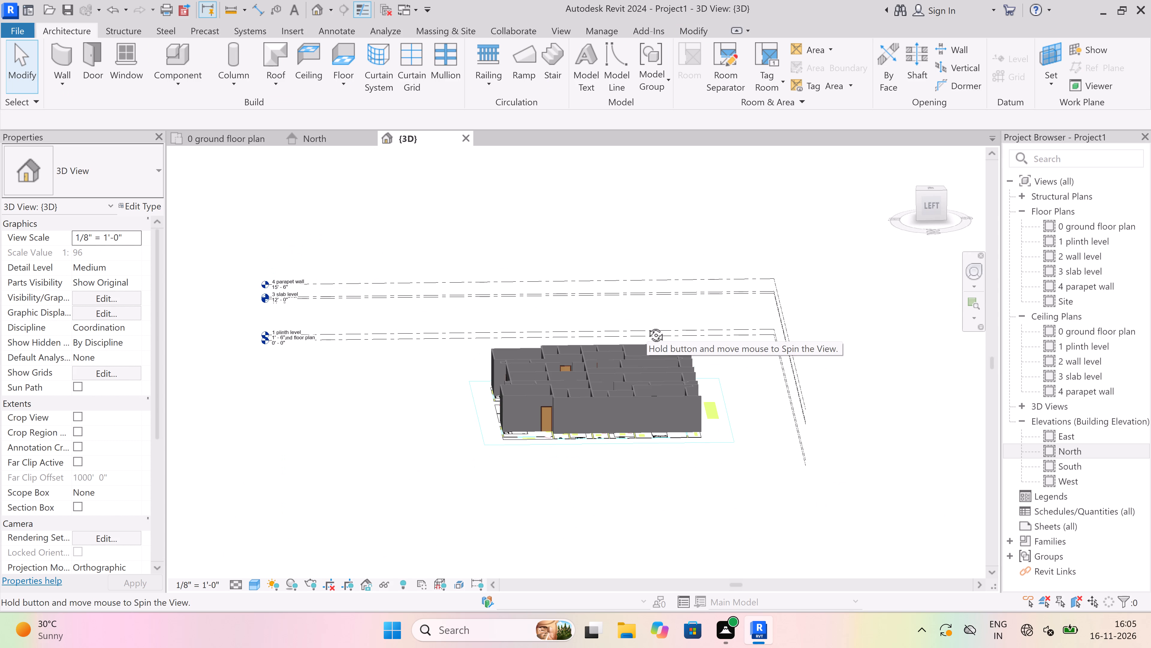
middle_click_drag(647, 326, 384, 518, "shift")
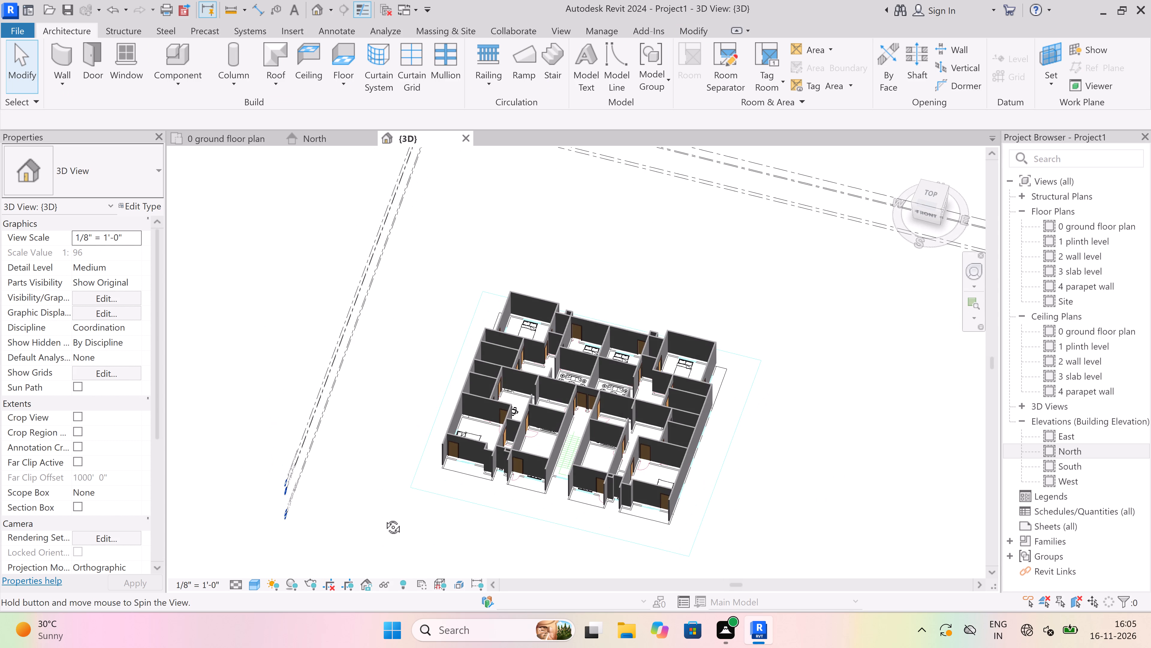
middle_click_drag(384, 518, 384, 518, "shift")
scroll(390, 499, "down", 1, "shift")
scroll(533, 409, "up", 7)
scroll(635, 265, "down", 7)
scroll(504, 319, "down", 4)
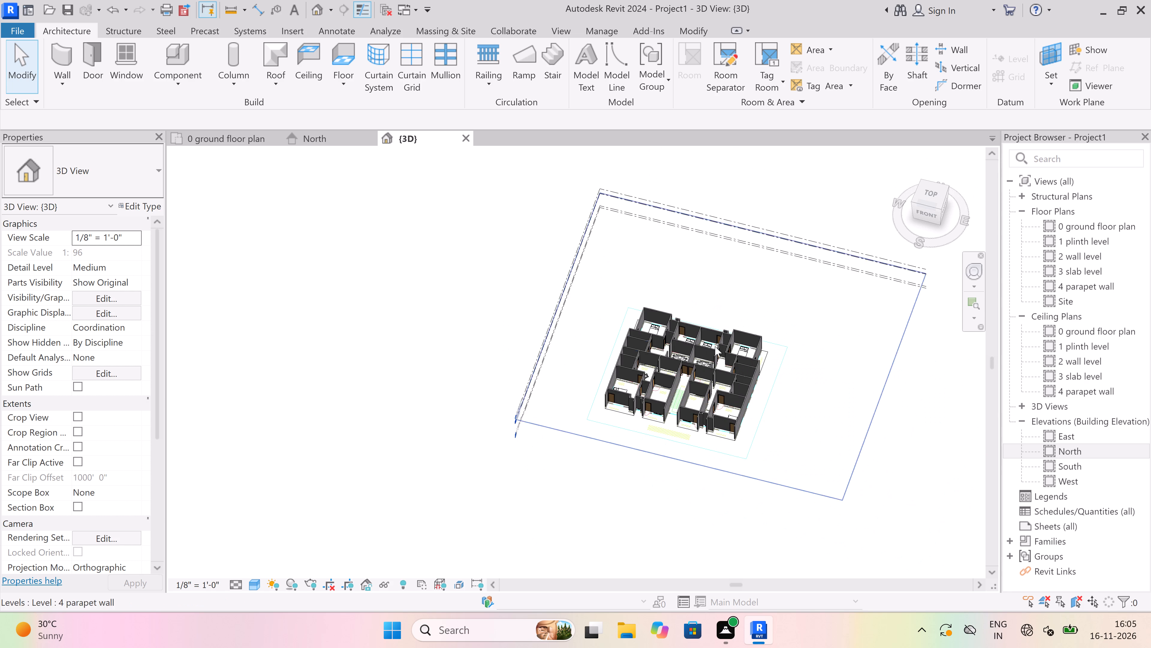
scroll(811, 344, "up", 5)
scroll(690, 373, "up", 4)
scroll(721, 374, "up", 3)
scroll(699, 346, "down", 4)
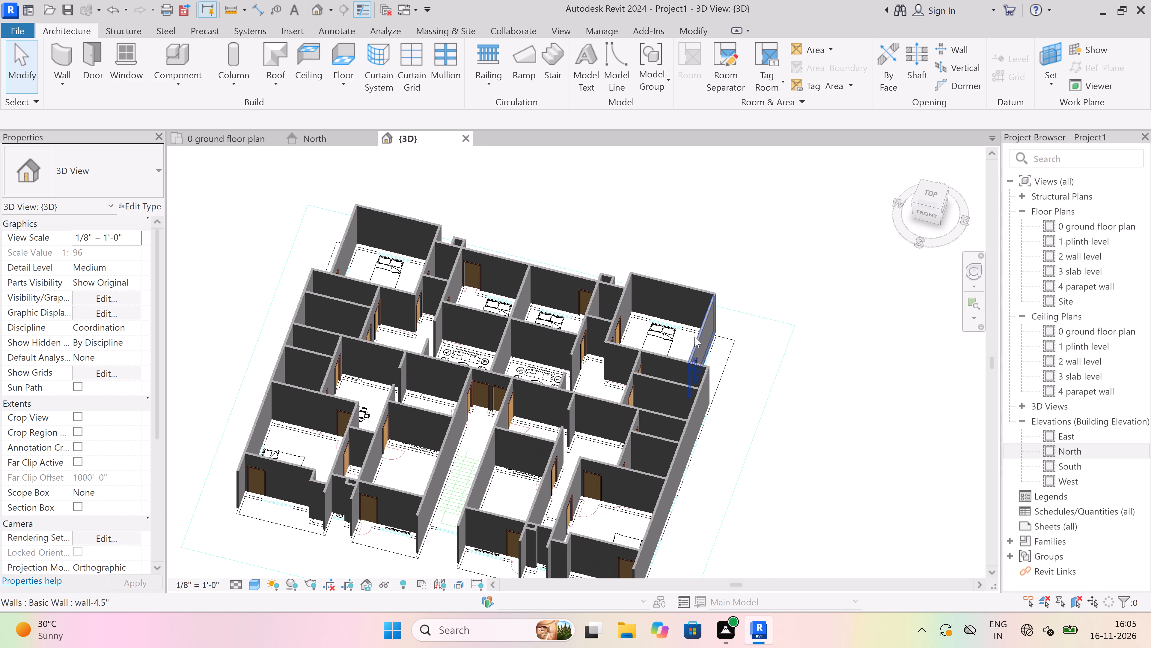
scroll(718, 356, "down", 3)
middle_click_drag(752, 380, 741, 390, "shift")
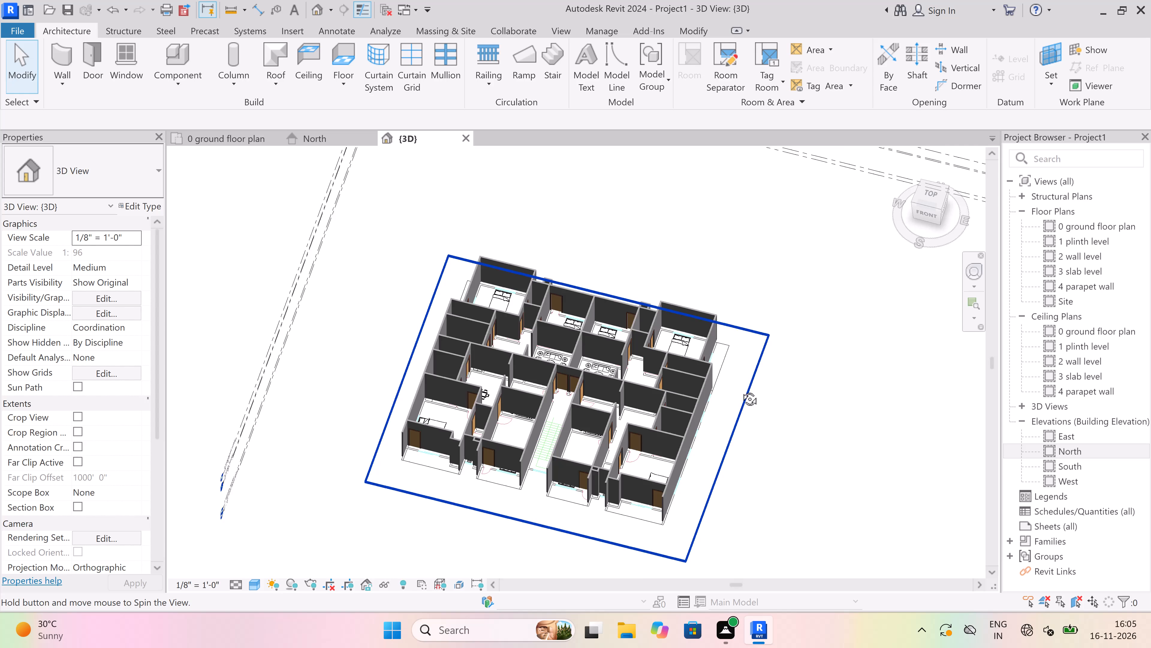
middle_click_drag(741, 390, 553, 363, "shift")
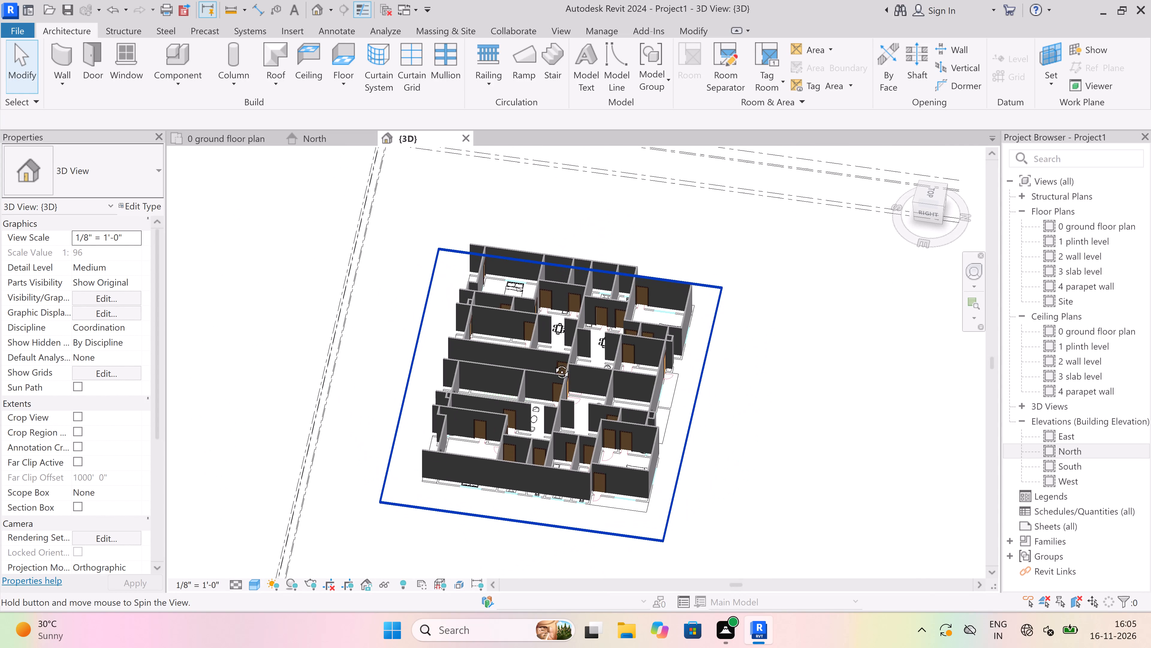
middle_click_drag(553, 363, 564, 391, "shift")
scroll(598, 414, "up", 3)
scroll(678, 434, "up", 7)
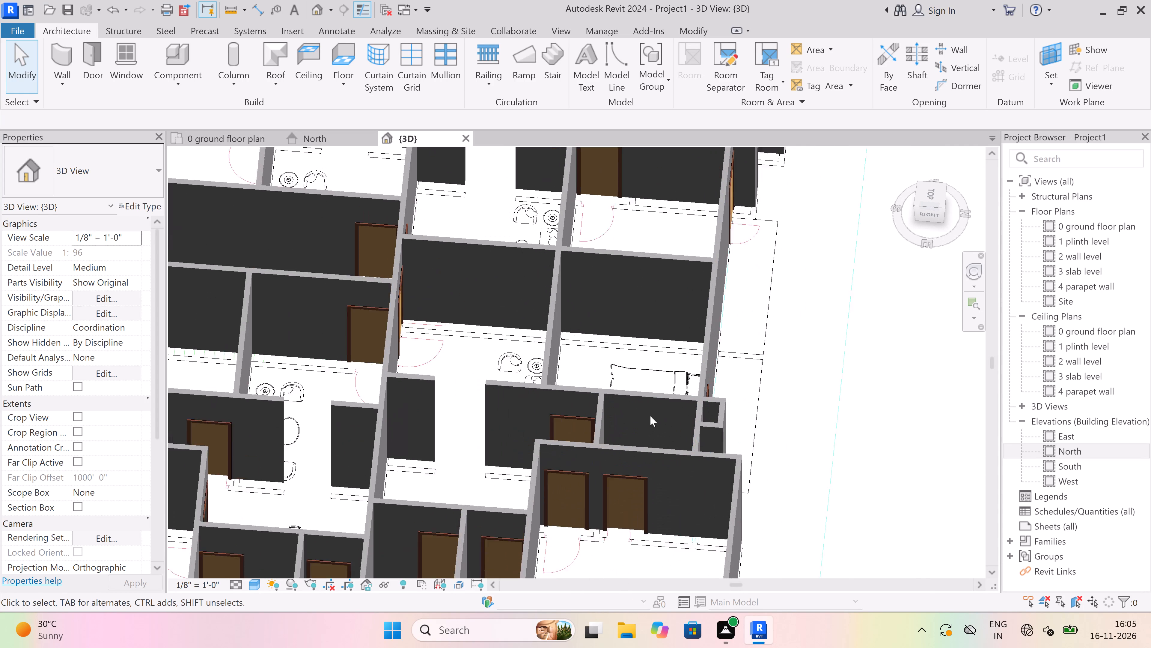
scroll(629, 403, "down", 9)
middle_click_drag(480, 413, 616, 448, "shift")
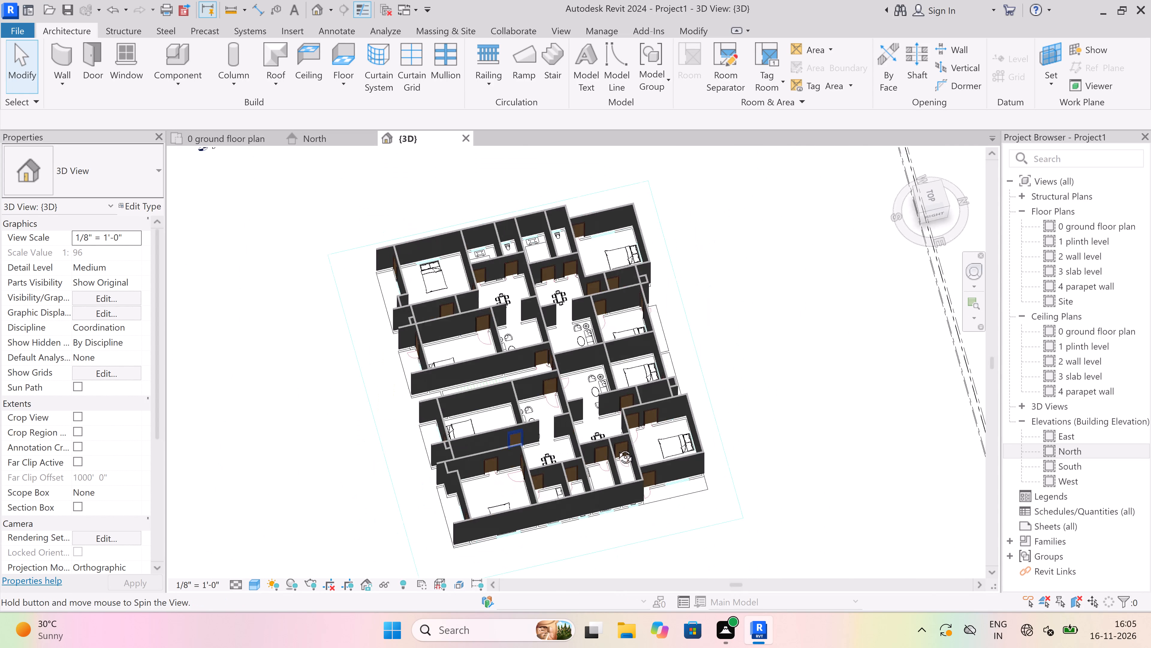
middle_click_drag(616, 448, 698, 315, "shift")
middle_click_drag(575, 340, 615, 466, "shift")
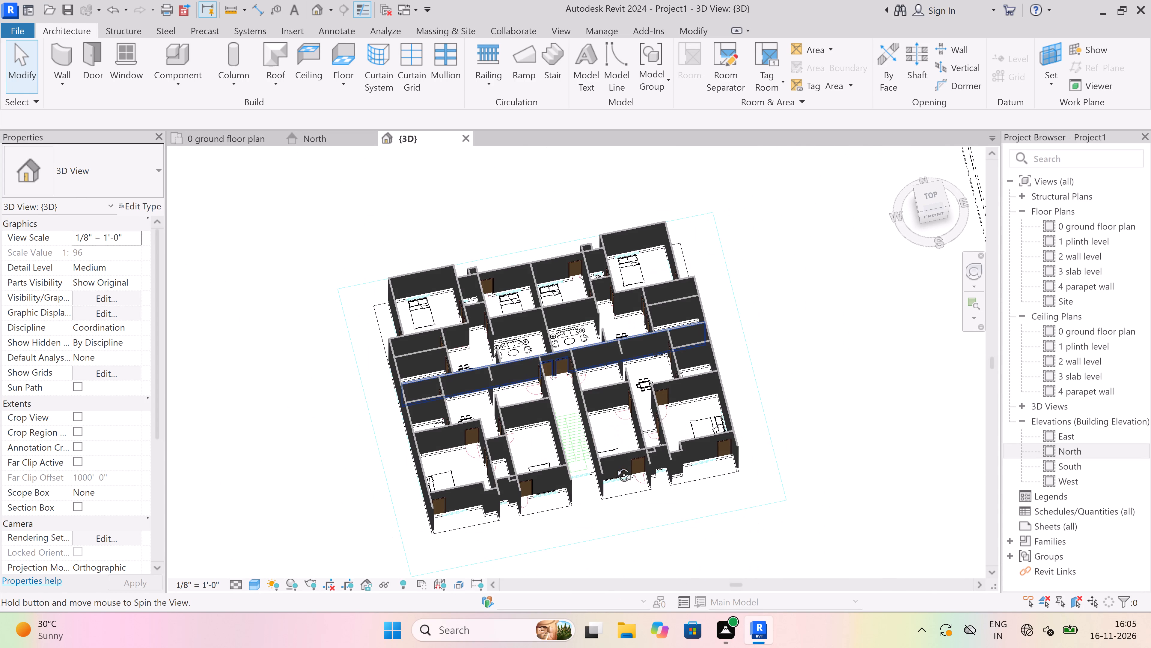
middle_click_drag(615, 466, 615, 466, "shift")
On the ground floor plan, place a Window-Casement-Double 34" x 36" in the northwest bedroom's north wall, about 6' 0" from the verandah wall.
left_click(218, 141)
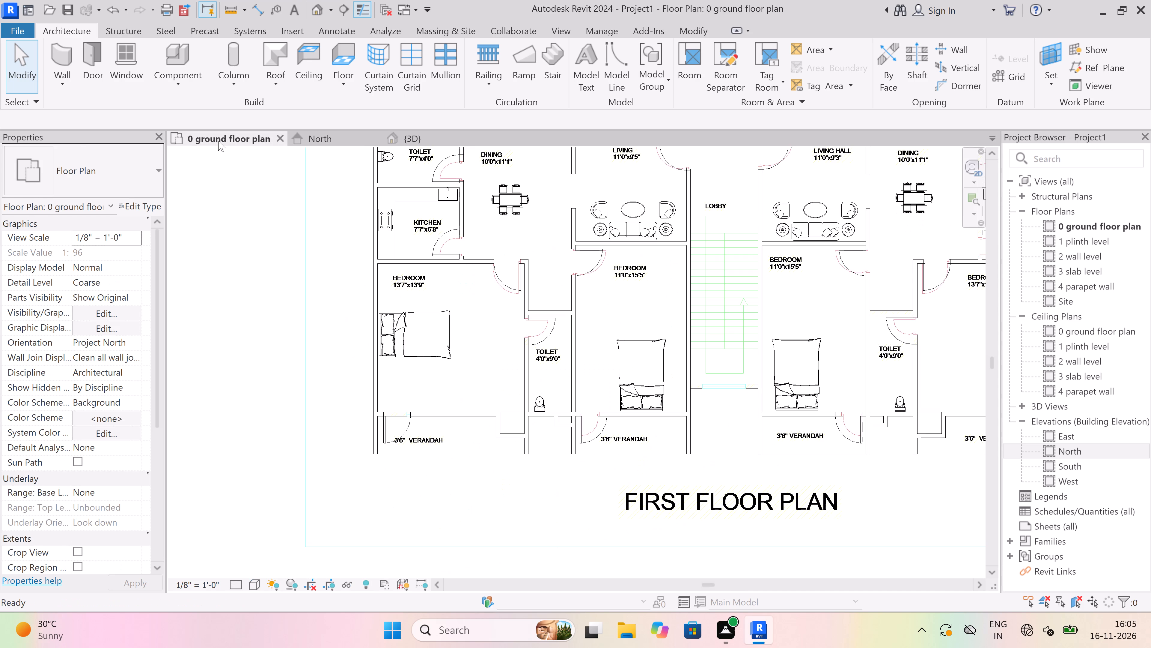
left_click(116, 92)
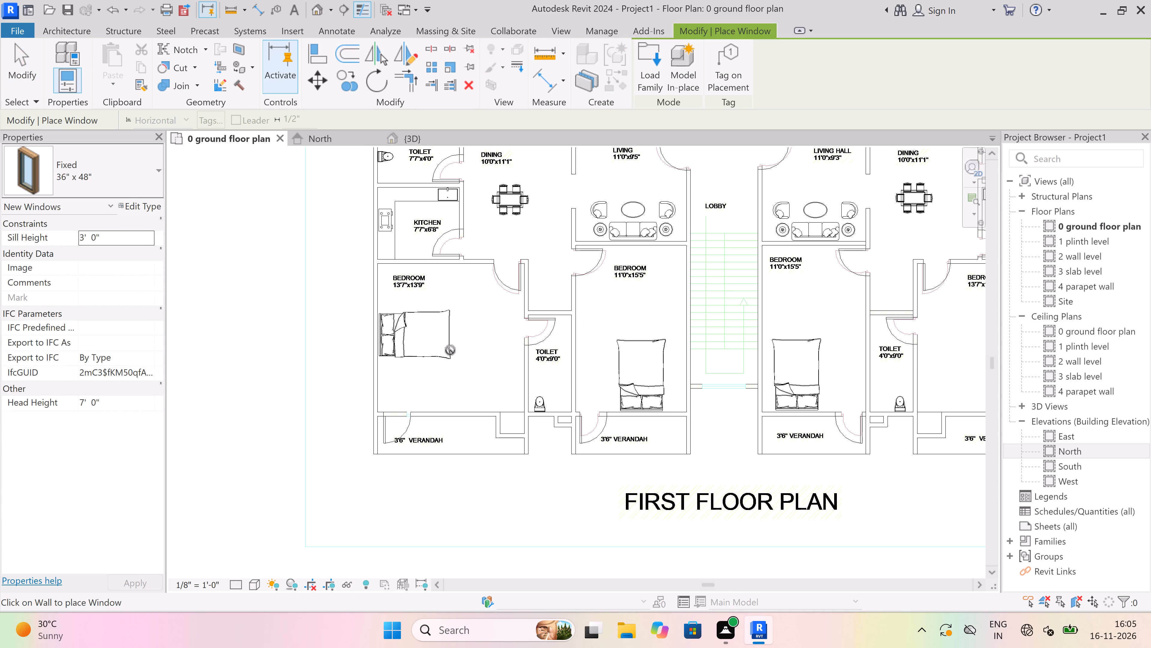
scroll(453, 349, "down", 13)
scroll(378, 229, "up", 7)
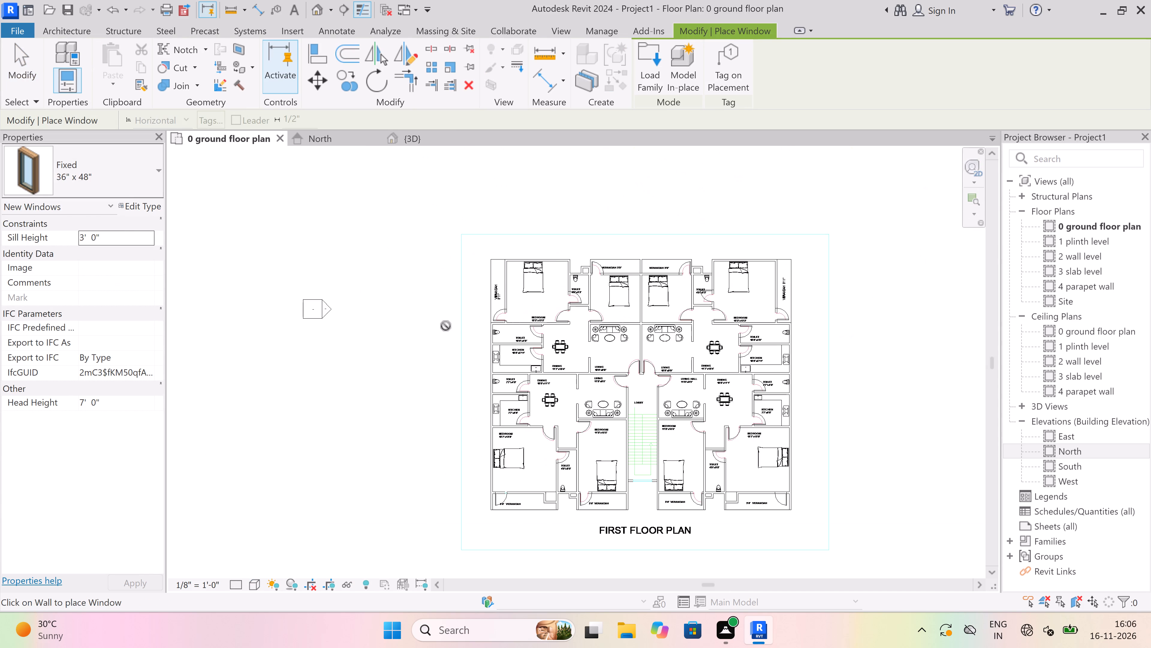
scroll(451, 311, "up", 3)
scroll(525, 328, "up", 4)
scroll(529, 386, "up", 4)
scroll(512, 361, "up", 5)
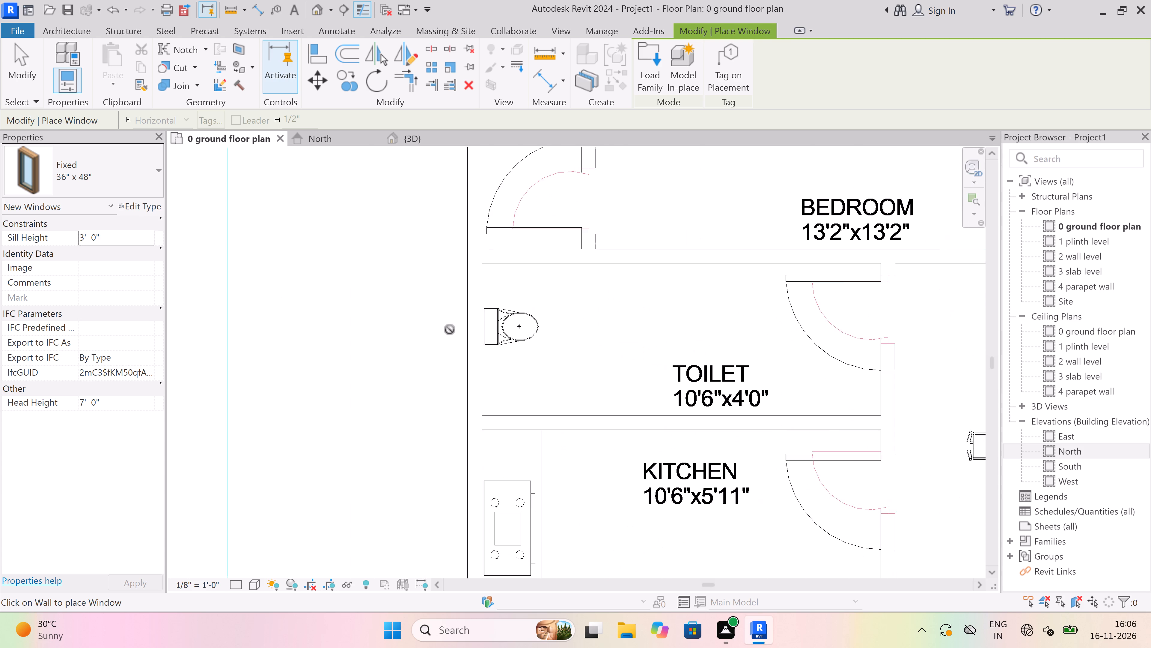
scroll(450, 329, "up", 2)
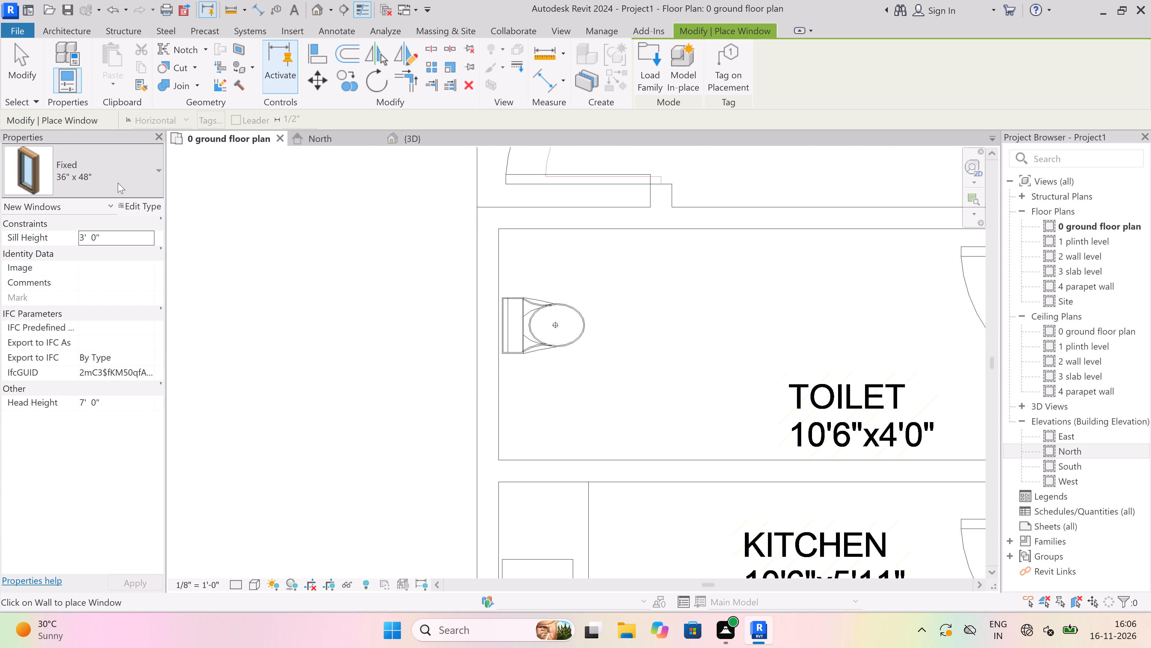
left_click(119, 180)
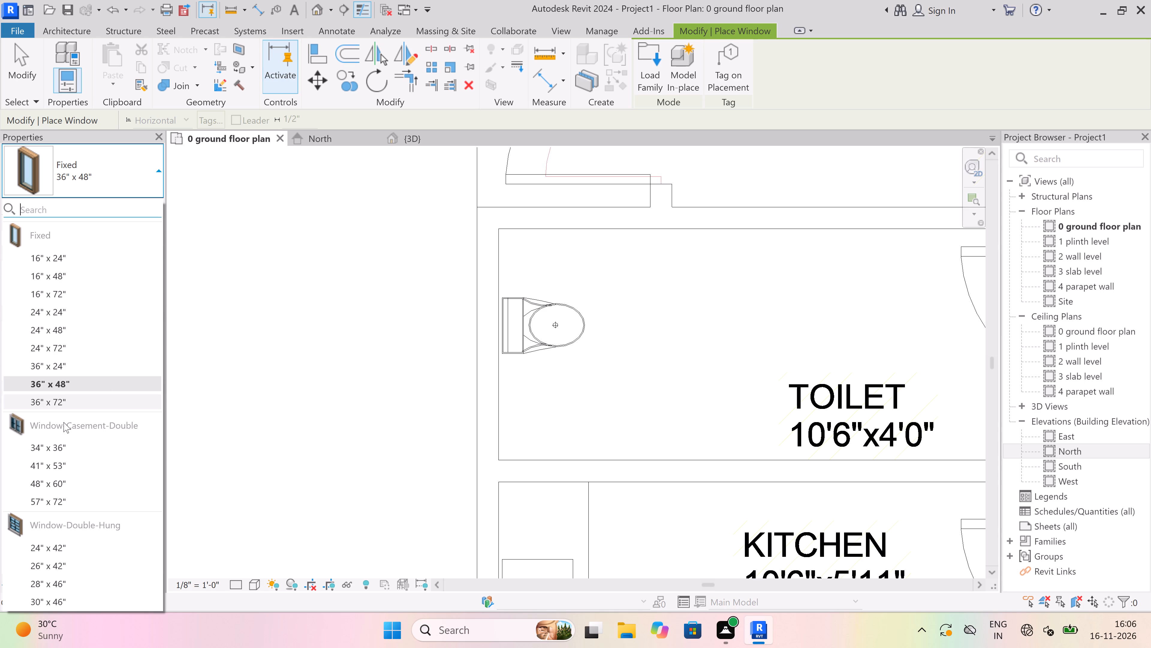
left_click(73, 445)
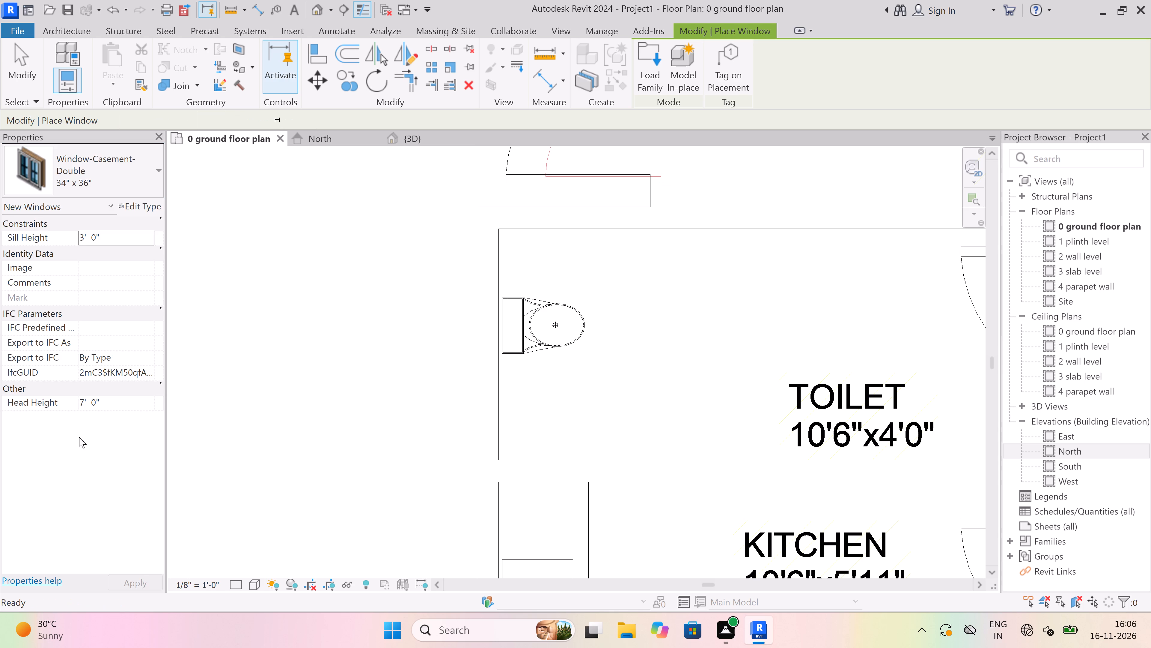
scroll(403, 335, "down", 4)
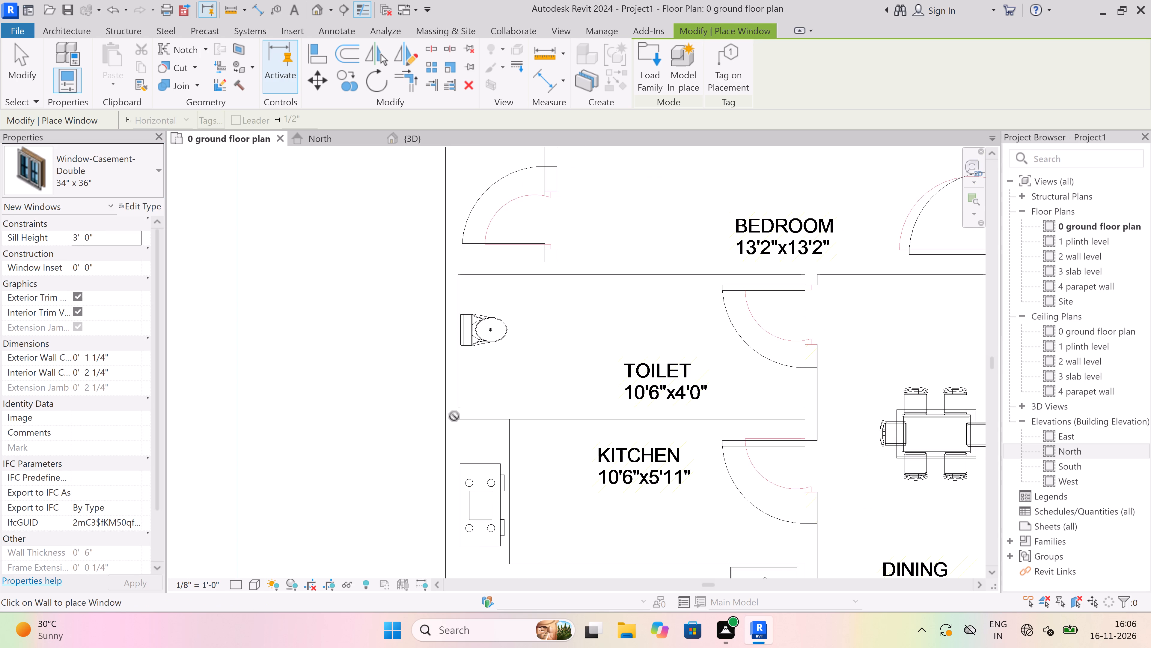
scroll(478, 337, "down", 5)
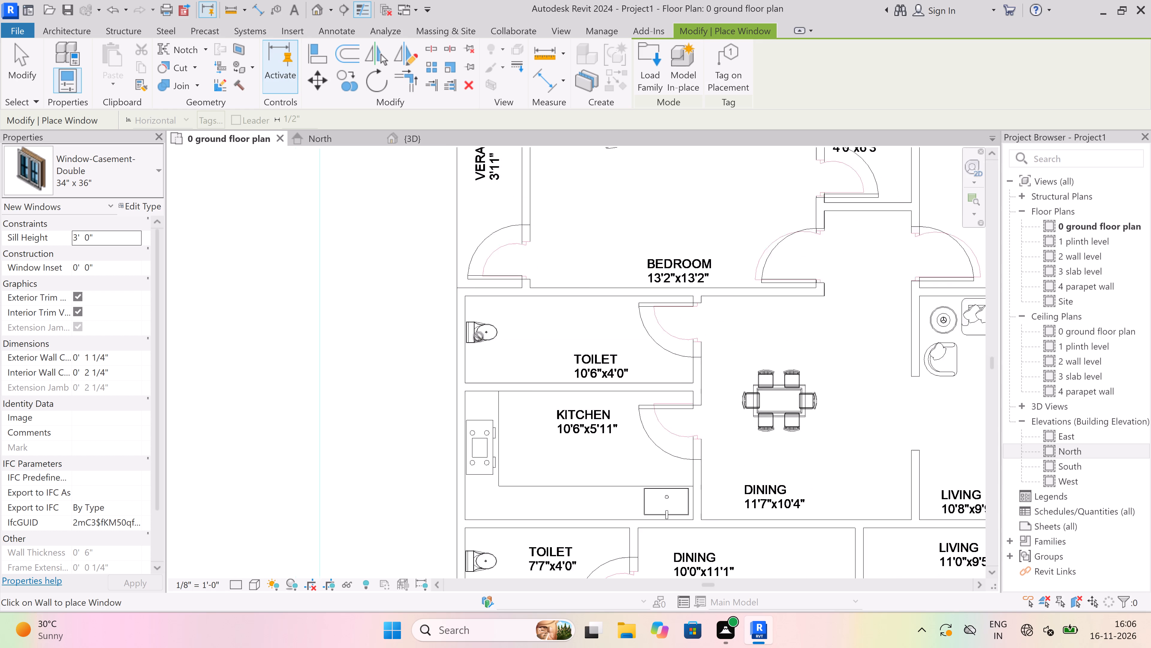
scroll(478, 337, "down", 9)
scroll(540, 252, "up", 3)
scroll(504, 258, "up", 5)
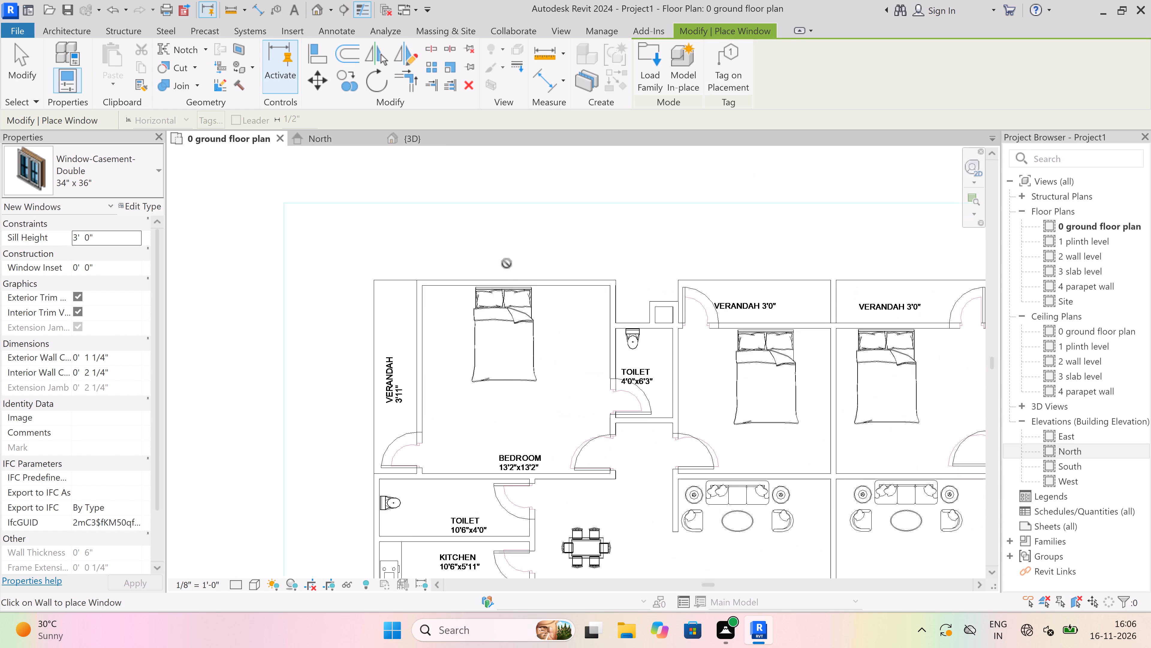
scroll(511, 280, "up", 4)
scroll(495, 278, "down", 4)
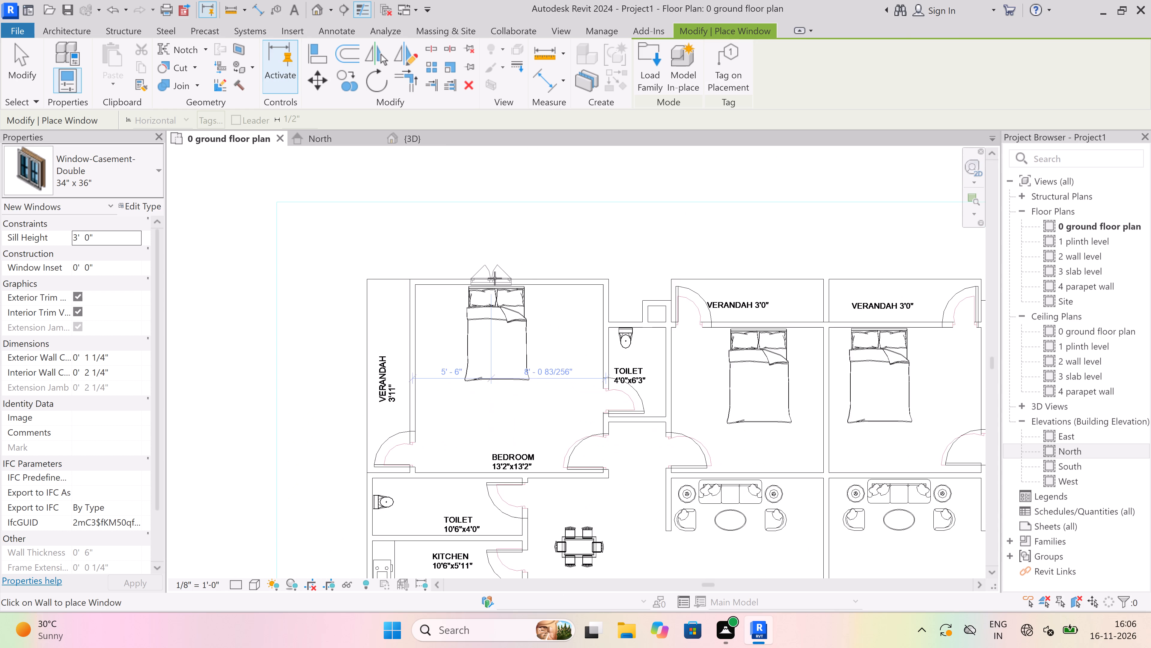
scroll(495, 278, "up", 4)
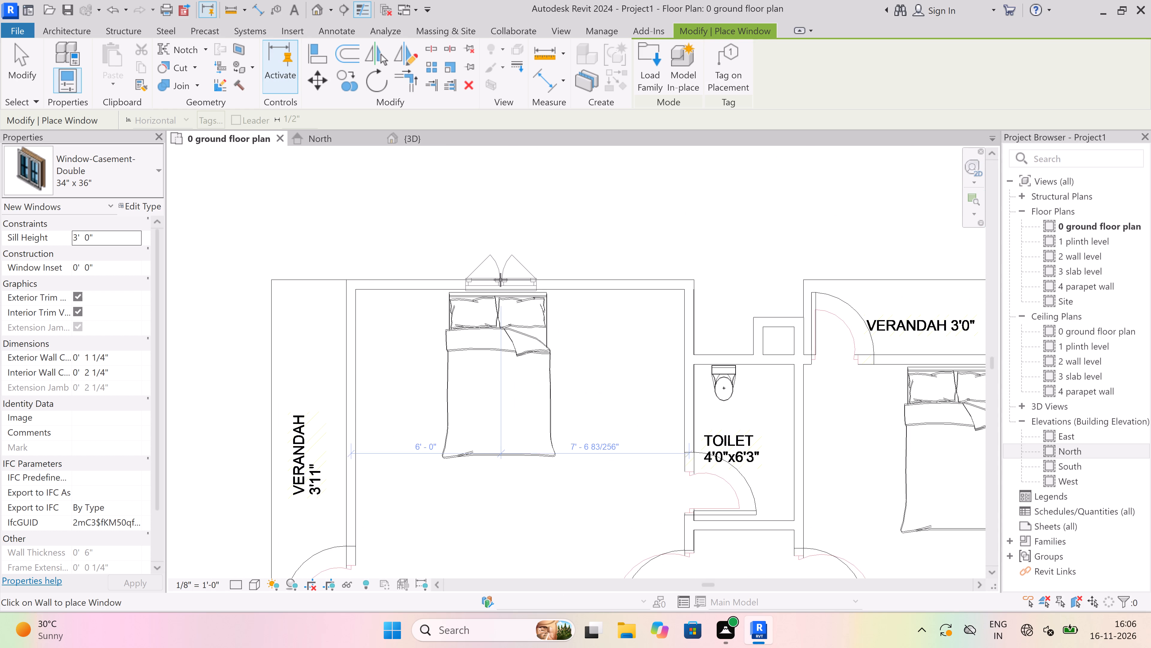
left_click(500, 280)
scroll(500, 280, "down", 5)
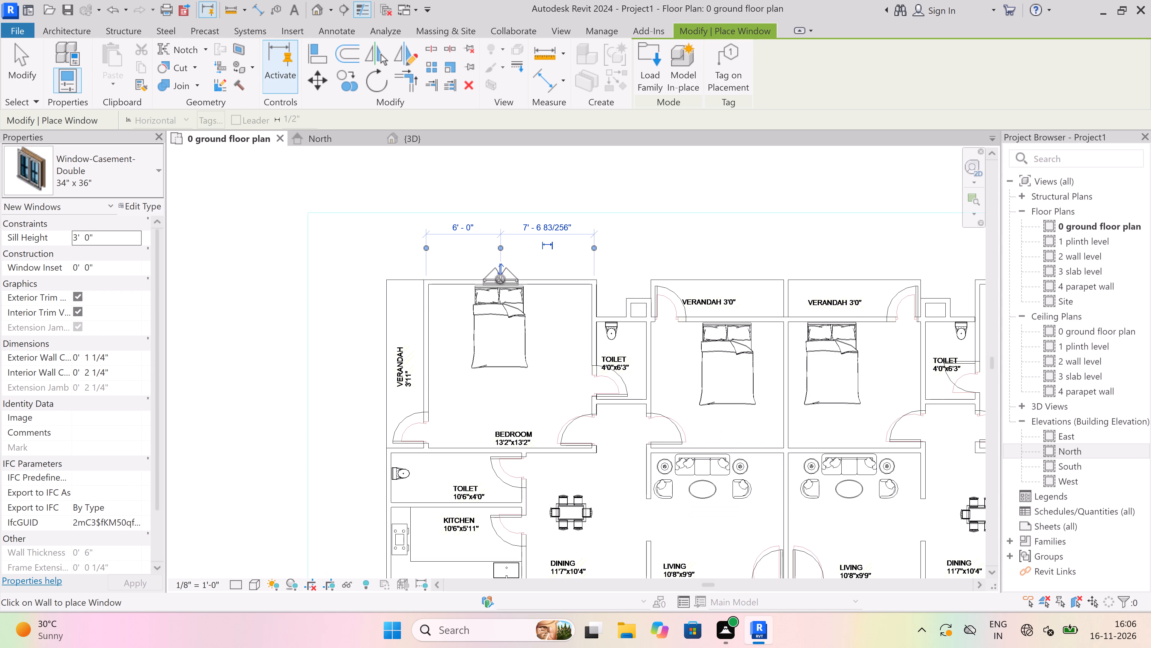
scroll(499, 278, "down", 4)
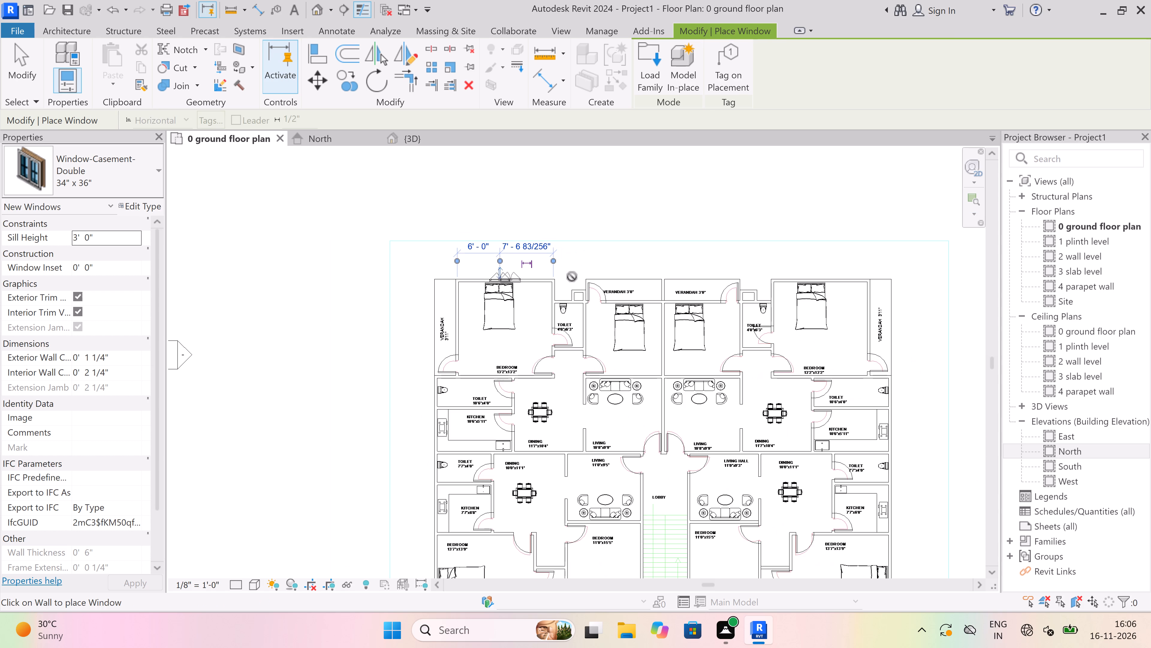
Place a Window-Casement-Double 34" x 36" in the northeast bedroom's north wall, about 5' 6" from the toilet-side wall.
scroll(655, 300, "up", 3)
scroll(616, 304, "up", 1)
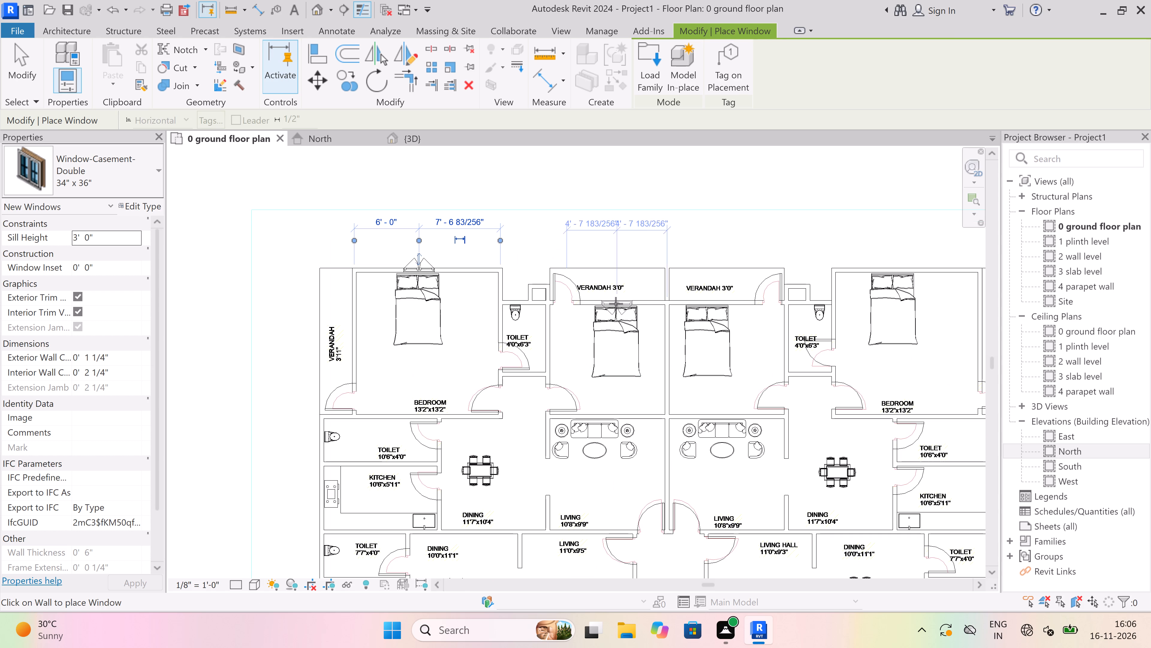
scroll(616, 304, "up", 2)
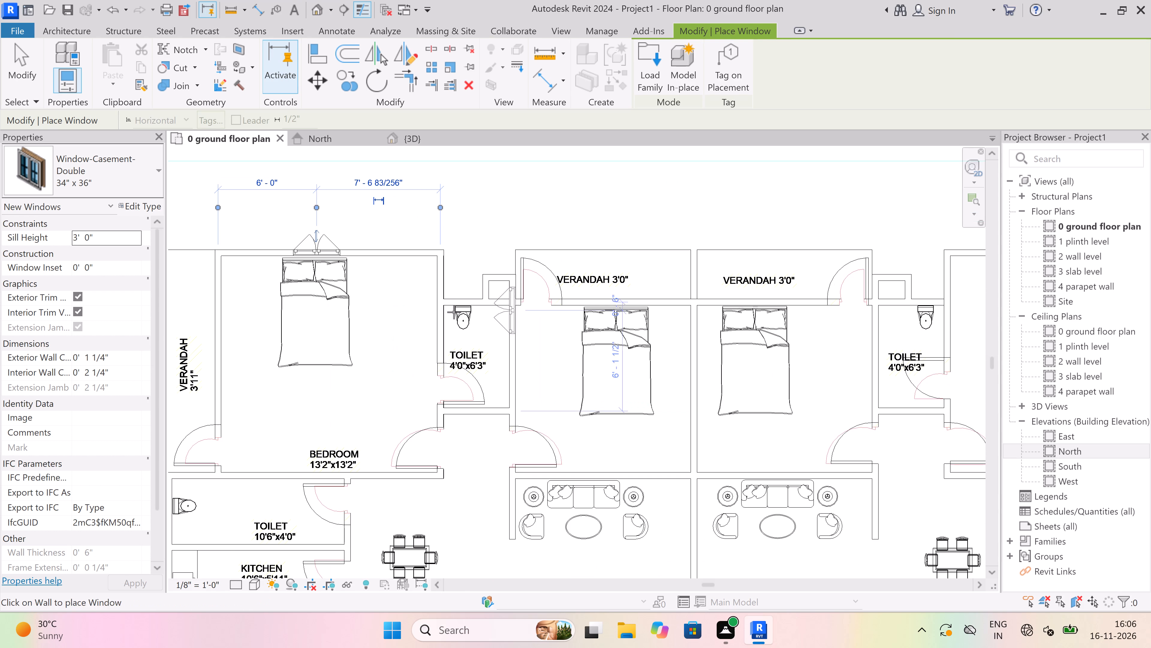
scroll(445, 309, "down", 3)
scroll(893, 258, "up", 3)
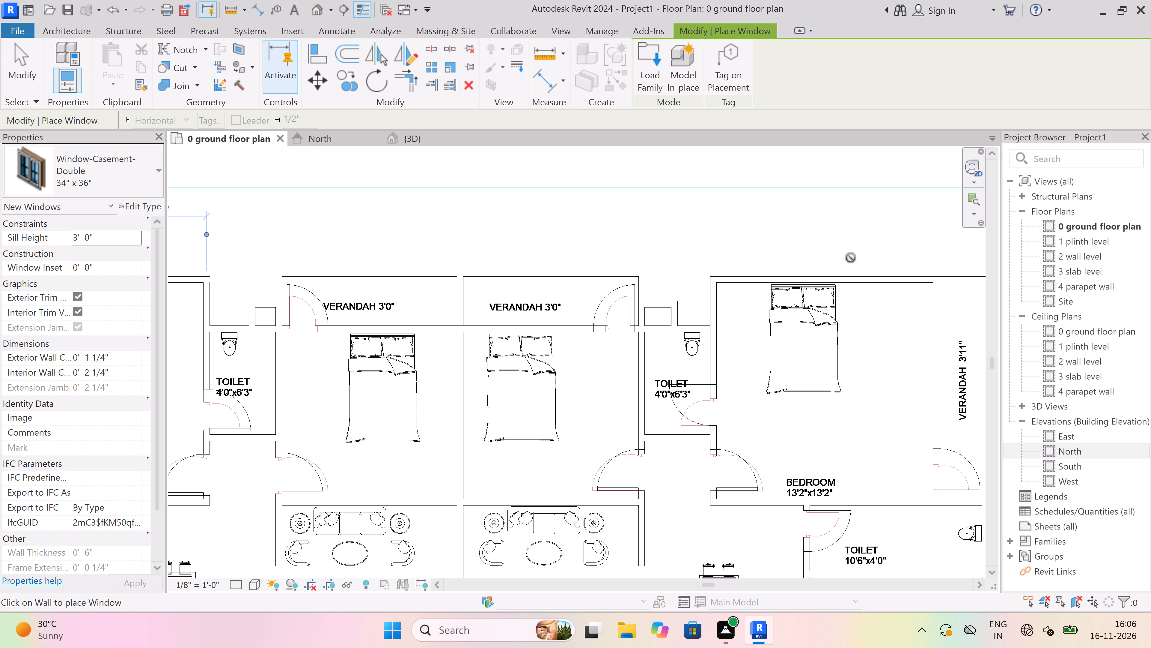
left_click(802, 272)
Place a Window-Casement-Double 34" x 36" in the southeast bedroom's east wall, about 6' 0" from the kitchen wall.
scroll(683, 269, "down", 9)
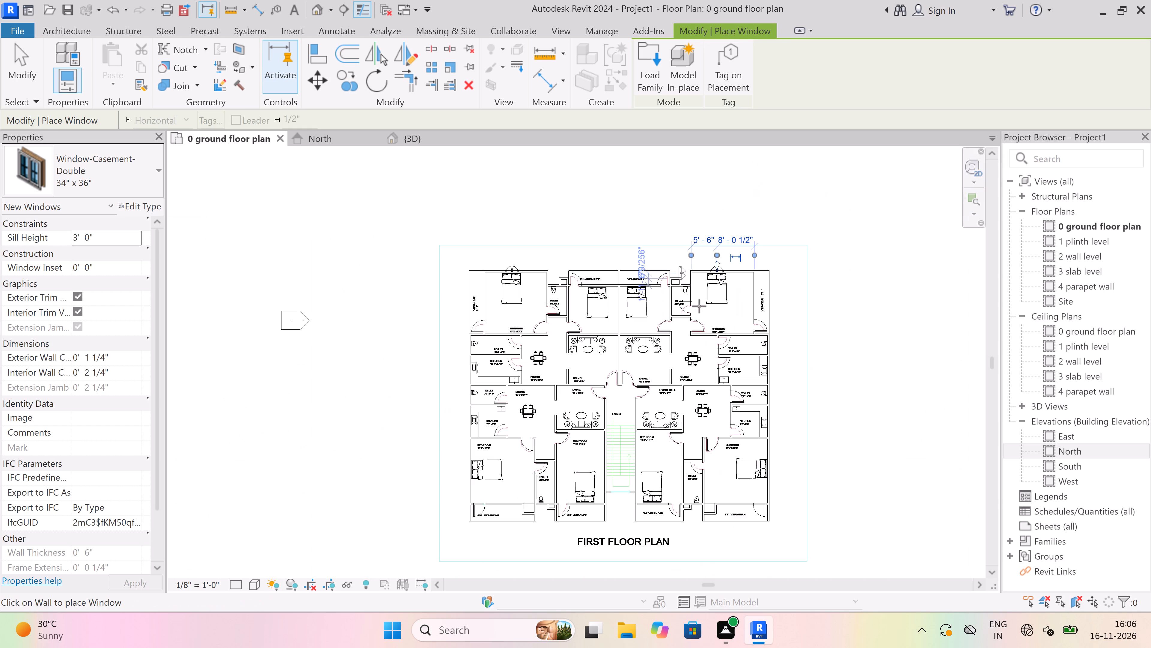
scroll(751, 322, "up", 2)
scroll(780, 520, "up", 3)
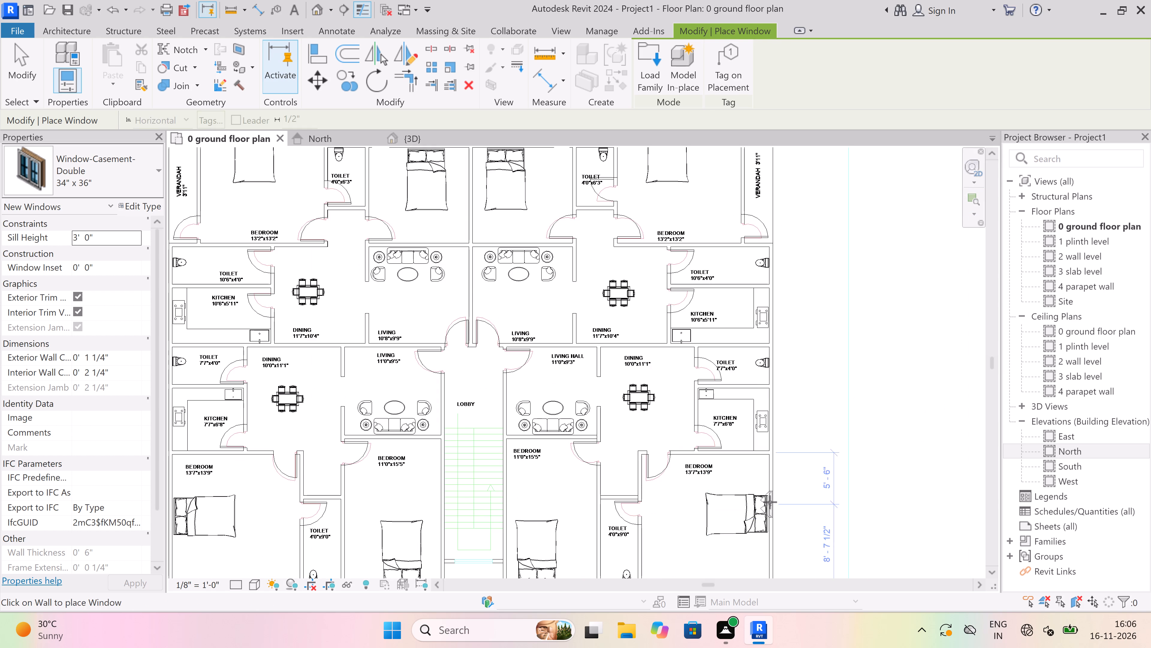
scroll(770, 502, "up", 3)
scroll(772, 549, "up", 3)
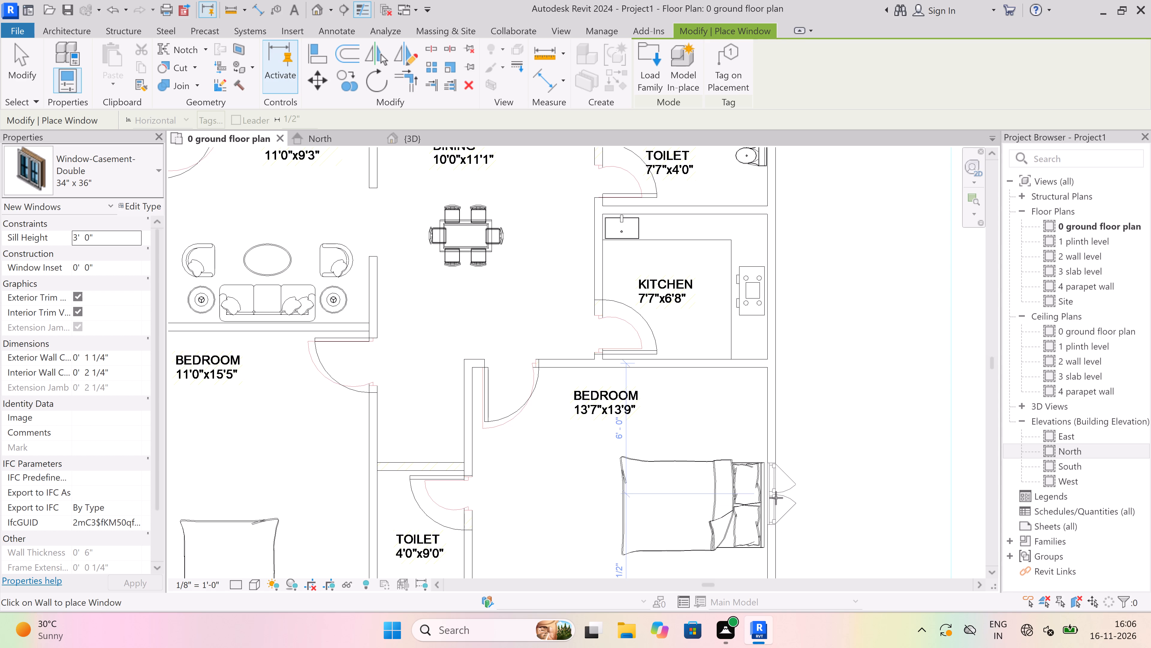
left_click(776, 498)
Place a Window-Casement-Double 34" x 36" in the southwest bedroom's west wall, about 6' 6" from the kitchen wall.
scroll(748, 407, "down", 4)
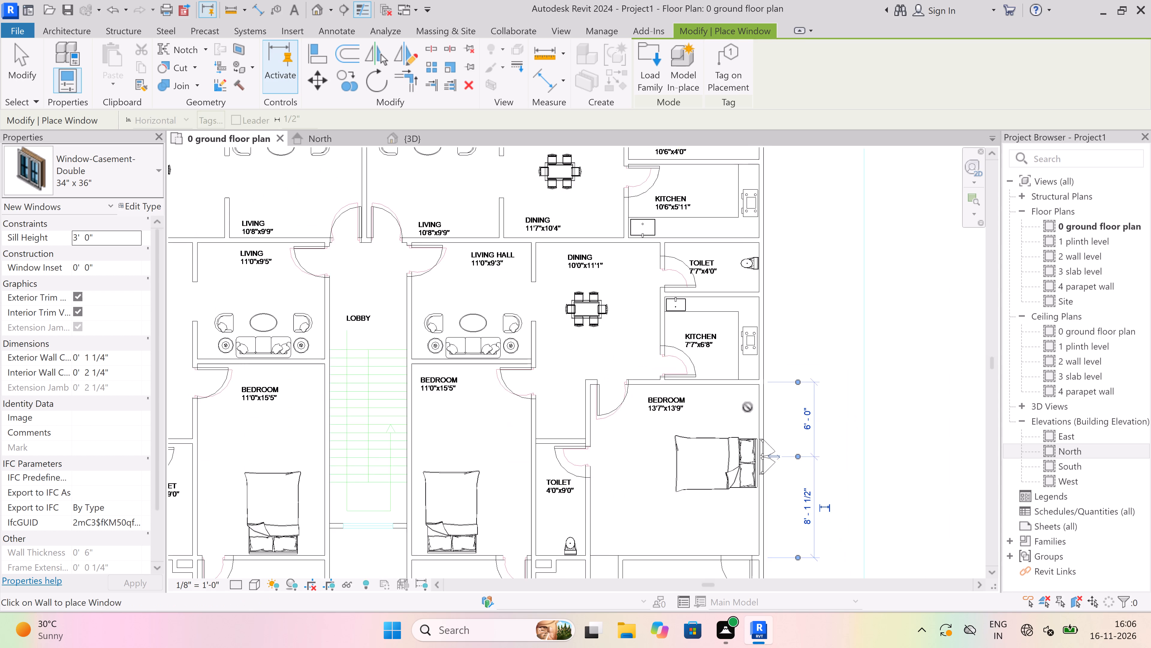
scroll(748, 407, "down", 4)
scroll(434, 515, "up", 3)
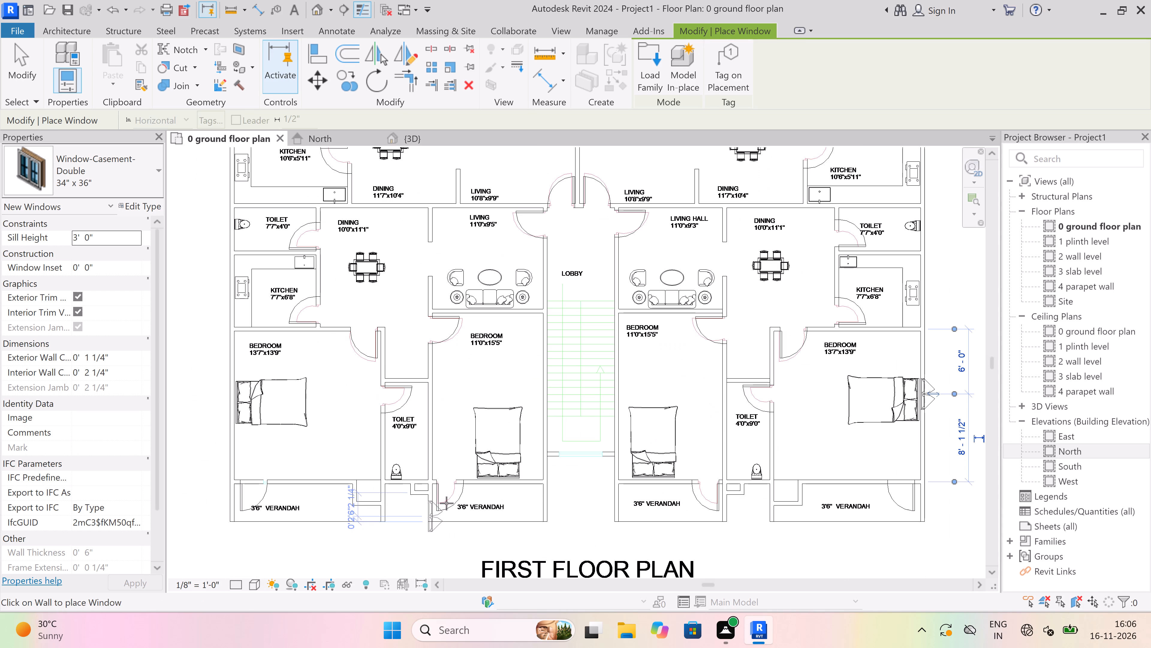
scroll(524, 492, "down", 3)
scroll(315, 424, "up", 2)
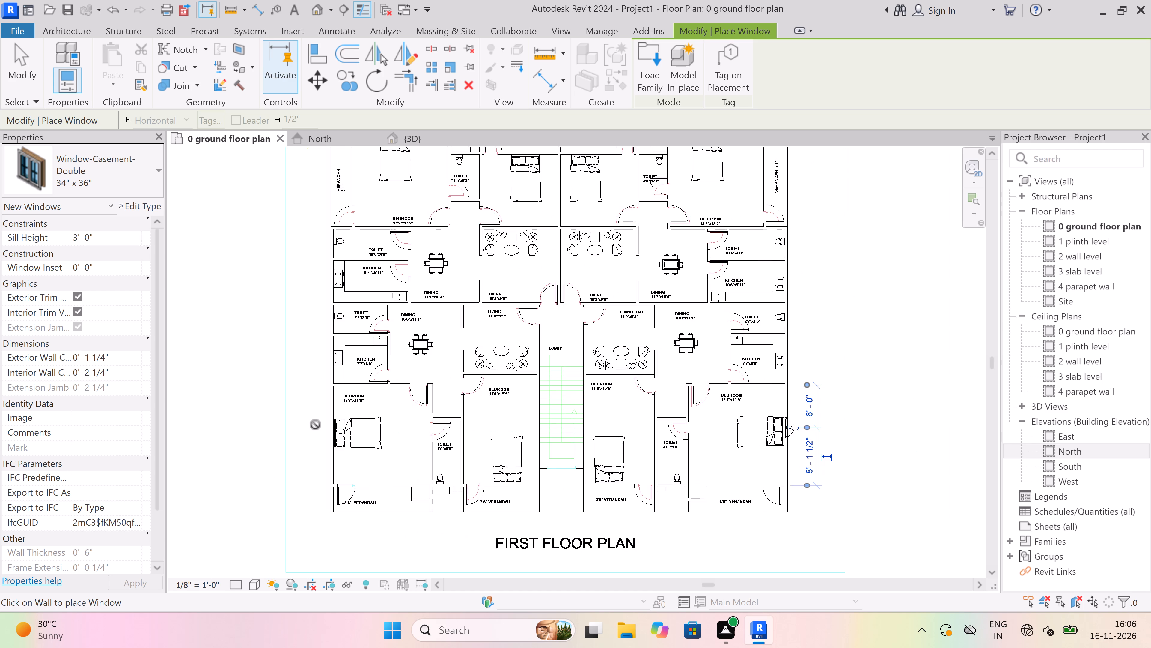
scroll(315, 424, "up", 5)
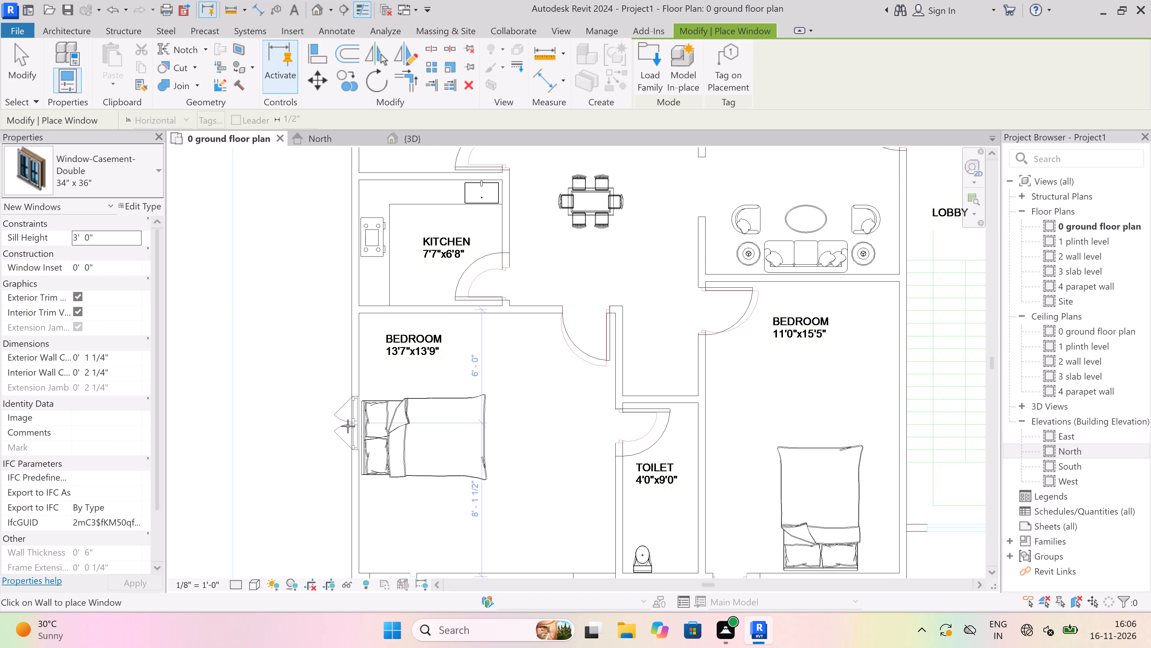
left_click(345, 433)
scroll(559, 487, "down", 3)
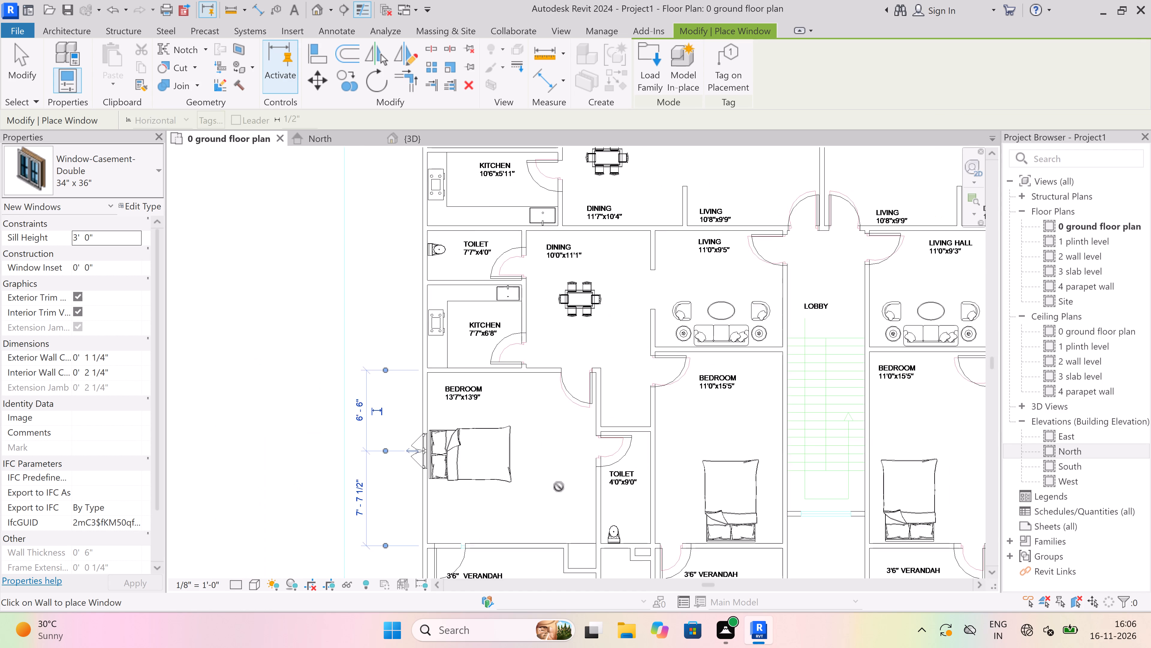
scroll(559, 487, "down", 4)
scroll(485, 336, "down", 1)
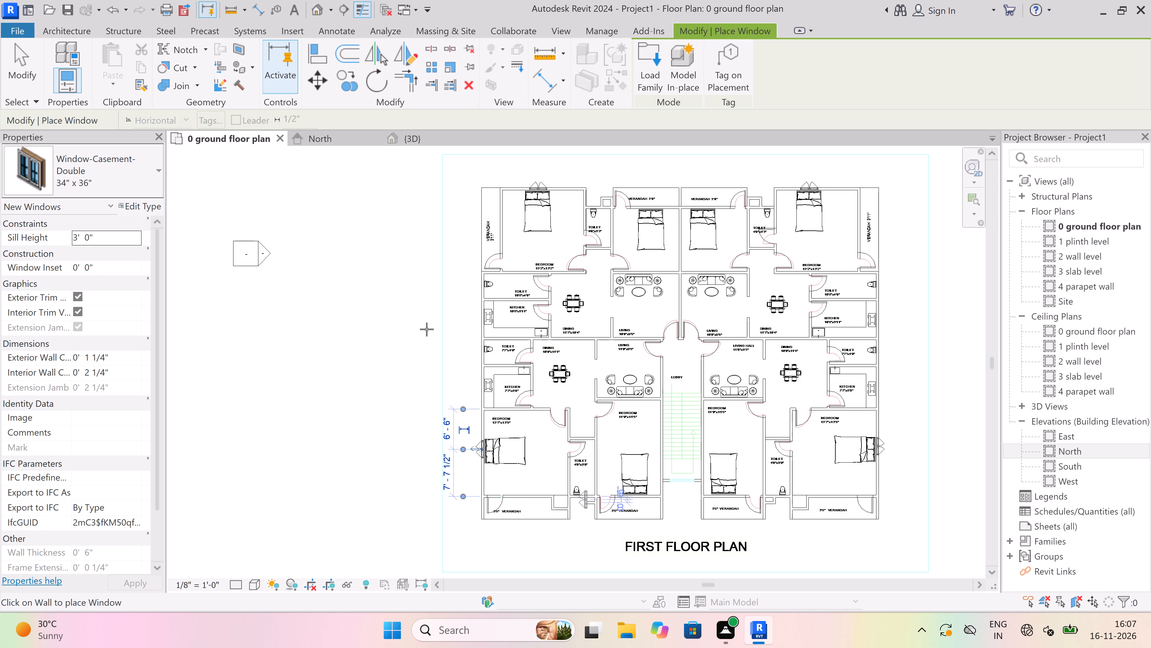
key("Escape")
Examine the southwest bedroom's west-wall casement window up close in the 3D view, ending window placement.
left_click(433, 136)
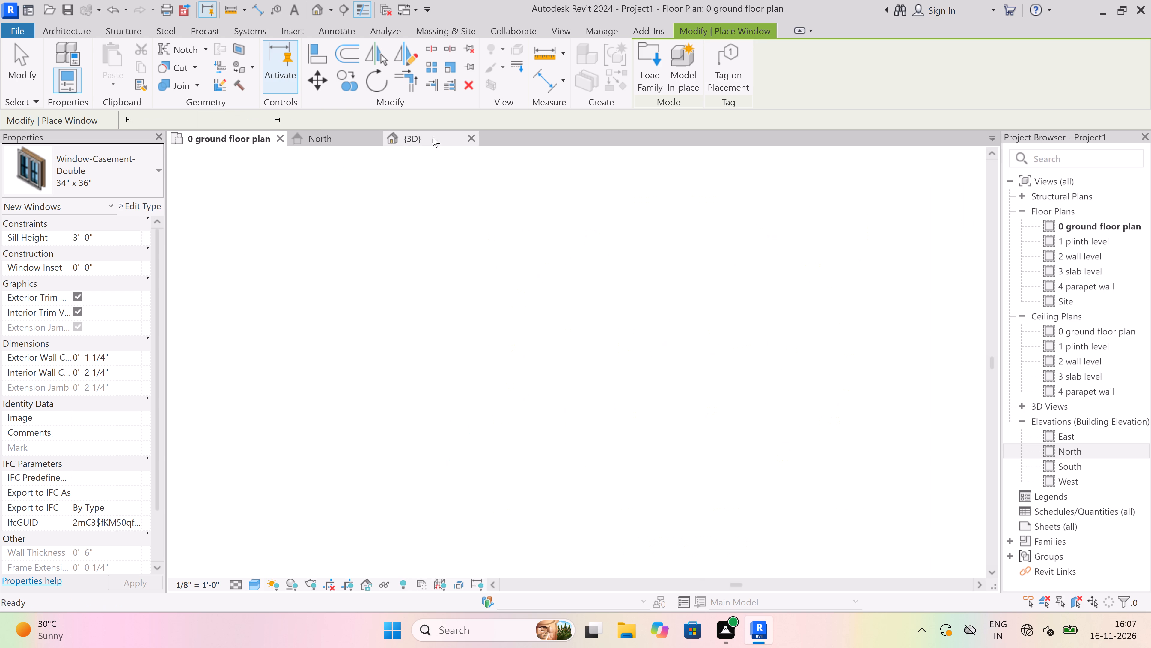
scroll(589, 283, "down", 4)
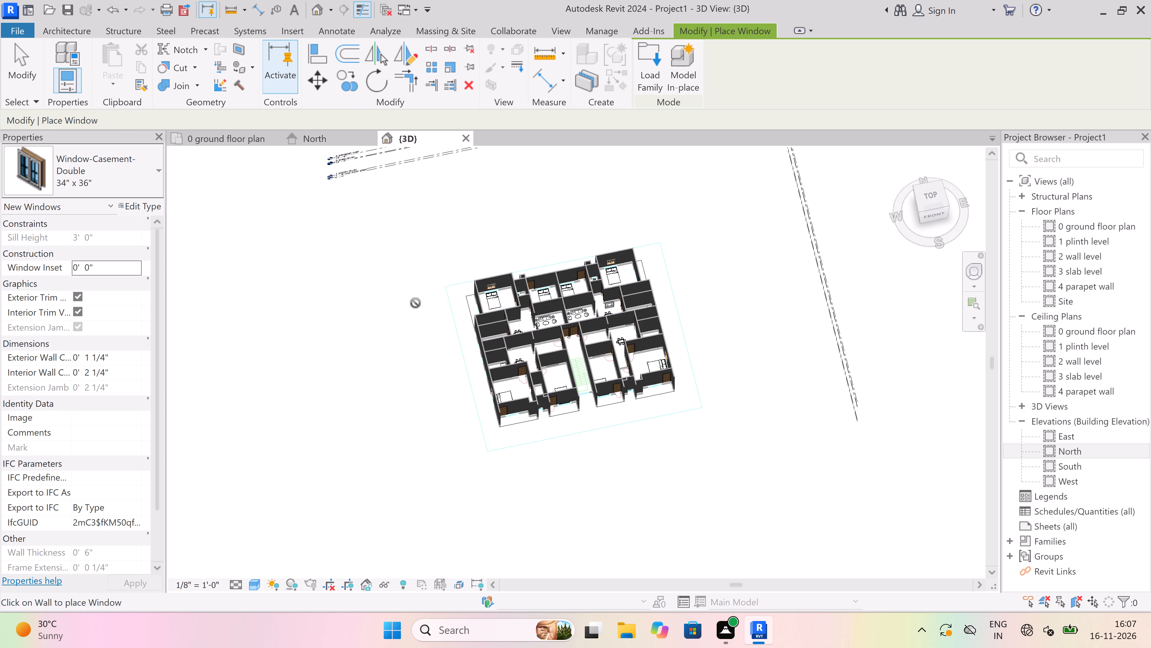
middle_click_drag(413, 325, 587, 220, "shift")
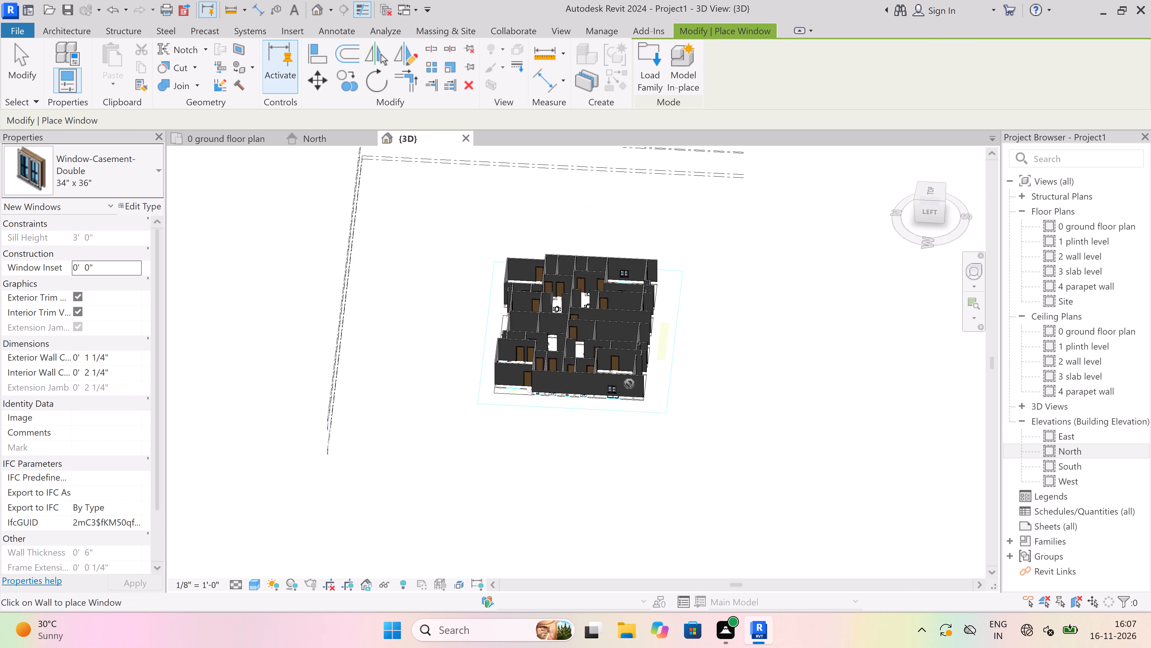
scroll(634, 400, "up", 7)
scroll(529, 436, "up", 4)
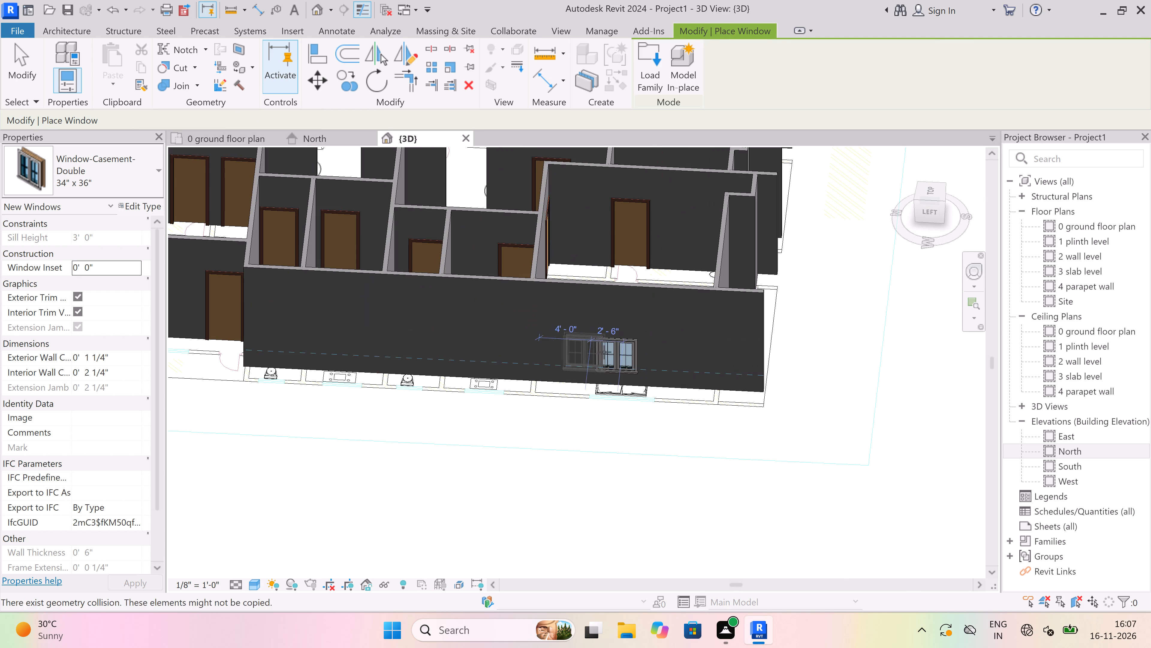
key("Escape")
scroll(623, 339, "up", 9)
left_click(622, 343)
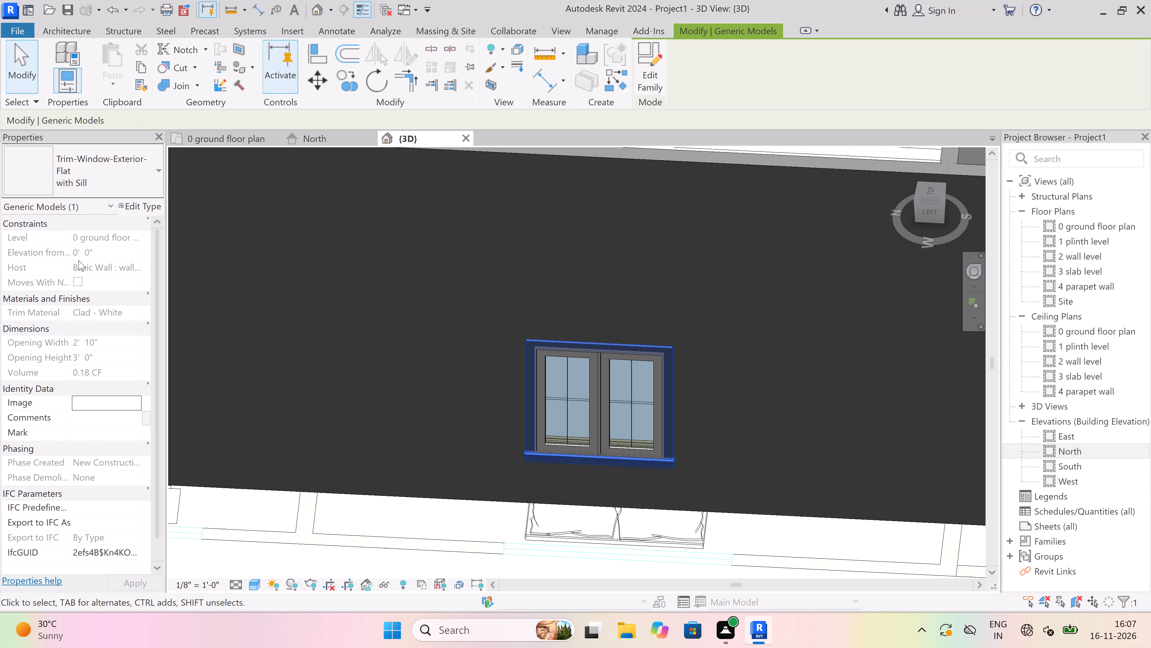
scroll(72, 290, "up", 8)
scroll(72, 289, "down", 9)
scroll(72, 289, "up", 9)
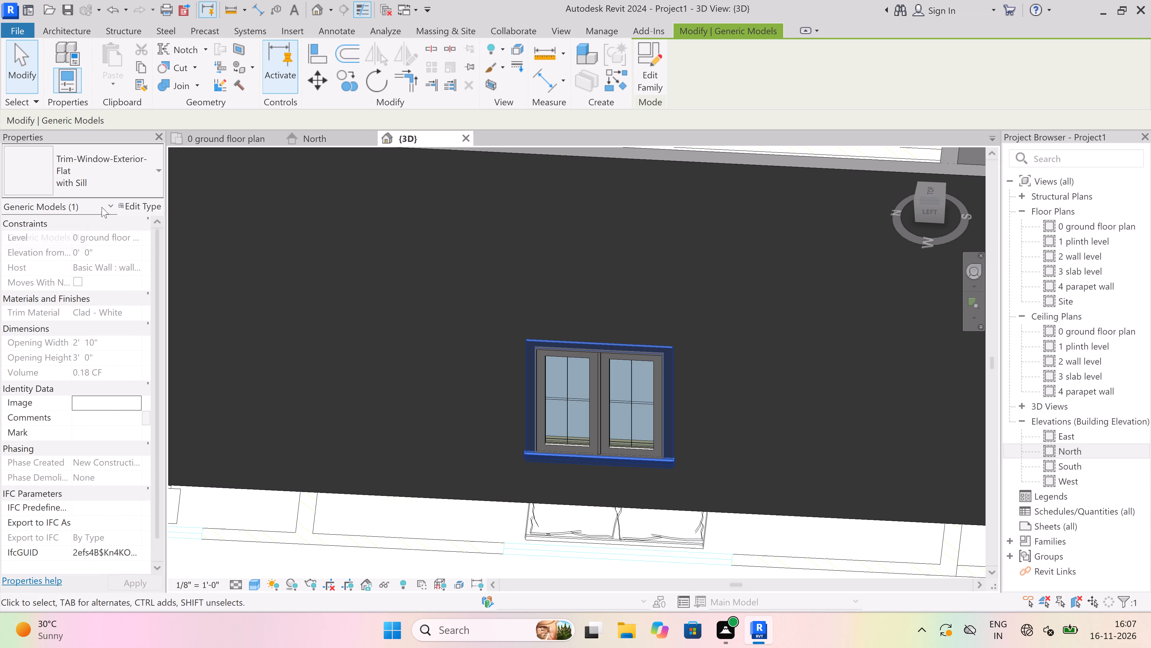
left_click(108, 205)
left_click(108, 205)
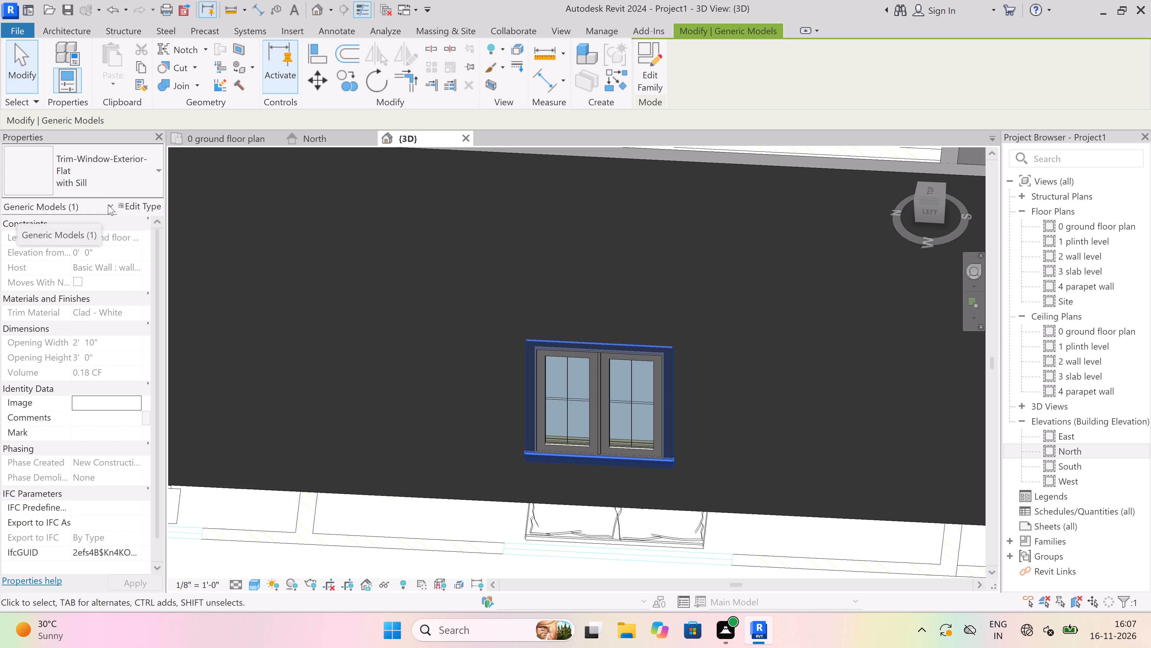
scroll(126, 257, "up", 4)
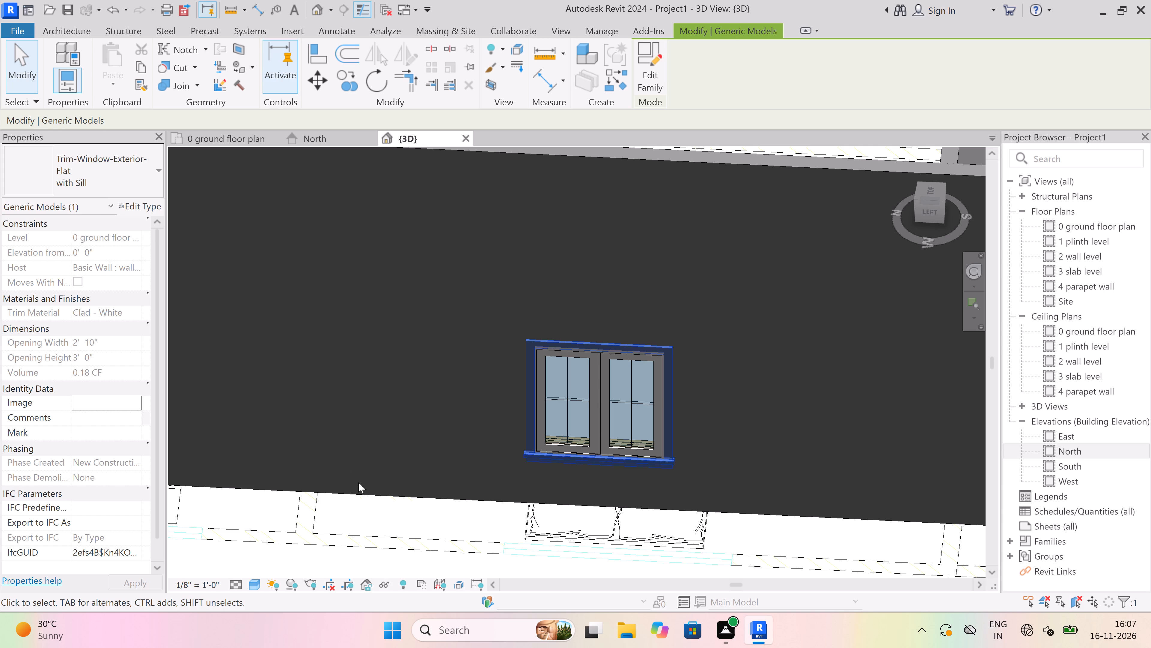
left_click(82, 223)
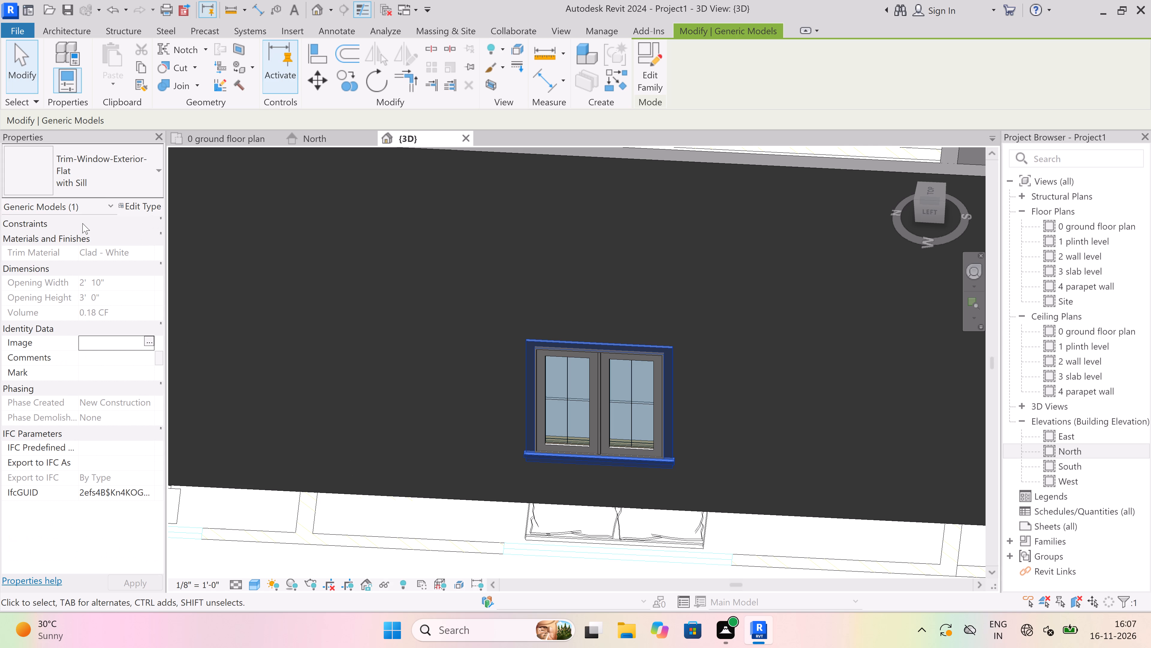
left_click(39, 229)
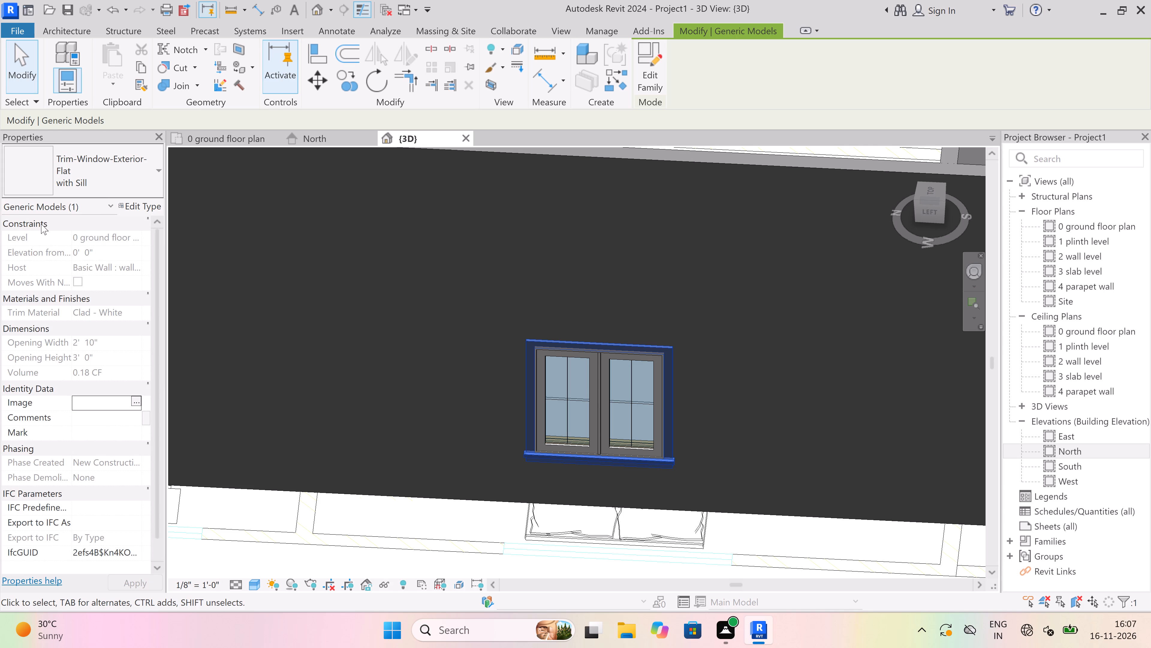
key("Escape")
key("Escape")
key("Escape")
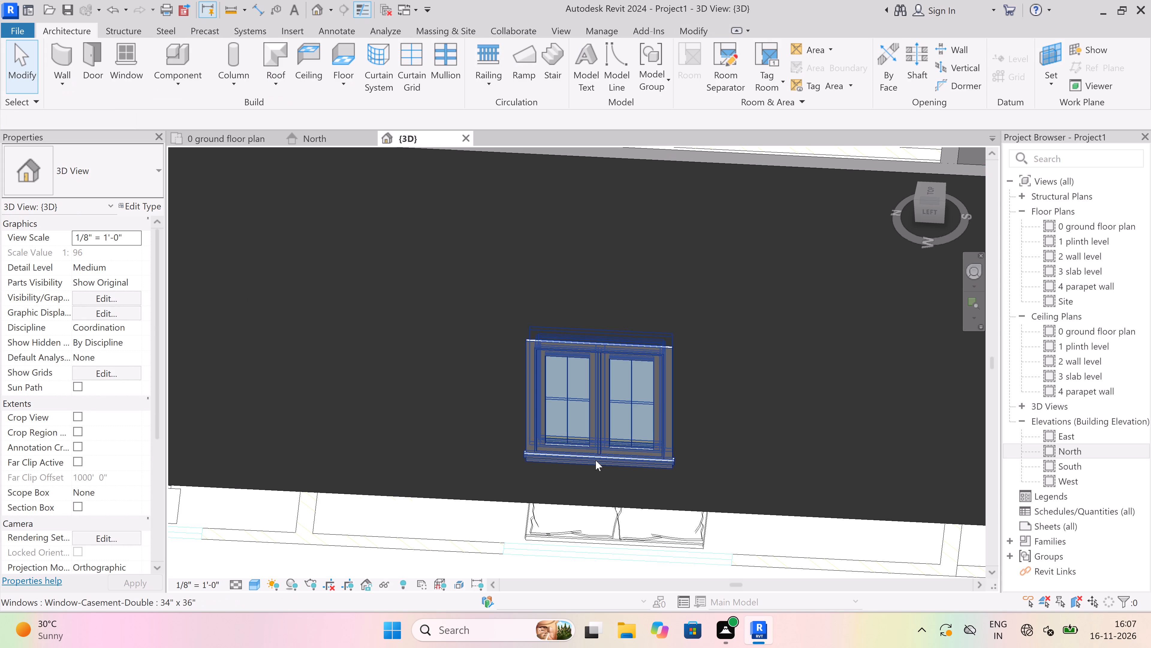
Set the sill height of the southwest bedroom's west-wall casement window to 4' 6".
left_click(596, 460)
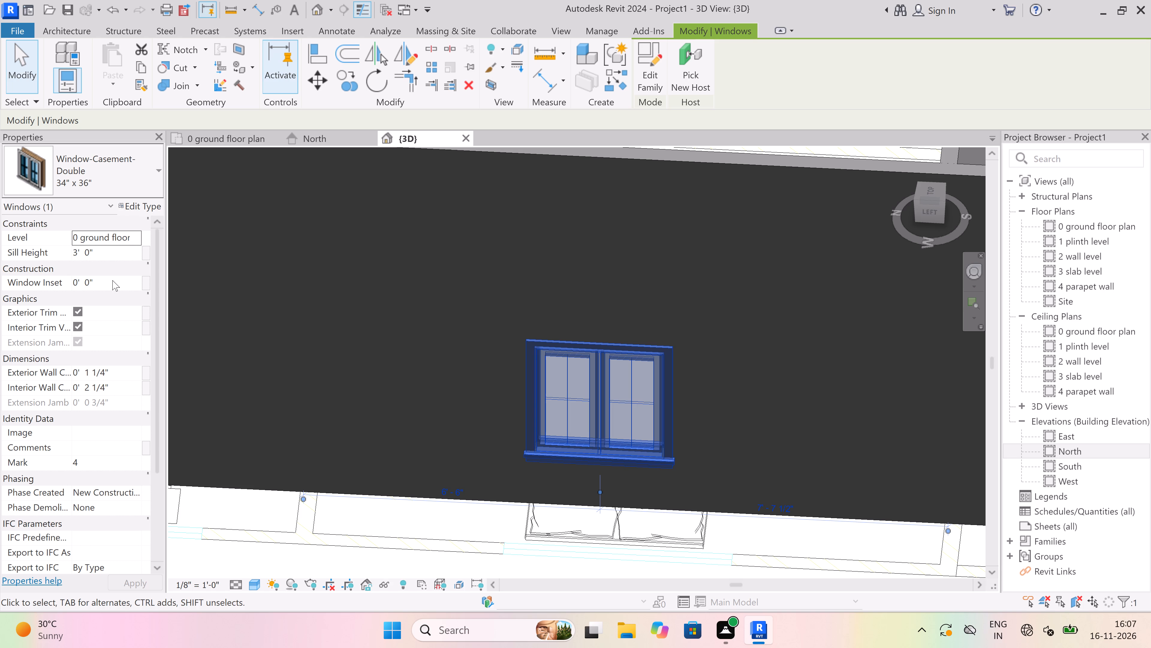
left_click(108, 254)
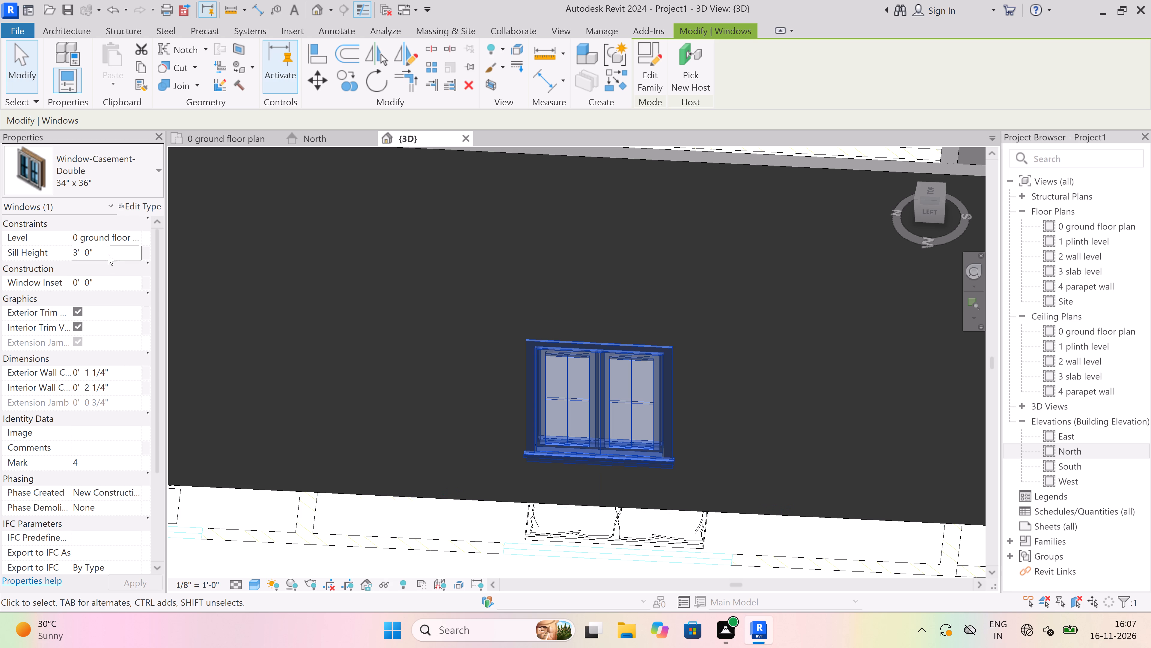
key("BackSpace")
type("4'6\"")
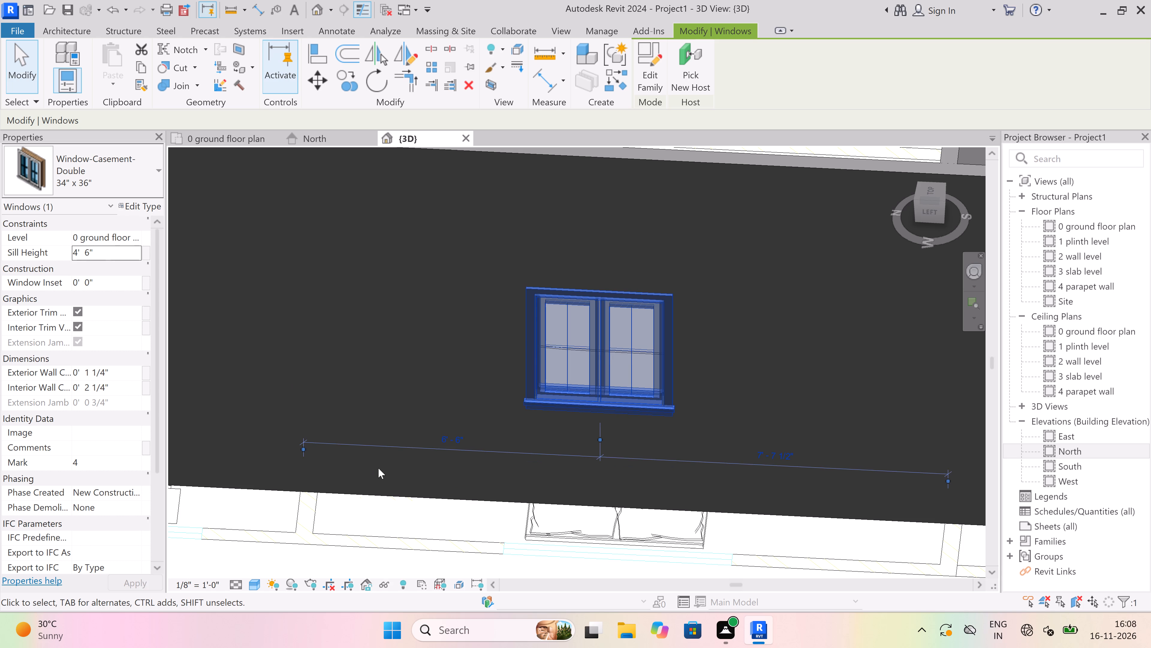
key("Escape")
Set the sill height of the northwest bedroom's north-wall casement window to 4' 6".
scroll(423, 445, "down", 5)
scroll(494, 448, "down", 4)
scroll(526, 448, "down", 4)
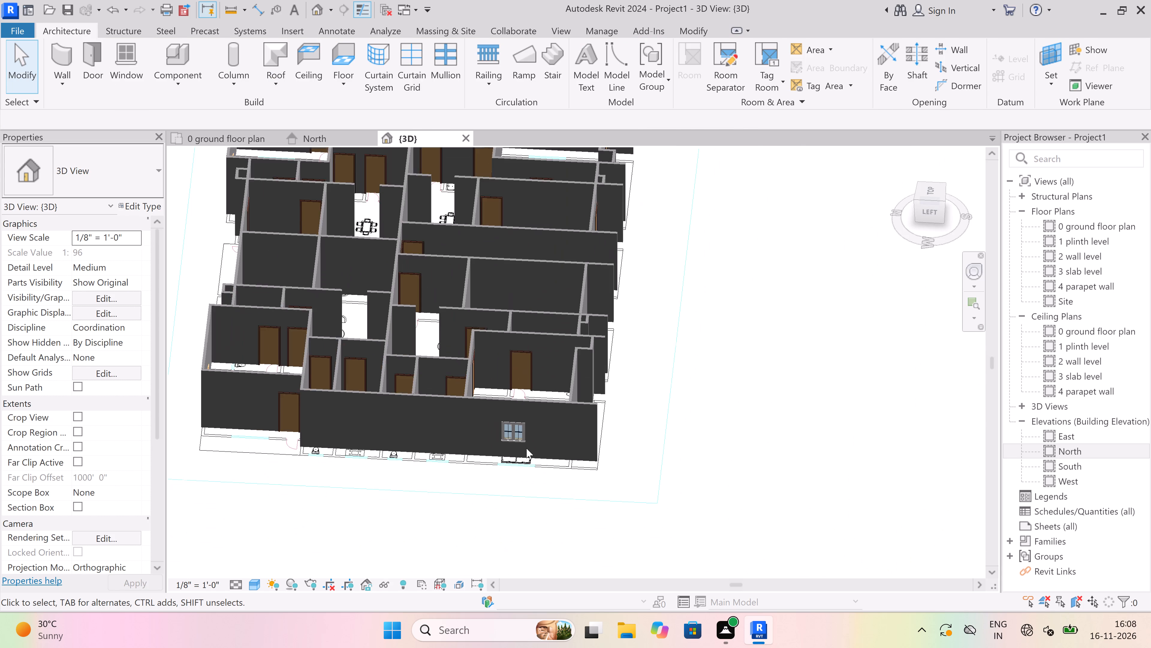
scroll(526, 448, "down", 3)
middle_click_drag(317, 432, 559, 459)
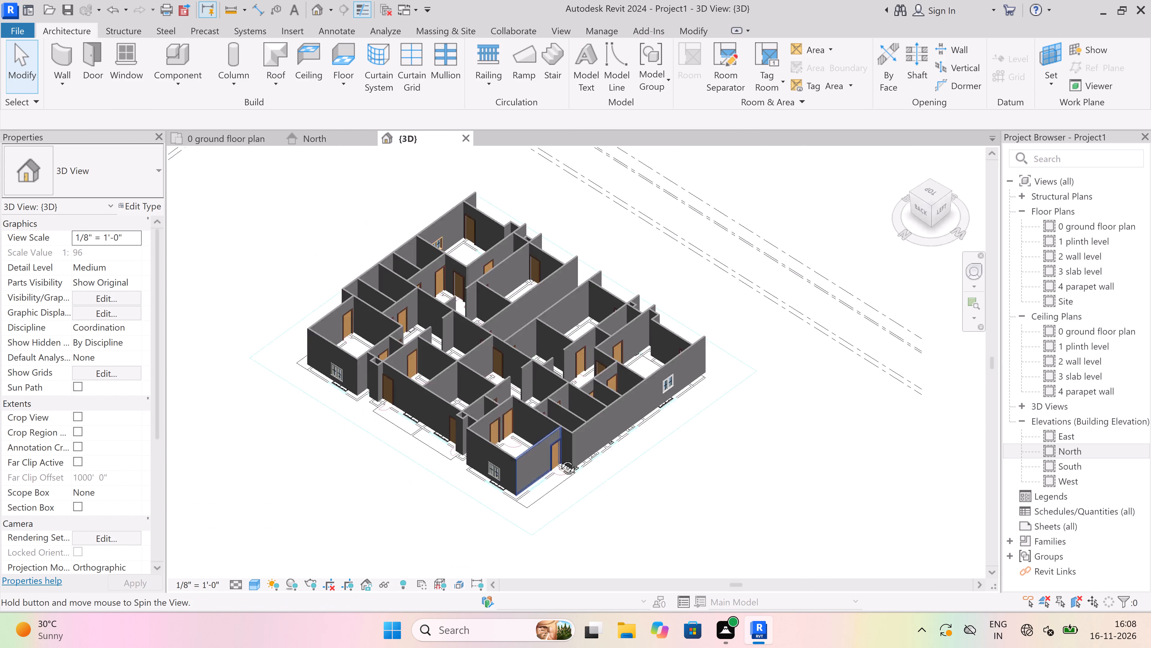
middle_click_drag(559, 459, 615, 388)
scroll(618, 388, "up", 13)
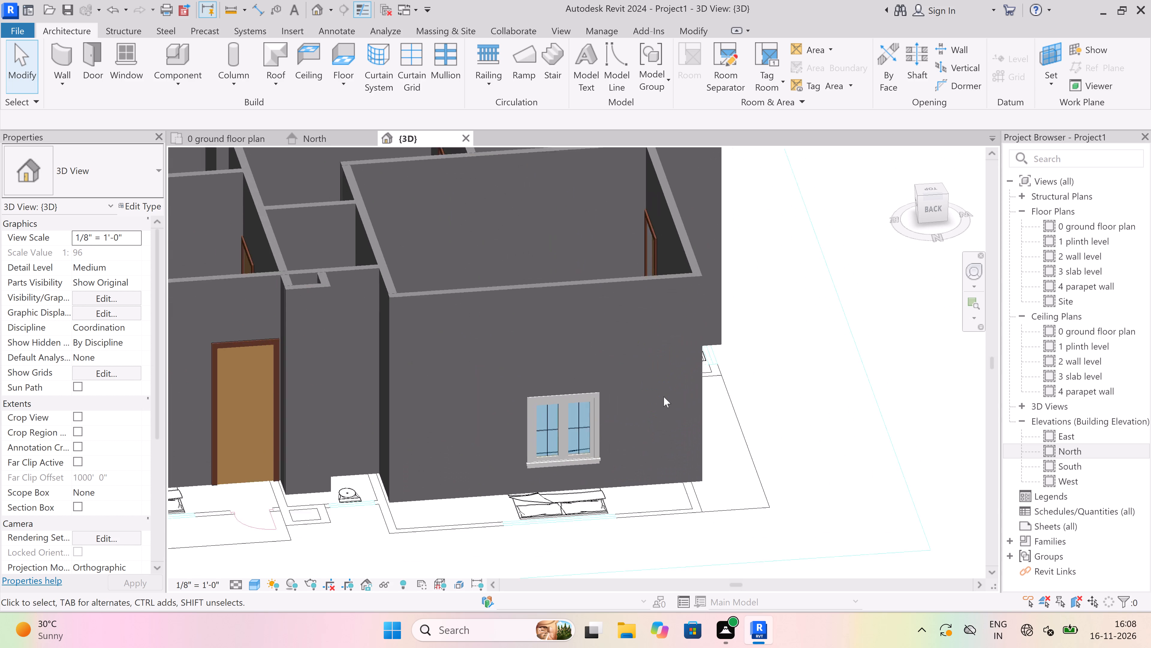
left_click(531, 399)
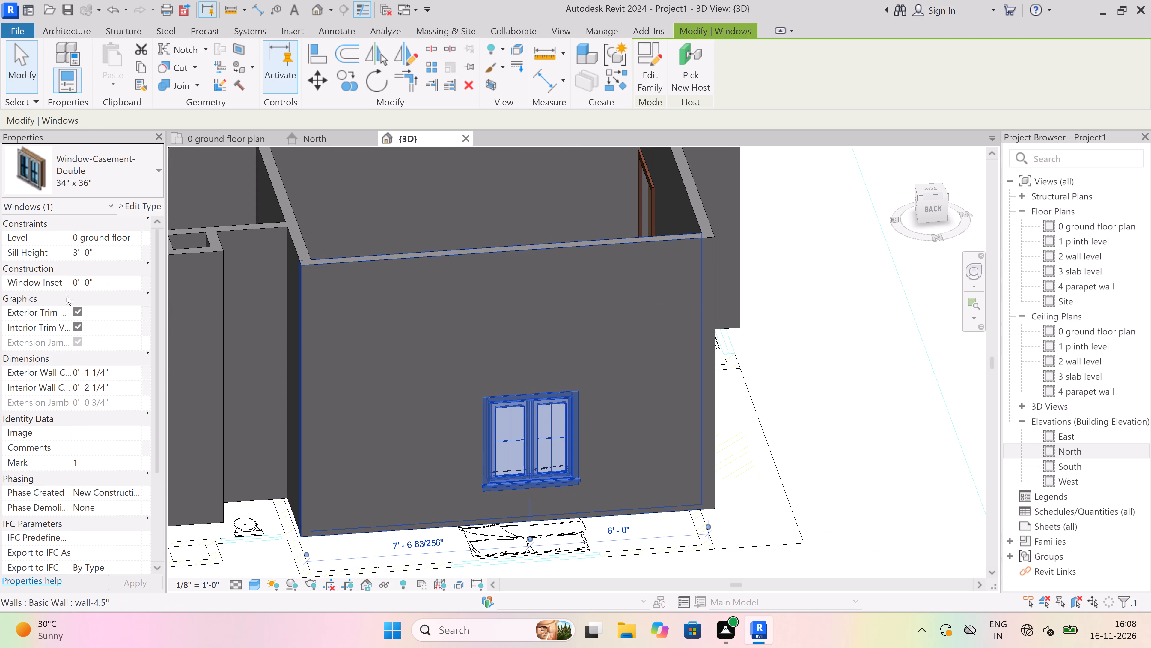
left_click(134, 233)
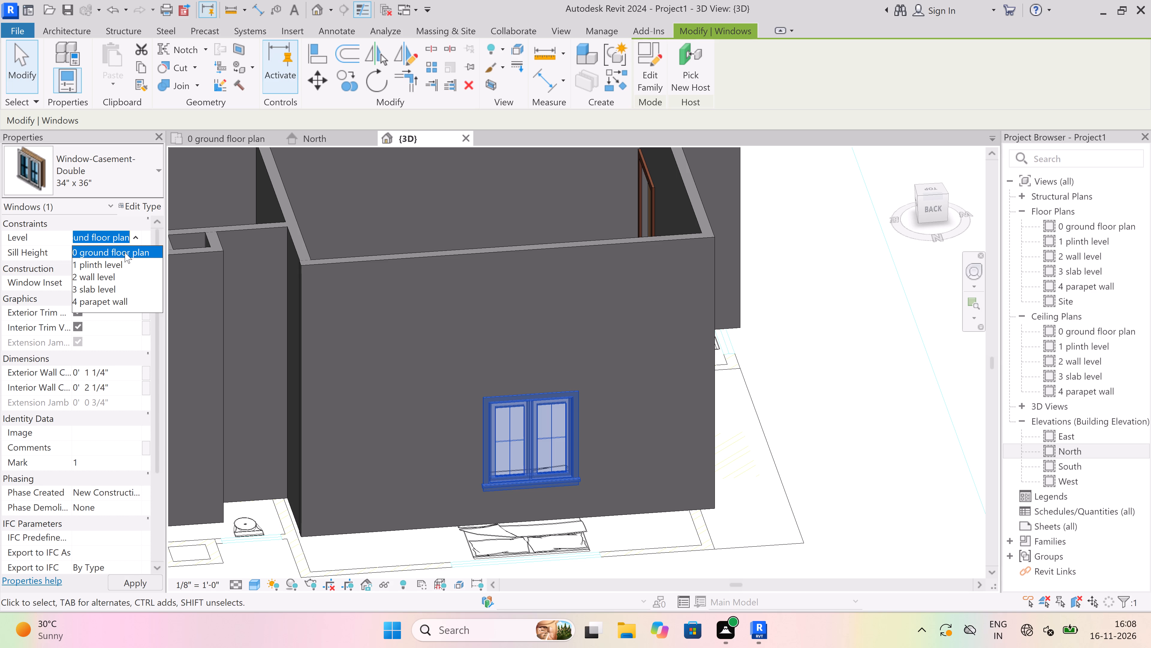
left_click(140, 249)
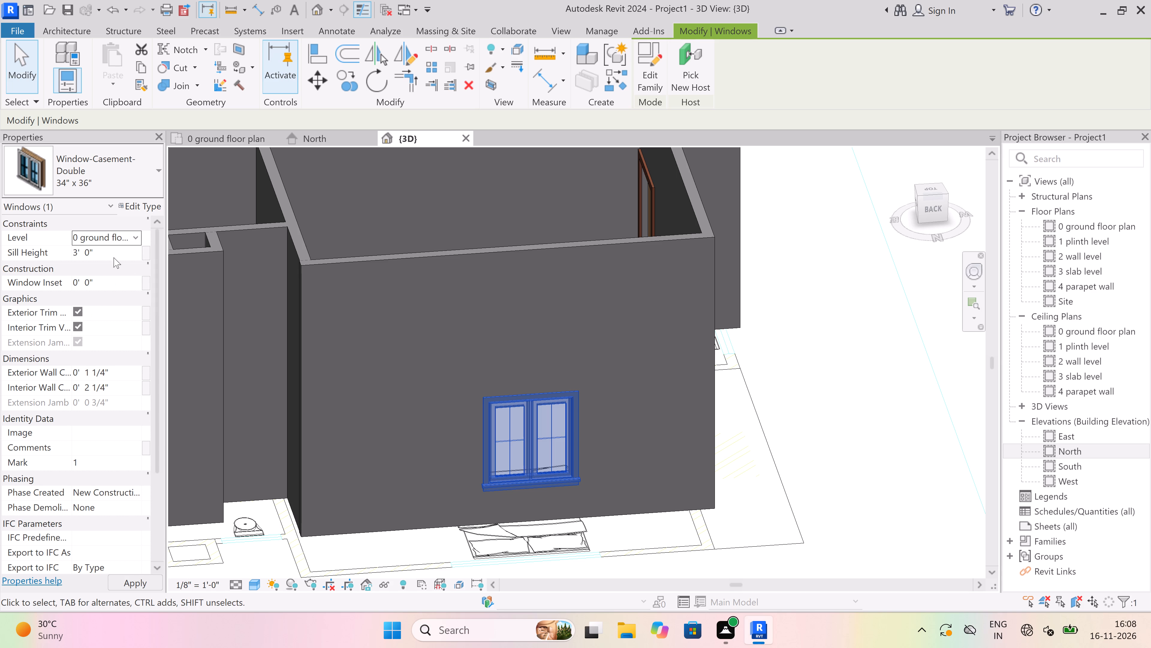
left_click(103, 255)
key("BackSpace")
type("4'6\"")
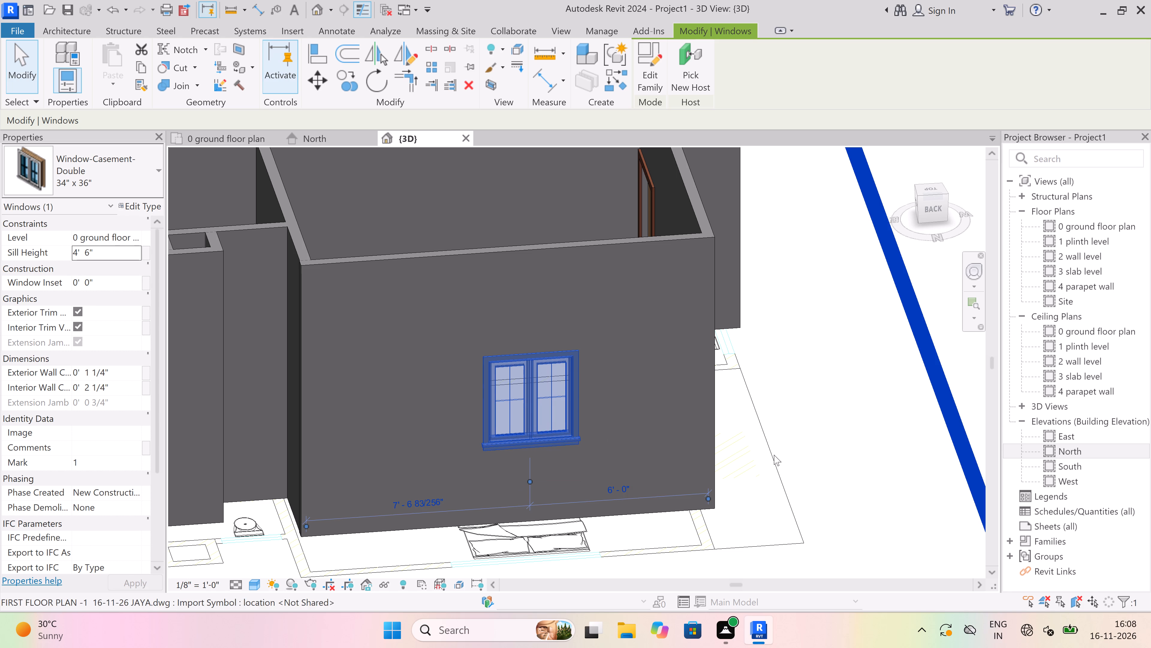
left_click(774, 415)
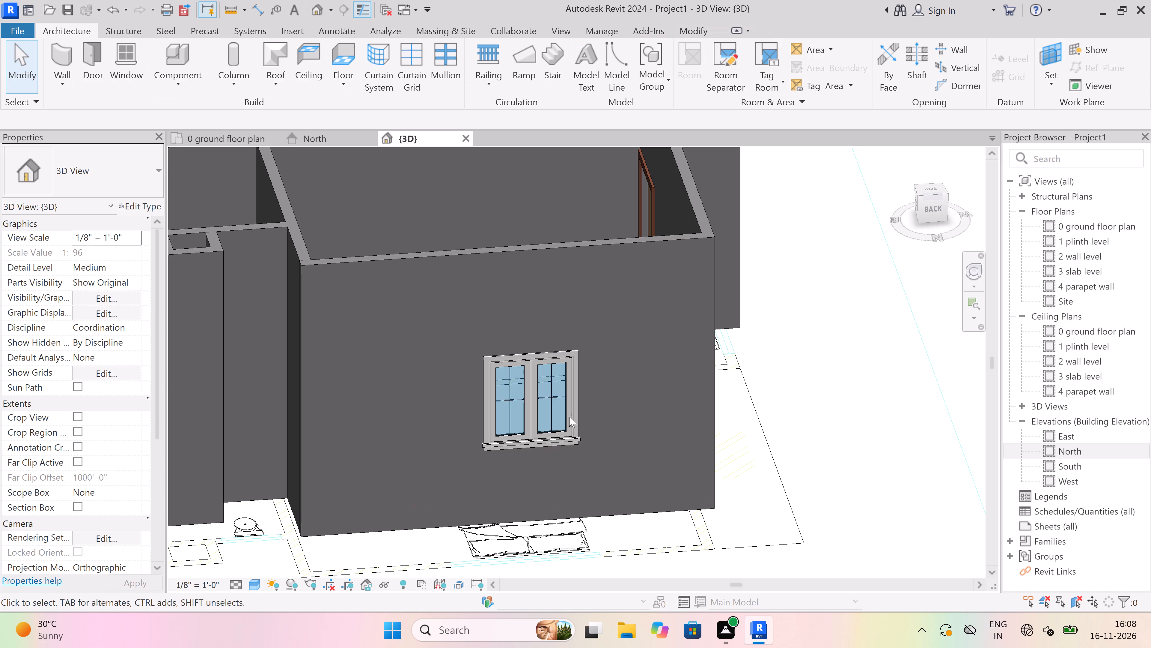
left_click(516, 363)
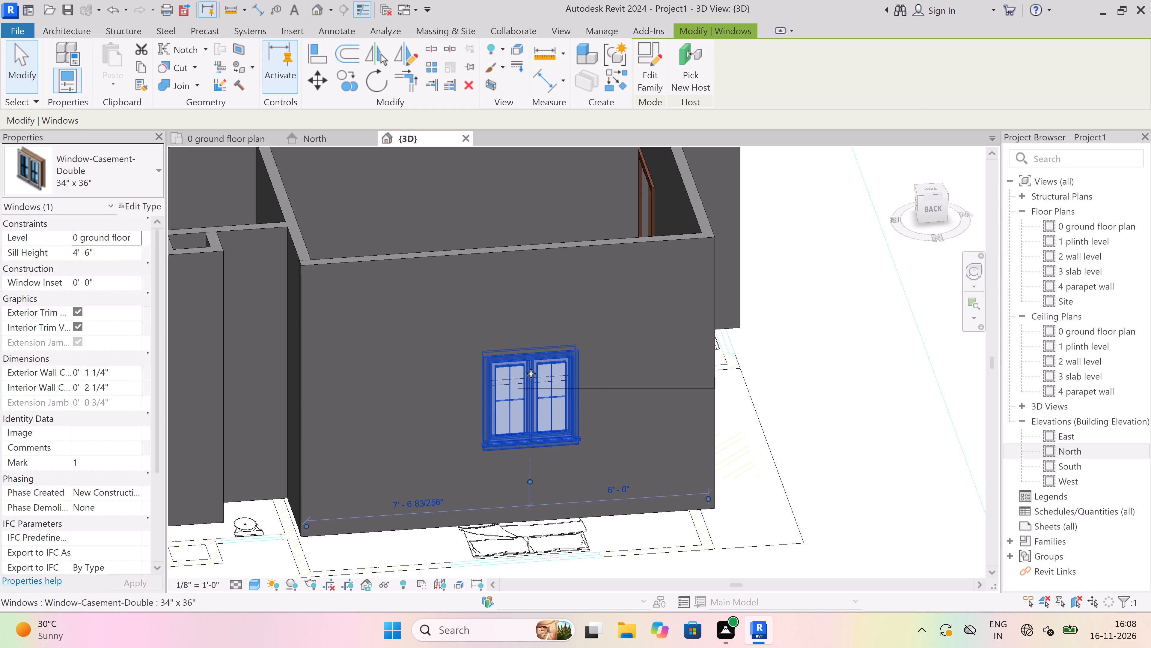
key("Escape")
Set the sill height of the northeast bedroom's north-wall casement window to 4' 6".
scroll(727, 434, "down", 12)
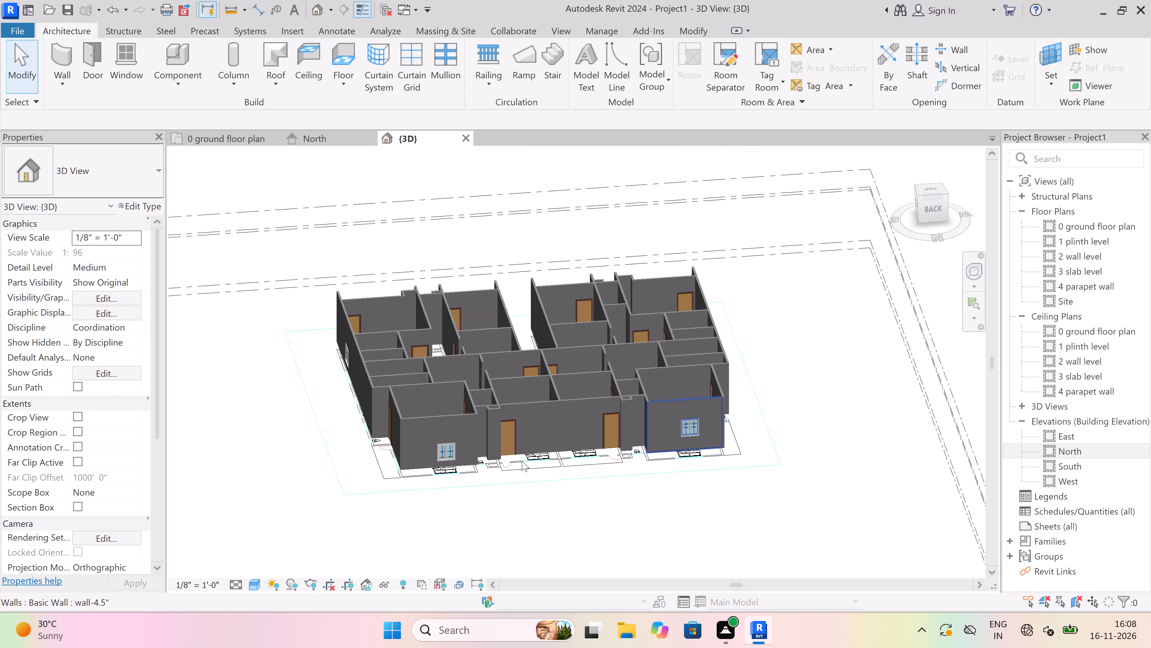
scroll(337, 439, "up", 3)
scroll(407, 436, "up", 3)
scroll(542, 435, "up", 3)
left_click(549, 459)
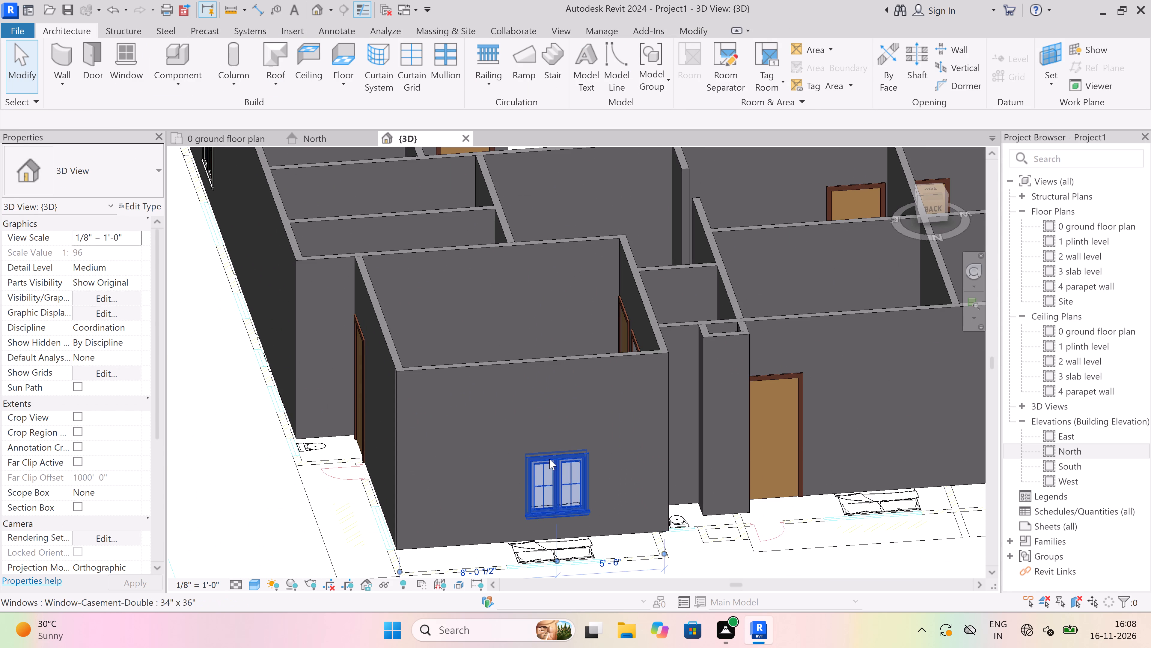
left_click(114, 254)
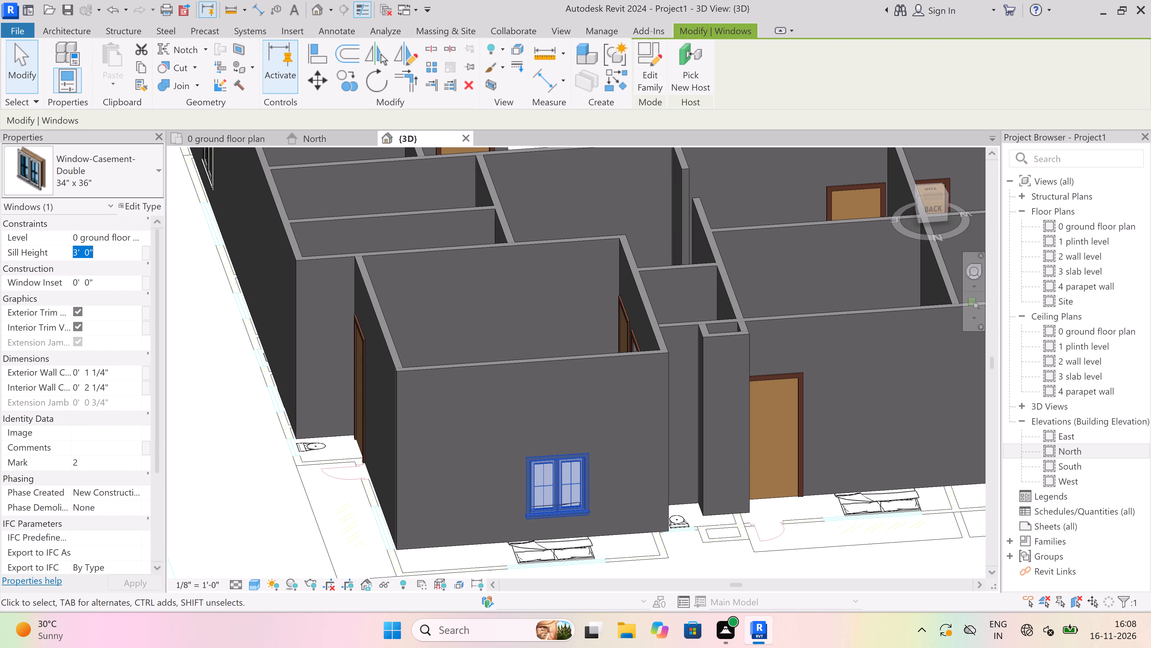
key("BackSpace")
type("4'5")
key("BackSpace")
type("6\"")
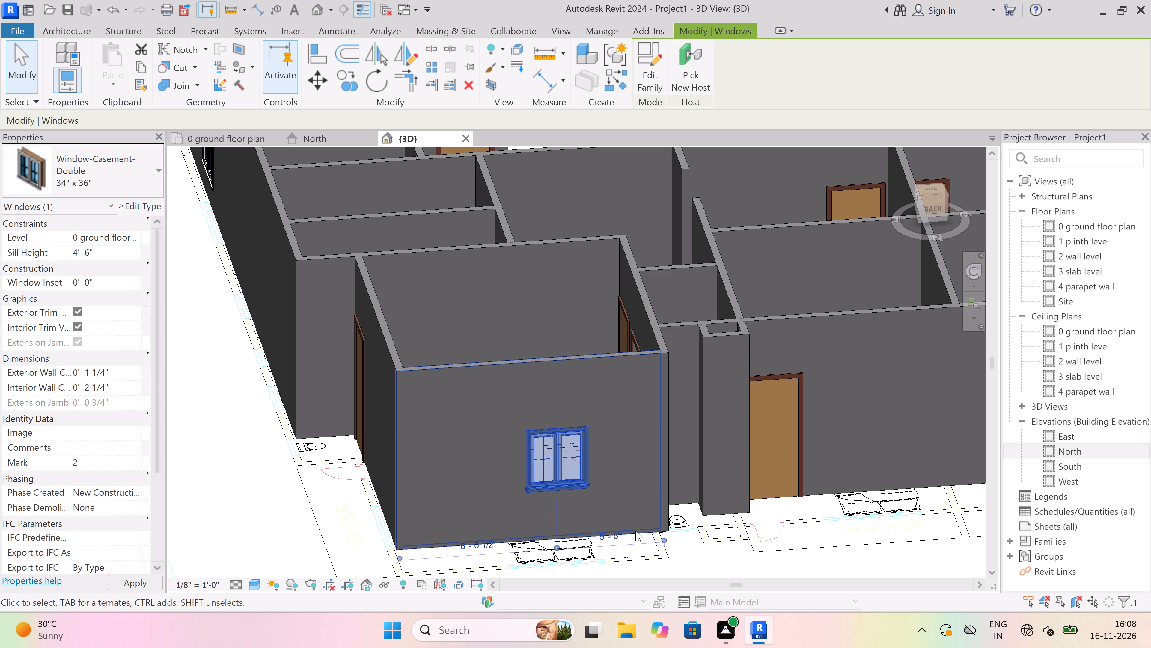
key("Escape")
Set the sill height of the southeast bedroom's east-wall casement window to 4' 6".
scroll(619, 448, "down", 5)
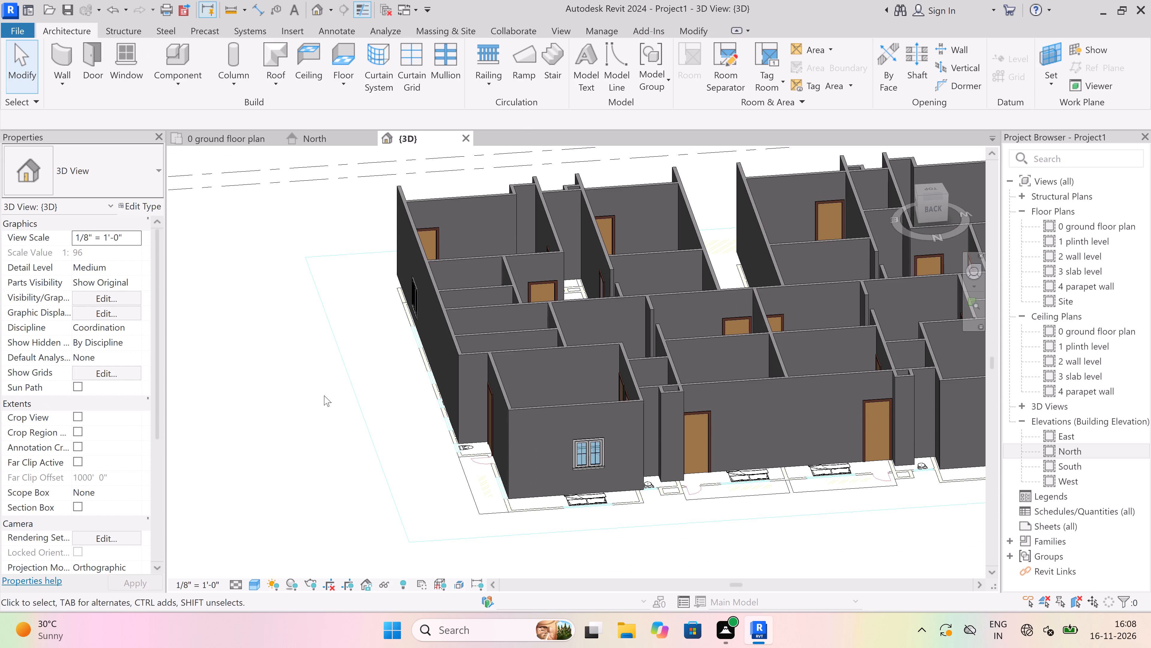
middle_click_drag(324, 408, 563, 351, "shift")
scroll(677, 451, "up", 4)
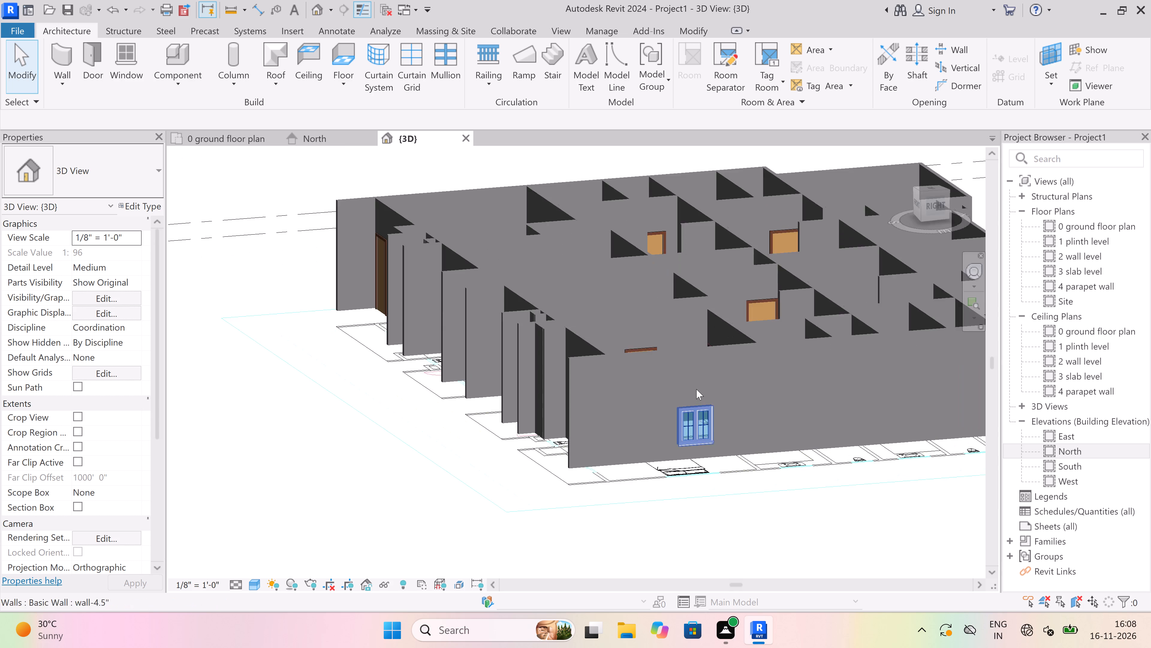
scroll(696, 389, "up", 3)
scroll(703, 420, "up", 3)
left_click(701, 388)
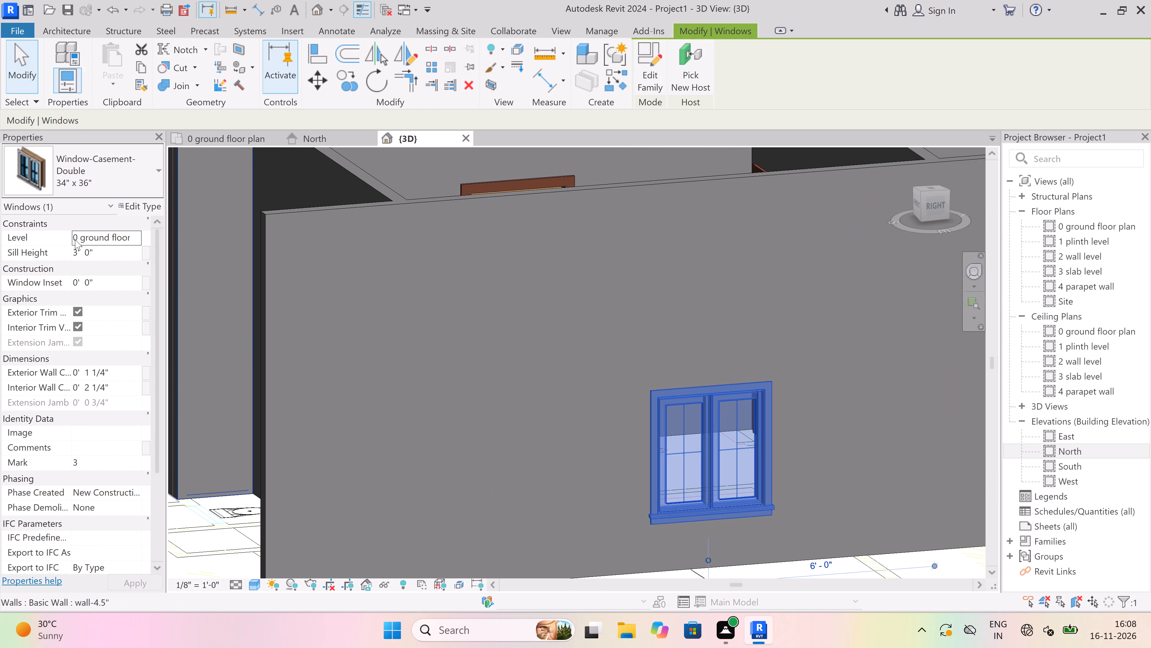
left_click(113, 253)
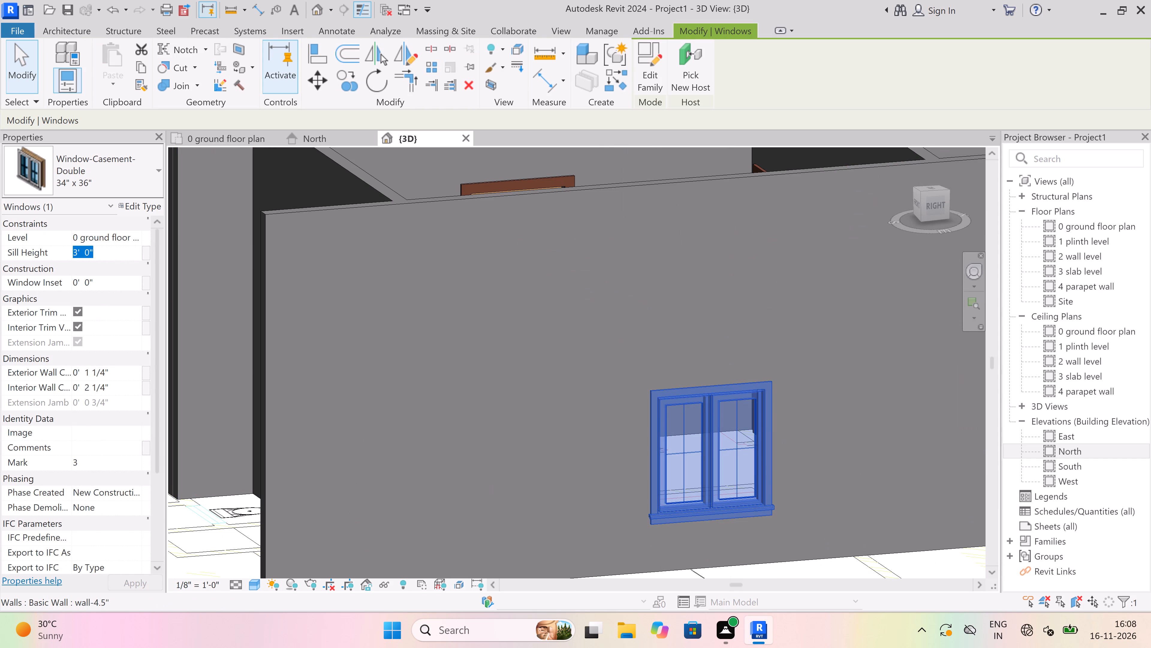
key("BackSpace")
type("4'6\"")
scroll(115, 251, "down", 3)
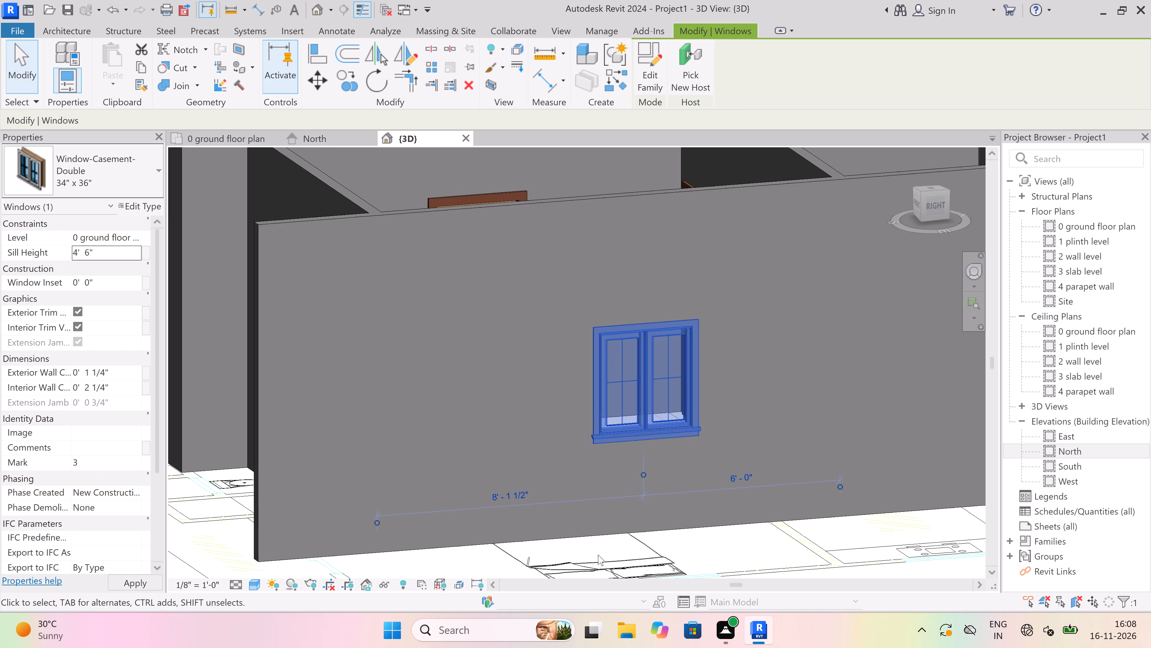
scroll(589, 492, "down", 3)
left_click(635, 541)
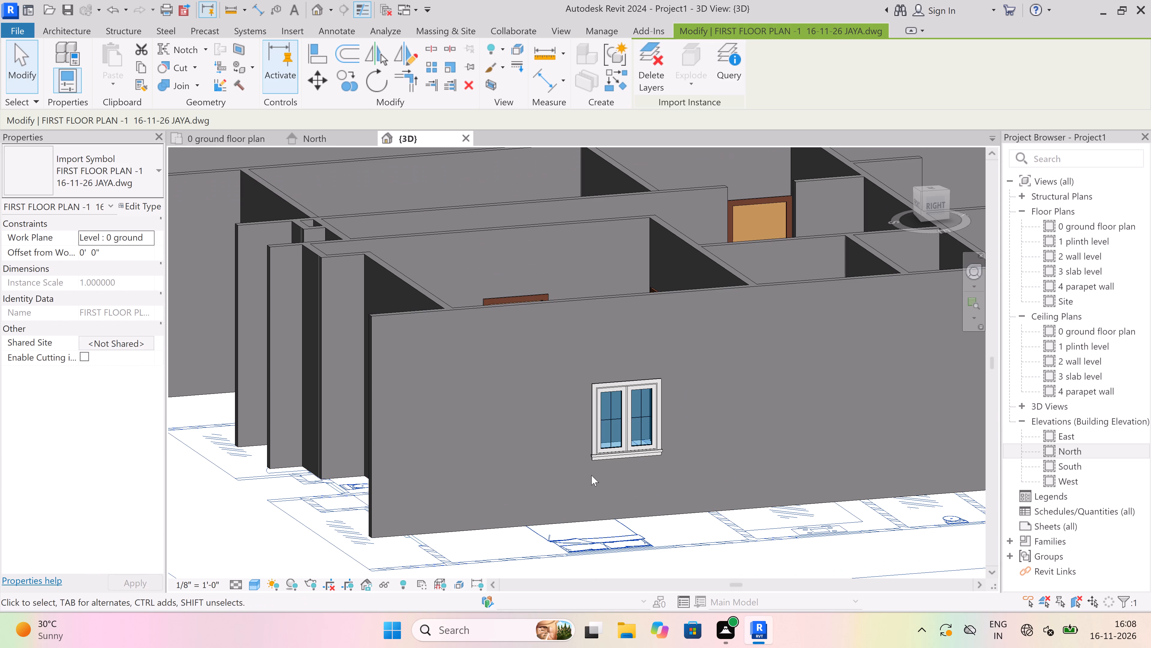
key("Escape")
Examine the bedroom windows and exterior walls from several sides of the building in the 3D view.
scroll(575, 456, "down", 9)
middle_click_drag(417, 407, 424, 465)
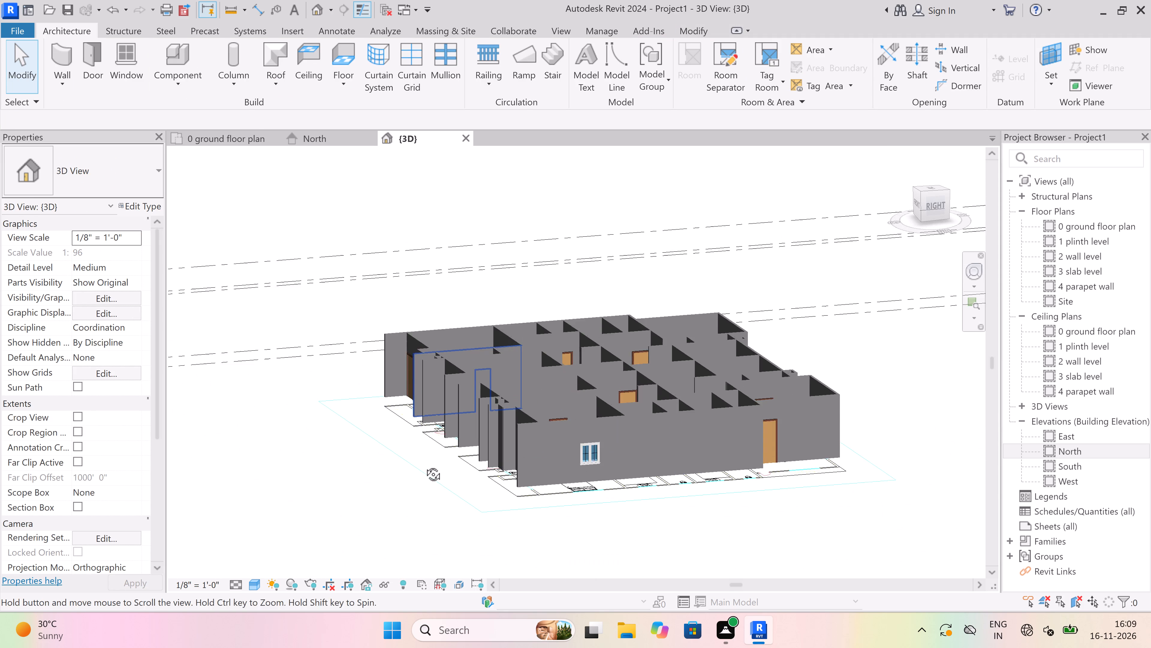
middle_click_drag(424, 465, 557, 486)
middle_click_drag(495, 431, 486, 481, "shift")
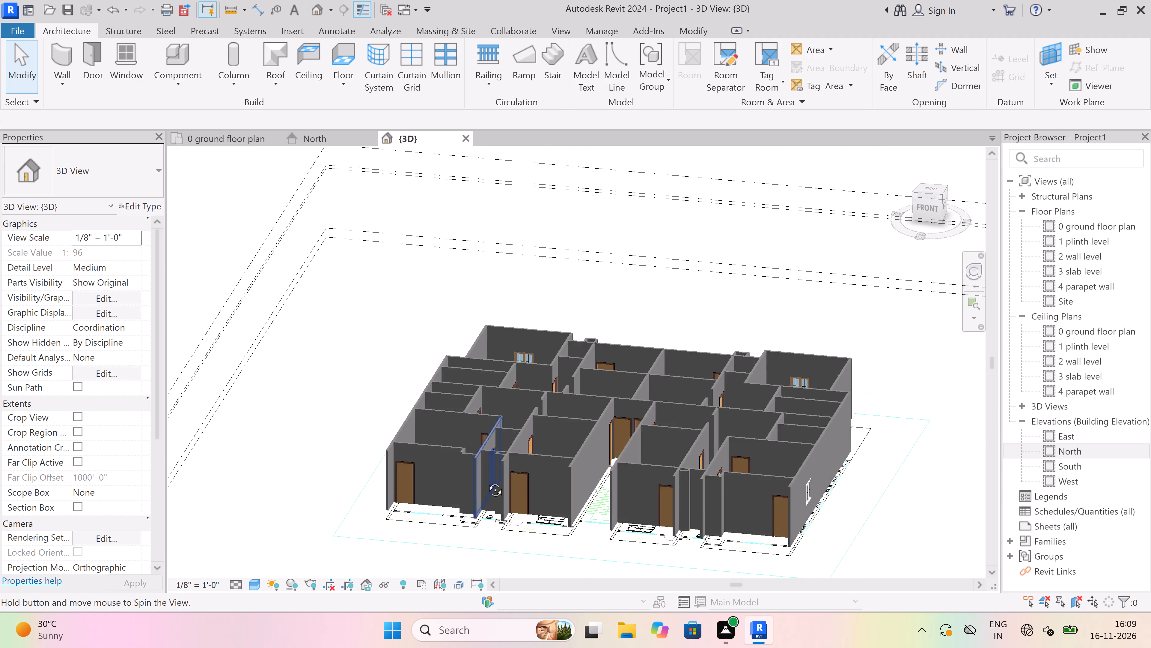
middle_click_drag(486, 481, 484, 564, "shift")
scroll(446, 450, "up", 3)
scroll(456, 386, "down", 8)
scroll(561, 387, "up", 3)
scroll(619, 346, "up", 4)
scroll(708, 320, "up", 4)
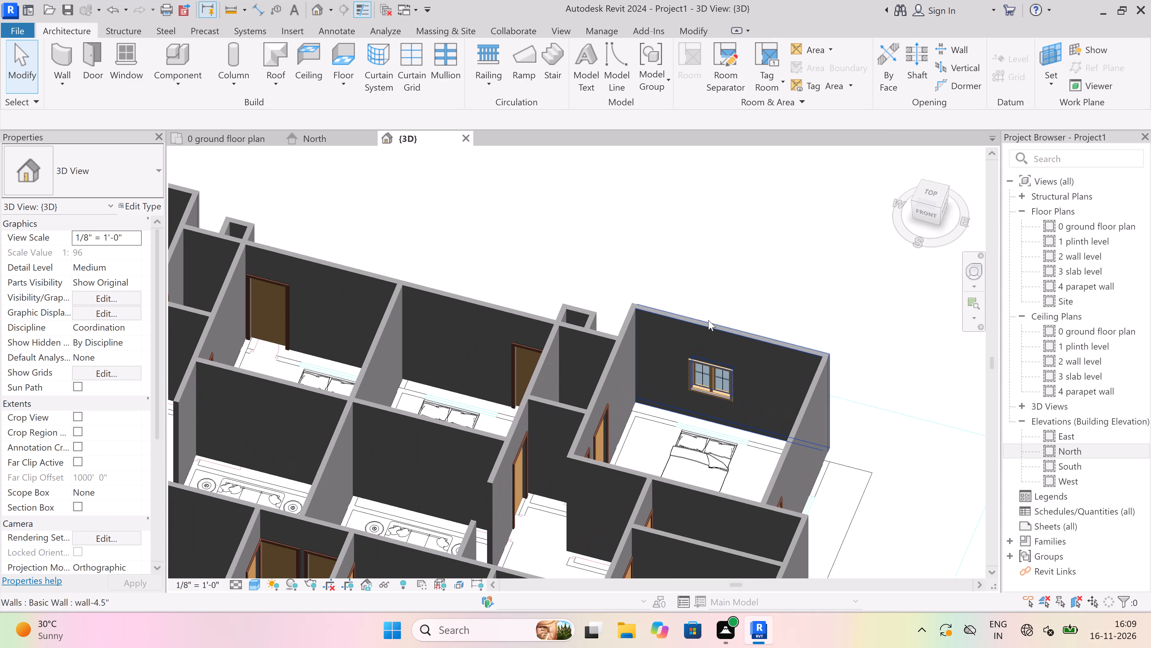
scroll(621, 328, "down", 9)
middle_click_drag(522, 365, 523, 365)
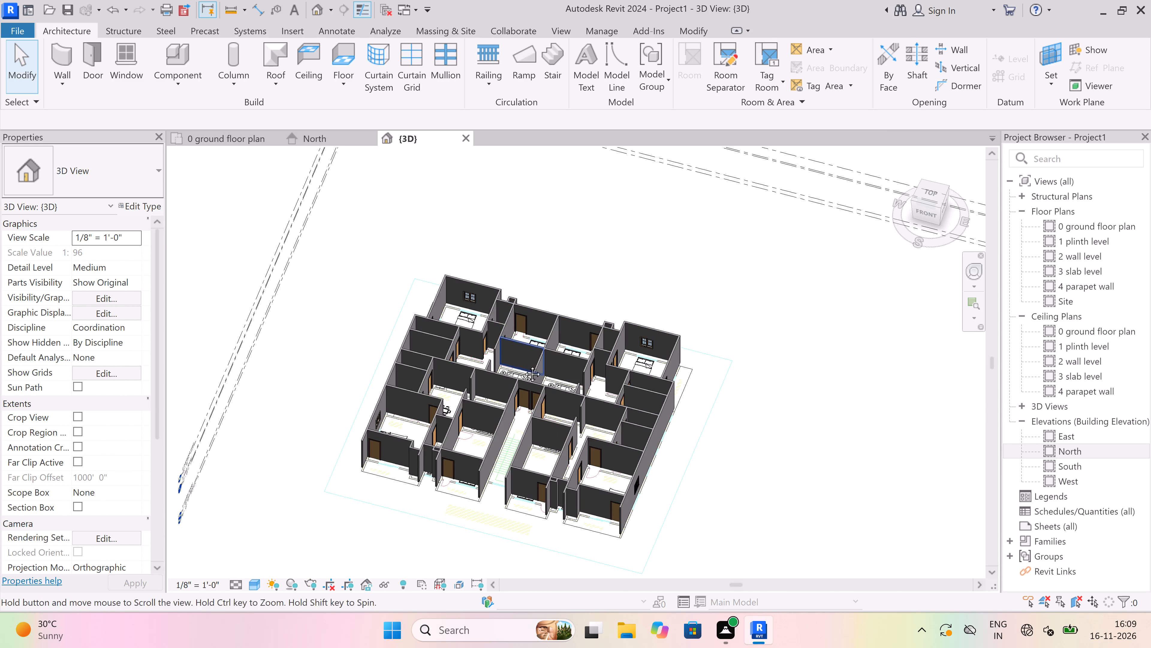
middle_click_drag(523, 365, 621, 375)
middle_click_drag(355, 400, 518, 362, "shift")
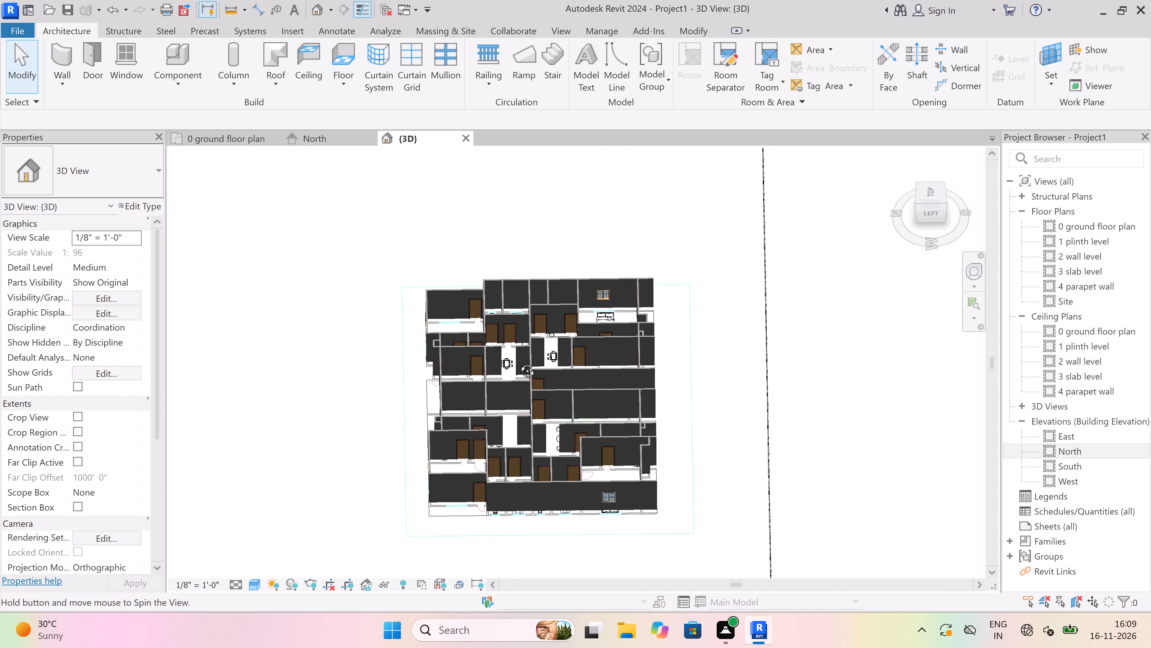
middle_click_drag(518, 362, 517, 346, "shift")
scroll(517, 346, "down", 1, "shift")
middle_click_drag(414, 457, 582, 495, "shift")
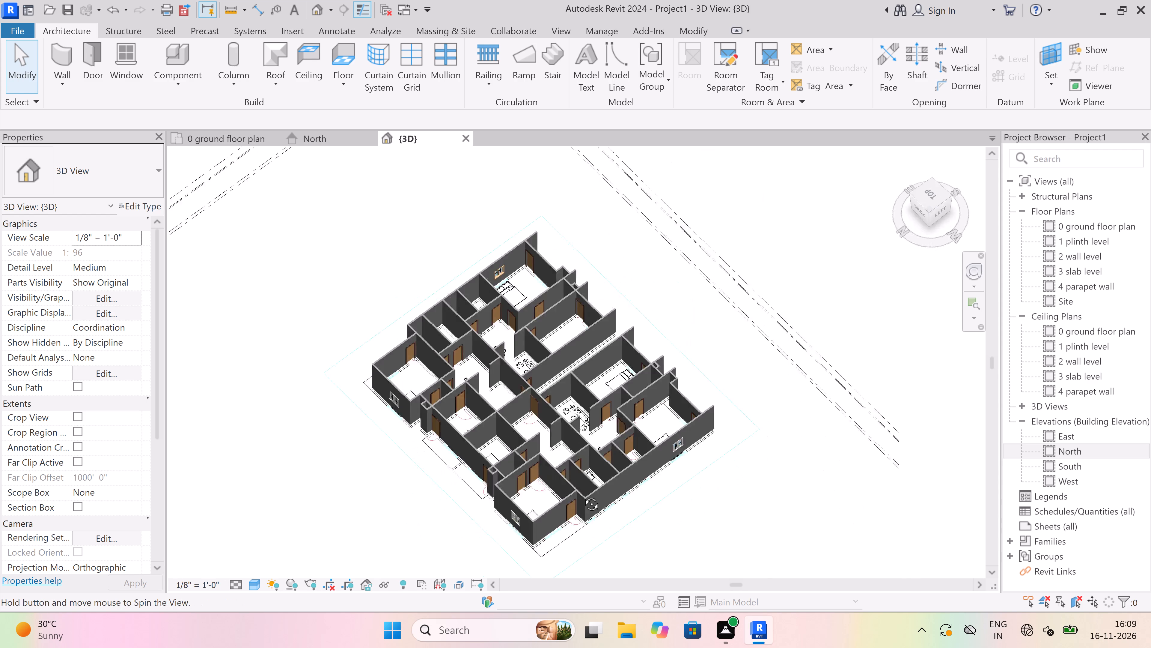
middle_click_drag(582, 495, 391, 407, "shift")
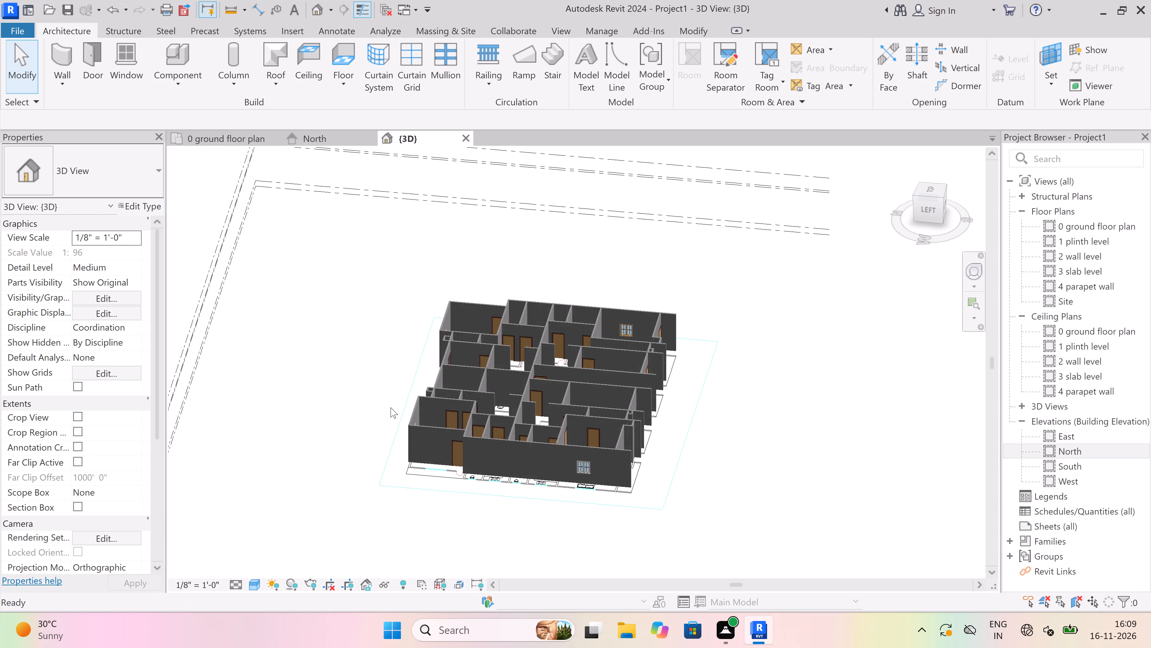
middle_click_drag(578, 410, 385, 469, "shift")
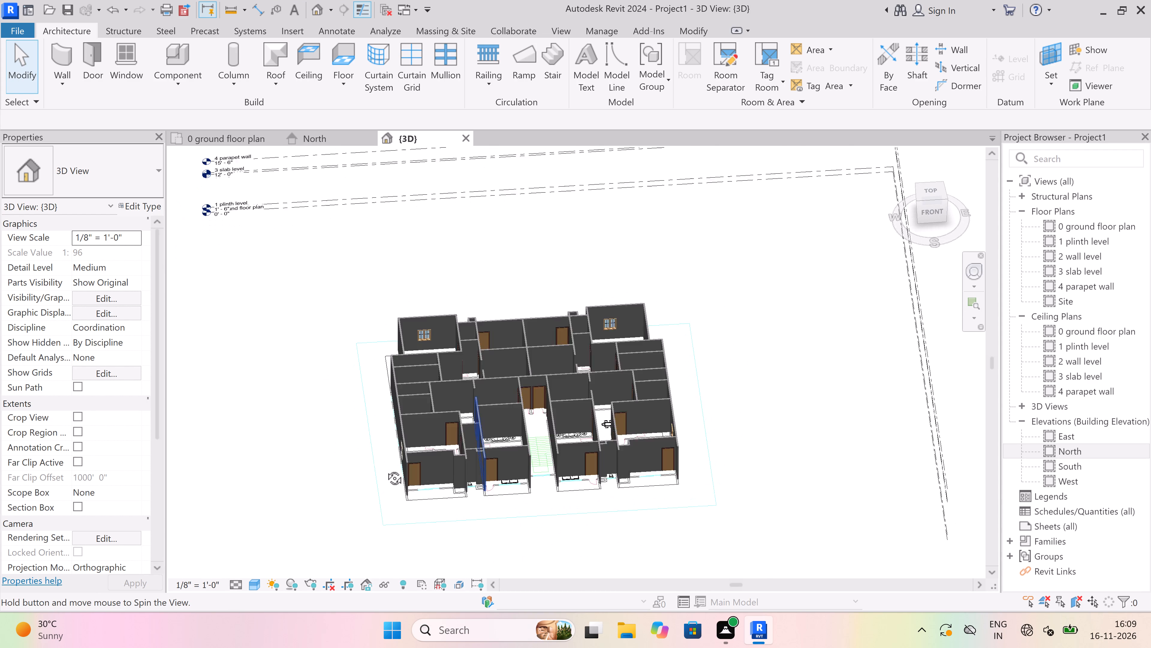
middle_click_drag(385, 469, 383, 467, "shift")
scroll(513, 358, "up", 1)
In the ground floor plan, place a Fixed 16" x 24" window with a 7' 0" sill height in the northwest 4'0"x6'3" toilet's north wall, behind the WC.
left_click(216, 136)
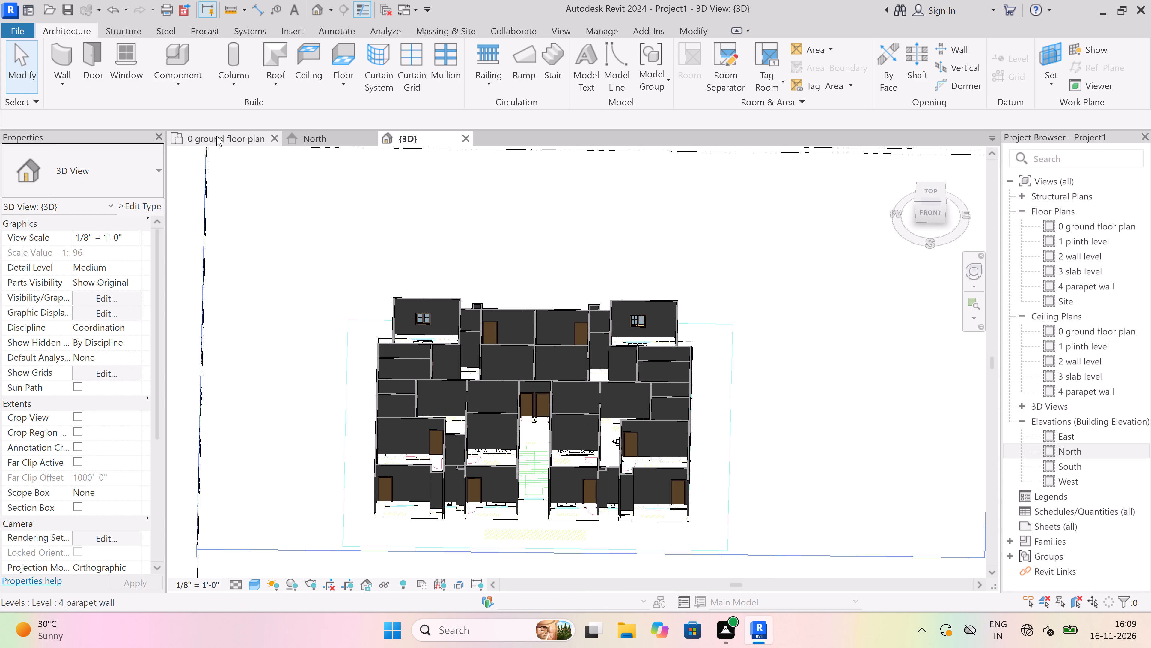
scroll(349, 364, "down", 3)
scroll(455, 213, "up", 3)
scroll(552, 305, "up", 3)
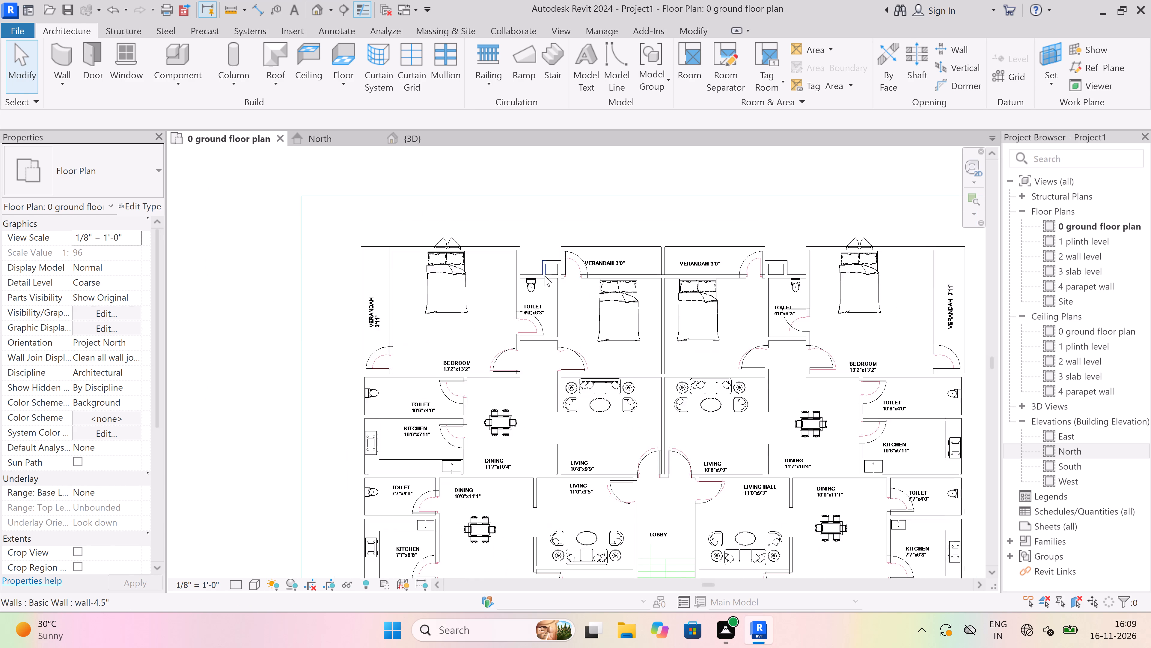
scroll(540, 273, "up", 7)
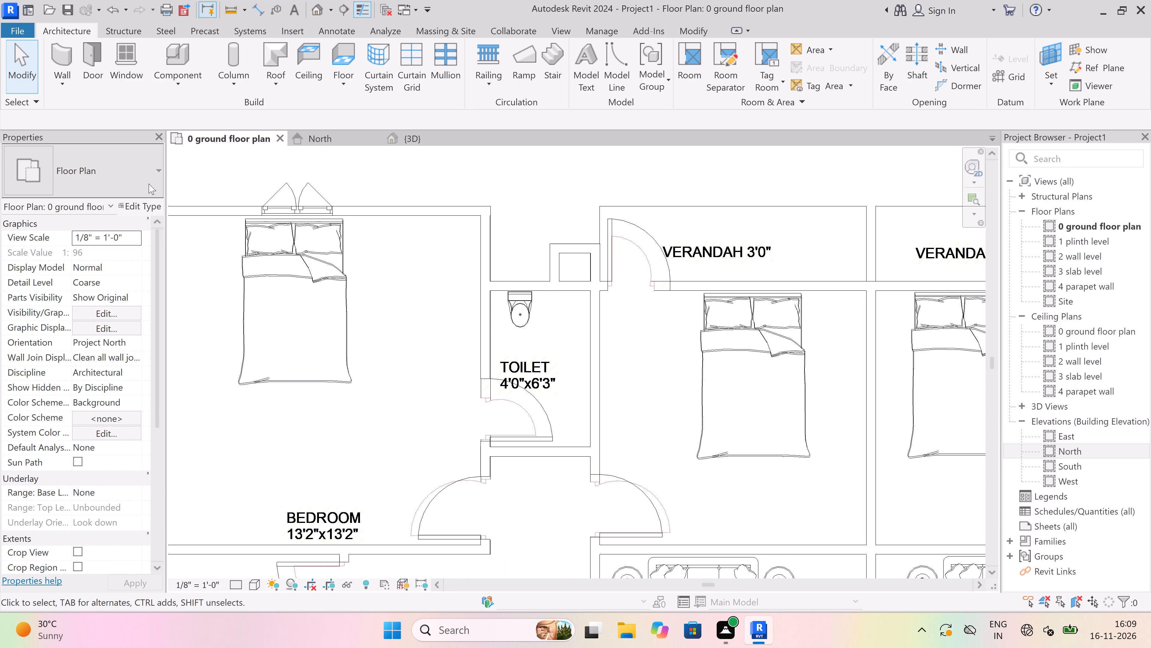
left_click(88, 82)
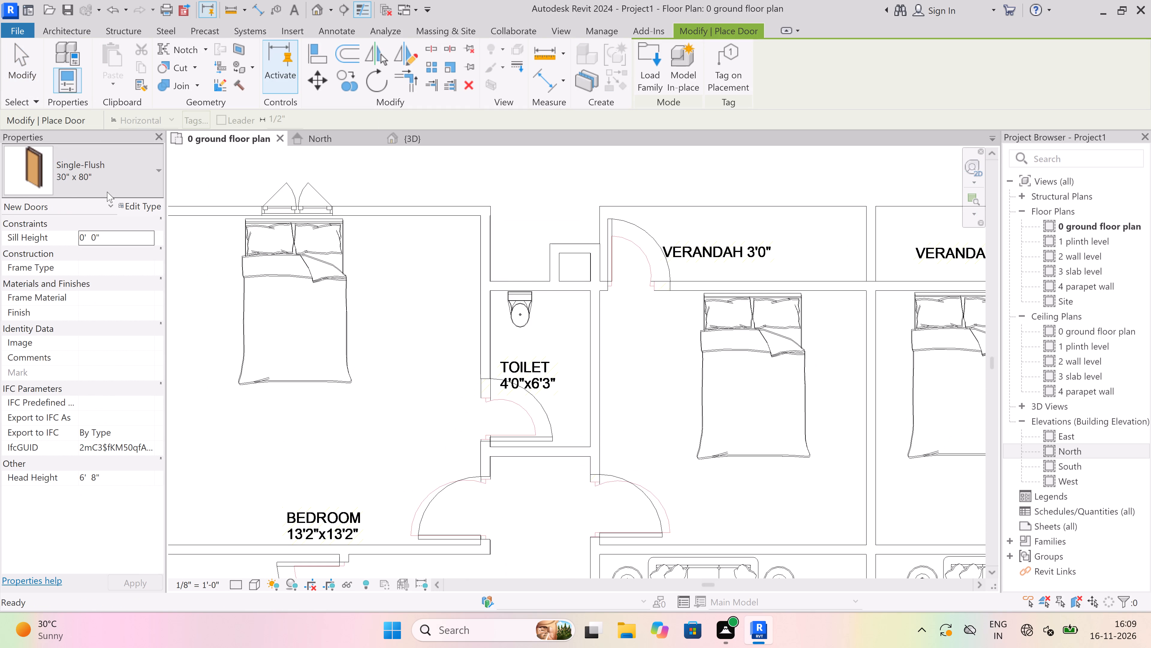
left_click(74, 30)
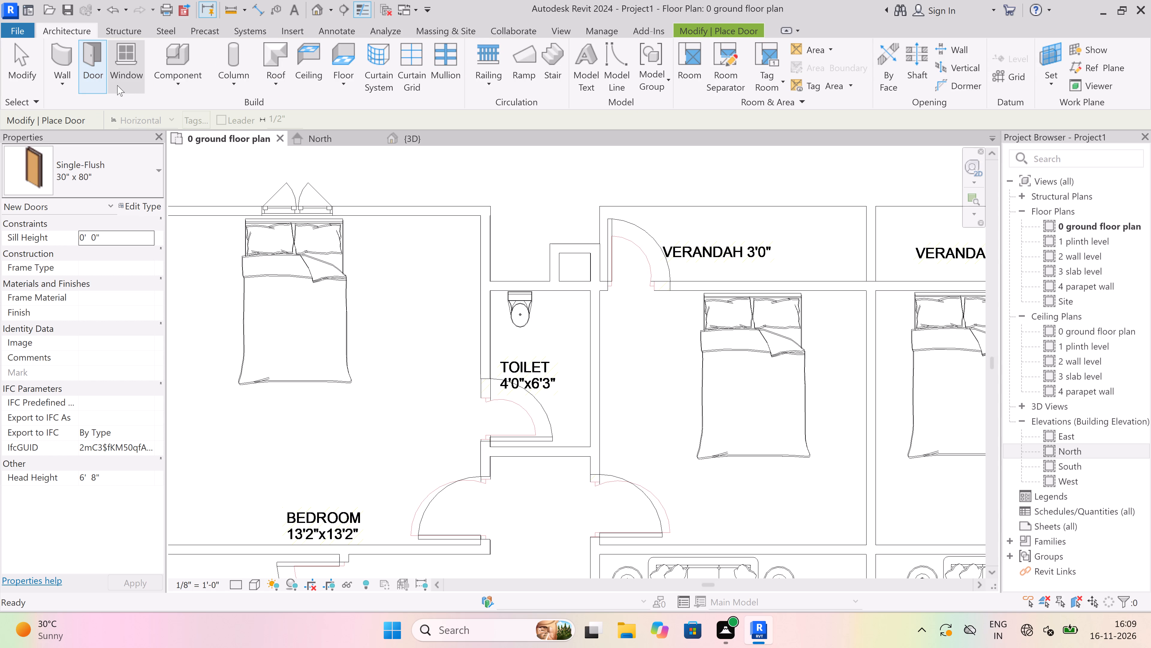
left_click(118, 88)
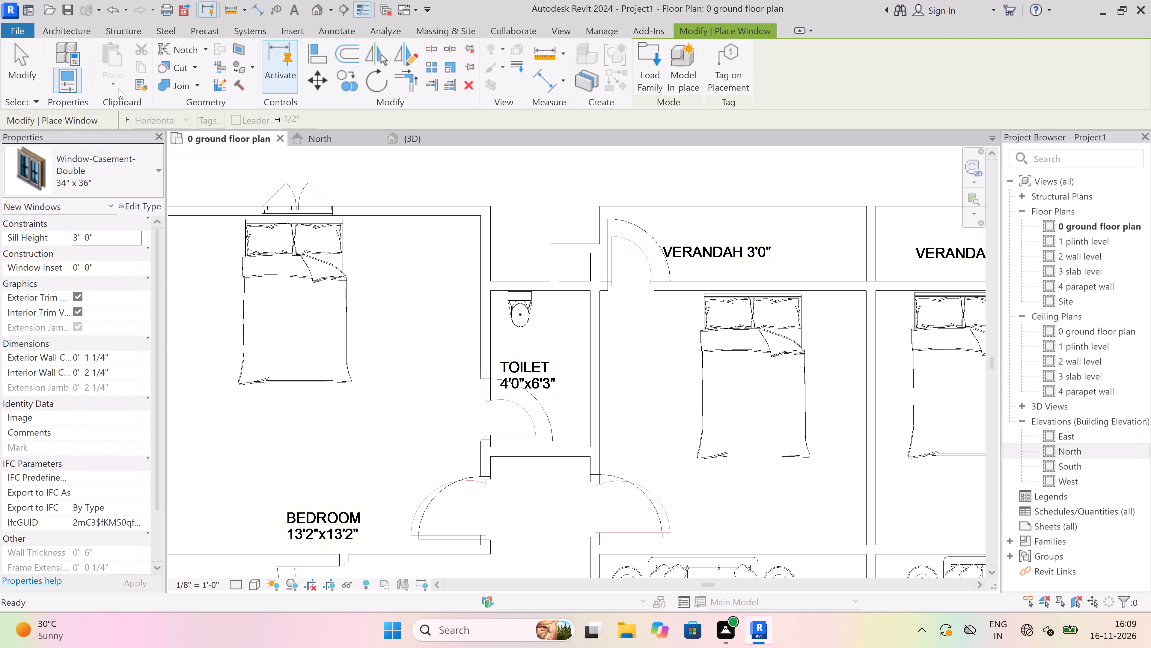
left_click(126, 184)
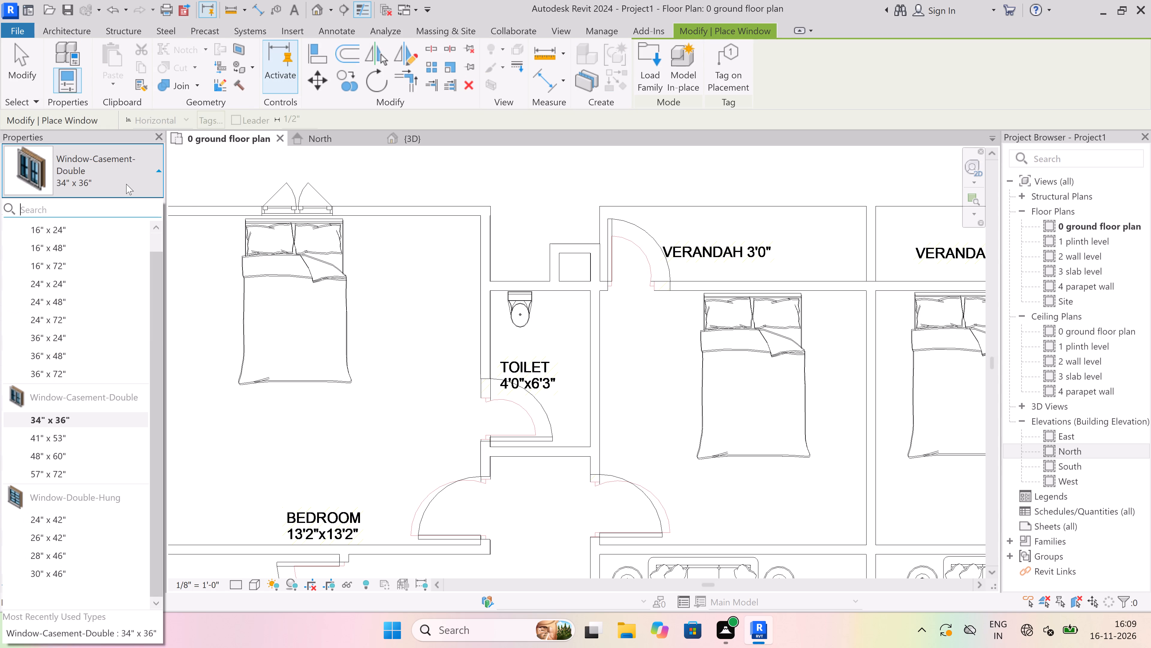
left_click(86, 229)
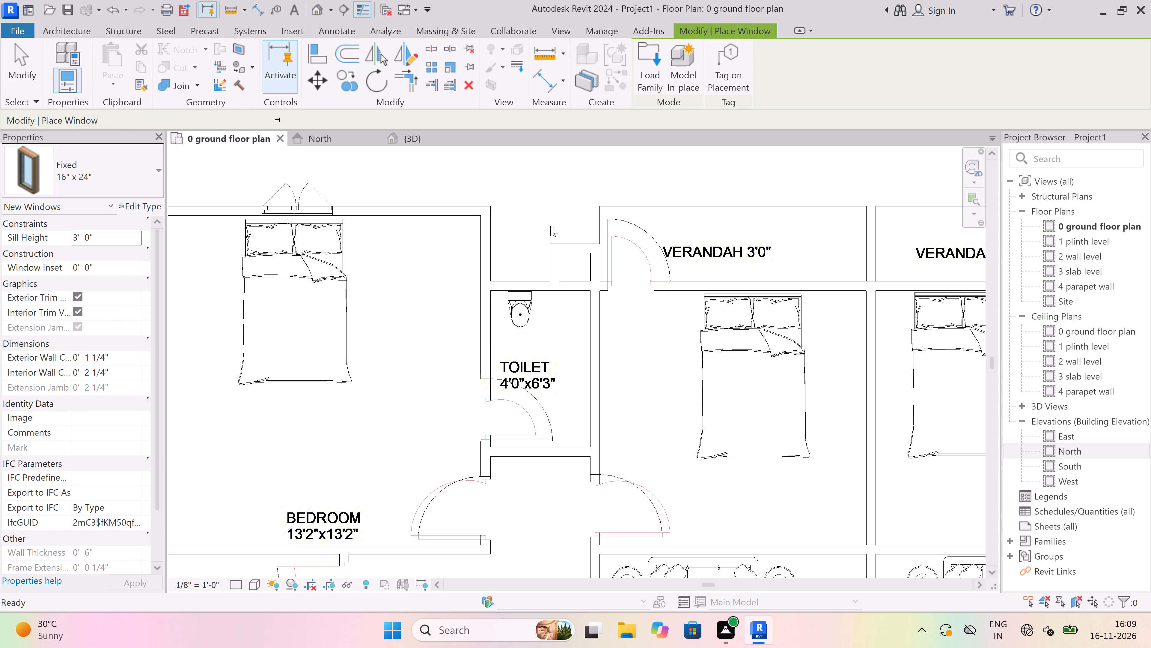
scroll(520, 280, "up", 3)
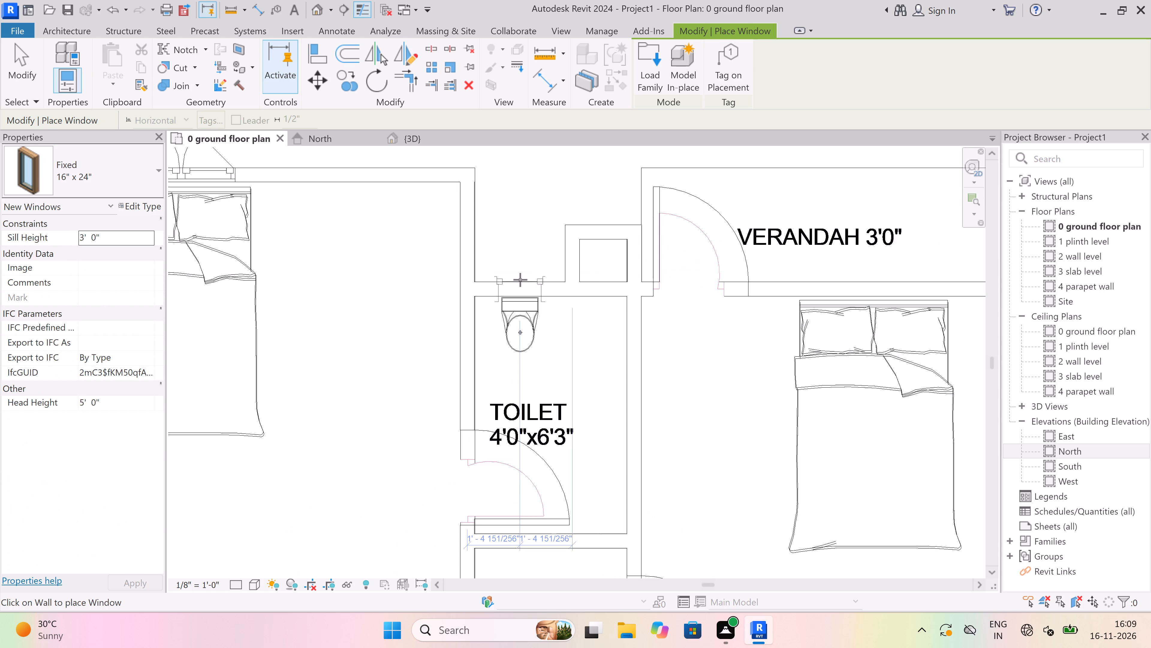
scroll(520, 280, "up", 3)
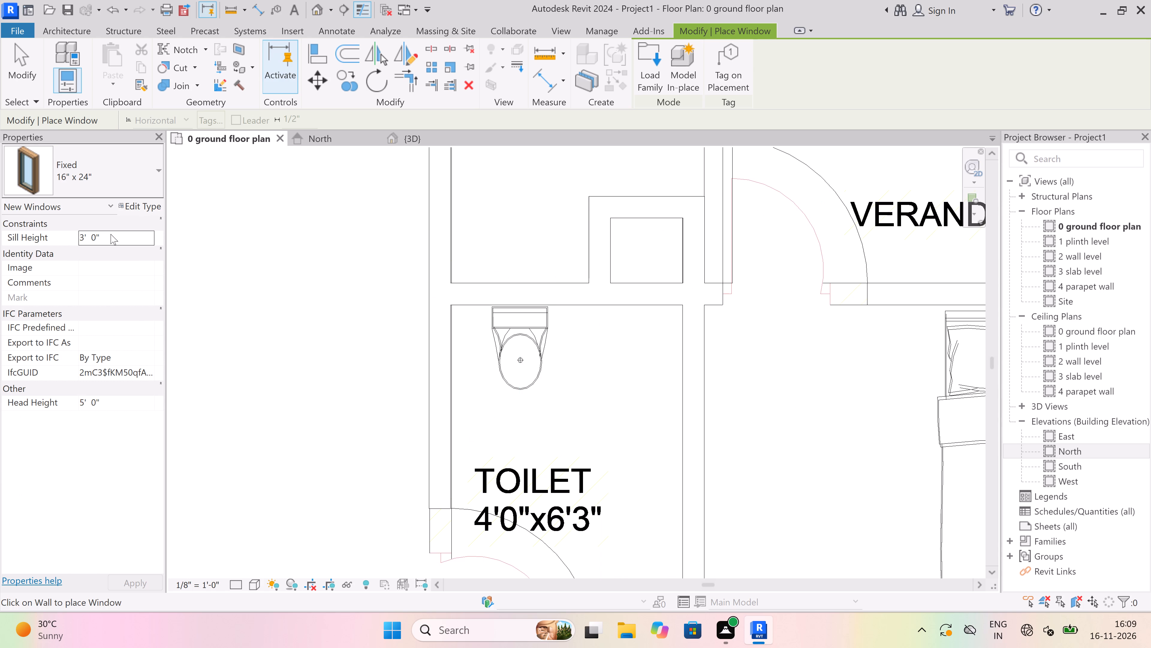
left_click(111, 236)
key("BackSpace")
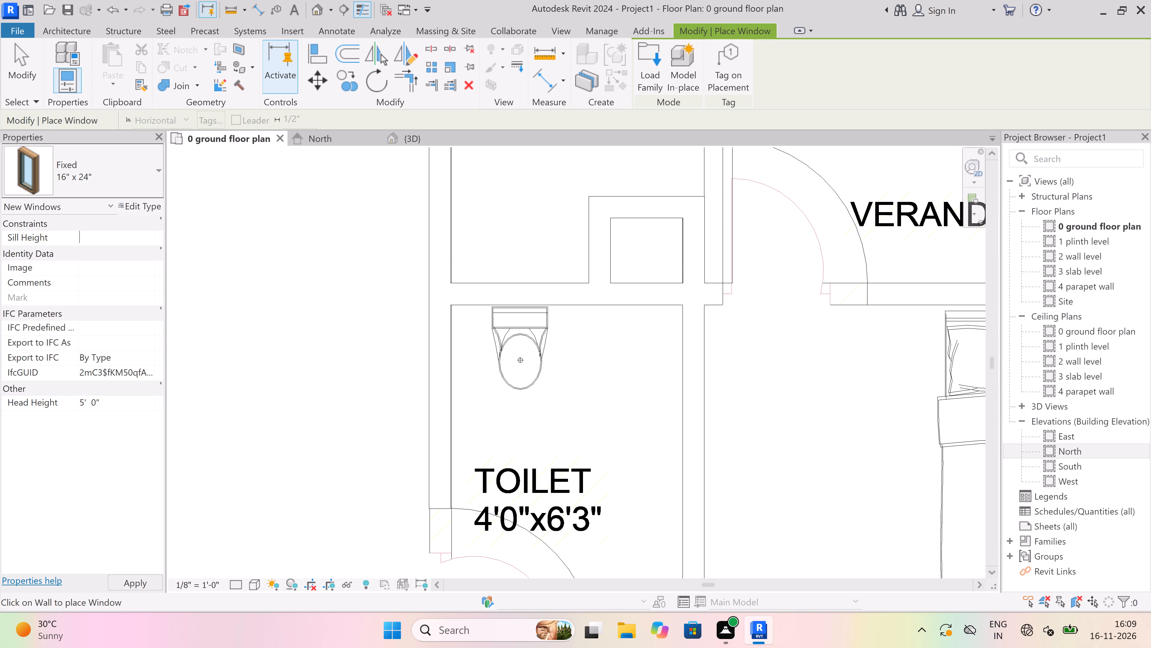
type("7'")
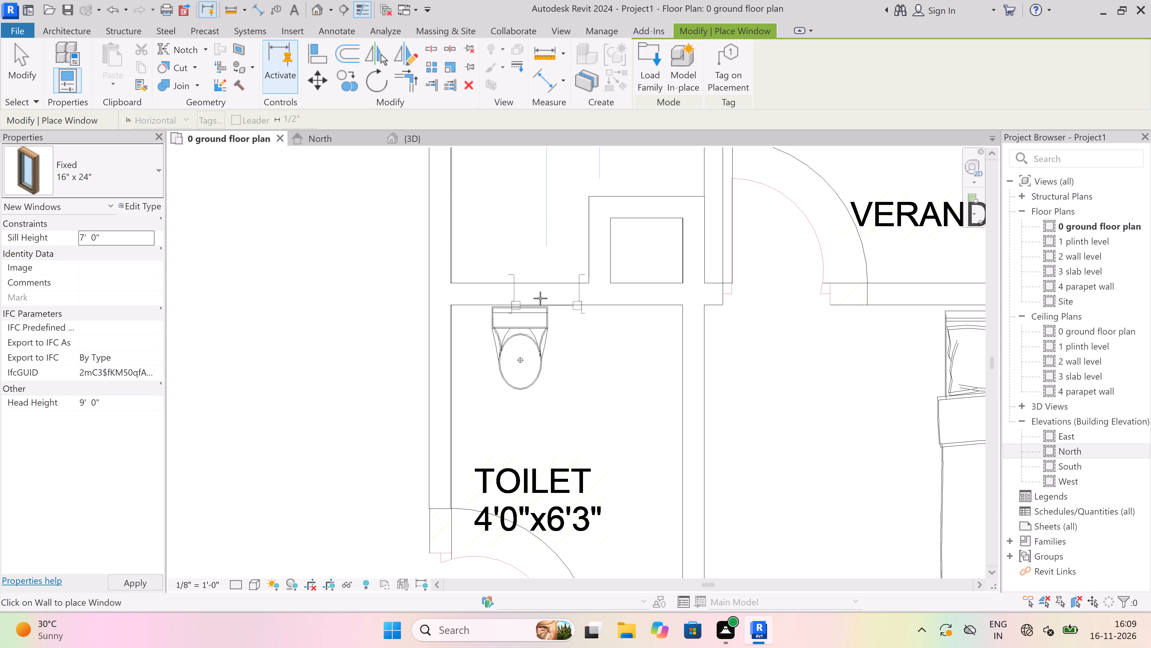
scroll(513, 294, "up", 5)
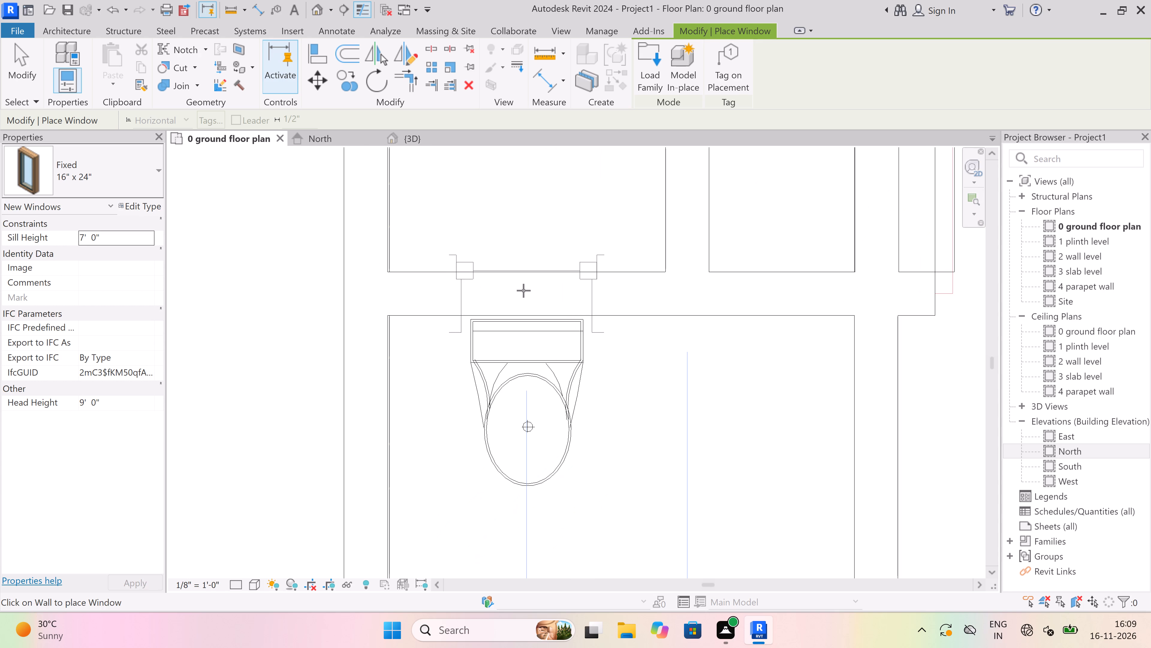
left_click(523, 290)
Place a Fixed 16" x 24" window with a 7' 0" sill in the west exterior wall of the western 10'6"x4'0" toilet, behind the WC.
scroll(524, 290, "down", 9)
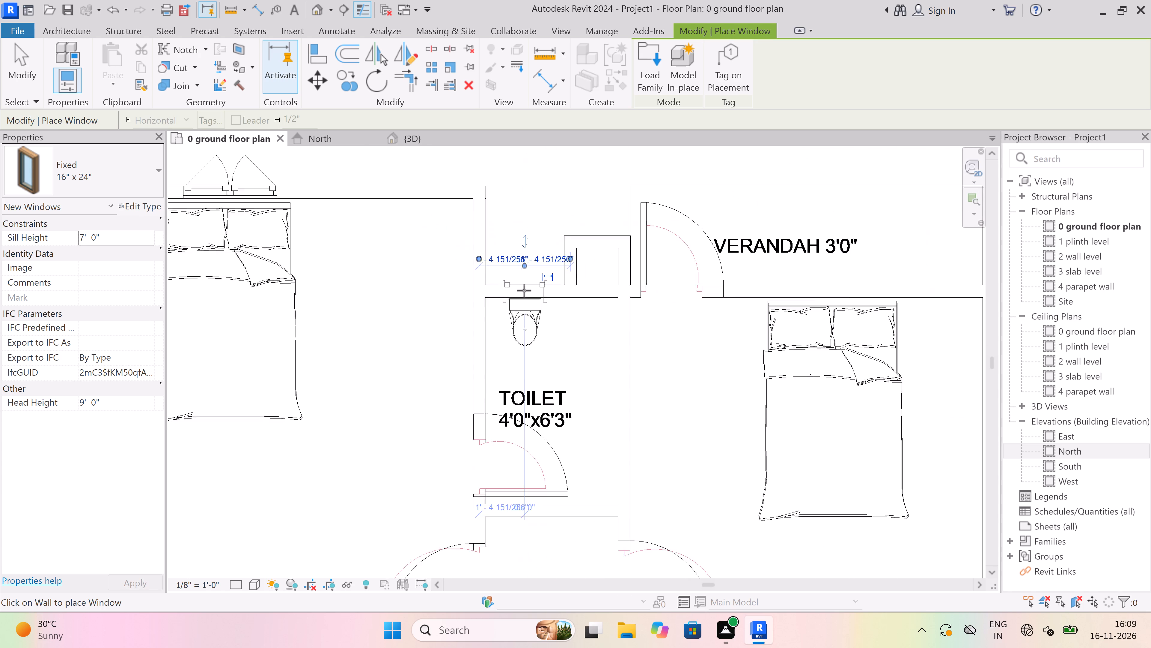
scroll(524, 290, "down", 9)
scroll(352, 428, "up", 4)
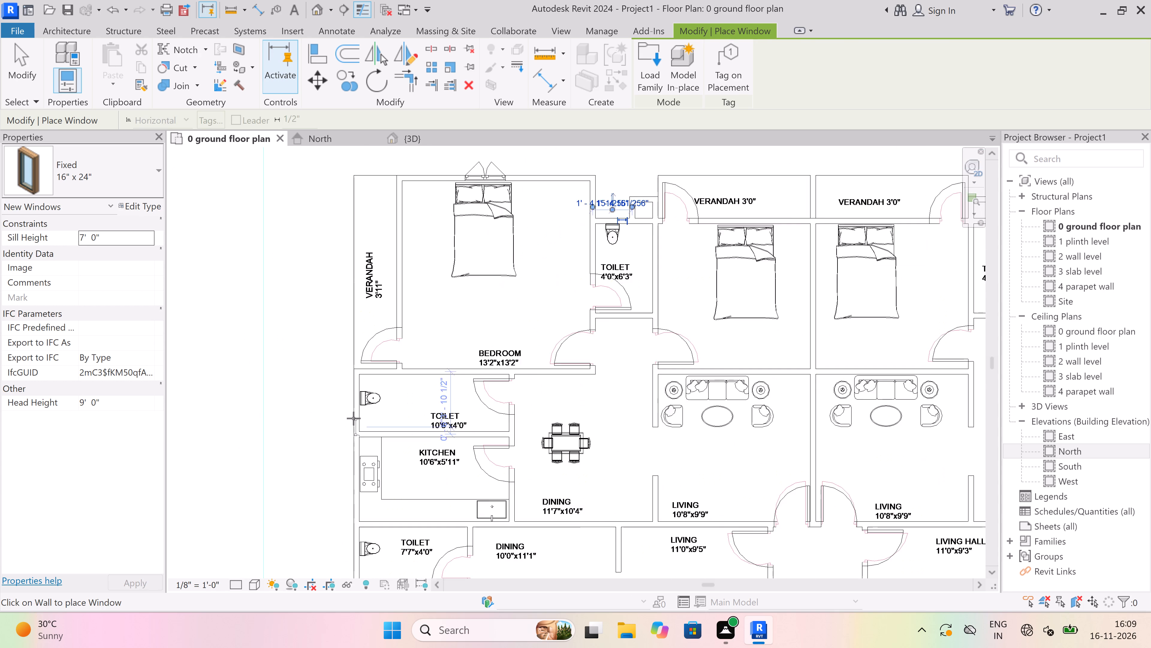
scroll(353, 417, "up", 12)
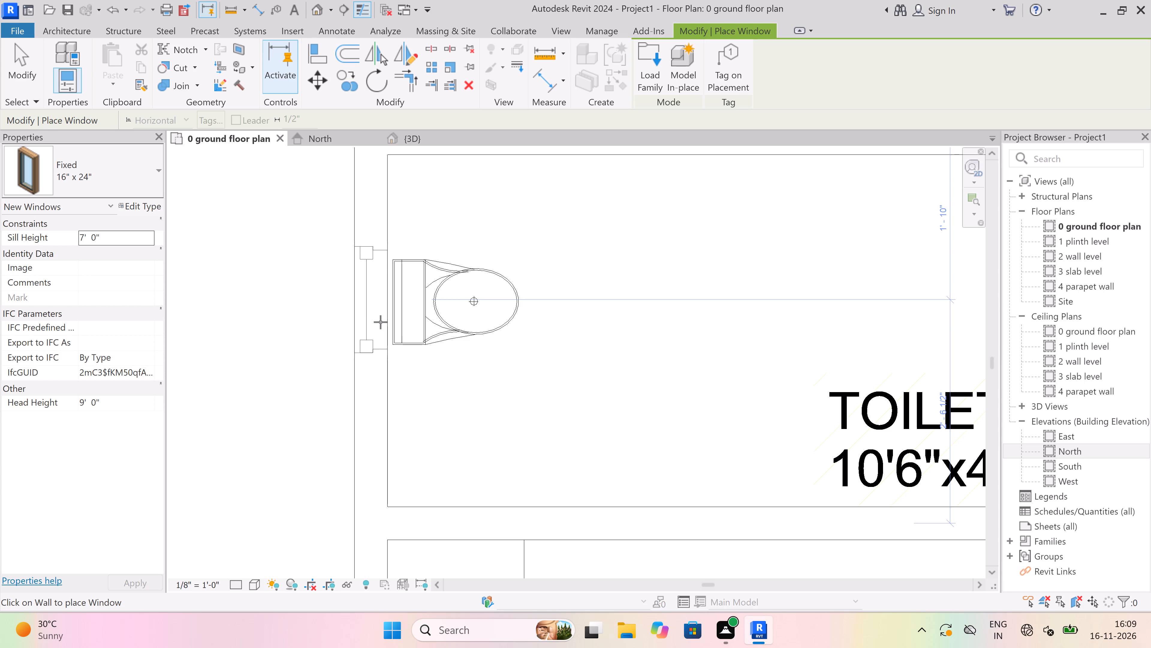
left_click(374, 295)
Place a Fixed 16" x 24" window with a 7' 0" sill in the west exterior wall of the western 7'7"x4'0" toilet, behind the WC.
scroll(374, 295, "down", 4)
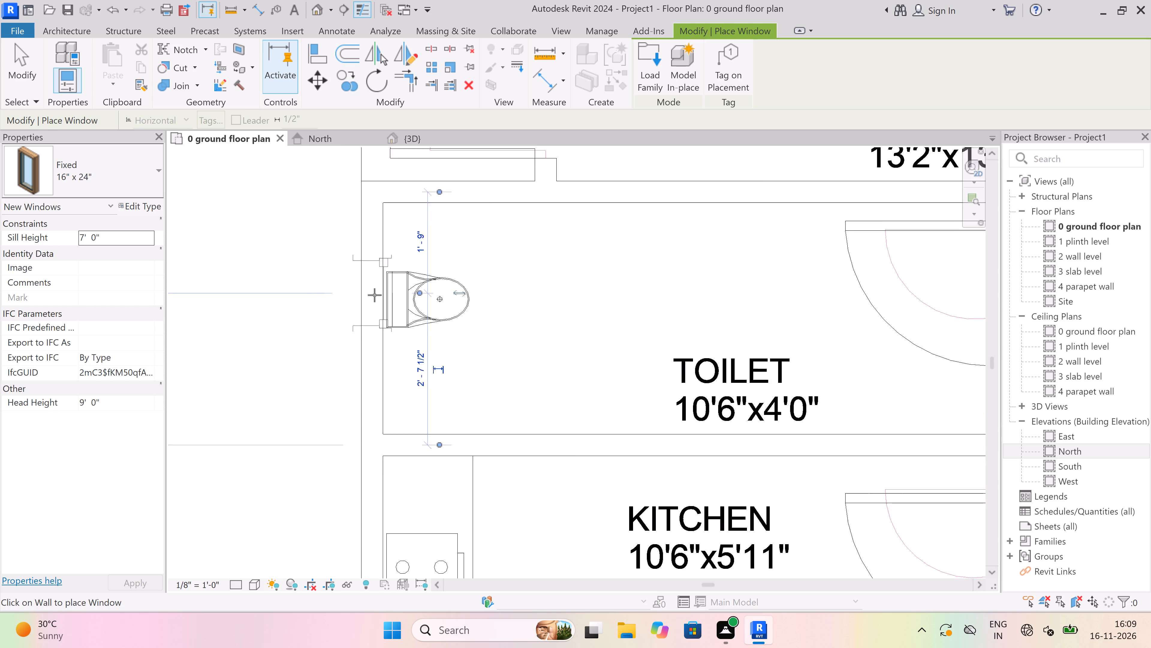
scroll(374, 295, "down", 10)
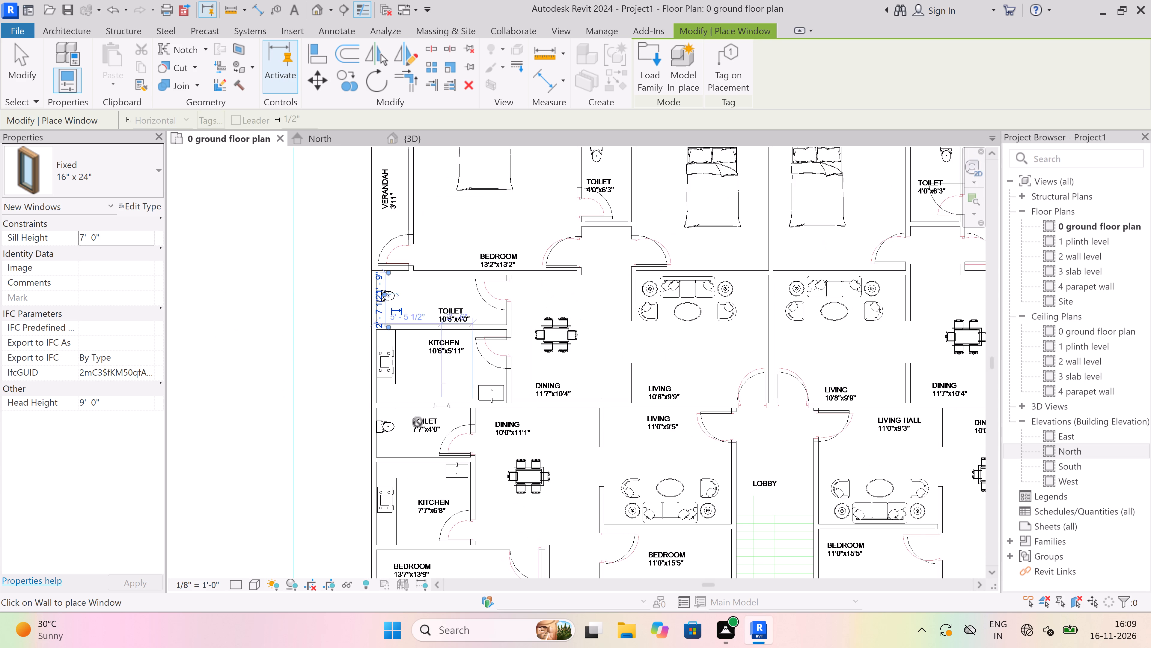
scroll(418, 422, "down", 3)
scroll(389, 442, "up", 17)
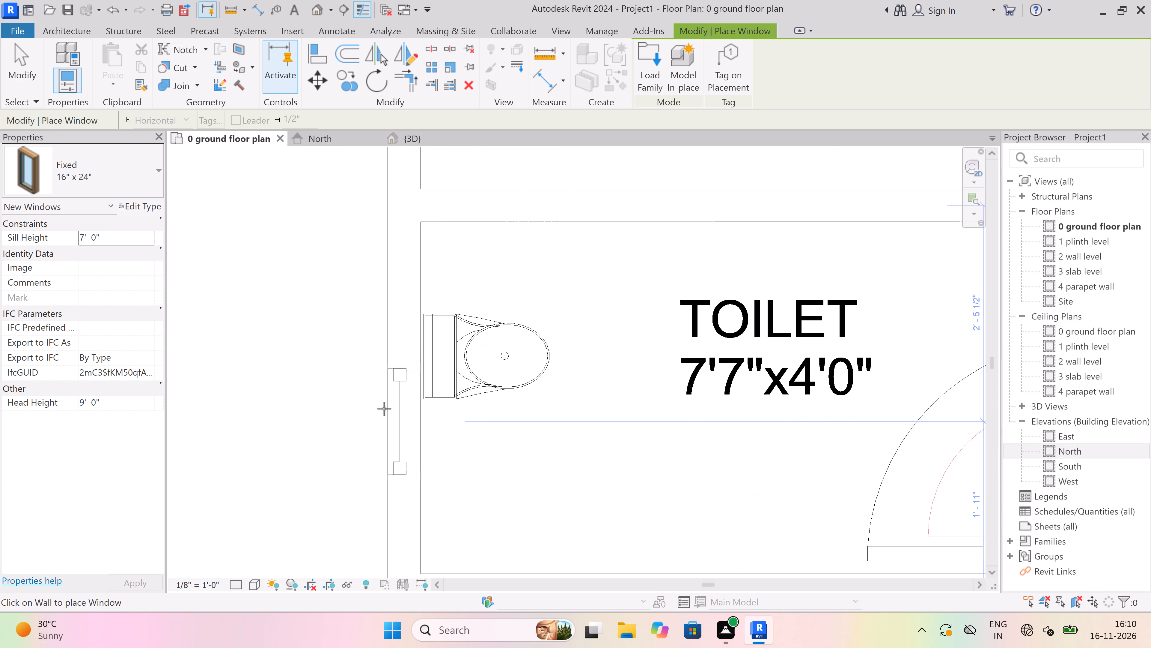
left_click(391, 362)
Place a Fixed 16" x 24" window with a 7' 0" sill in the south wall of the southwest 4'0"x9'0" toilet, behind the WC.
scroll(333, 365, "down", 12)
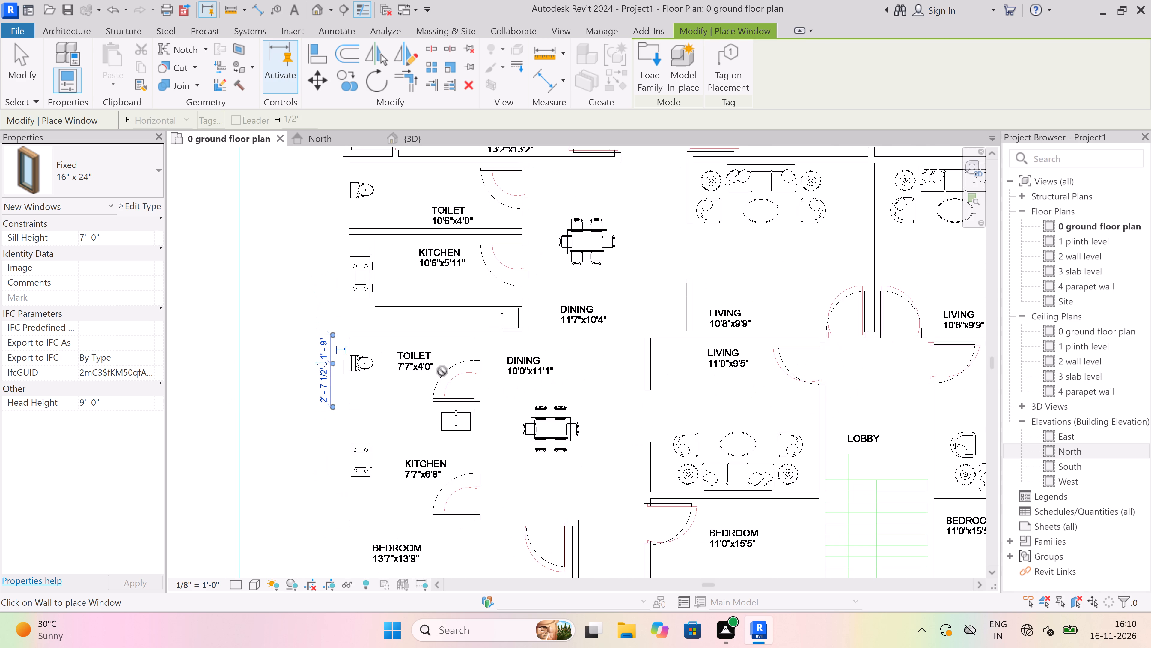
scroll(347, 371, "down", 4)
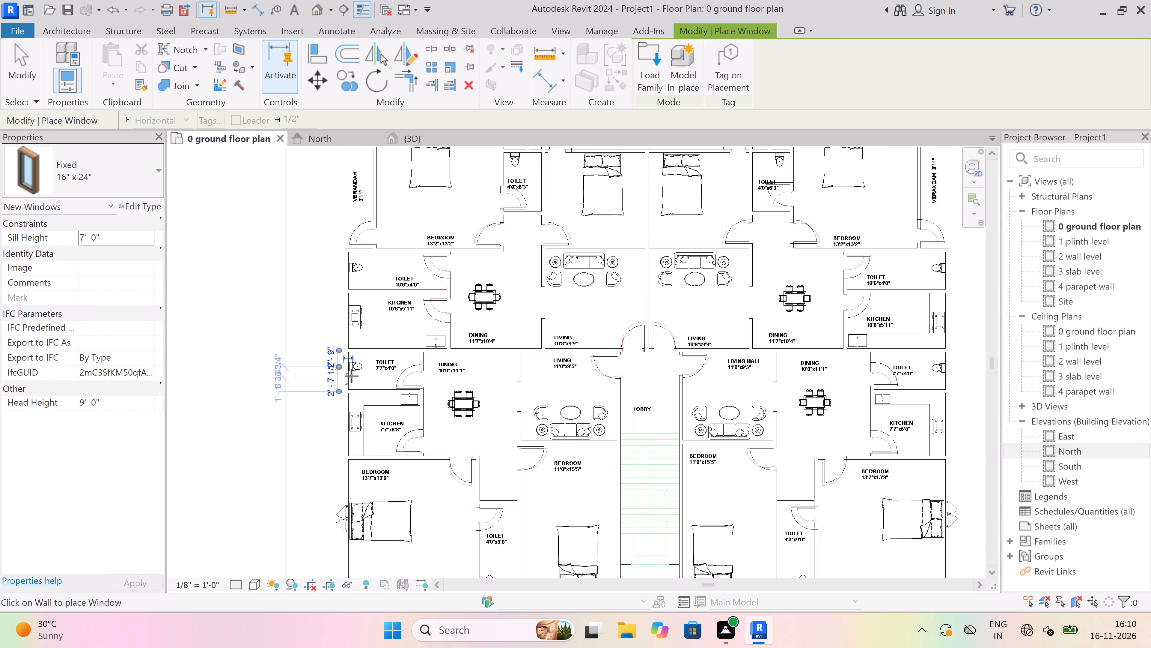
scroll(351, 376, "down", 4)
scroll(412, 505, "up", 8)
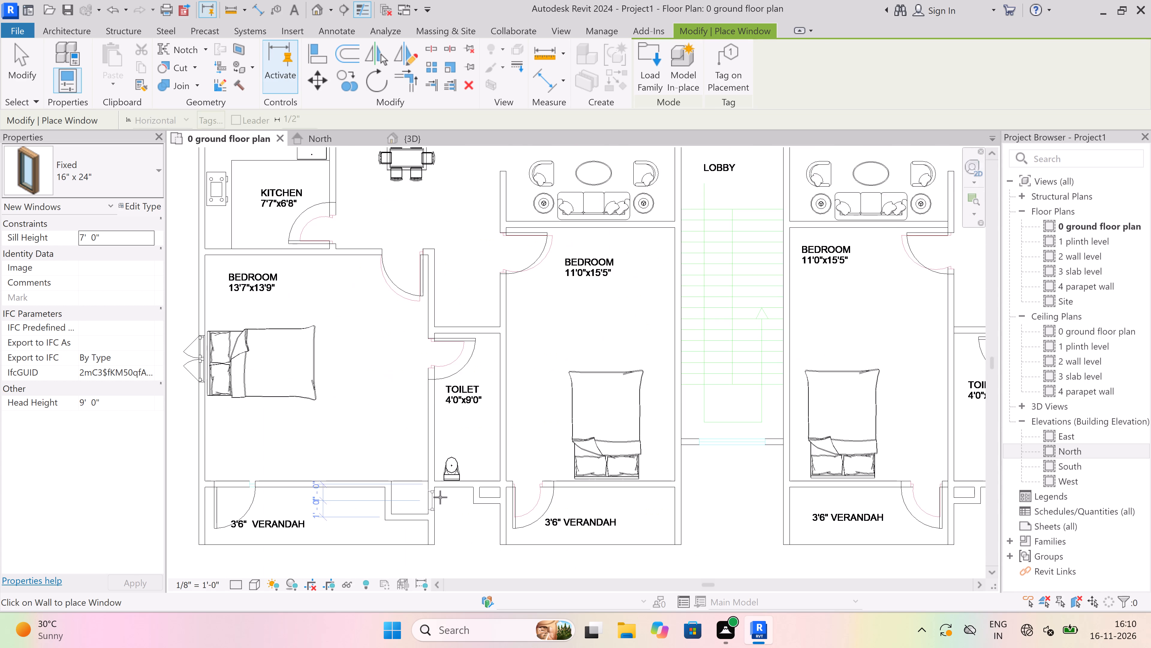
scroll(448, 494, "up", 12)
left_click(463, 471)
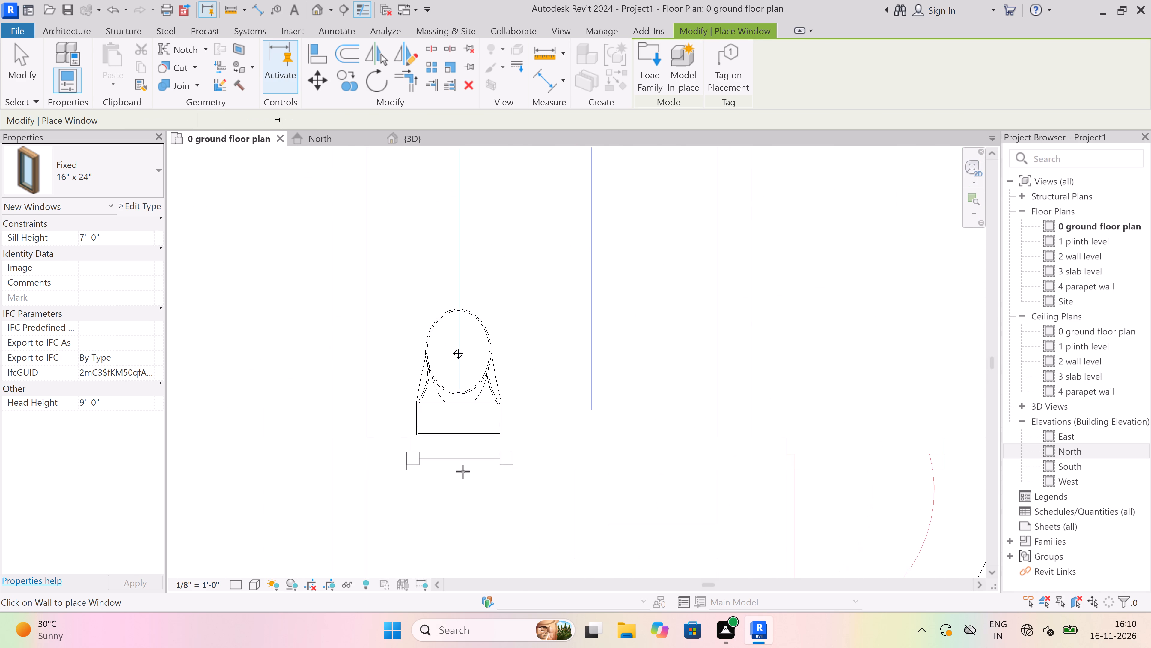
Place a Fixed 16" x 24" window with a 7' 0" sill in the south wall of the southeast 4'0"x9'0" toilet, behind the WC.
scroll(430, 450, "down", 13)
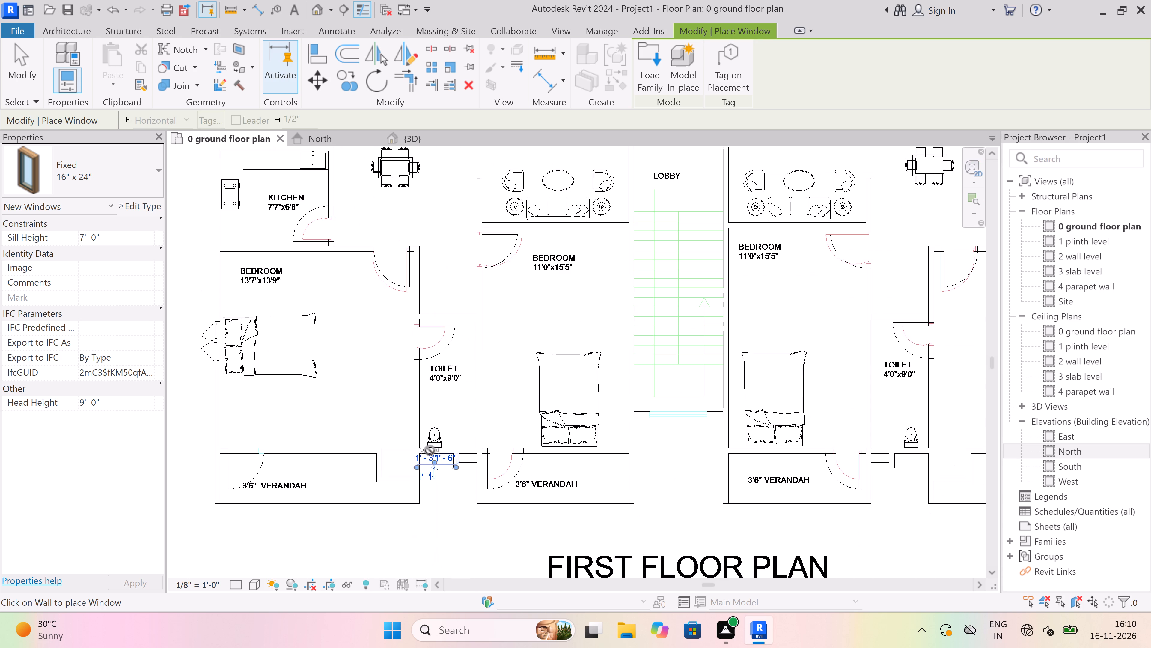
scroll(627, 478, "up", 2)
scroll(531, 458, "down", 9)
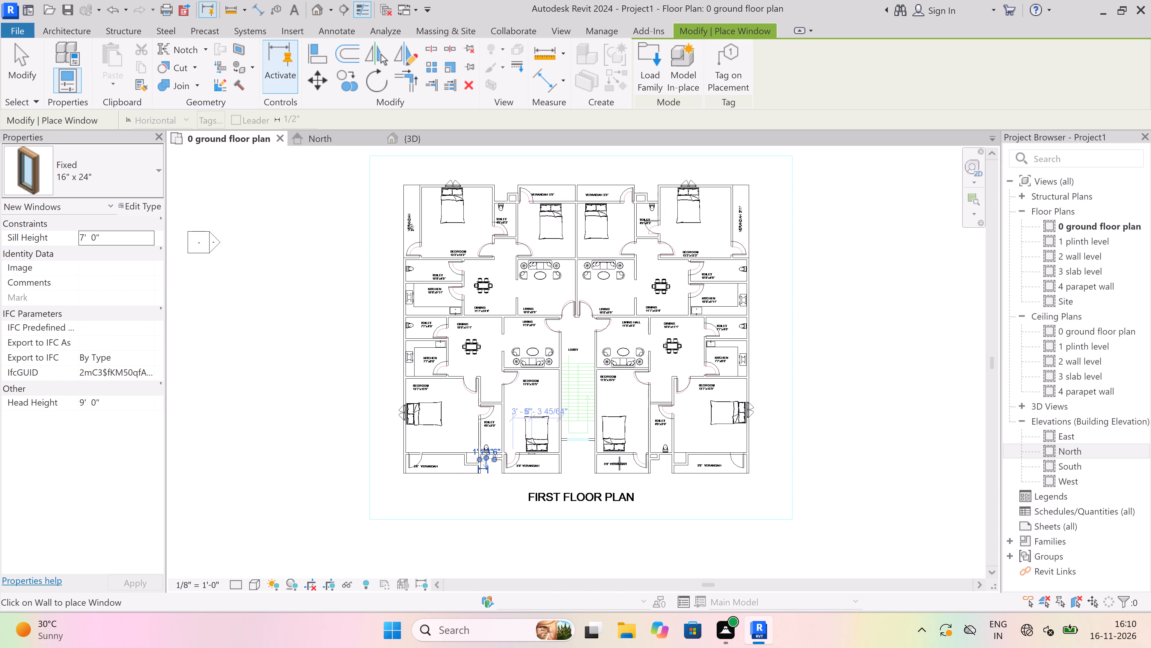
scroll(672, 464, "up", 15)
scroll(645, 429, "up", 2)
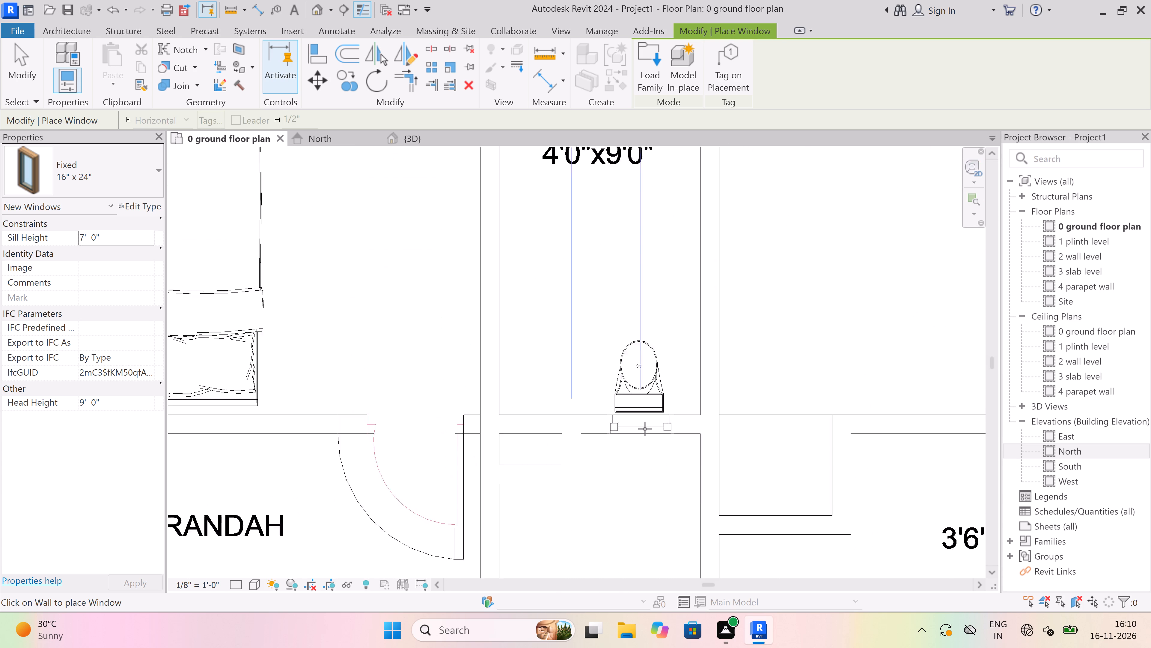
scroll(645, 429, "up", 2)
left_click(644, 429)
Place a Fixed 16" x 24" window with a 7' 0" sill in the east exterior wall of the eastern 7'7"x4'0" toilet, behind the WC.
scroll(615, 481, "down", 7)
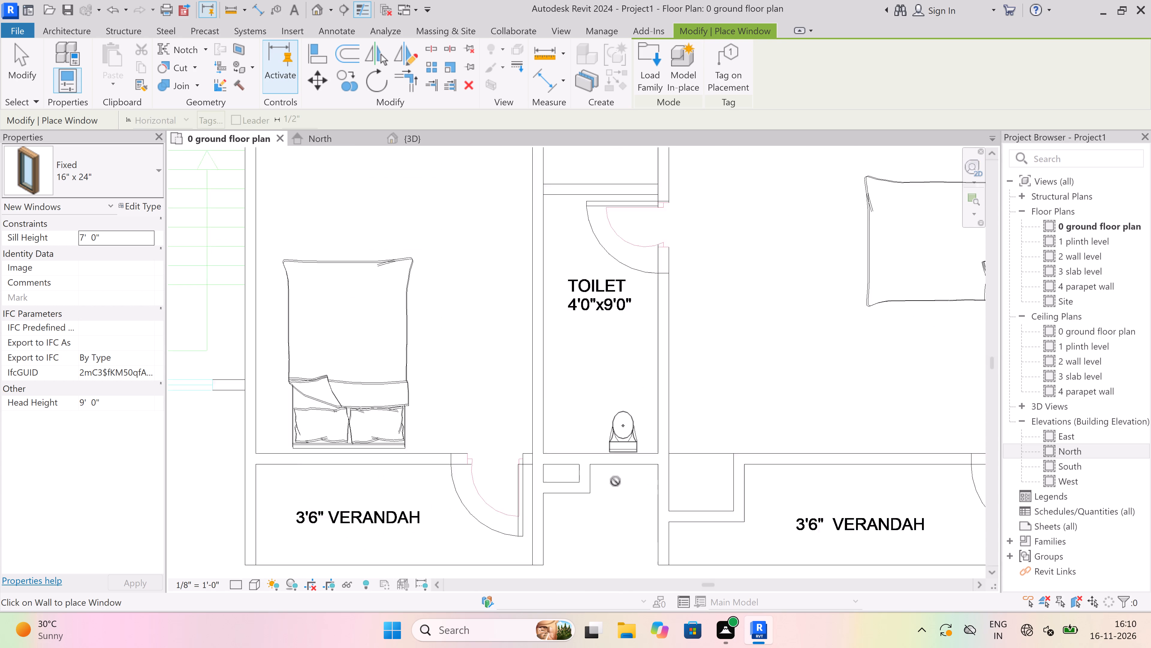
scroll(615, 481, "down", 12)
scroll(715, 345, "up", 3)
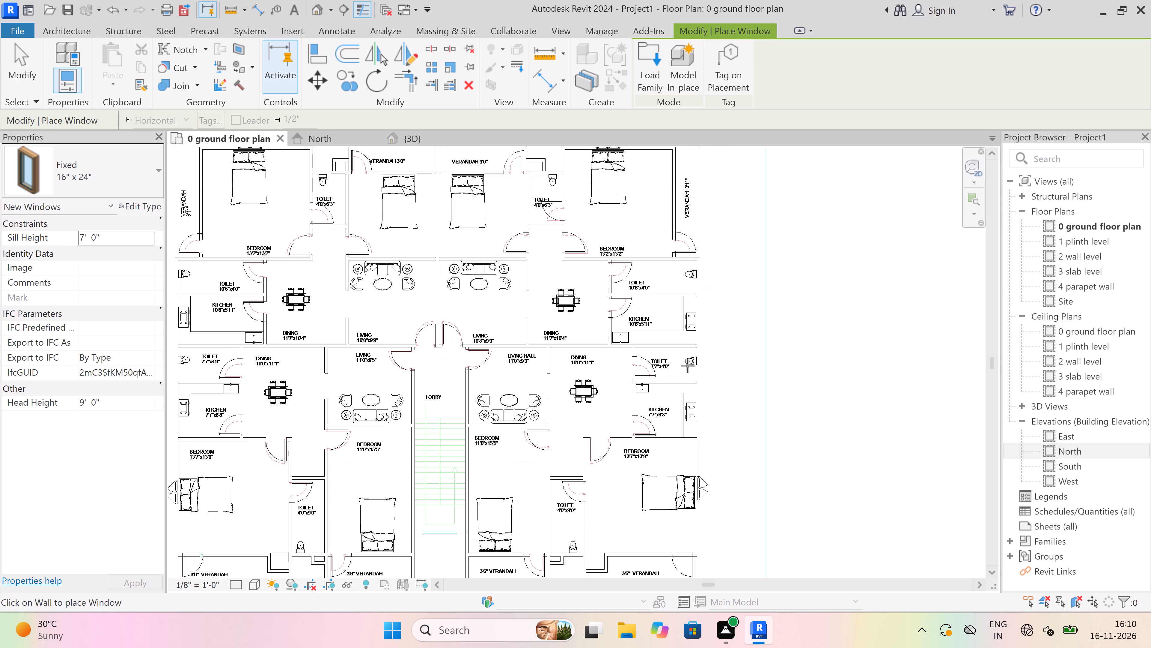
scroll(689, 366, "up", 7)
scroll(717, 409, "up", 3)
scroll(713, 361, "up", 3)
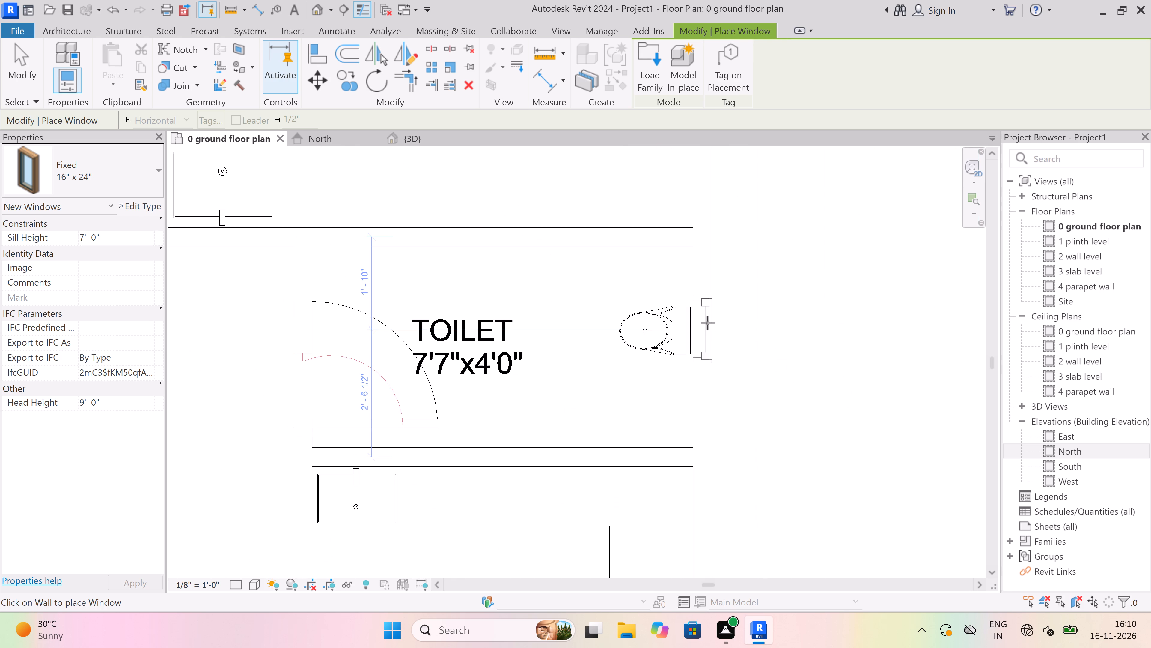
left_click(702, 329)
Place a Fixed 16" x 24" window with a 7' 0" sill in the east exterior wall of the eastern 10'6"x4'0" toilet, behind the WC.
scroll(672, 436, "down", 4)
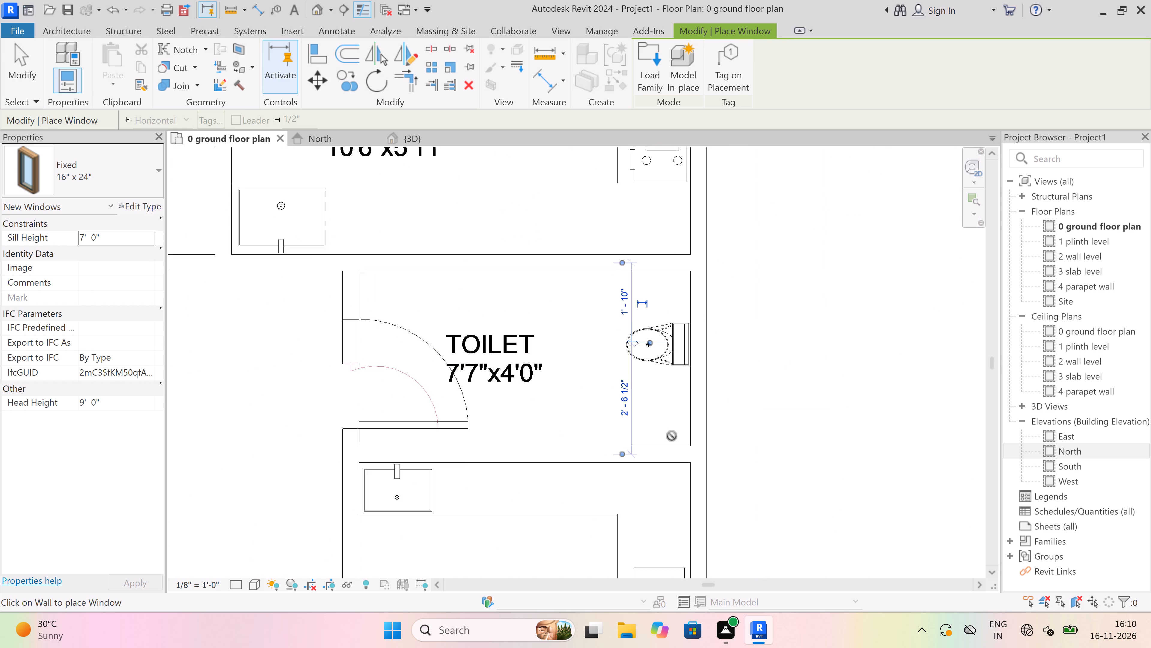
scroll(672, 436, "down", 5)
scroll(676, 248, "up", 8)
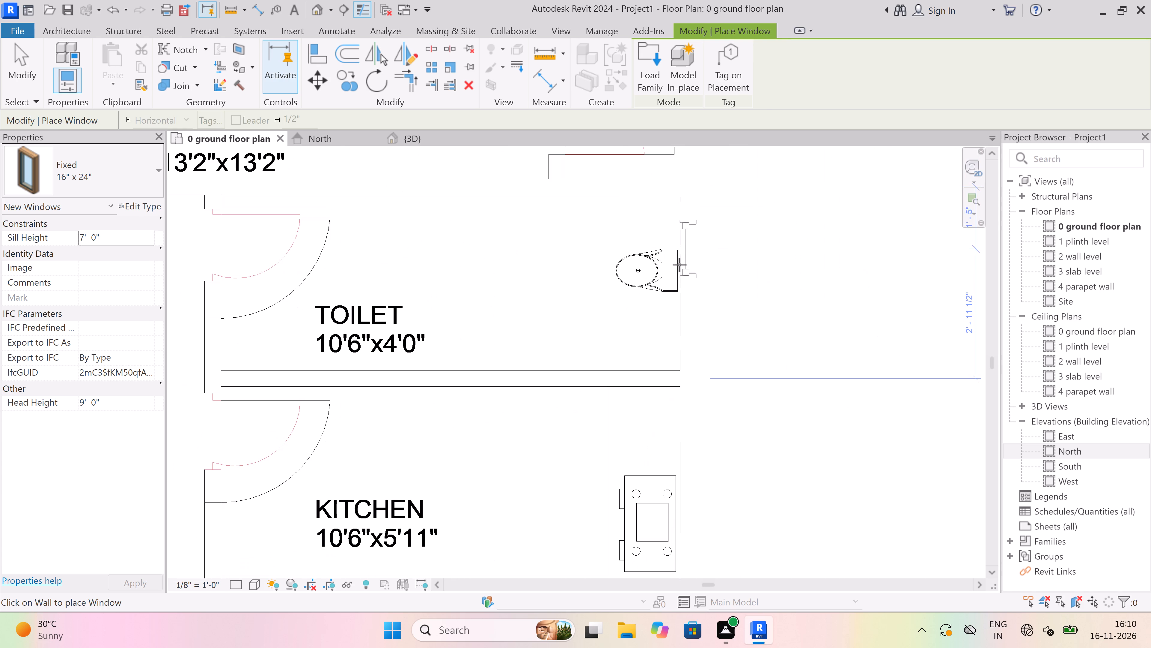
left_click(682, 270)
Place a Fixed 16" x 24" window with a 7' 0" sill in the north wall of the northeast 4'0"x6'3" toilet, behind the WC.
scroll(670, 423, "down", 4)
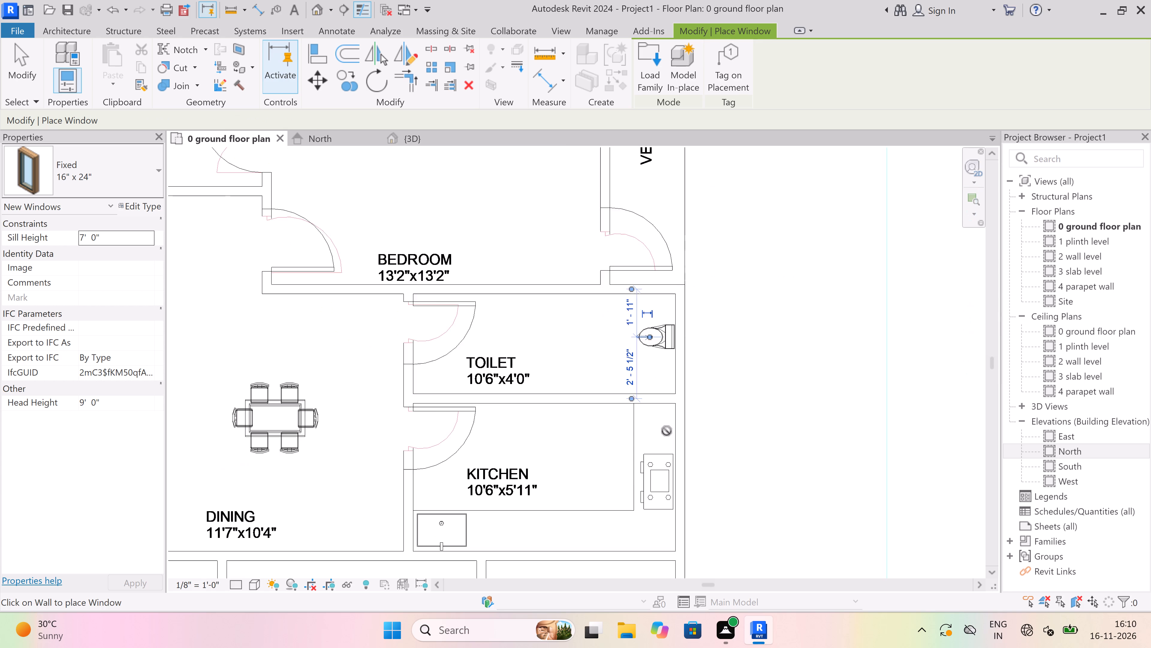
scroll(667, 431, "down", 9)
scroll(504, 290, "up", 4)
scroll(549, 322, "up", 4)
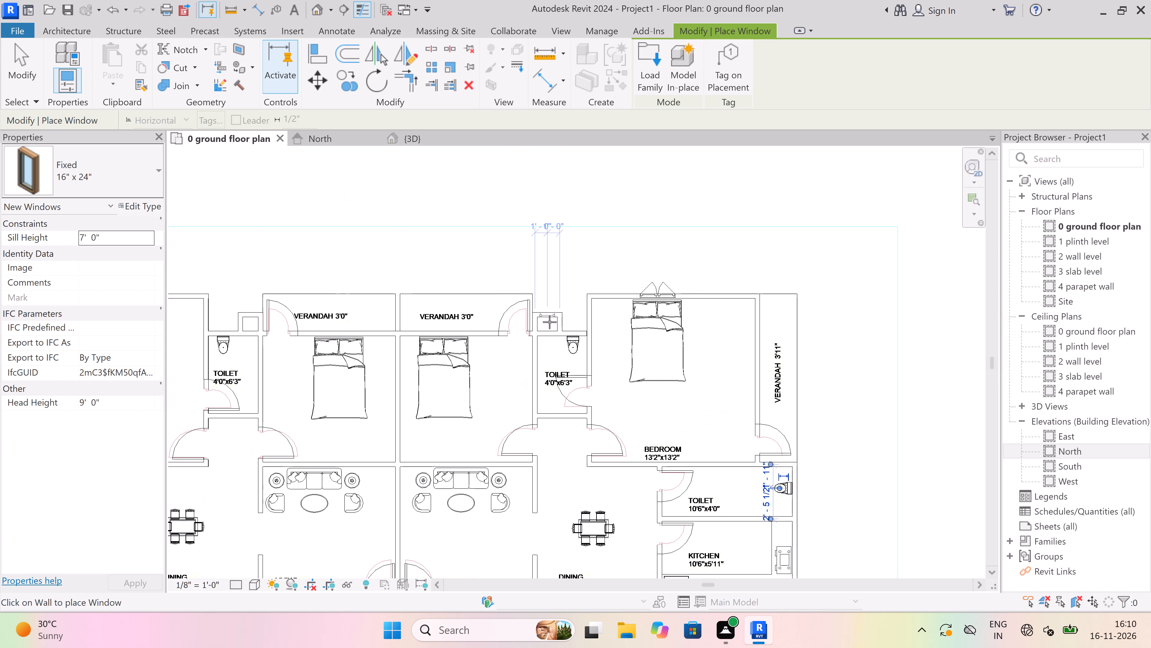
scroll(582, 330, "up", 5)
scroll(607, 360, "up", 4)
left_click(598, 346)
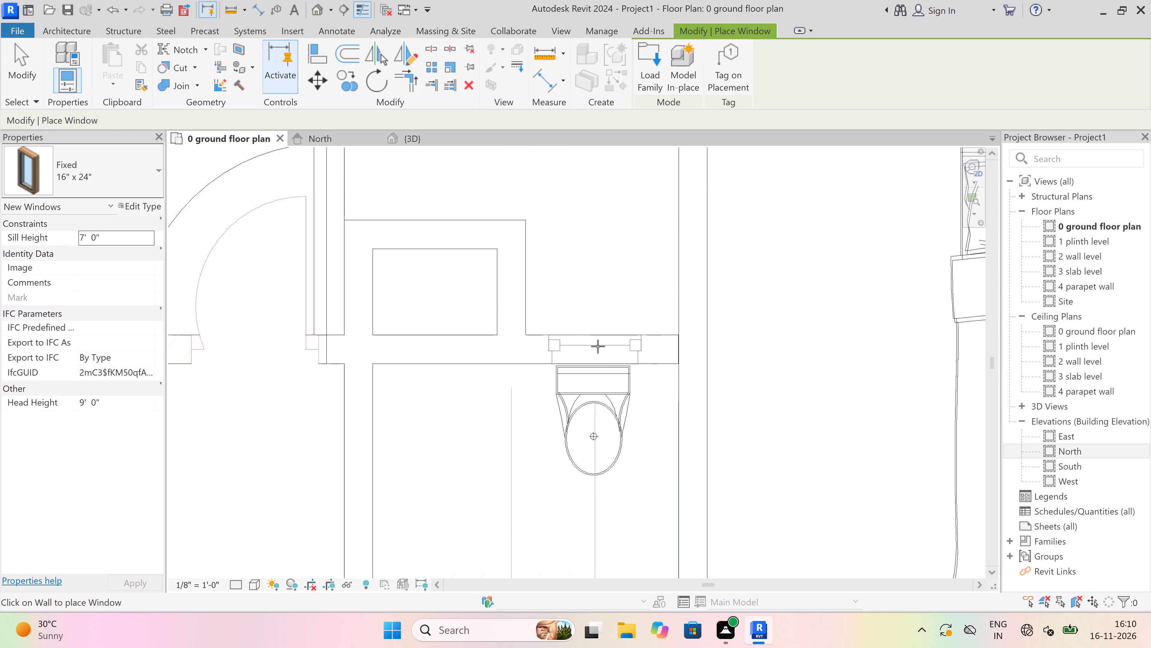
scroll(601, 345, "down", 19)
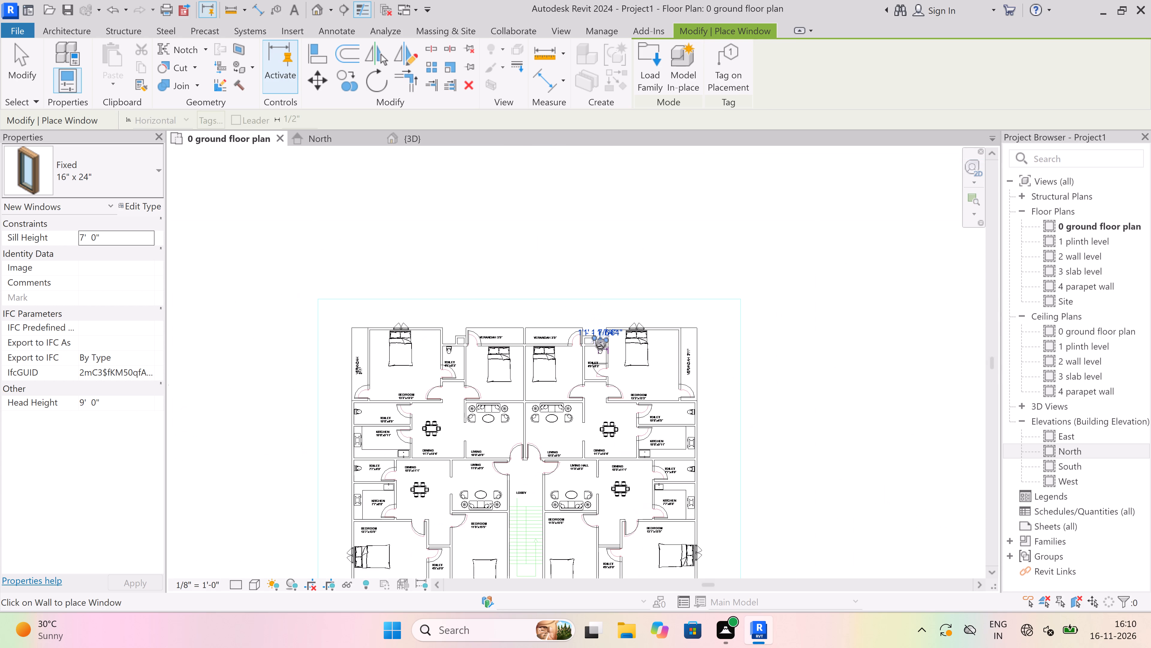
Leave window placement and examine the small fixed window of the southwest toilet in the 3D view.
scroll(455, 349, "up", 2)
key("Escape")
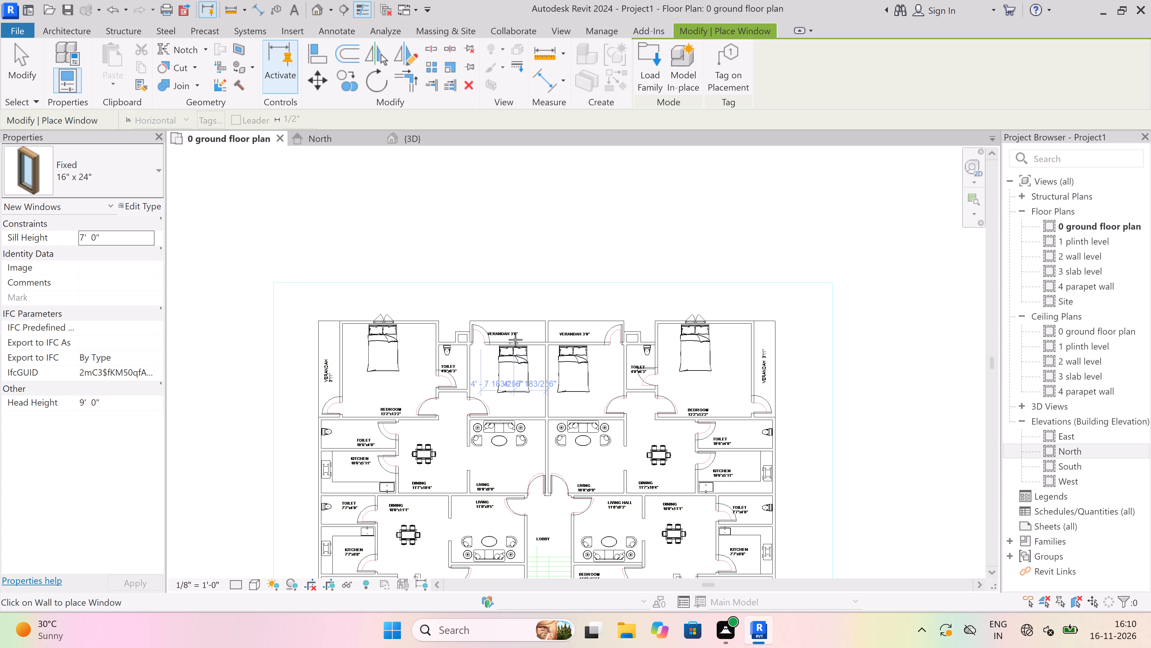
key("Escape")
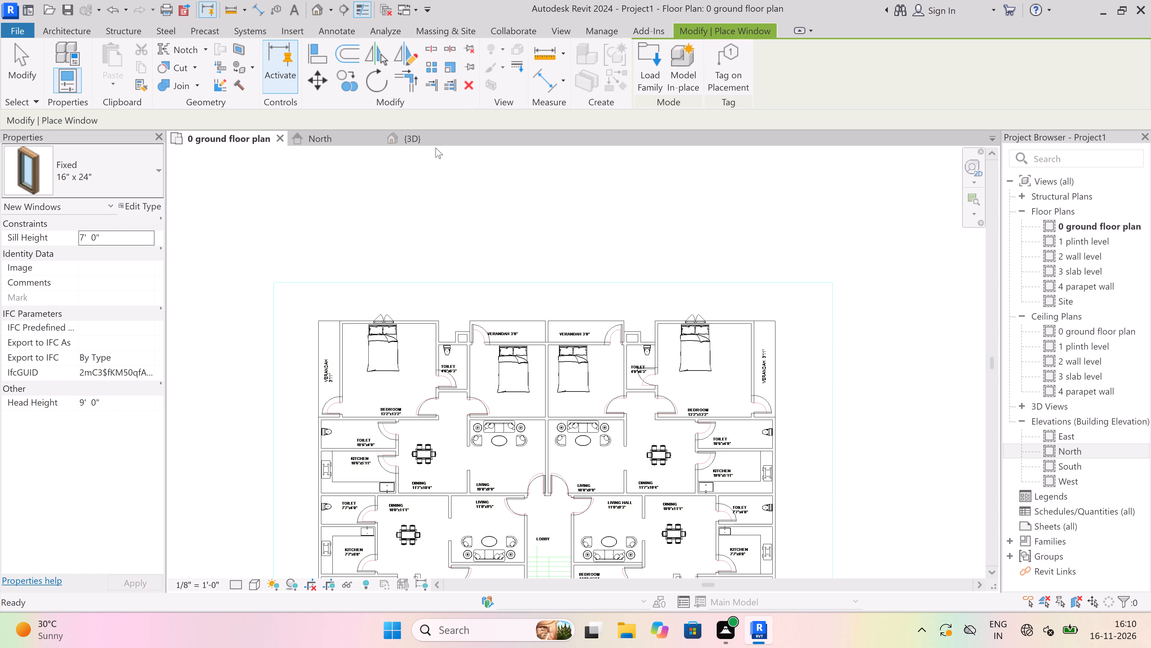
left_click(436, 139)
scroll(538, 283, "down", 3)
scroll(442, 353, "up", 4)
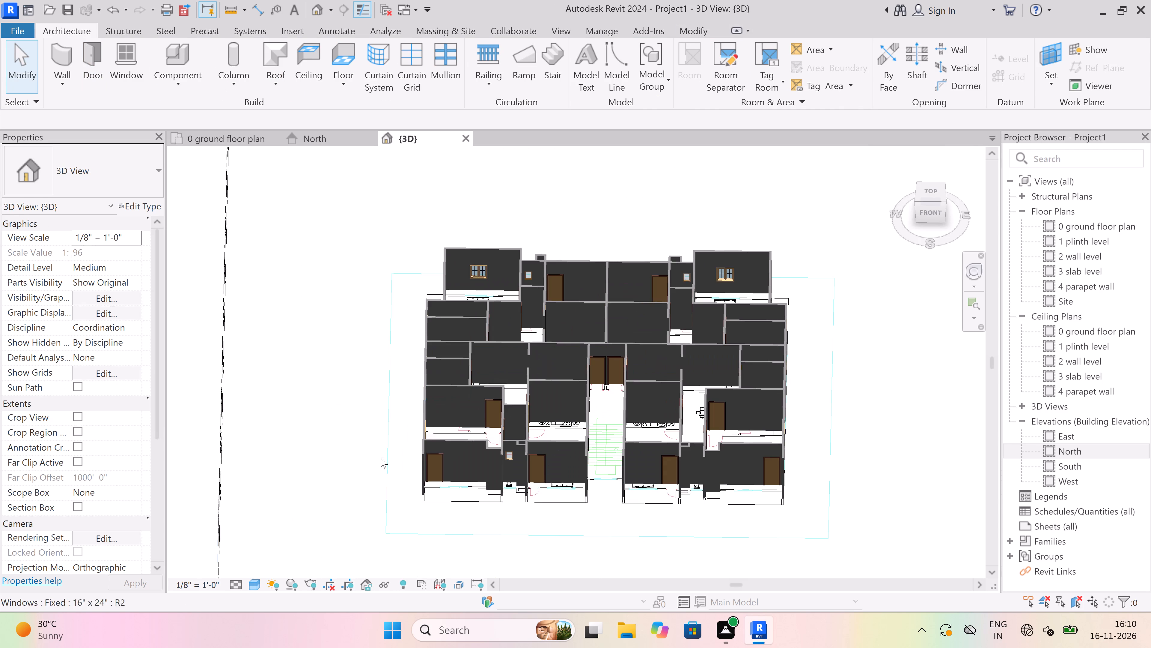
scroll(383, 469, "up", 3)
scroll(590, 479, "up", 7)
scroll(575, 410, "up", 3)
scroll(548, 383, "up", 2)
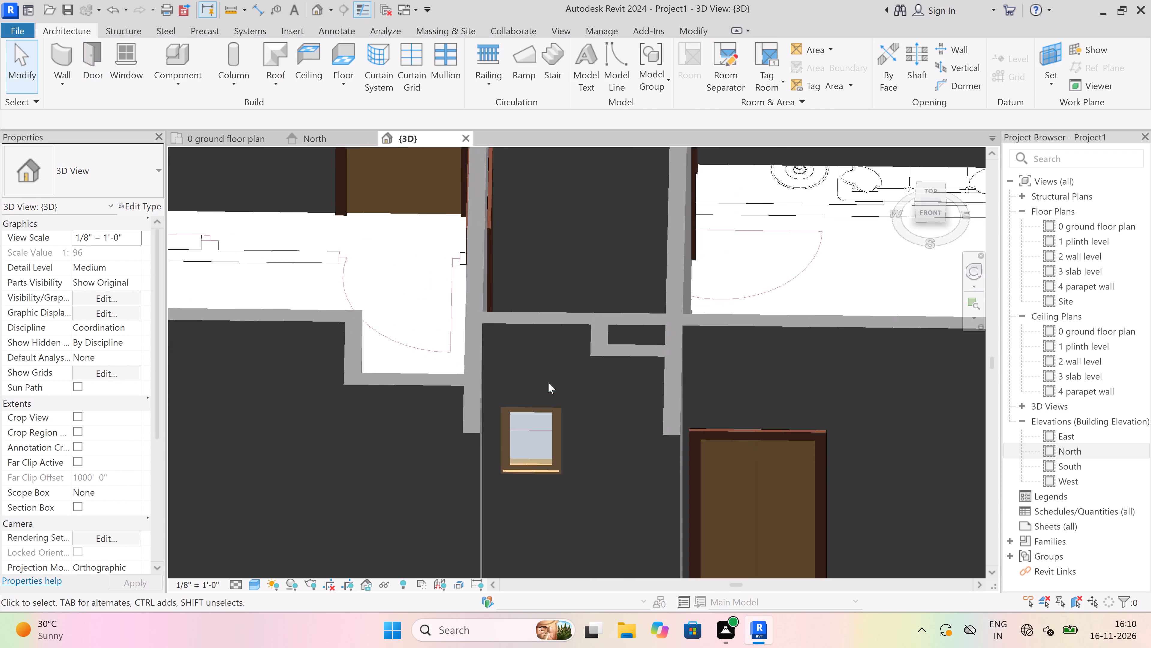
scroll(548, 383, "up", 2)
scroll(548, 383, "down", 8)
scroll(426, 449, "down", 1, "shift")
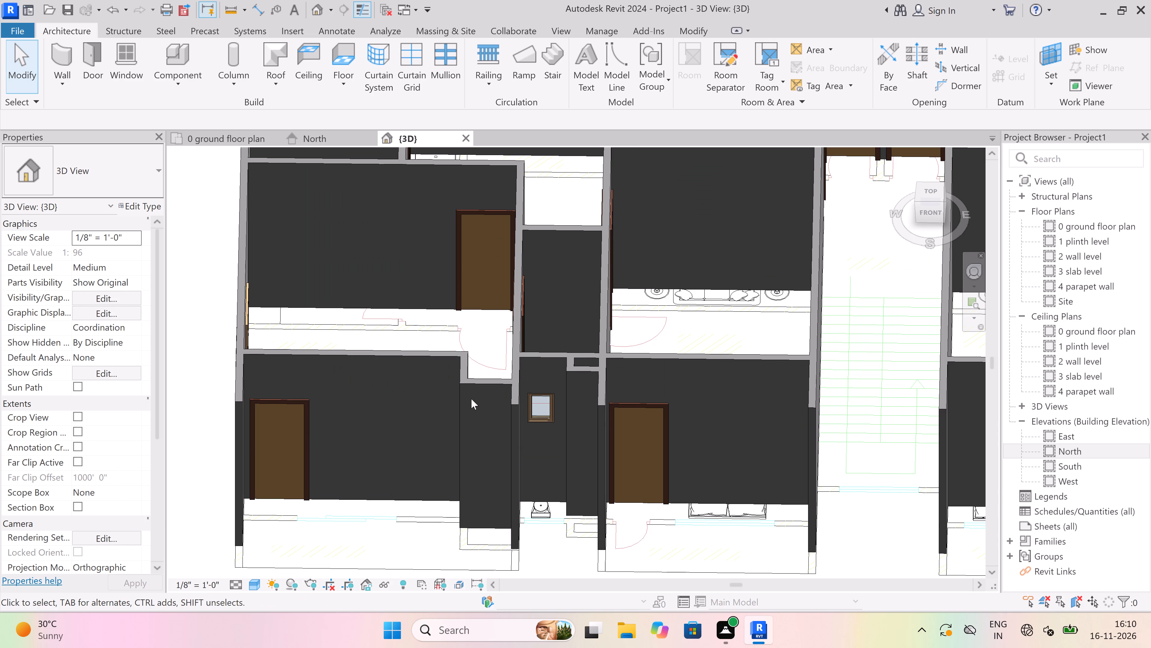
scroll(508, 448, "down", 3)
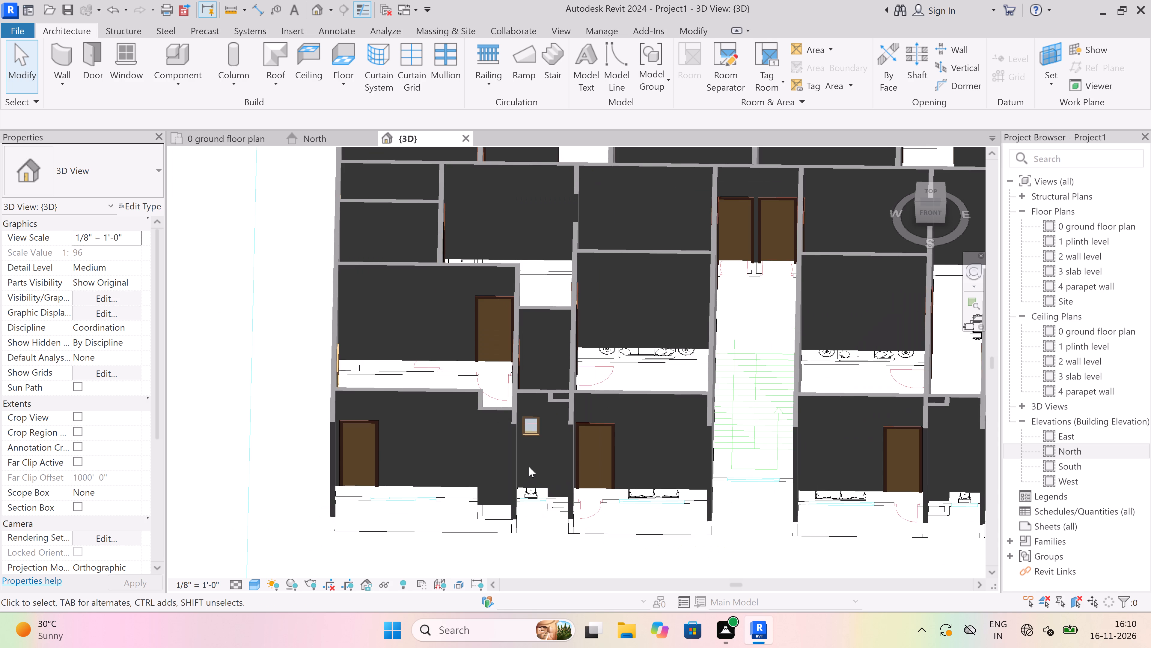
key("Escape")
Orbit to the west exterior wall and inspect its bedroom casement window and small fixed toilet windows.
scroll(522, 415, "down", 4)
middle_click_drag(418, 434, 469, 478)
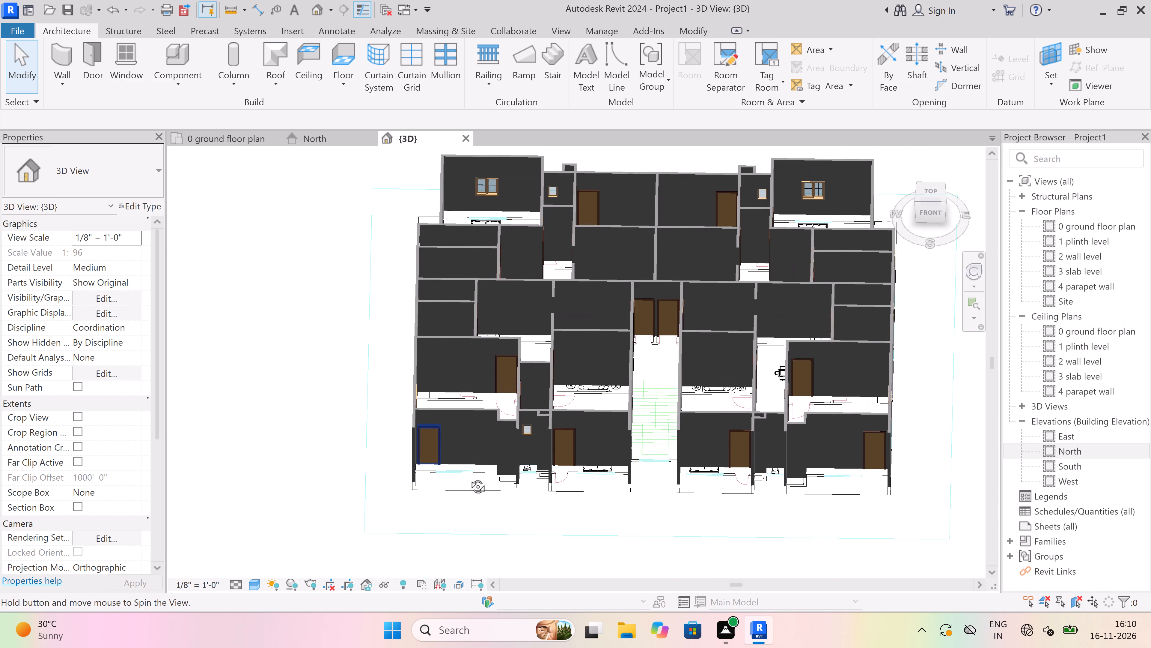
middle_click_drag(469, 478, 555, 355)
middle_click_drag(486, 343, 596, 460, "shift")
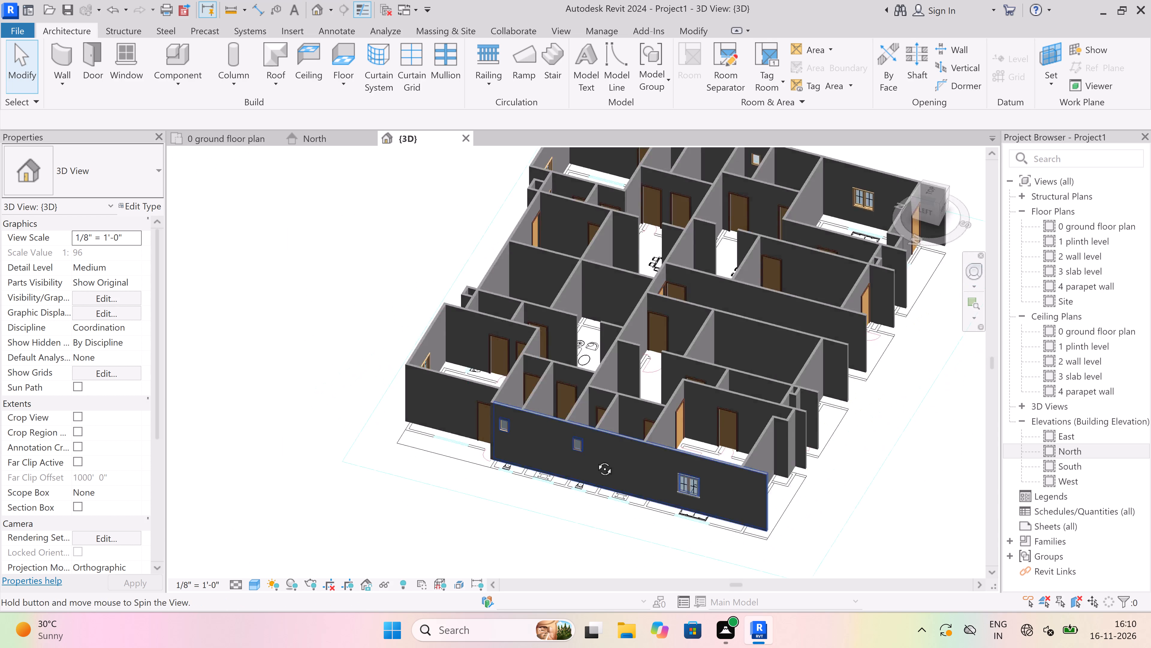
middle_click_drag(596, 460, 599, 272, "shift")
scroll(869, 293, "up", 8)
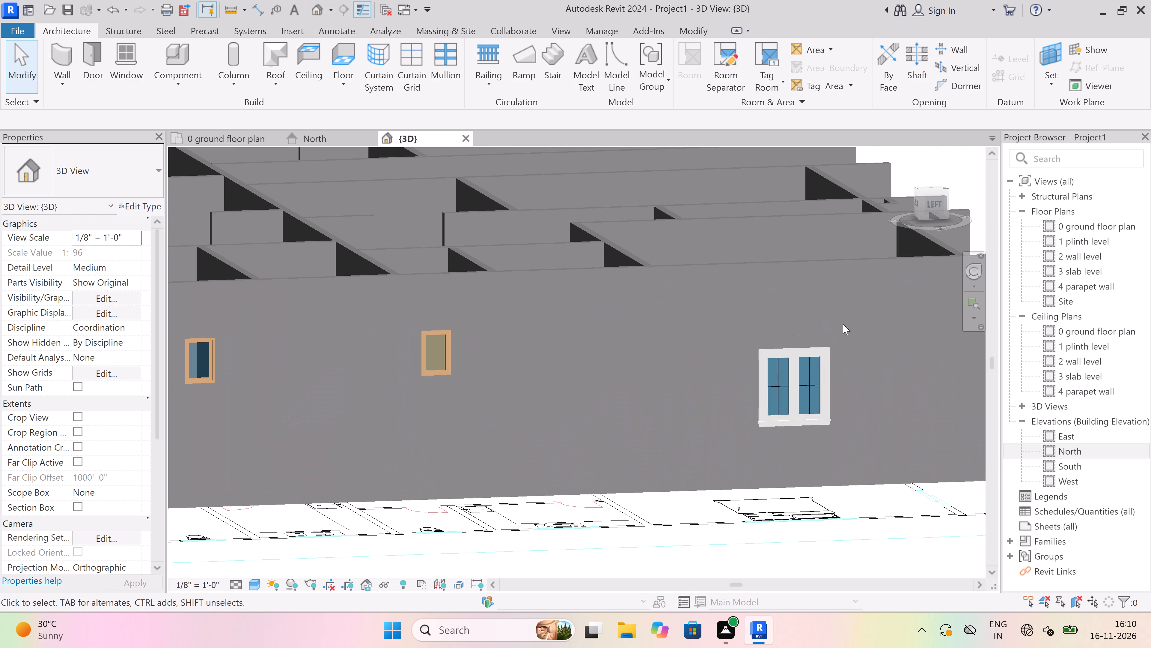
left_click(789, 358)
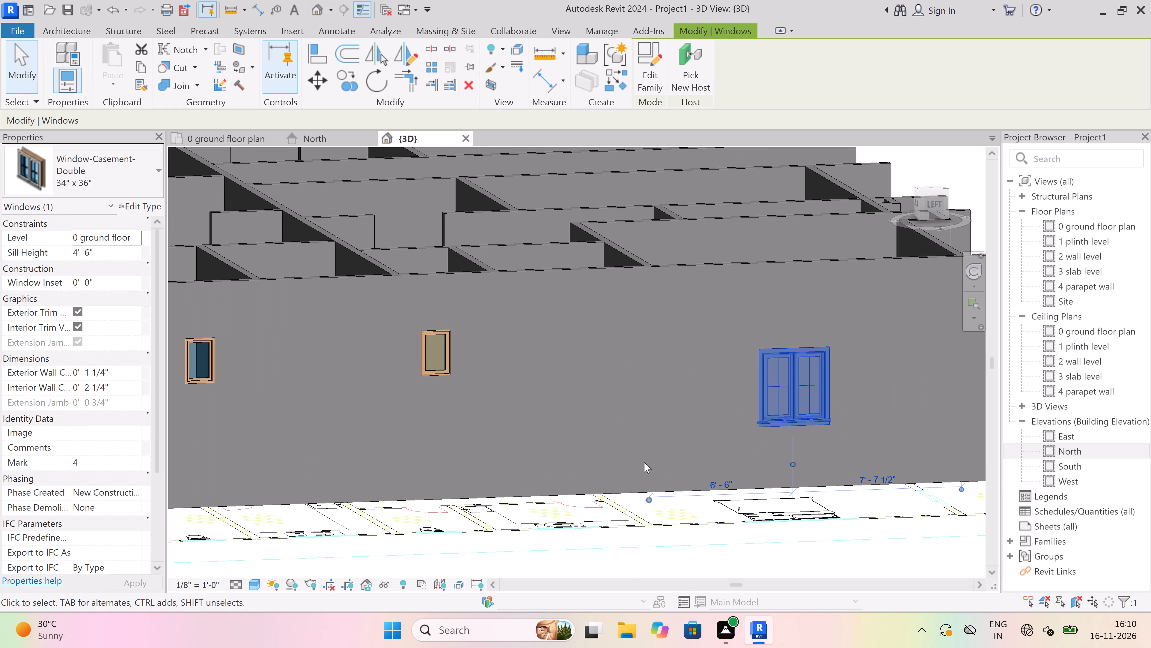
scroll(542, 459, "down", 4)
key("Escape")
scroll(537, 451, "down", 5)
scroll(487, 419, "up", 7)
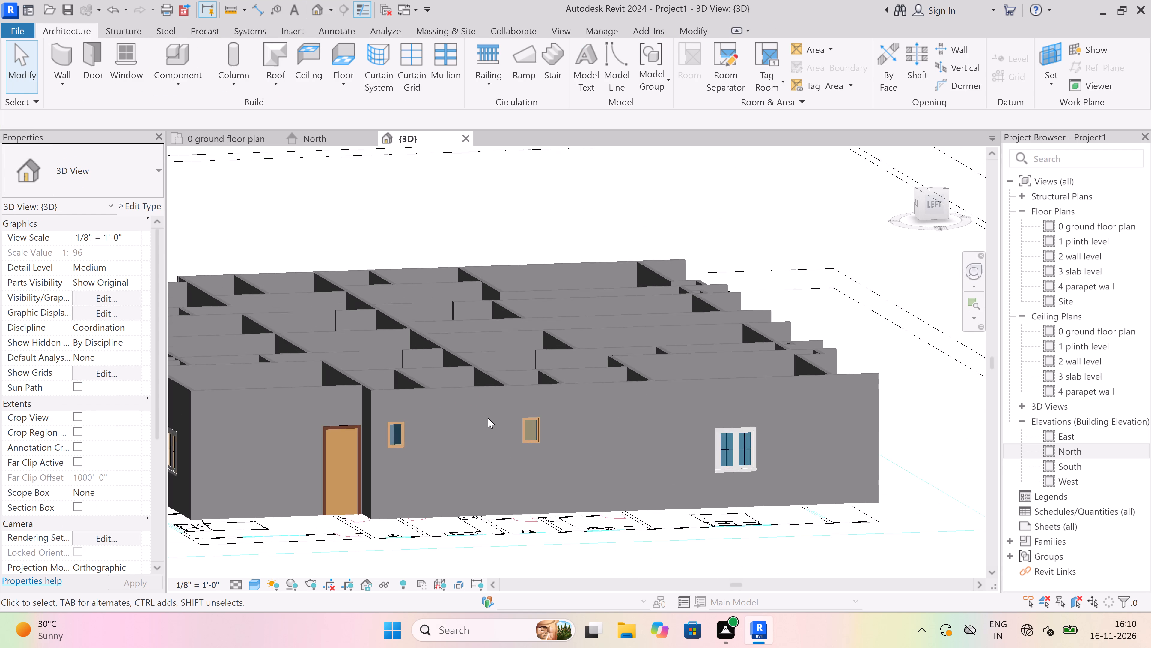
scroll(488, 418, "up", 2)
scroll(540, 437, "up", 3)
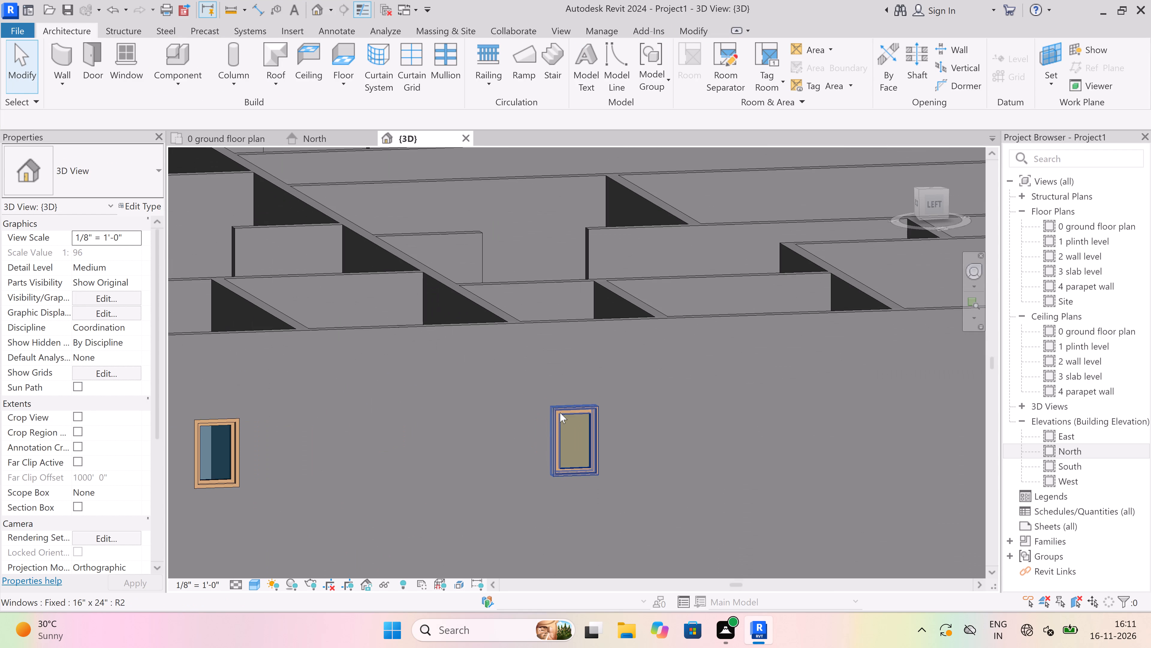
left_click(560, 412)
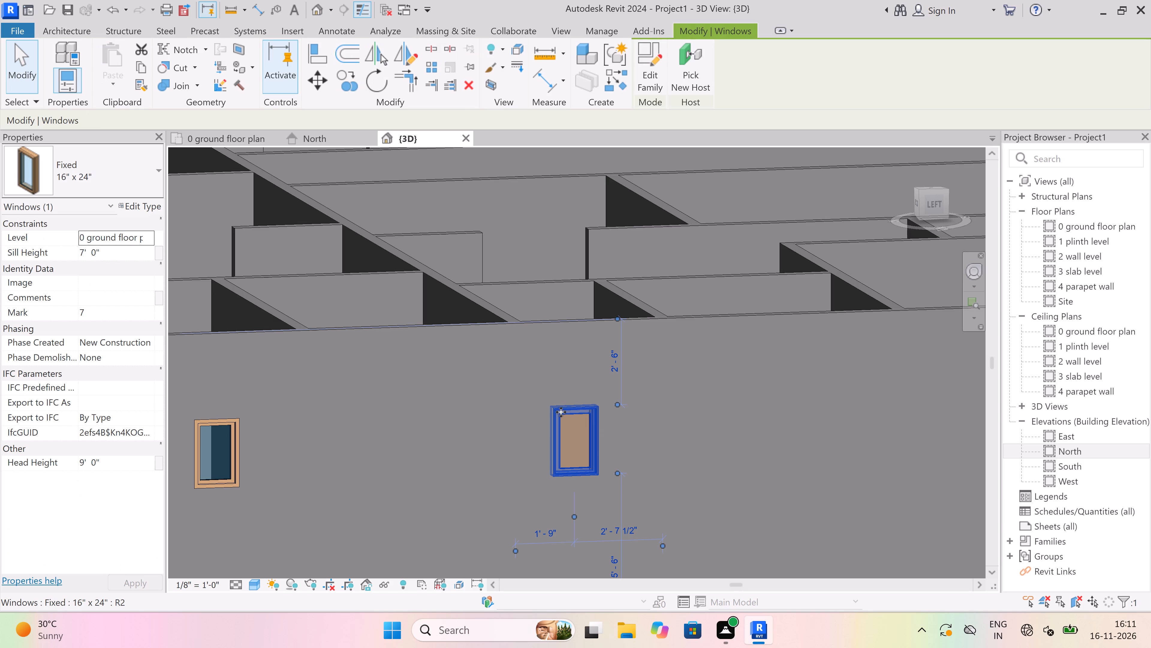
key("Escape")
scroll(554, 429, "down", 9)
scroll(545, 452, "down", 1)
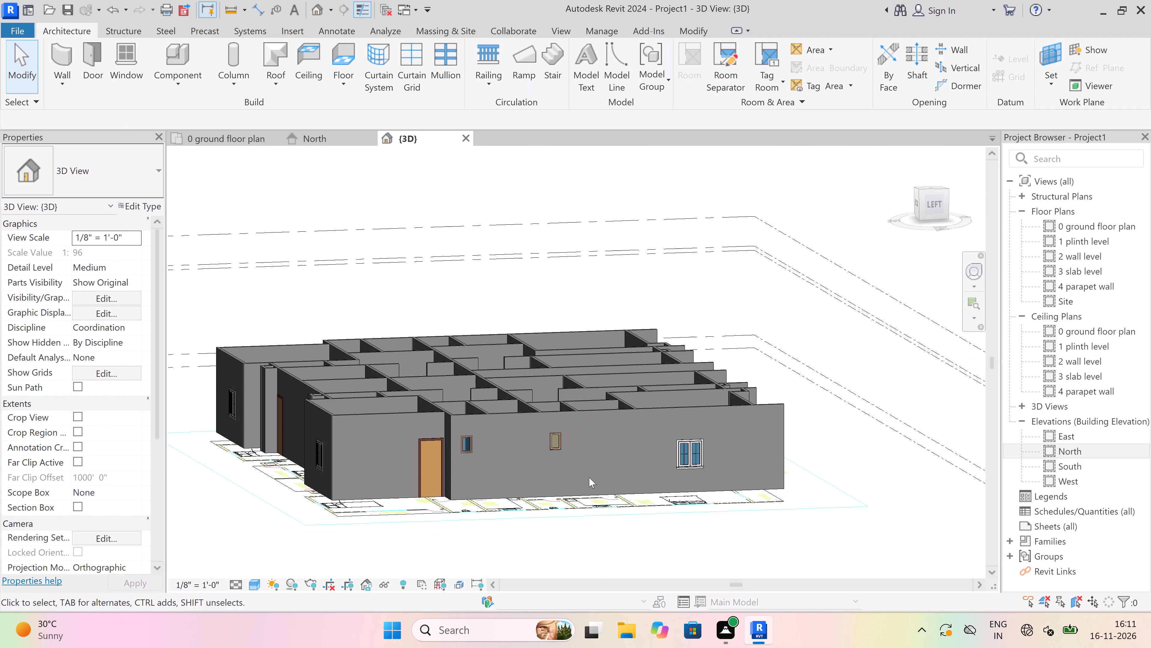
Examine the placed windows in the 3D model from the south front and from above.
middle_click_drag(589, 477, 400, 425)
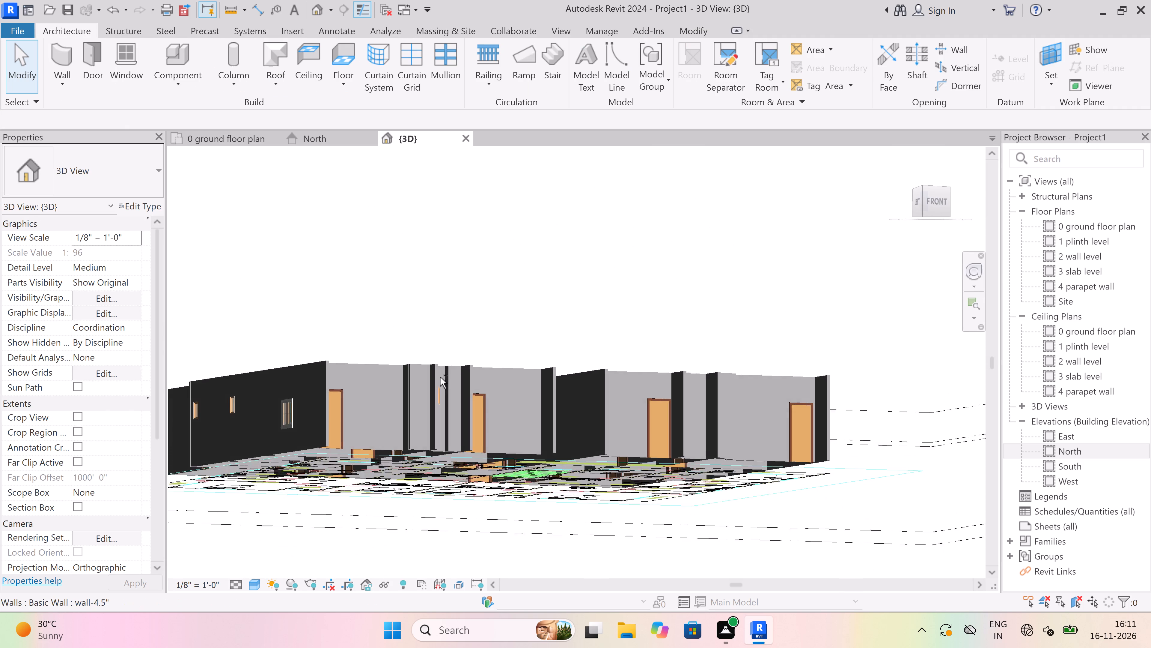
middle_click_drag(479, 455, 487, 304, "shift")
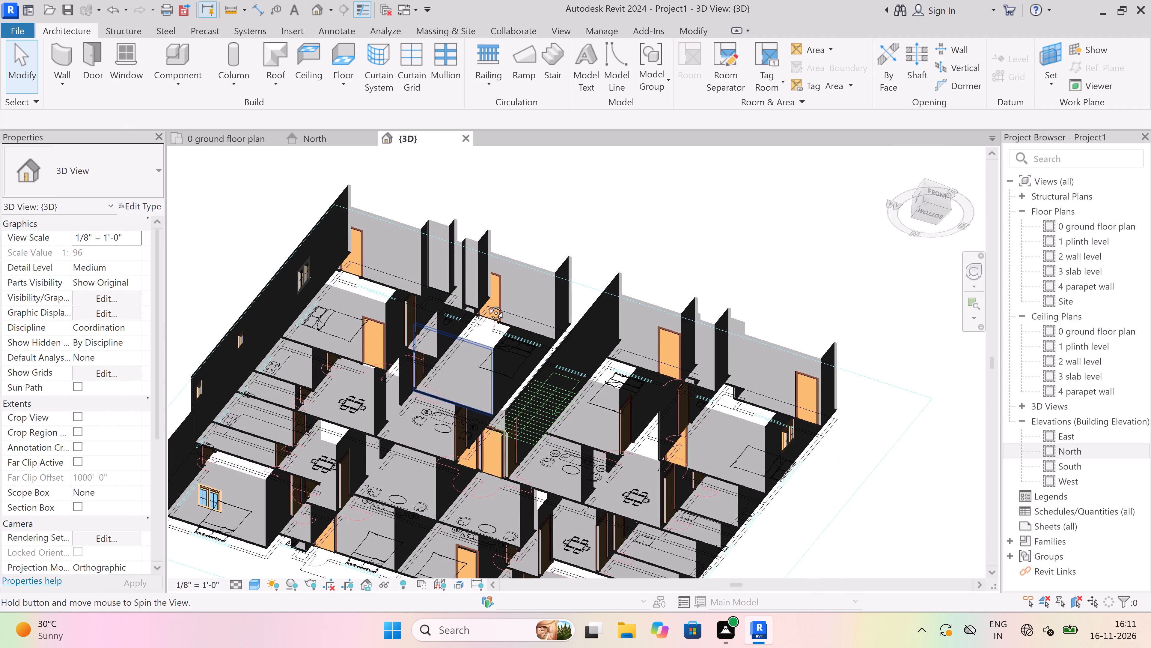
middle_click_drag(487, 304, 382, 520, "shift")
scroll(415, 337, "down", 4)
scroll(442, 390, "down", 3)
middle_click_drag(397, 324, 394, 369, "shift")
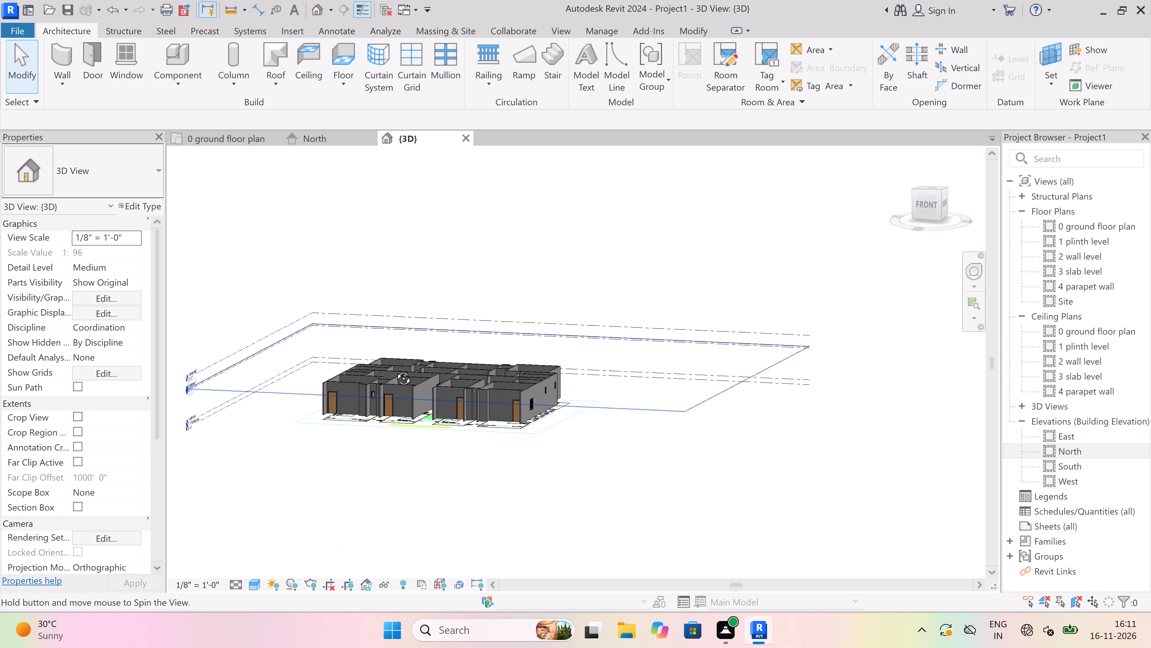
middle_click_drag(394, 369, 376, 544, "shift")
scroll(402, 404, "up", 5)
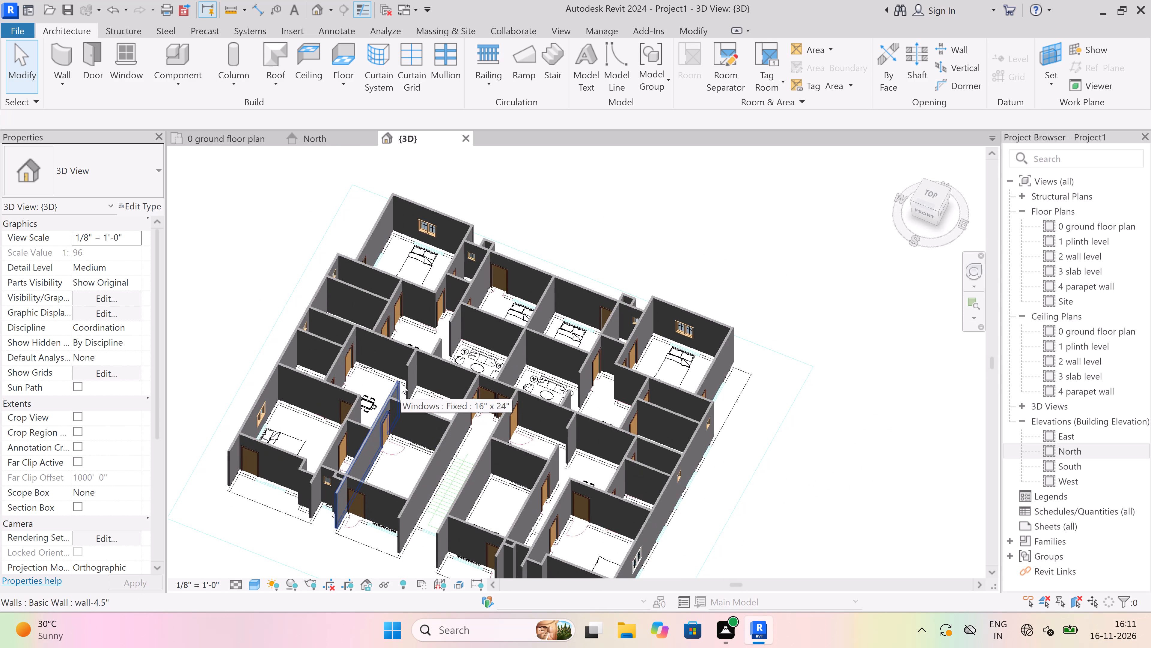
scroll(497, 375, "down", 3)
middle_click_drag(306, 396, 374, 463, "shift")
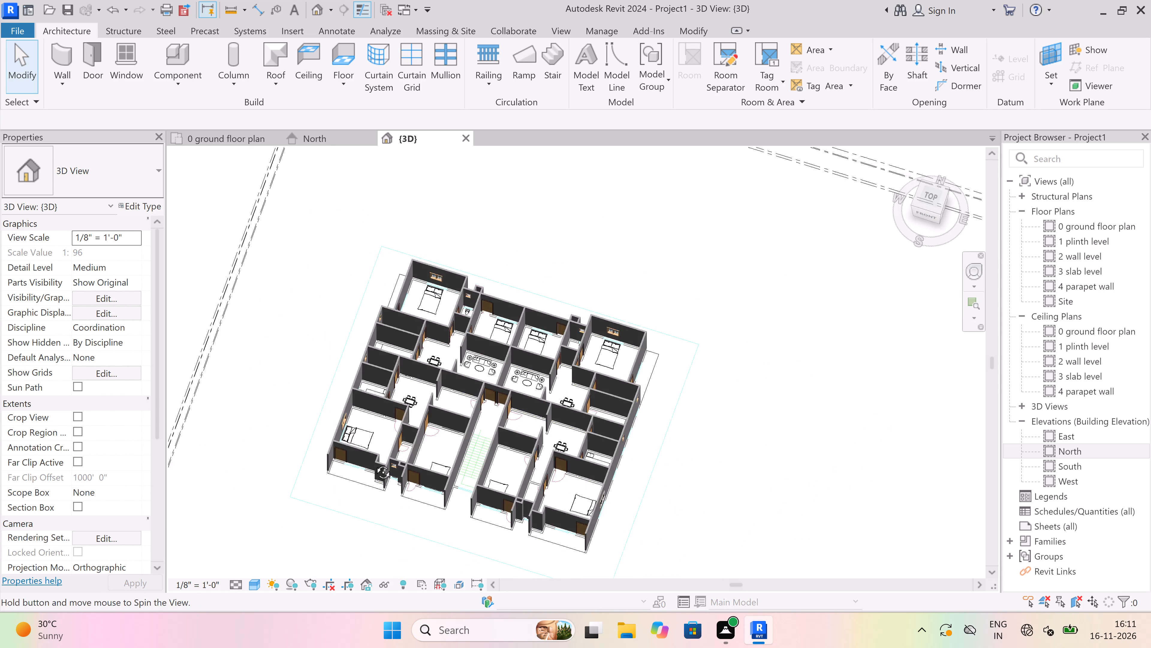
middle_click_drag(374, 463, 370, 443, "shift")
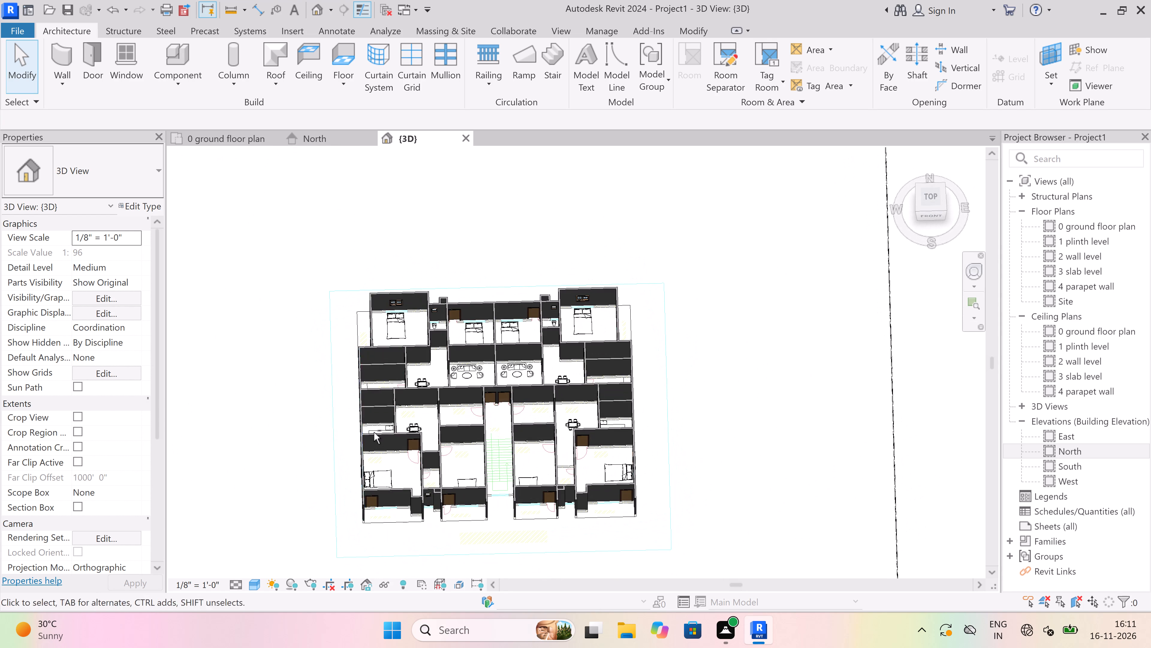
scroll(492, 277, "up", 7)
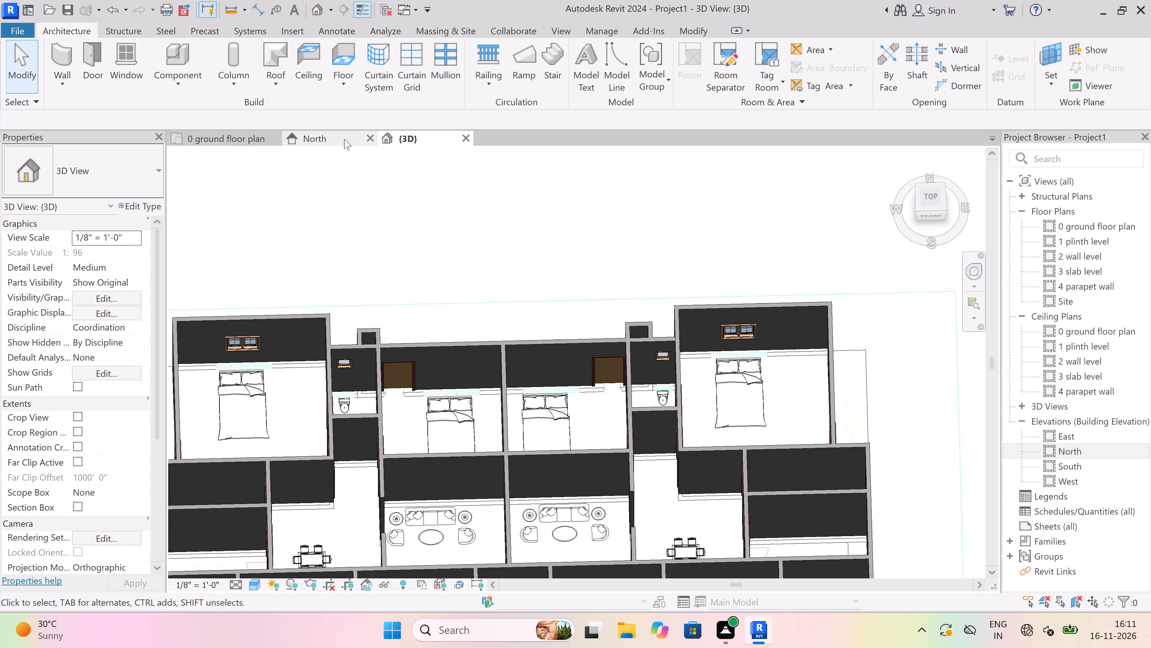
In the ground floor plan, start placing a Fixed 24" x 48" window at the west wall of the northwest 10'6"x5'11" kitchen.
left_click(227, 133)
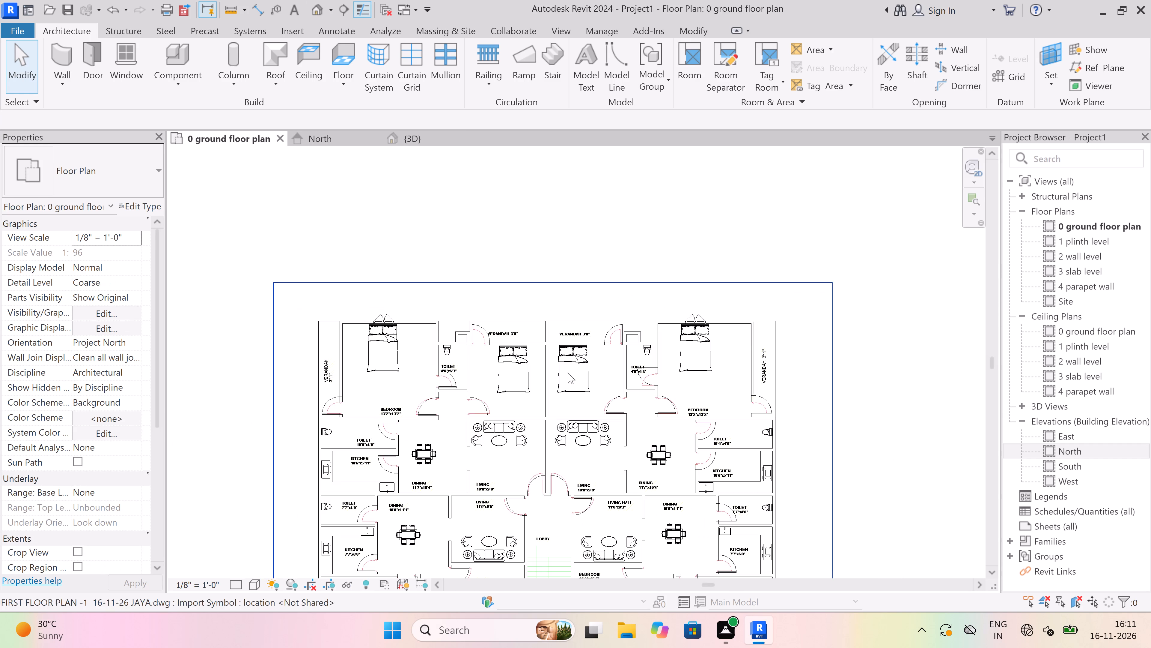
scroll(421, 274, "down", 3)
scroll(414, 376, "down", 3)
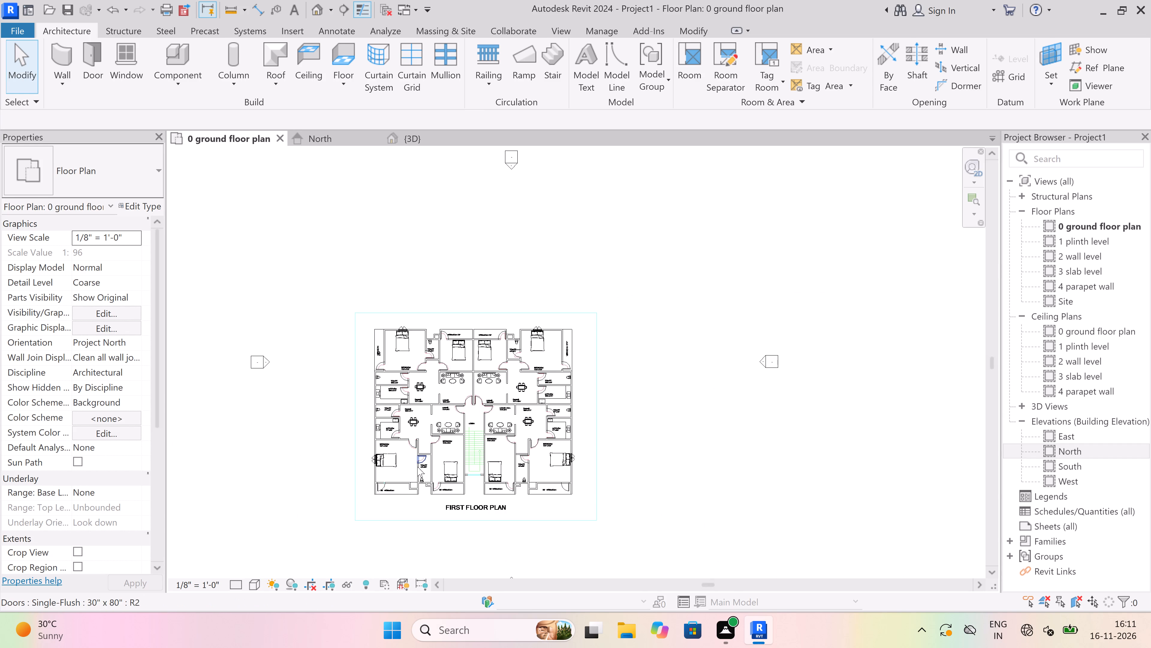
scroll(417, 466, "up", 2)
scroll(357, 384, "up", 6)
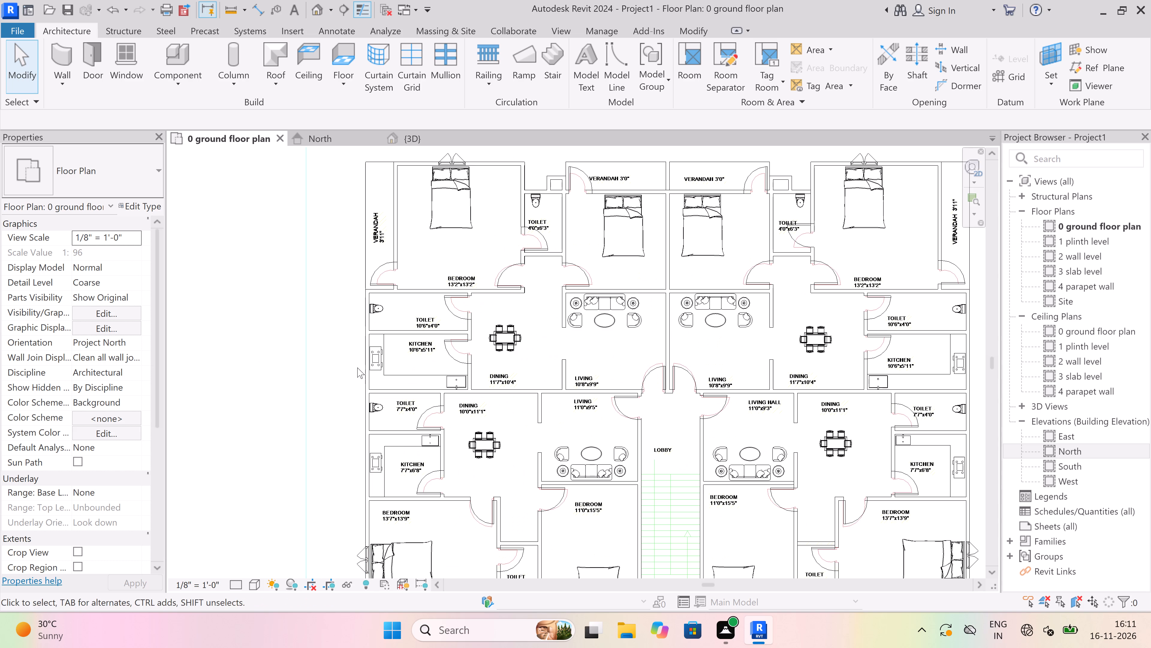
scroll(357, 367, "down", 1)
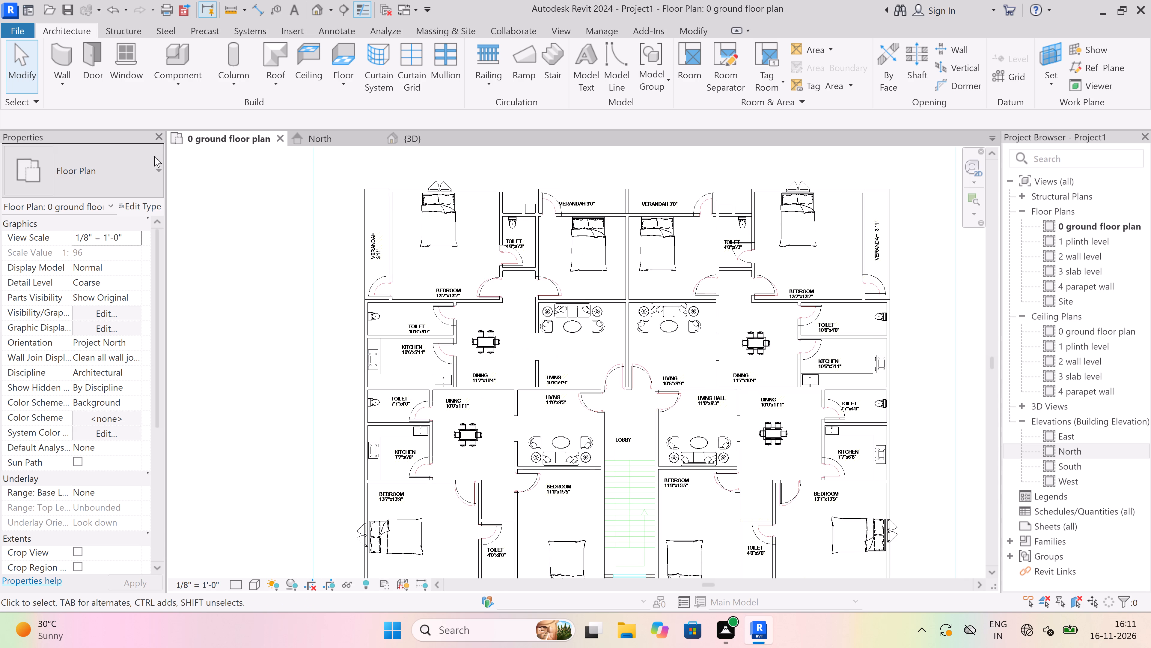
left_click(115, 80)
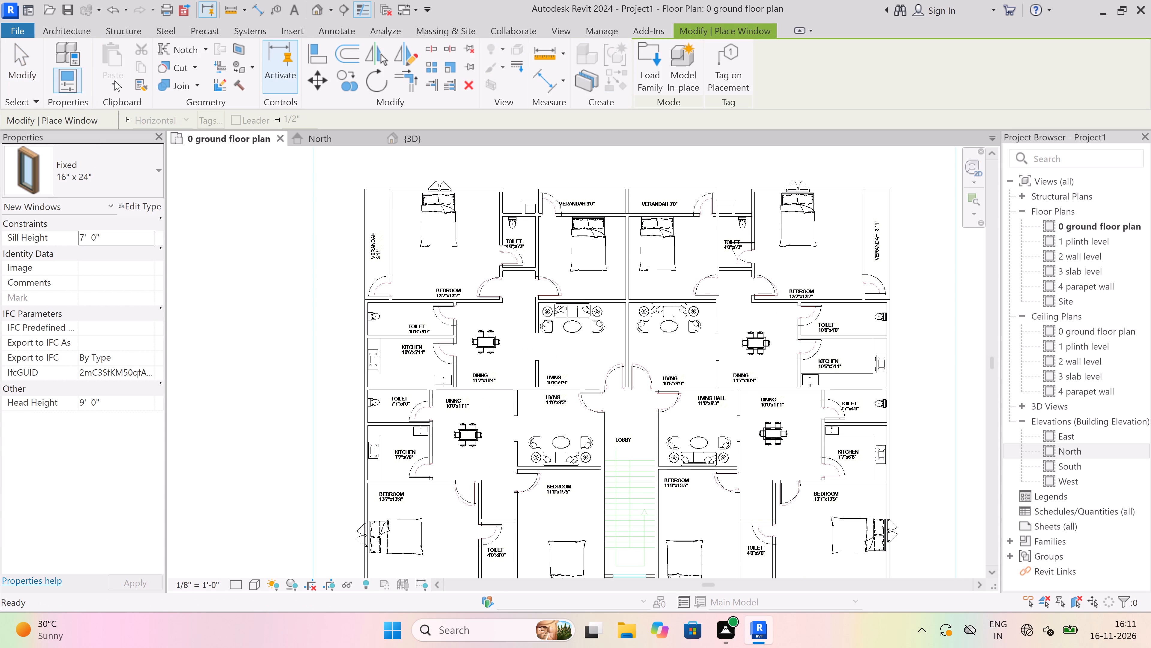
left_click(111, 175)
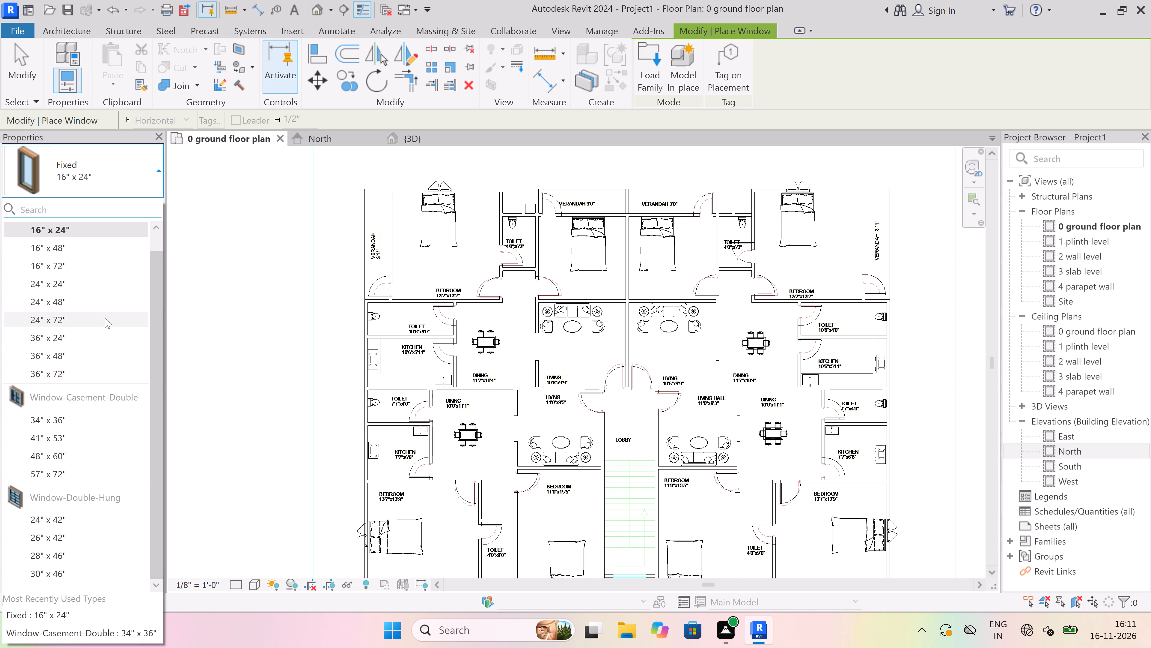
left_click(103, 302)
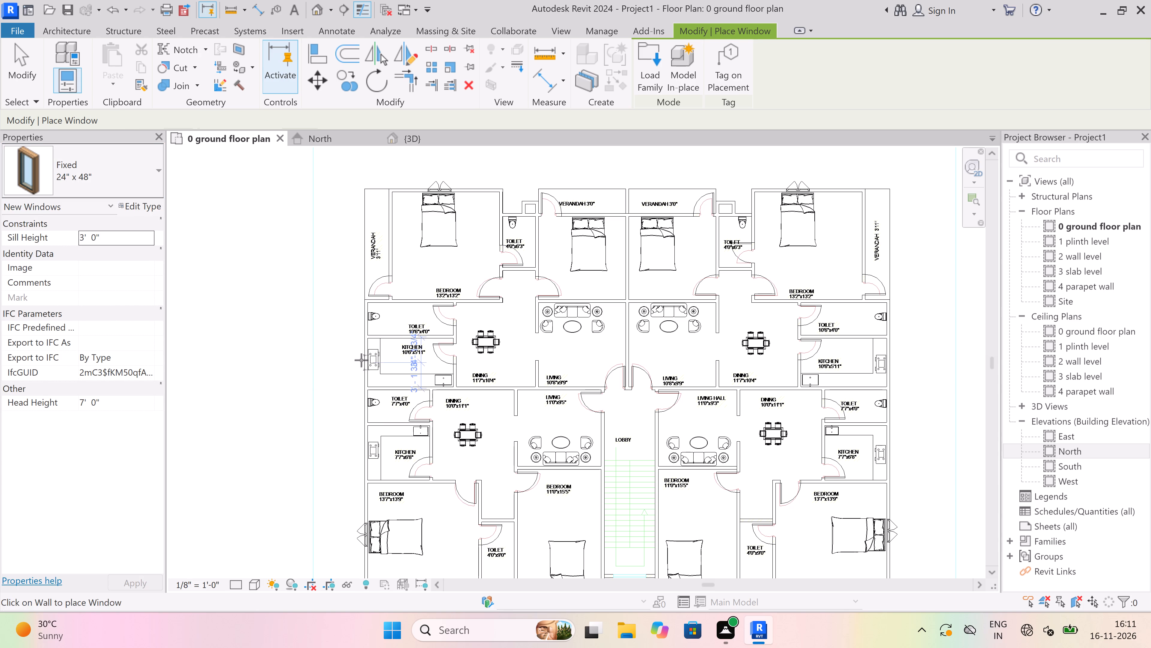
scroll(360, 361, "up", 9)
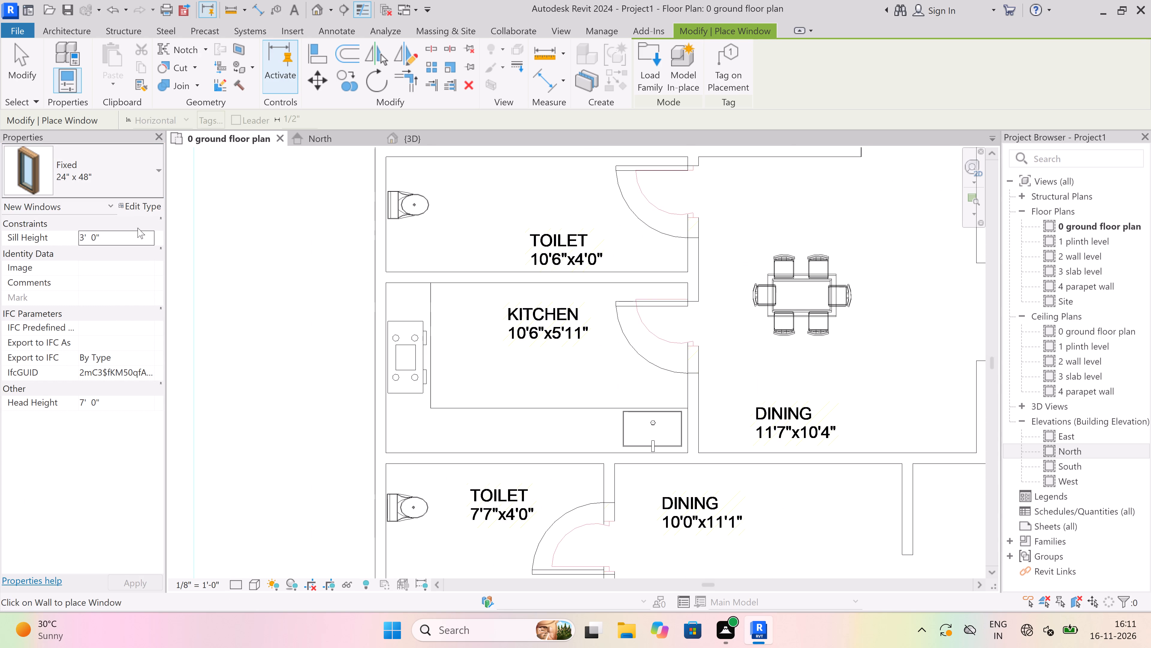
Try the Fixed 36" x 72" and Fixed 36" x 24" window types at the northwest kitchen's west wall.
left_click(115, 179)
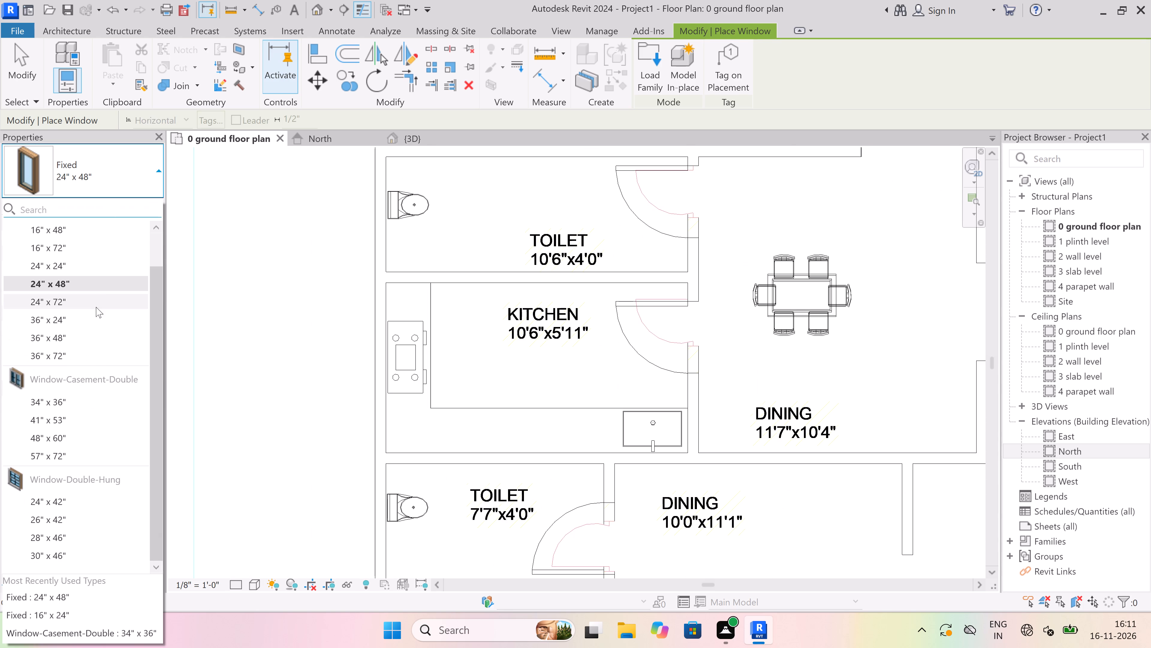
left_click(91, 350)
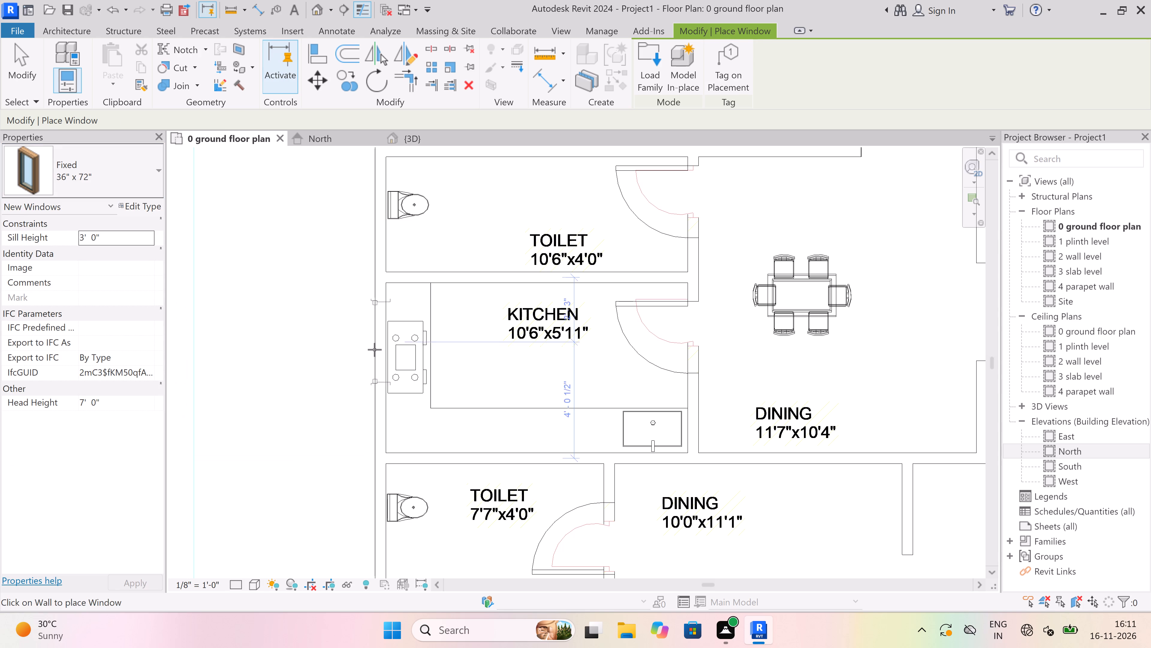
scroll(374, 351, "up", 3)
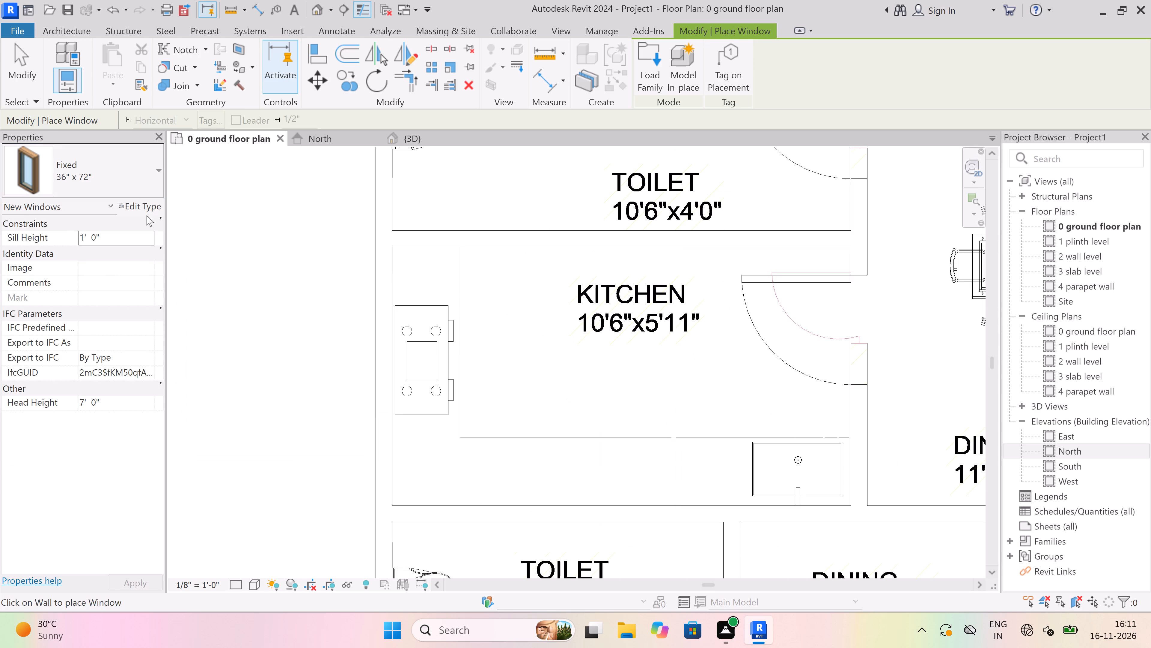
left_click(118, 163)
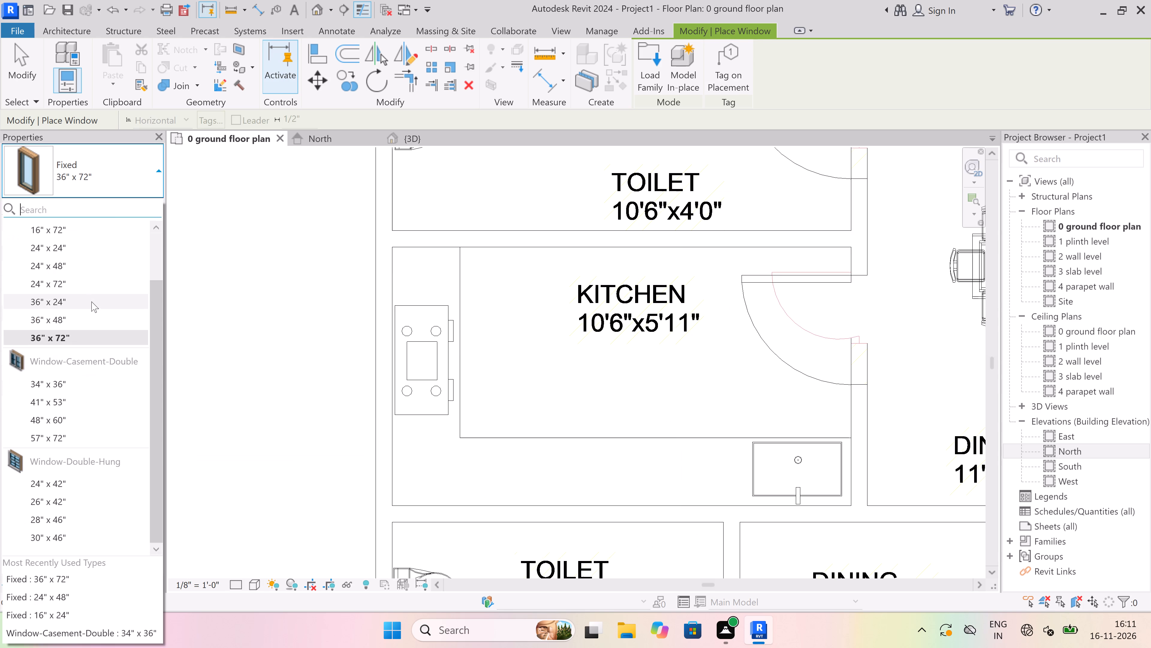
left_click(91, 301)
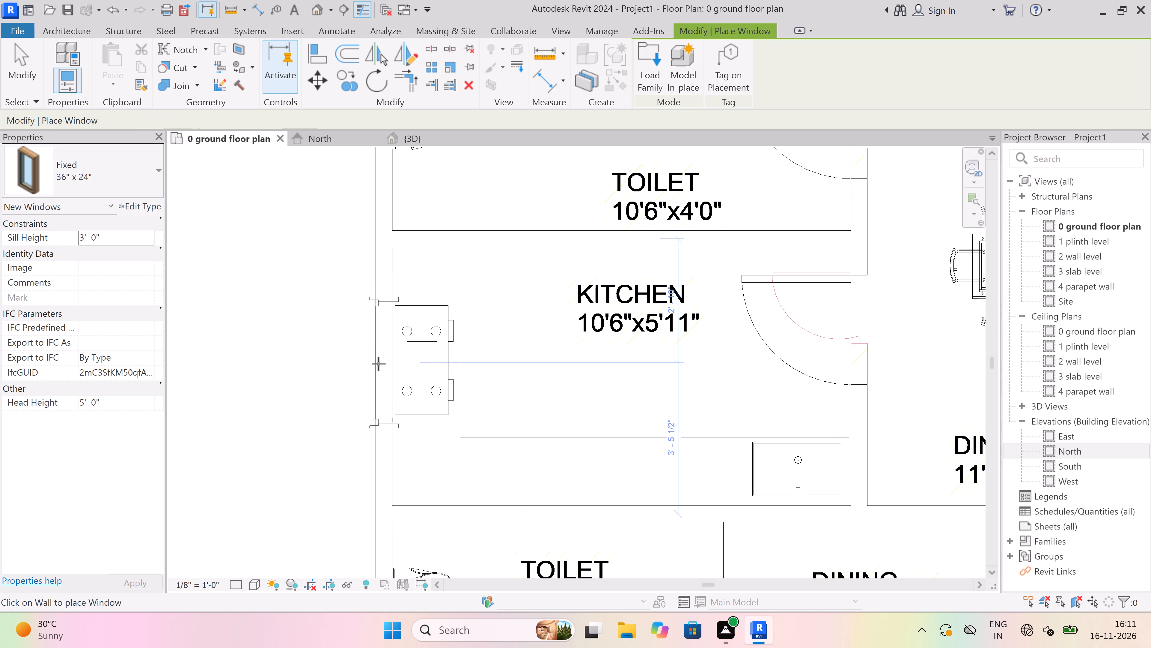
Place a Fixed 24" x 72" window with a 4' 6" sill in the northwest 10'6"x5'11" kitchen's west wall, behind the stove.
left_click(142, 182)
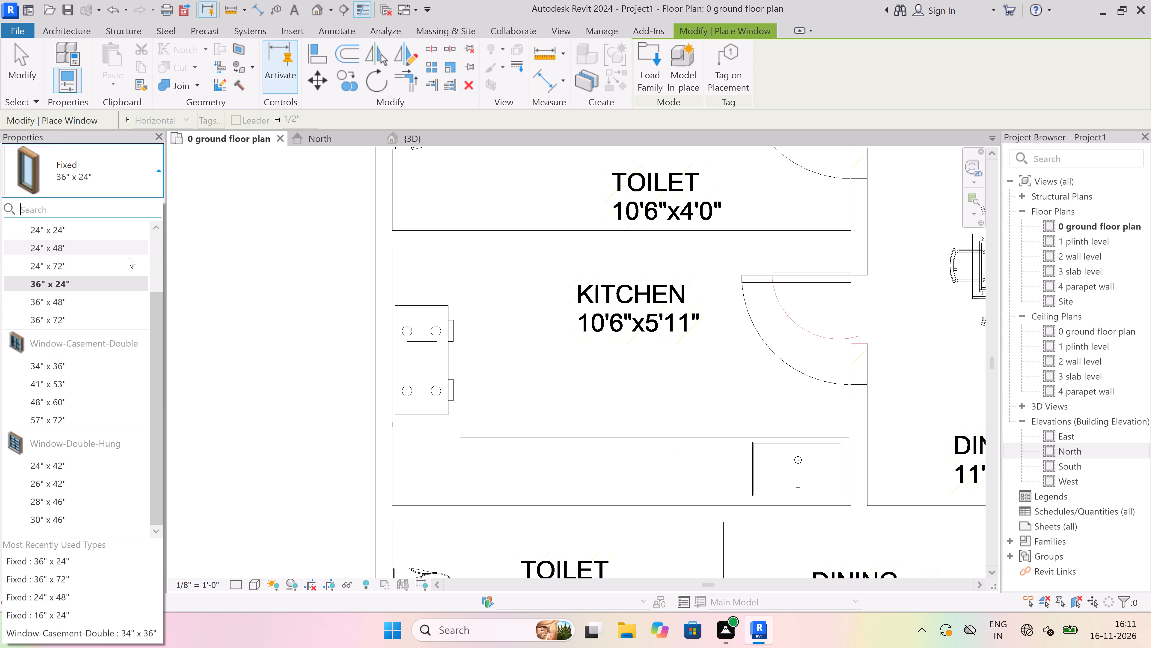
left_click(107, 260)
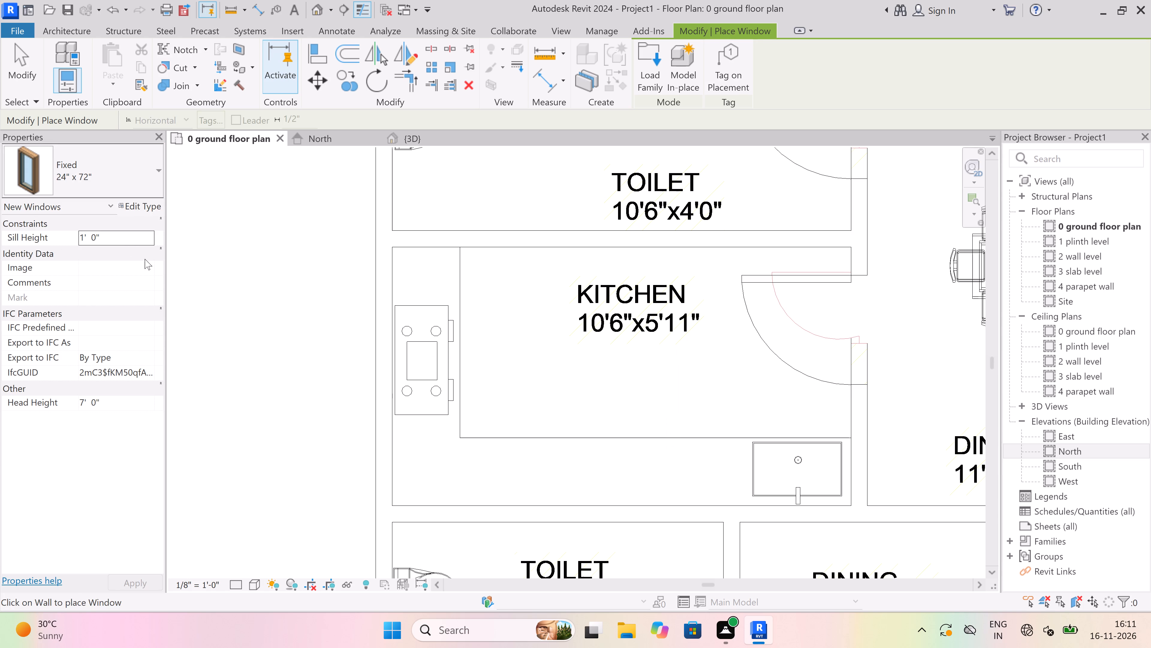
left_click(119, 233)
key("BackSpace")
type("4'6\"")
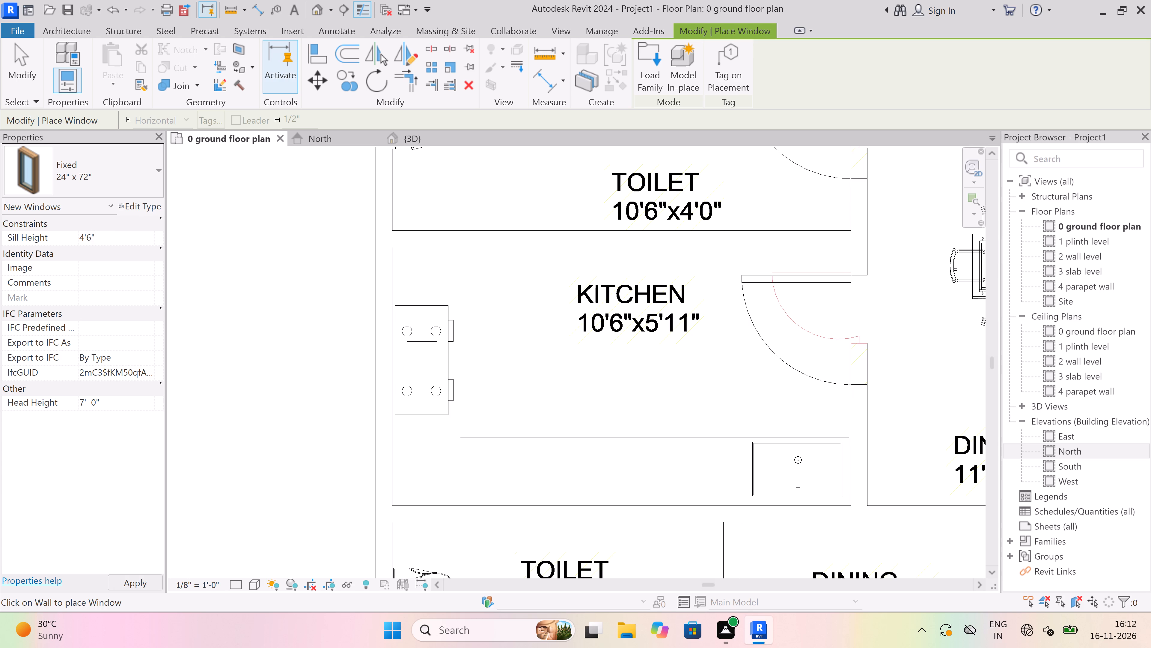
left_click(376, 360)
Place the same Fixed 24" x 72" window in the west exterior wall of the southwest 7'7"x6'8" kitchen, behind the stove.
scroll(376, 360, "down", 8)
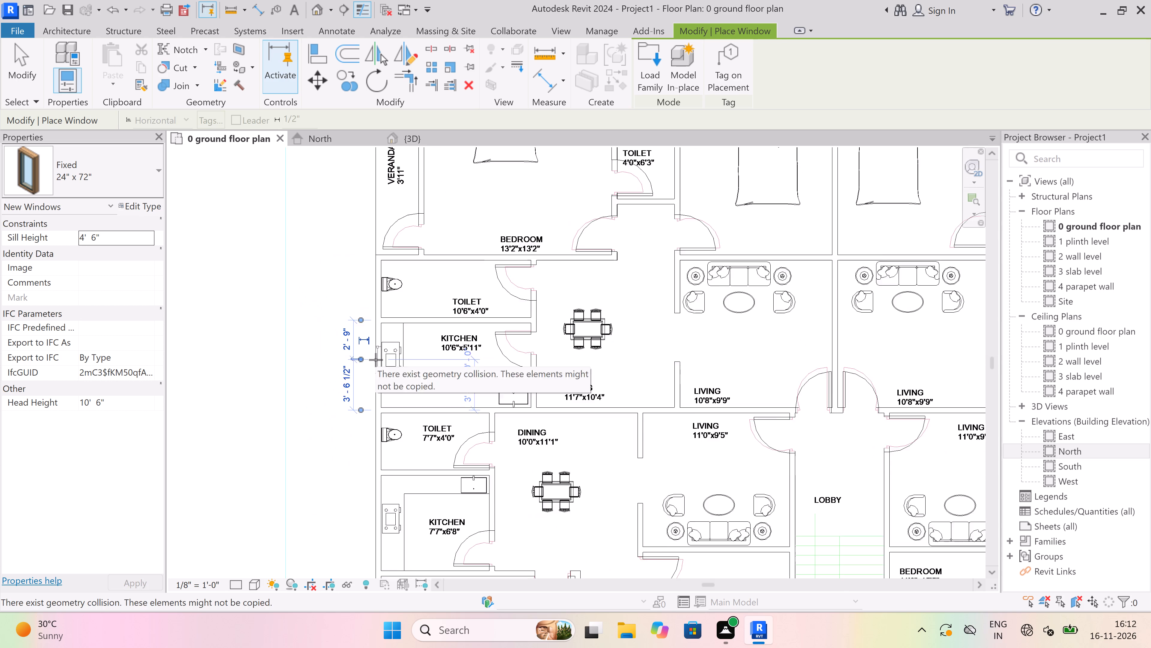
scroll(376, 360, "down", 6)
scroll(367, 460, "up", 6)
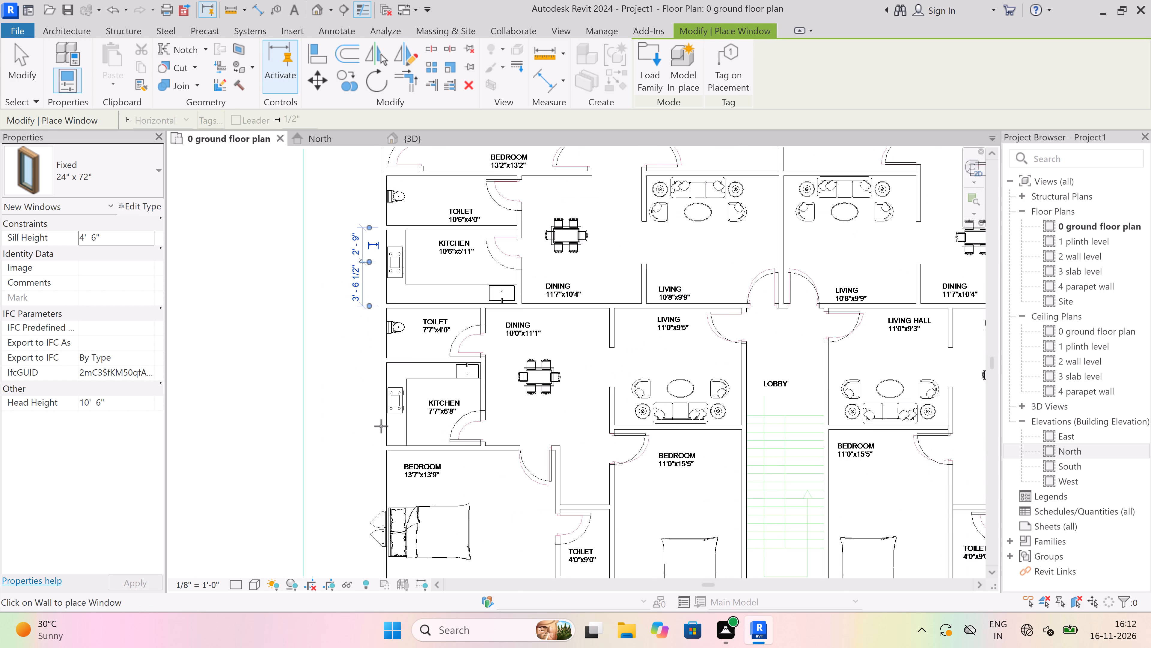
scroll(394, 394, "up", 4)
scroll(371, 412, "up", 4)
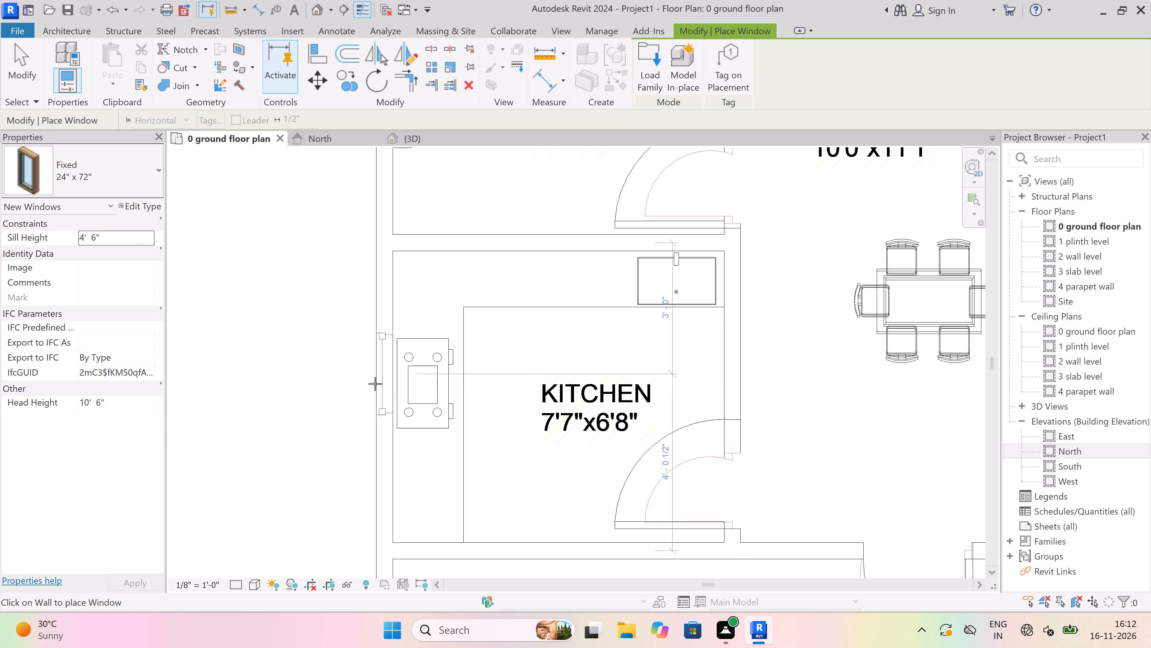
left_click(375, 384)
Place a Fixed 24" x 72" window in the east exterior wall of the southeast 7'7"x6'8" kitchen, behind the stove.
scroll(375, 384, "down", 13)
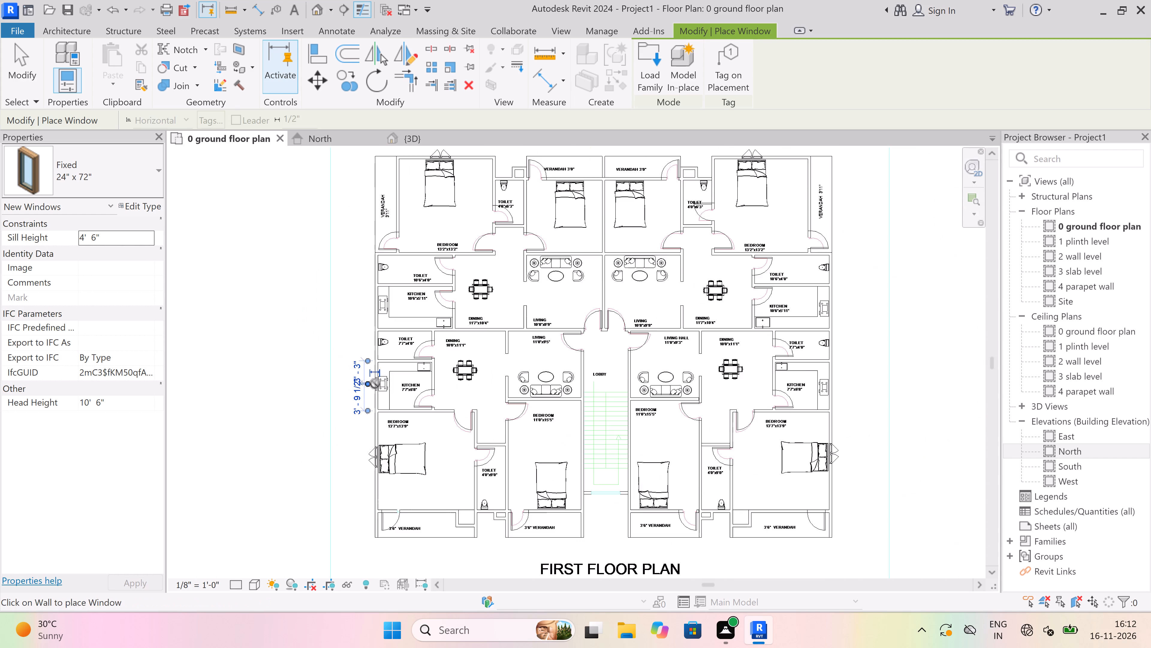
scroll(375, 384, "down", 4)
scroll(510, 399, "up", 3)
scroll(647, 379, "up", 3)
scroll(687, 377, "up", 3)
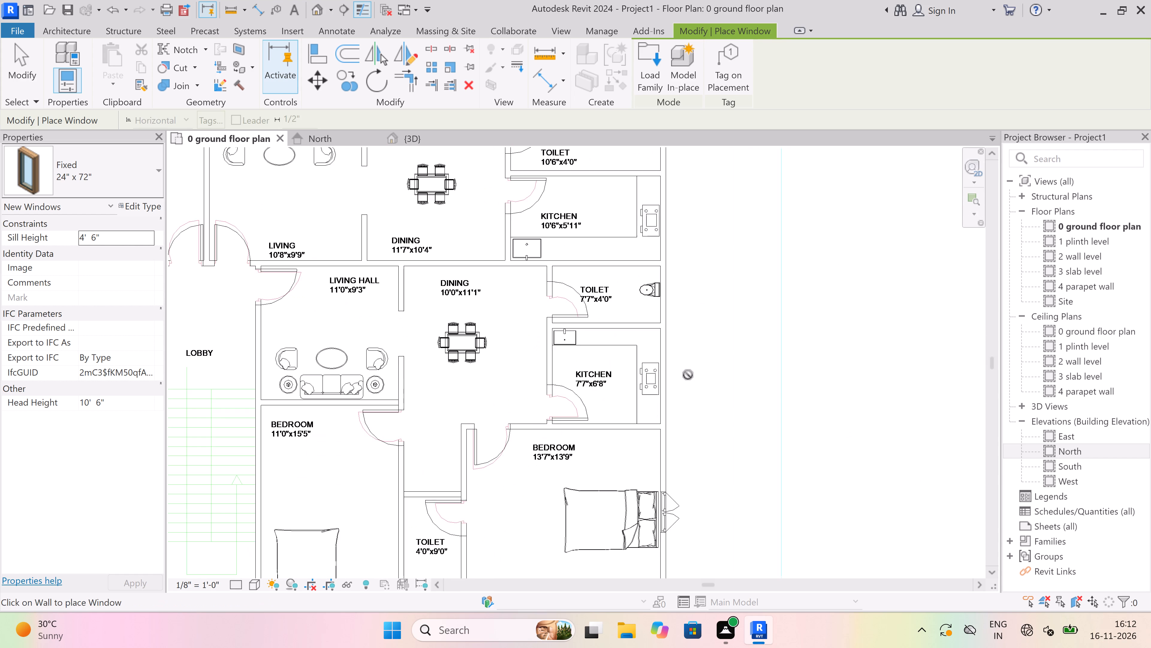
scroll(688, 373, "up", 6)
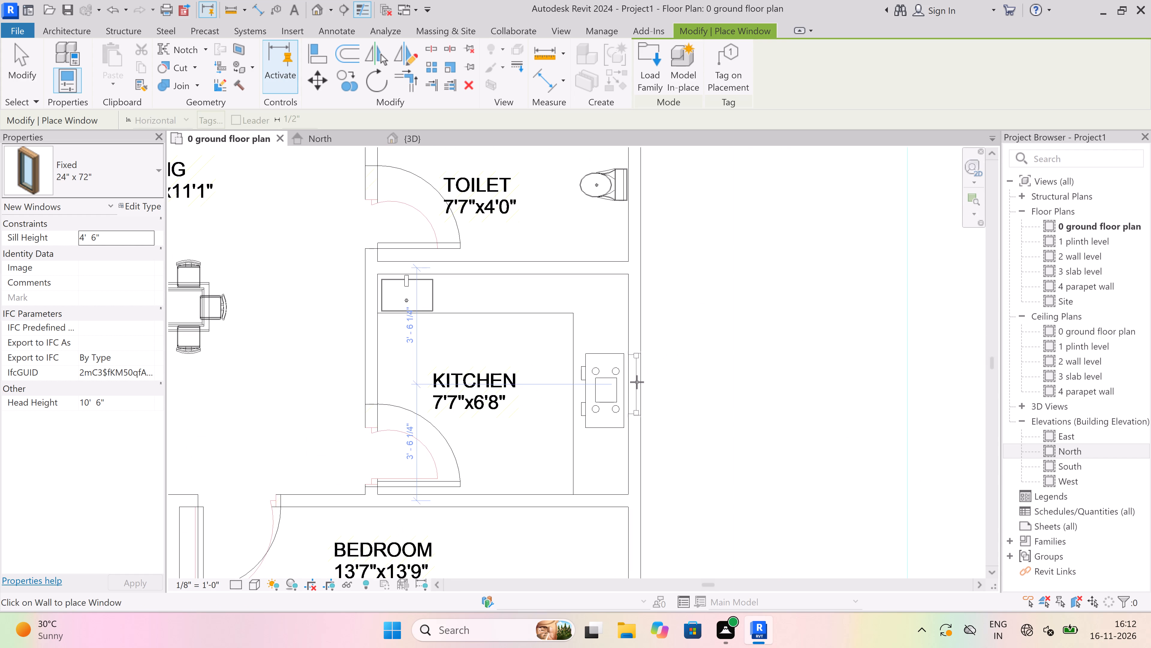
left_click(635, 391)
Place a Fixed 24" x 72" window in the northeast 10'6"x5'11" kitchen's east wall behind the stove, and finish window placement.
scroll(635, 391, "down", 12)
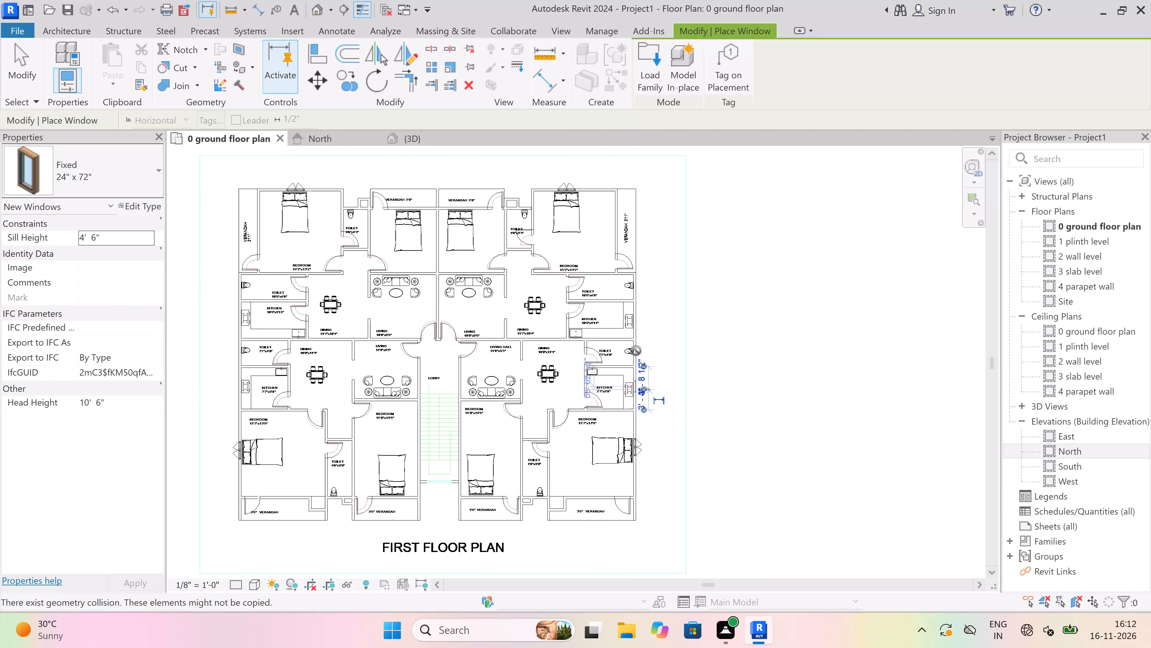
scroll(636, 269, "up", 3)
scroll(622, 322, "up", 3)
scroll(633, 359, "up", 7)
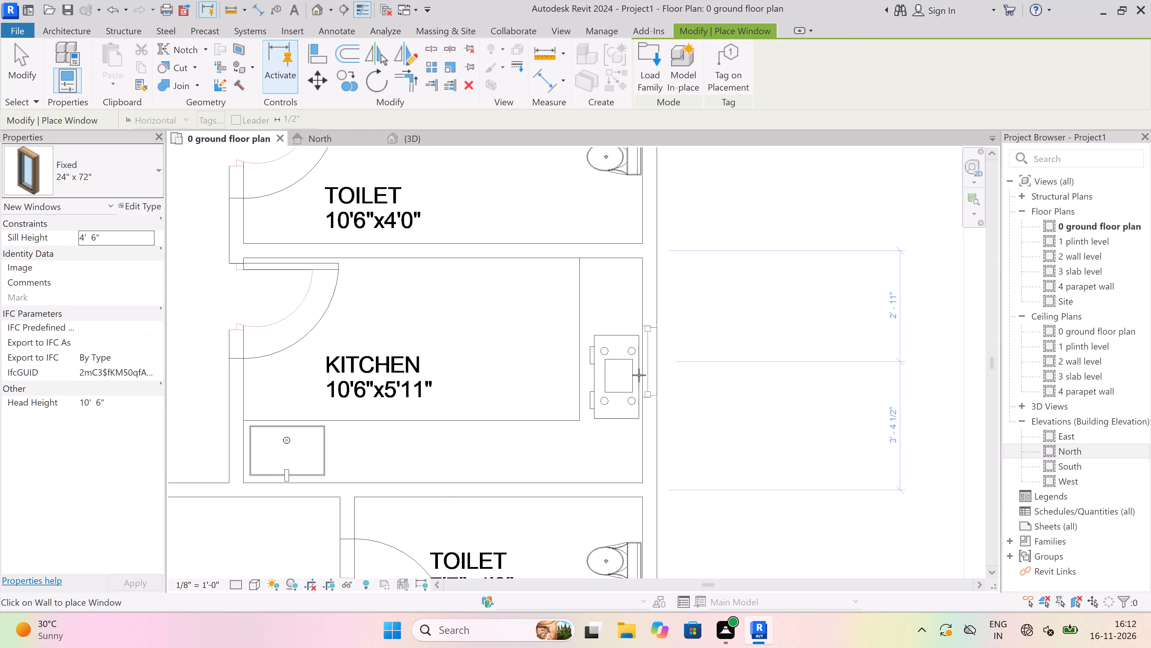
left_click(639, 374)
scroll(681, 331, "down", 10)
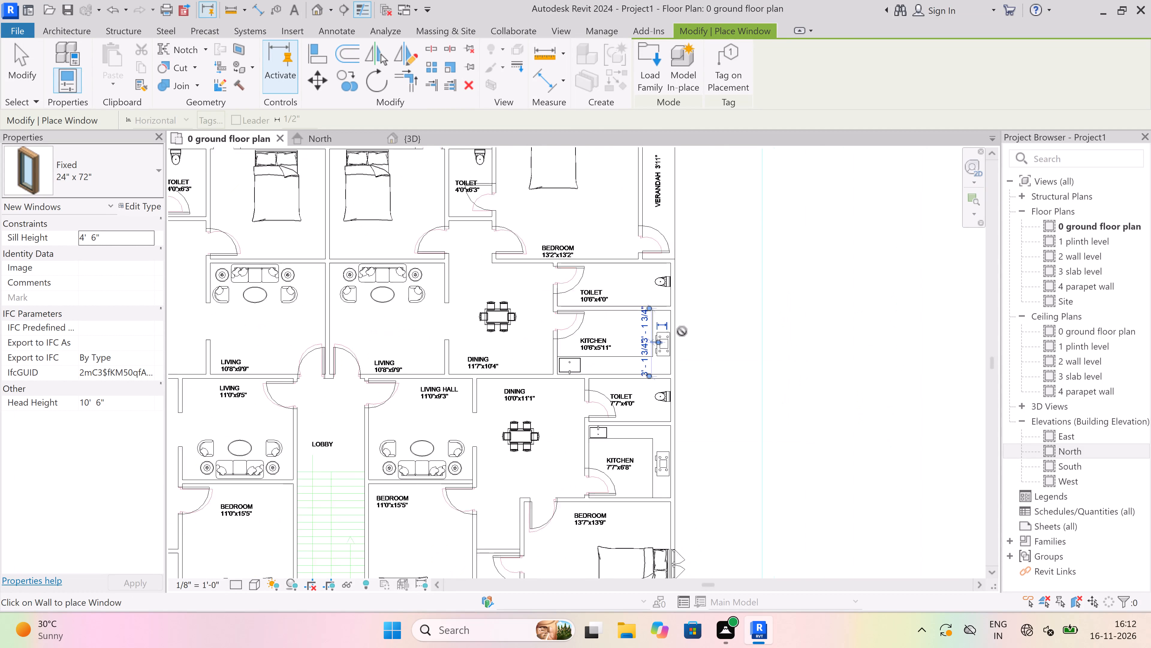
scroll(682, 331, "down", 6)
key("Escape")
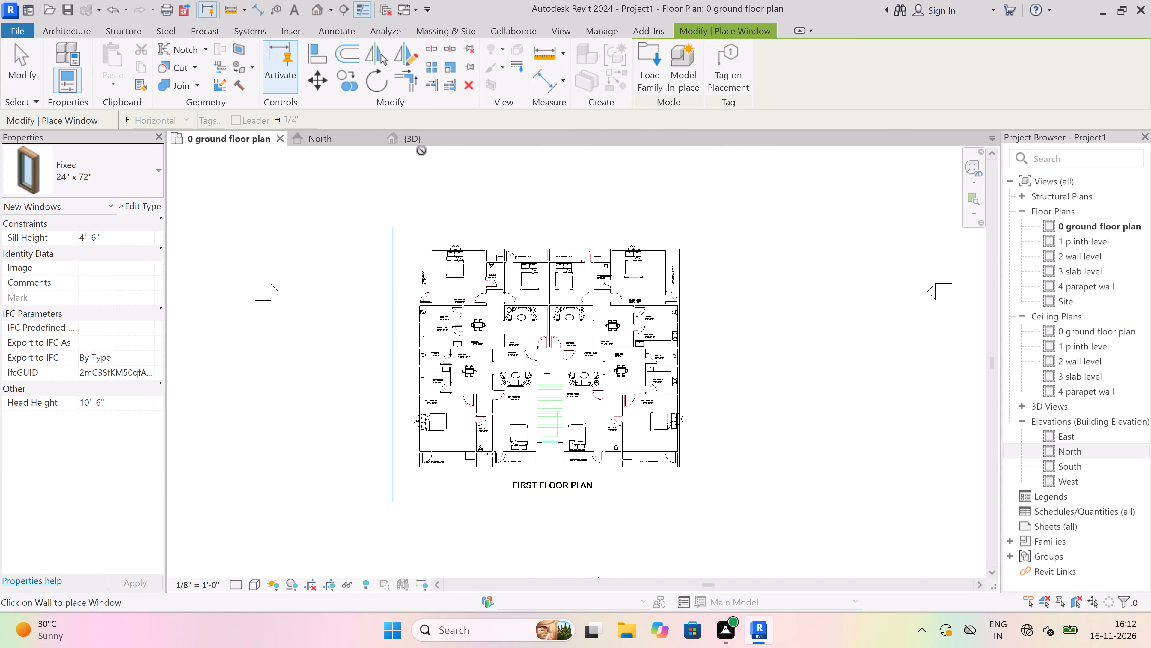
key("Escape")
Examine the kitchen windows on the west exterior wall in the 3D view and review the whole building from the southwest.
left_click(429, 140)
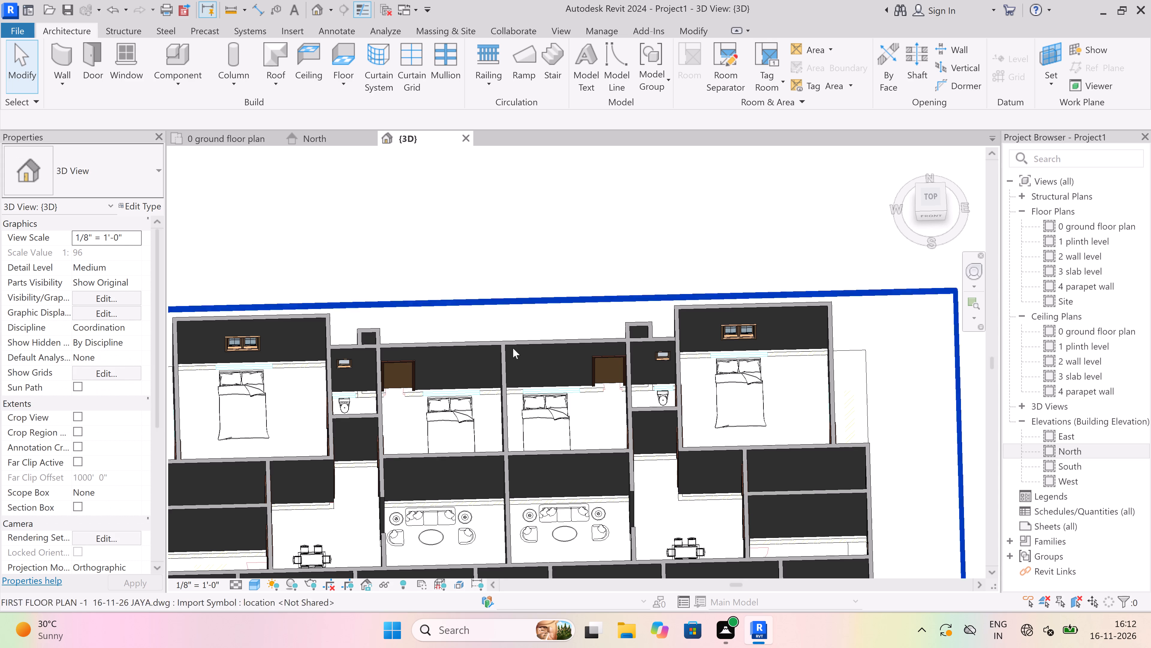
scroll(514, 353, "down", 6)
scroll(315, 437, "down", 4)
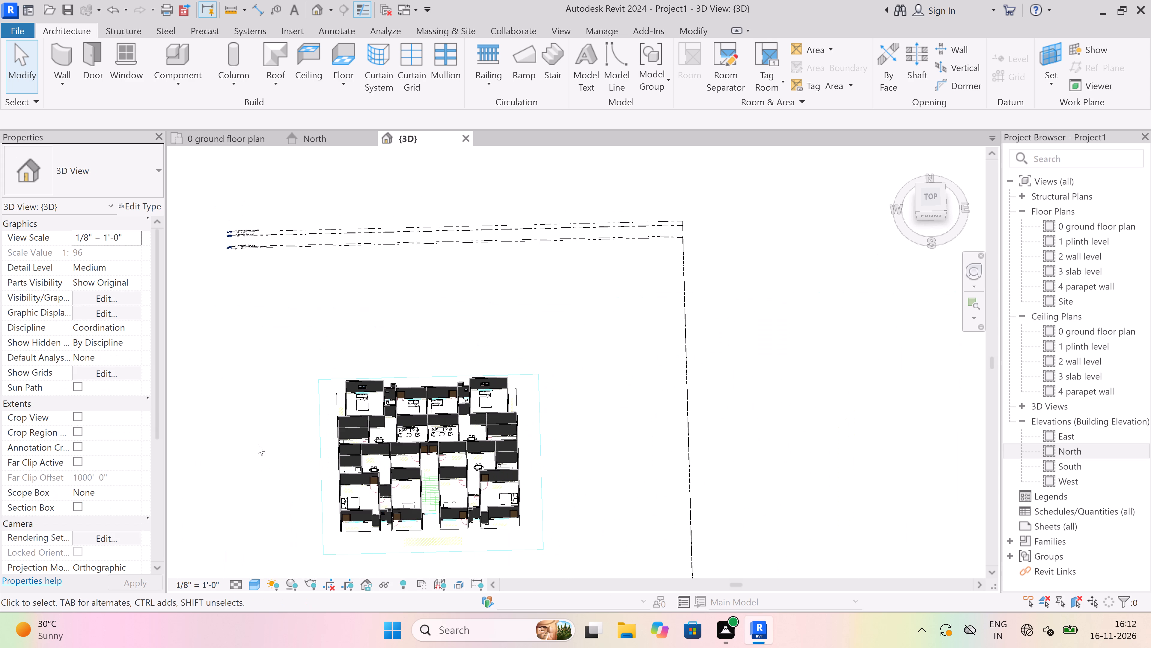
middle_click_drag(258, 444, 494, 315)
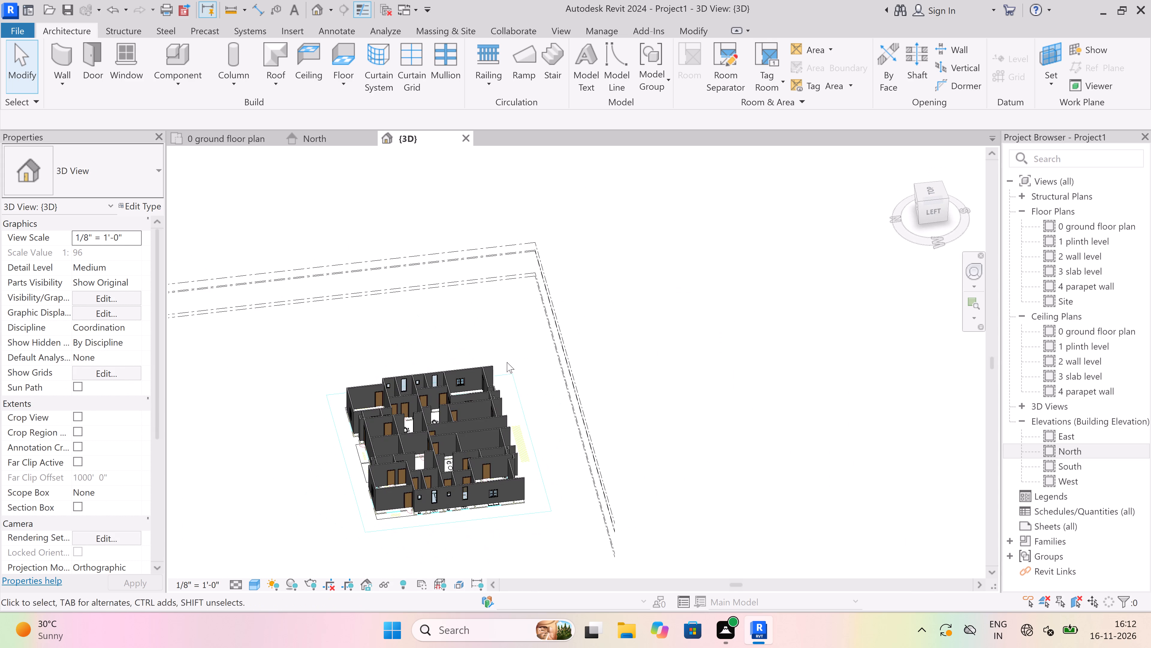
middle_click_drag(419, 527, 440, 416, "shift")
scroll(463, 453, "up", 11)
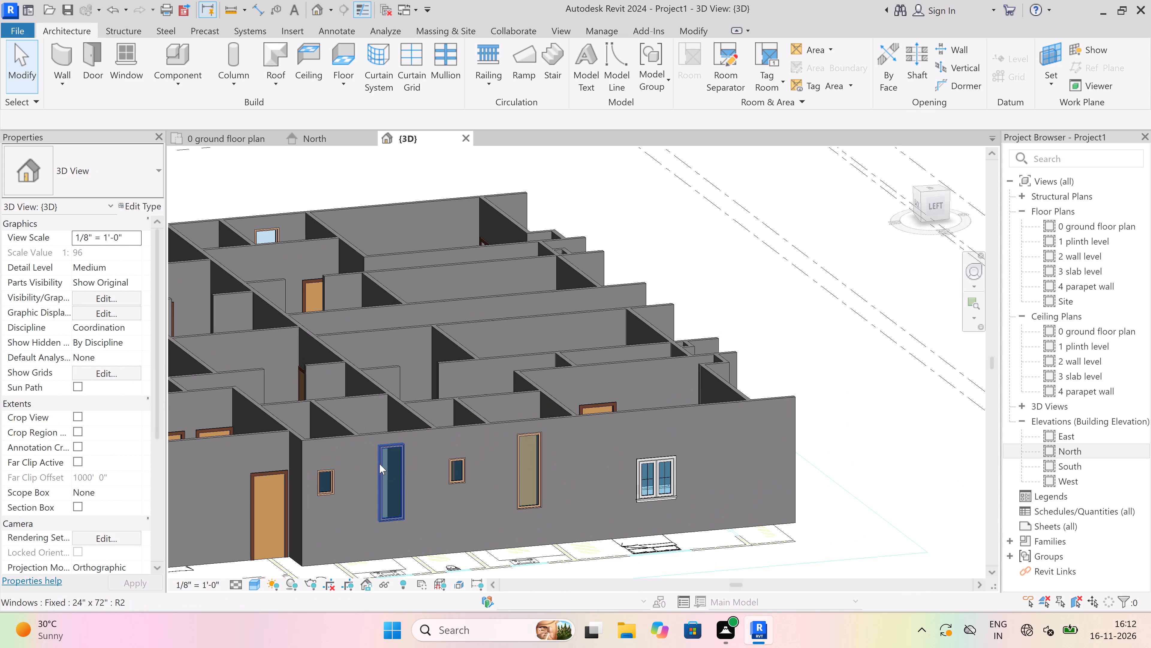
scroll(574, 409, "down", 7)
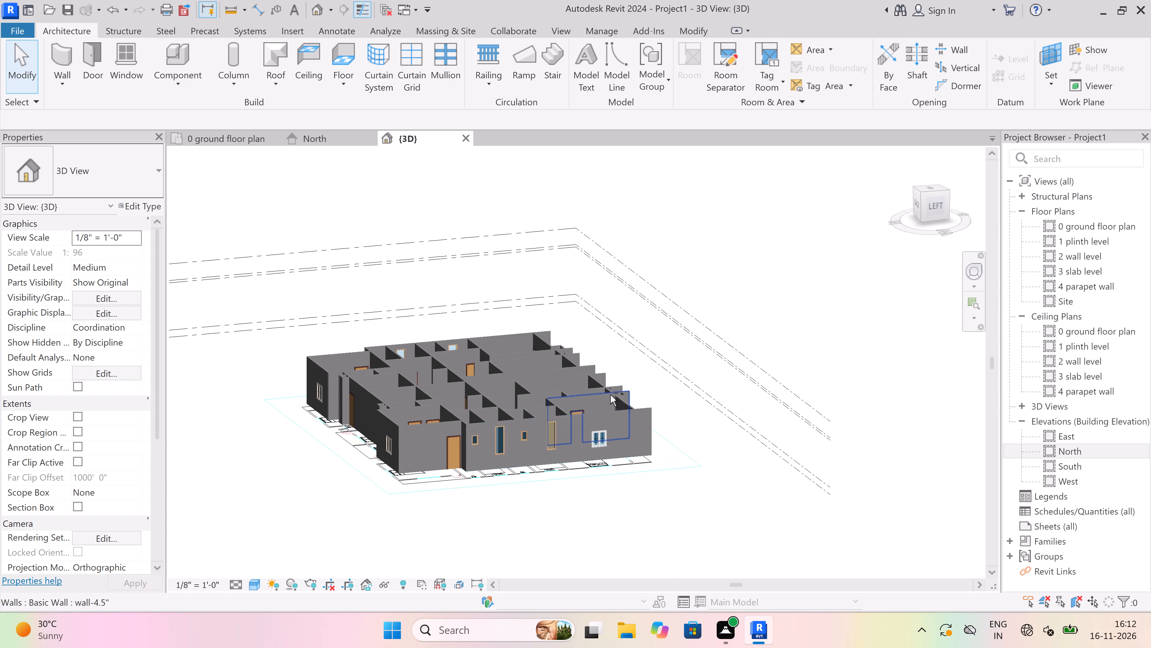
middle_click_drag(610, 395, 436, 461, "shift")
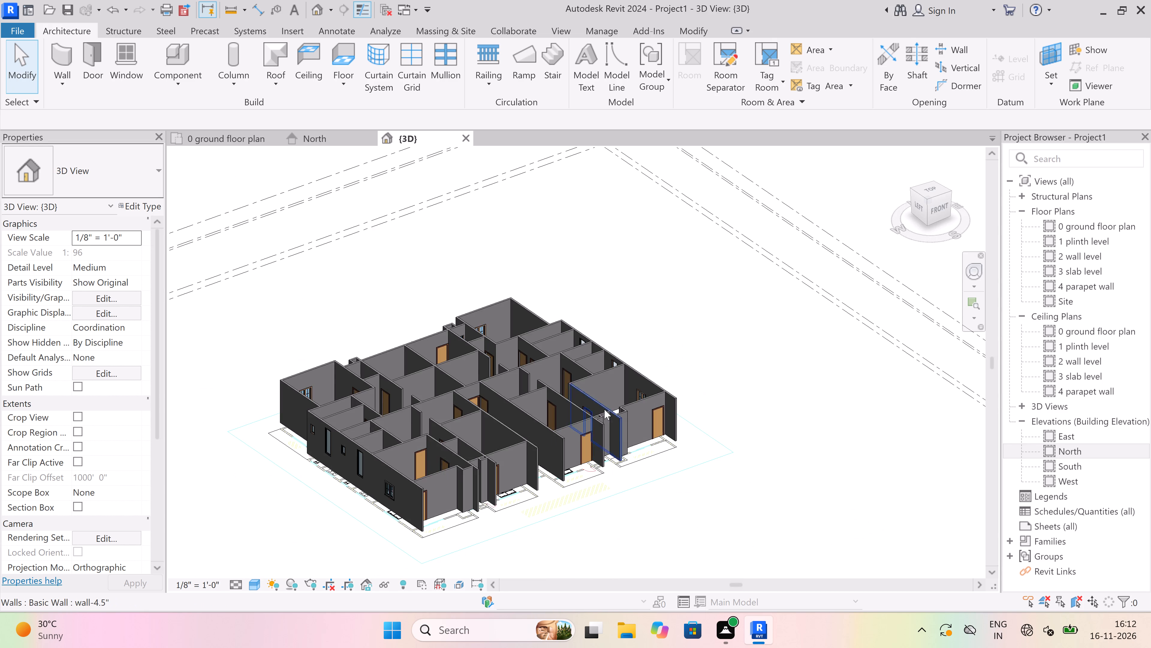
scroll(604, 409, "down", 9)
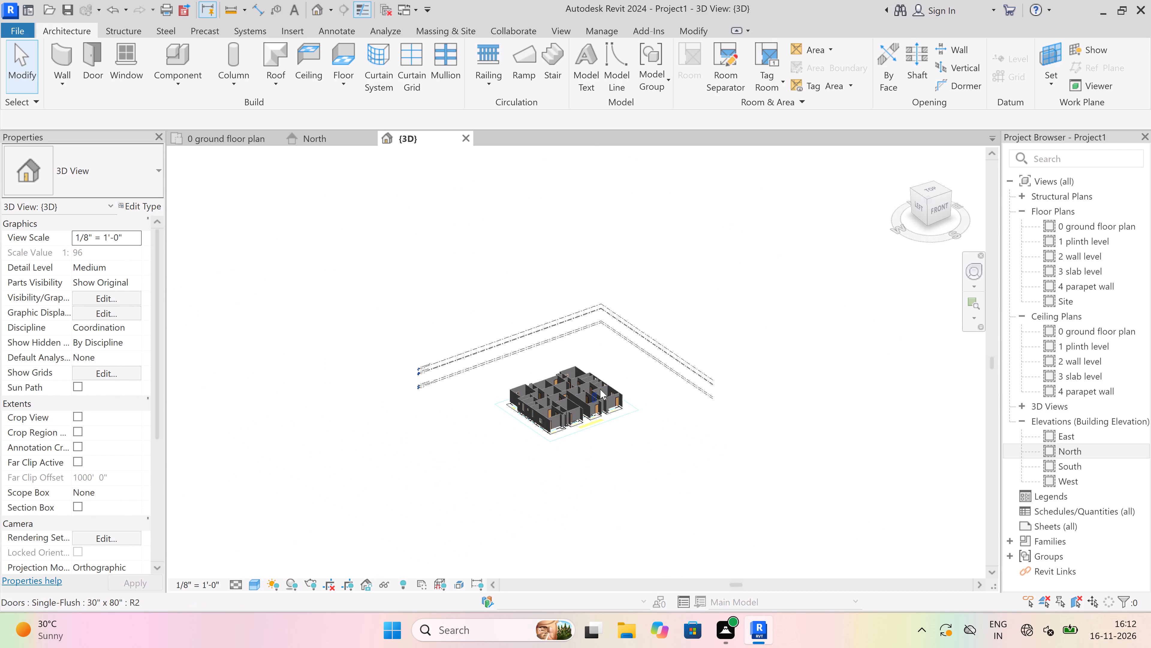
scroll(646, 389, "up", 3)
scroll(611, 379, "up", 3)
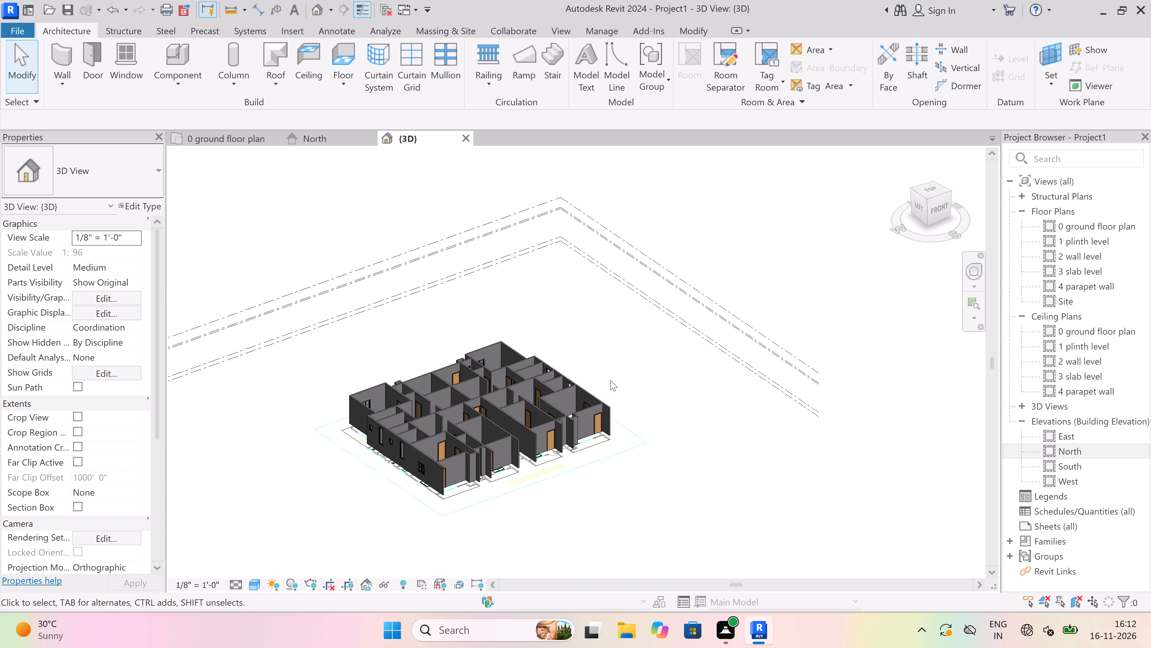
Examine the windows on the east exterior wall in the 3D view, including the tall kitchen windows.
scroll(527, 389, "down", 3)
scroll(637, 397, "up", 1)
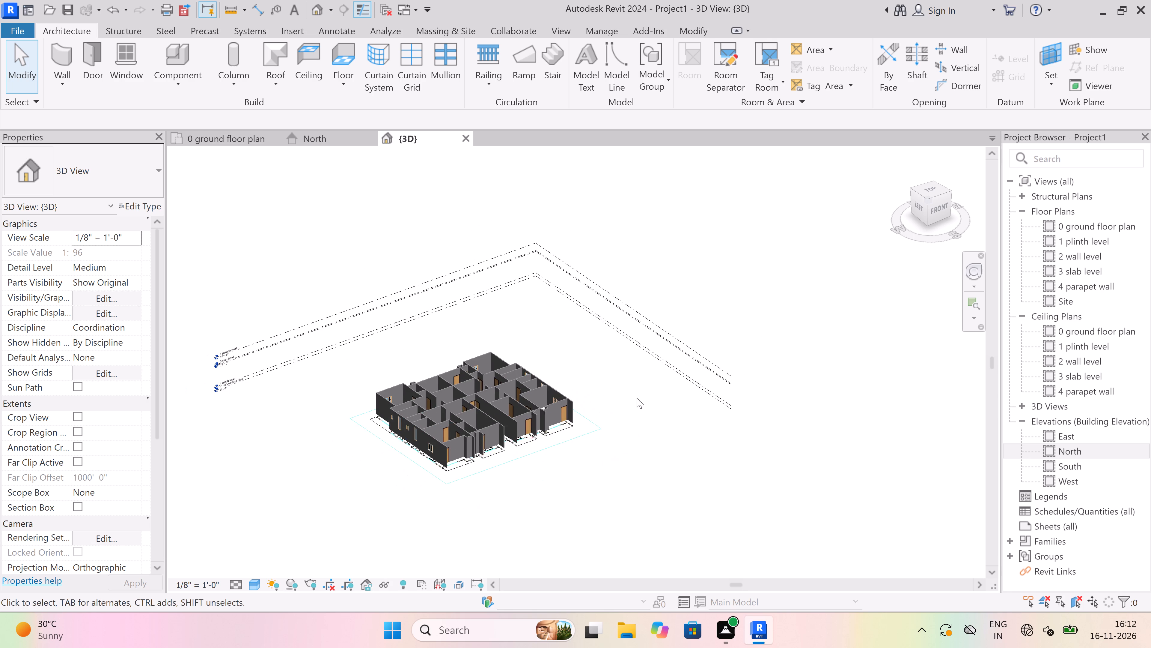
middle_click_drag(637, 397, 382, 481)
scroll(611, 391, "down", 2)
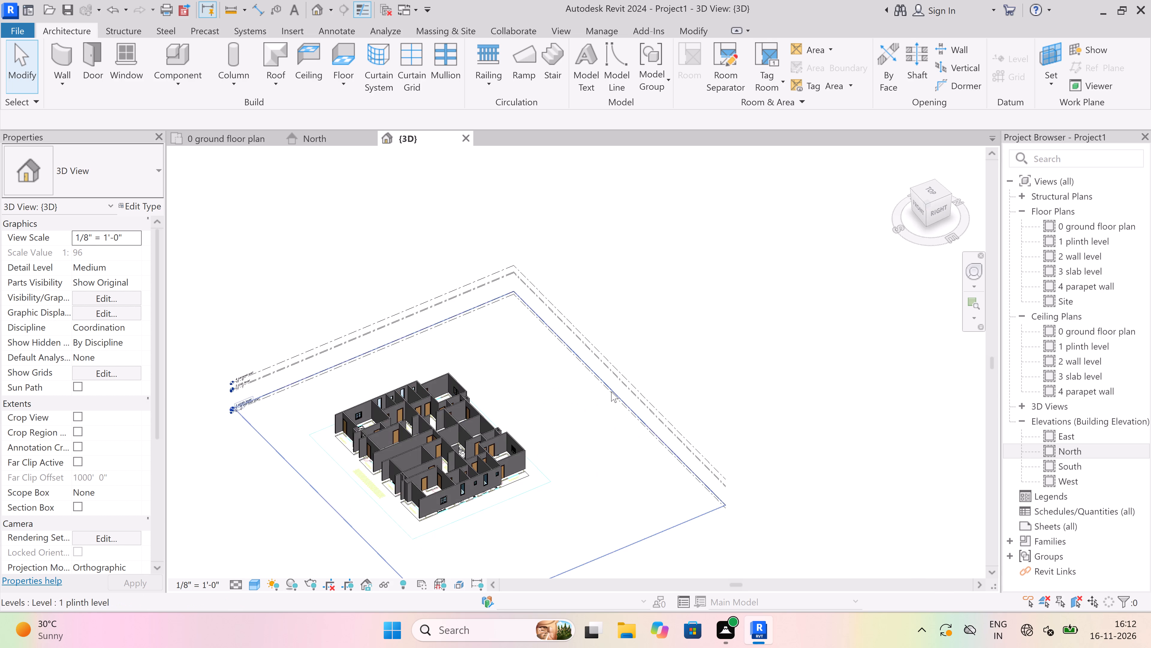
scroll(611, 391, "down", 2)
scroll(546, 436, "up", 8)
scroll(520, 446, "up", 3)
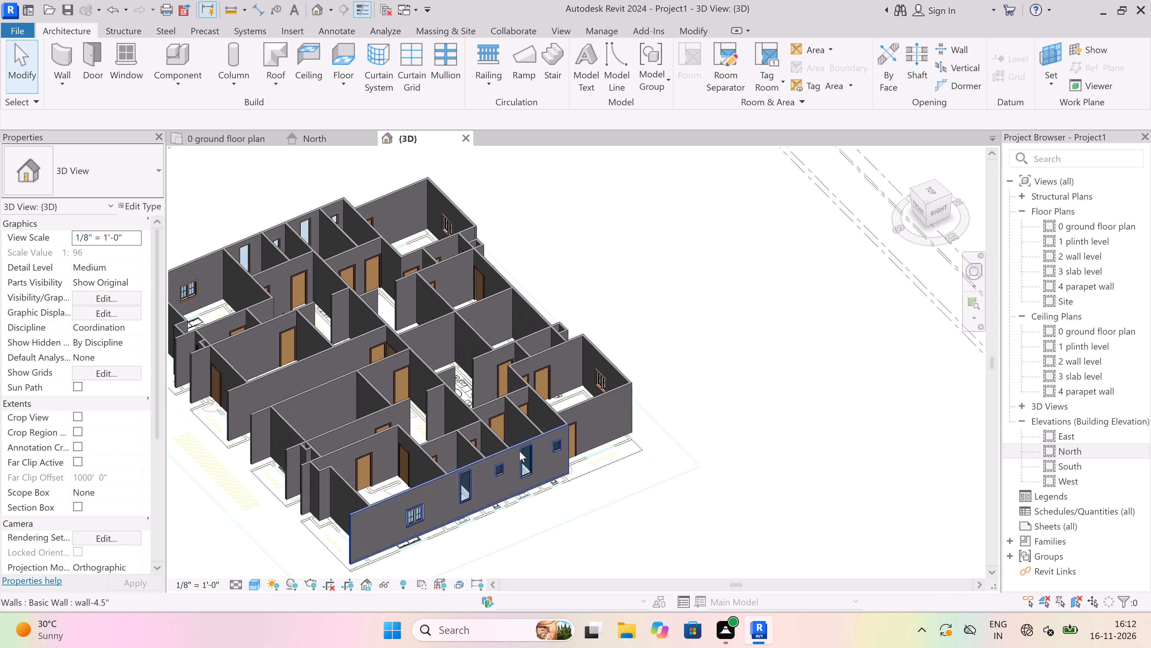
scroll(519, 453, "up", 4)
scroll(537, 436, "up", 3)
scroll(535, 441, "down", 4)
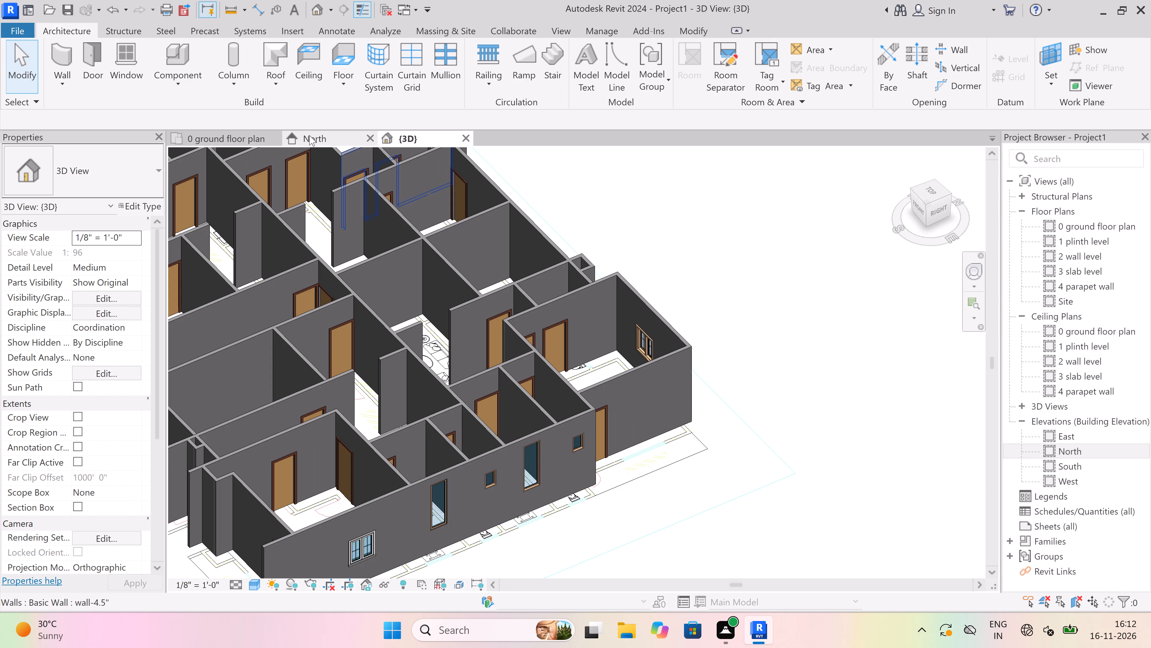
In the ground floor plan, delete the Fixed 24" x 72" windows behind the stoves in the two west kitchens.
left_click(234, 134)
scroll(598, 407, "down", 1)
scroll(465, 321, "up", 2)
scroll(430, 350, "up", 14)
left_click(444, 357)
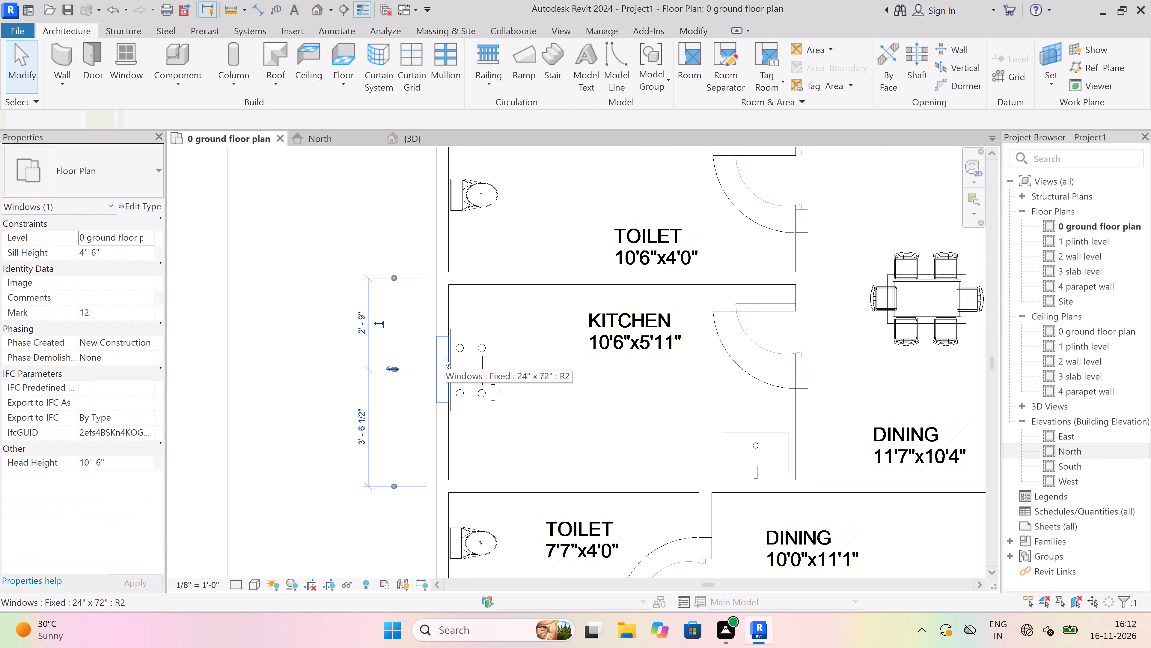
key("Delete")
scroll(444, 355, "down", 7)
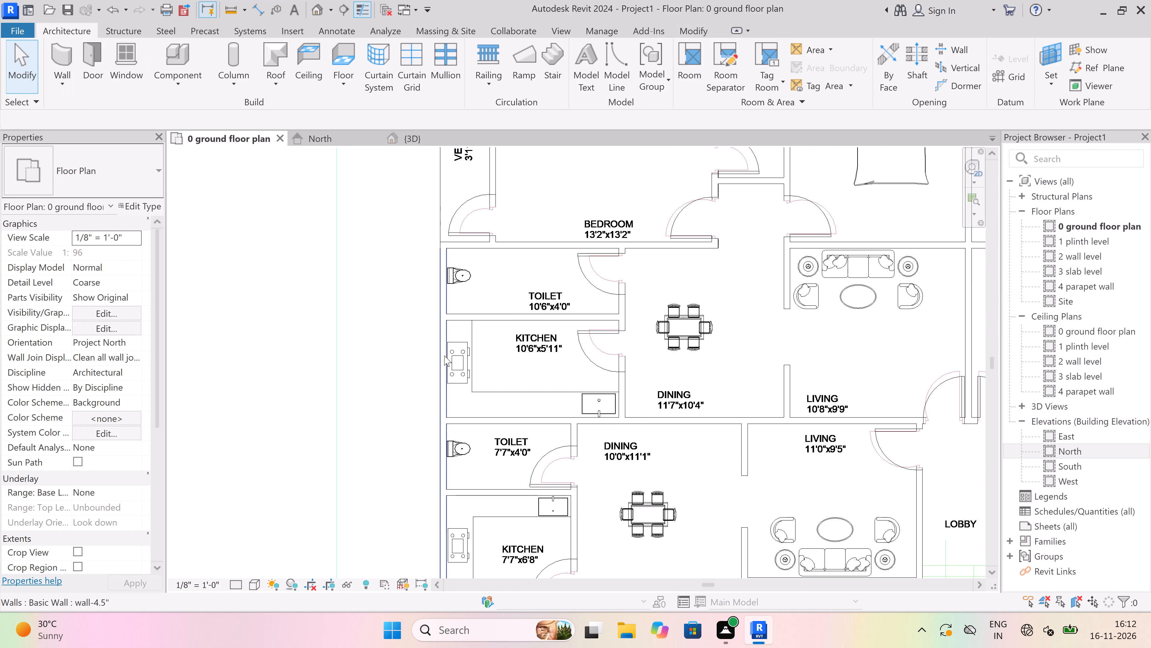
scroll(444, 355, "down", 2)
scroll(442, 530, "up", 2)
scroll(451, 463, "up", 4)
left_click(441, 439)
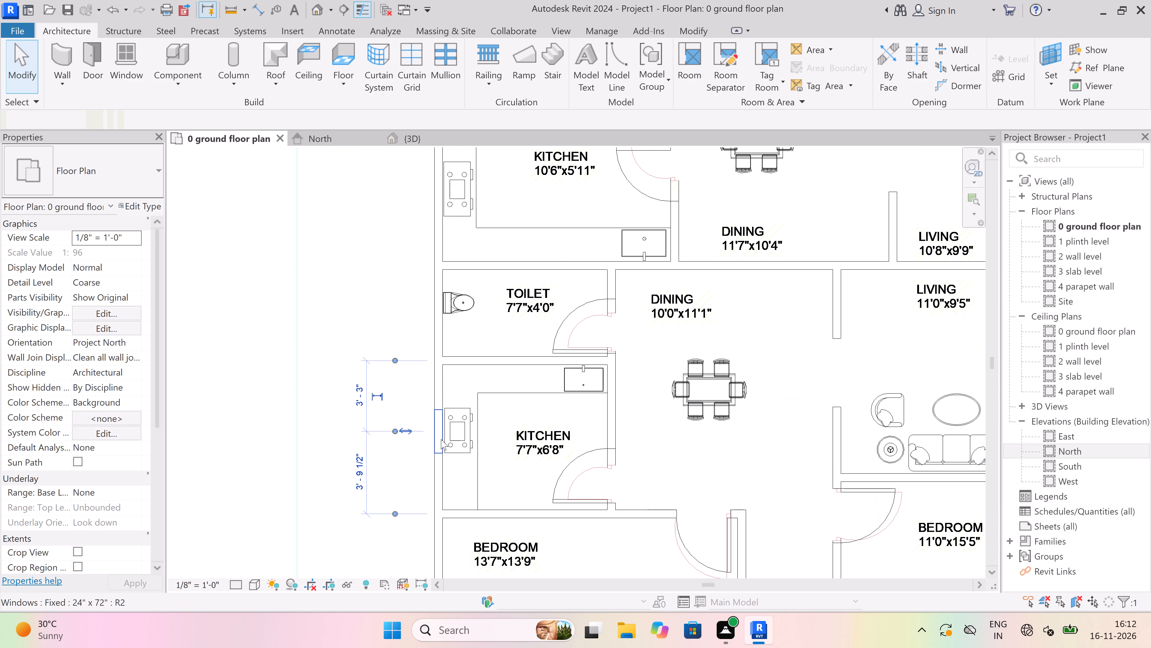
key("Delete")
Delete the Fixed 24" x 72" windows behind the stoves in the southeast 7'7"x6'8" and northeast 10'6"x5'11" kitchens.
scroll(441, 438, "down", 16)
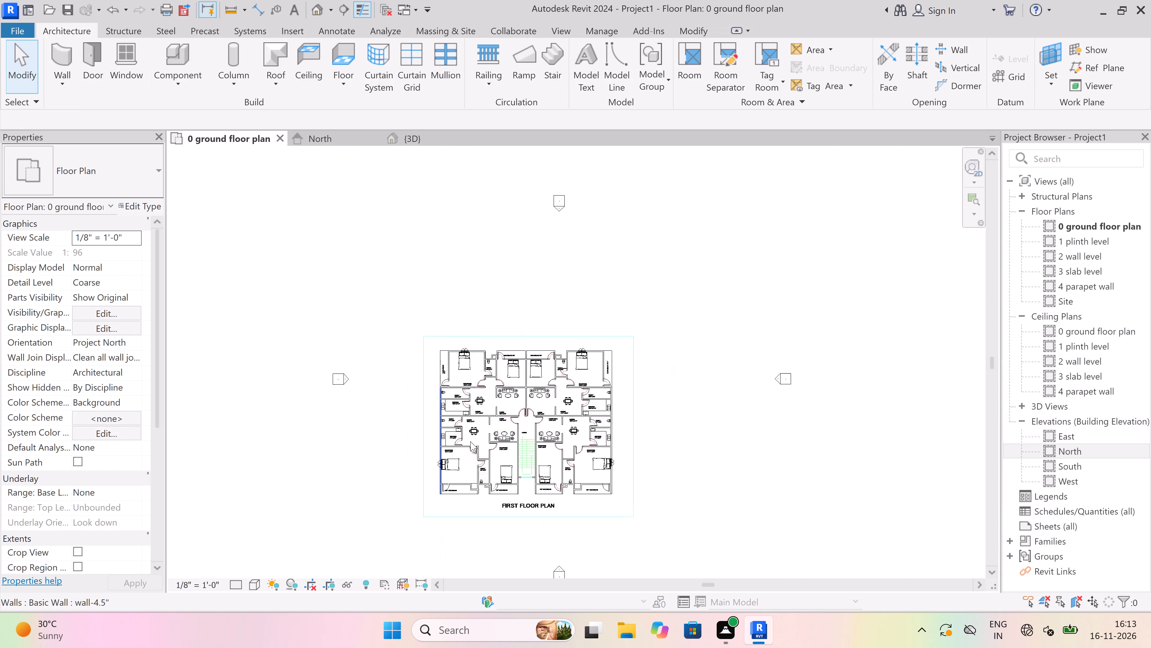
scroll(565, 447, "up", 4)
scroll(596, 418, "up", 4)
scroll(619, 436, "up", 7)
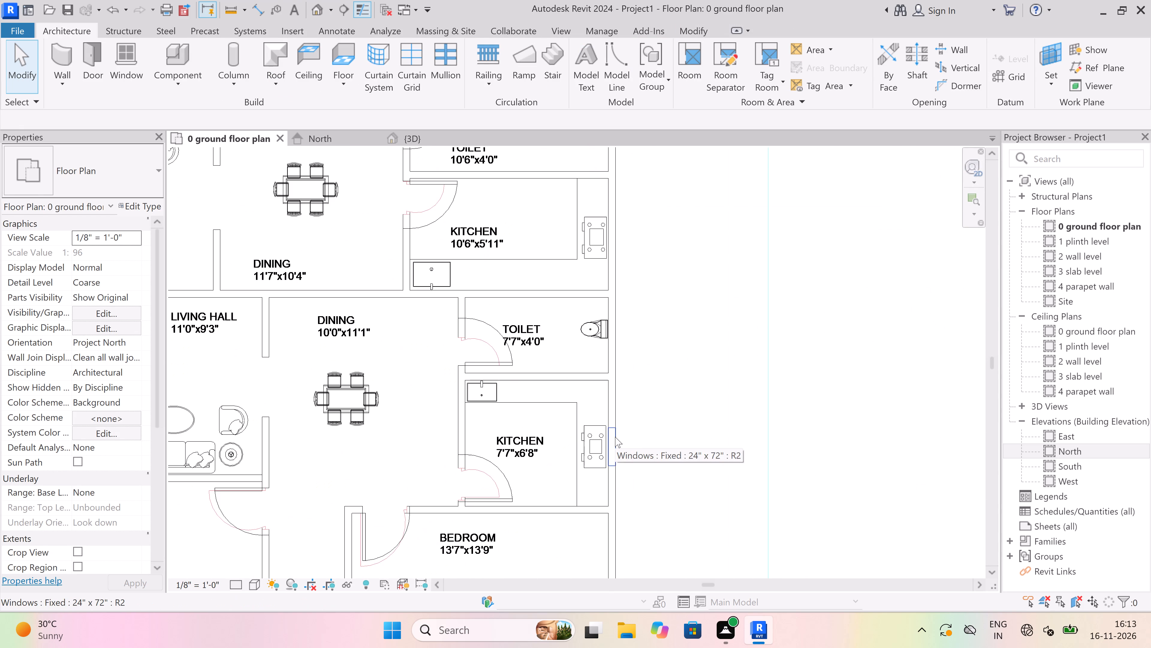
left_click(615, 437)
key("Delete")
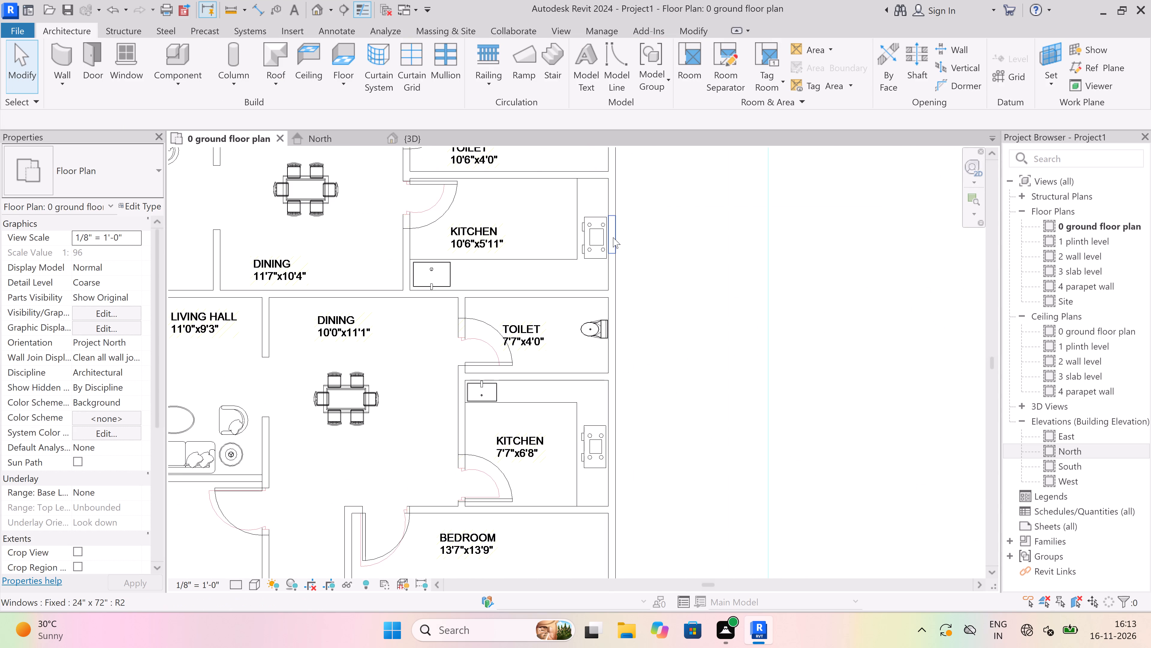
left_click(612, 237)
key("Delete")
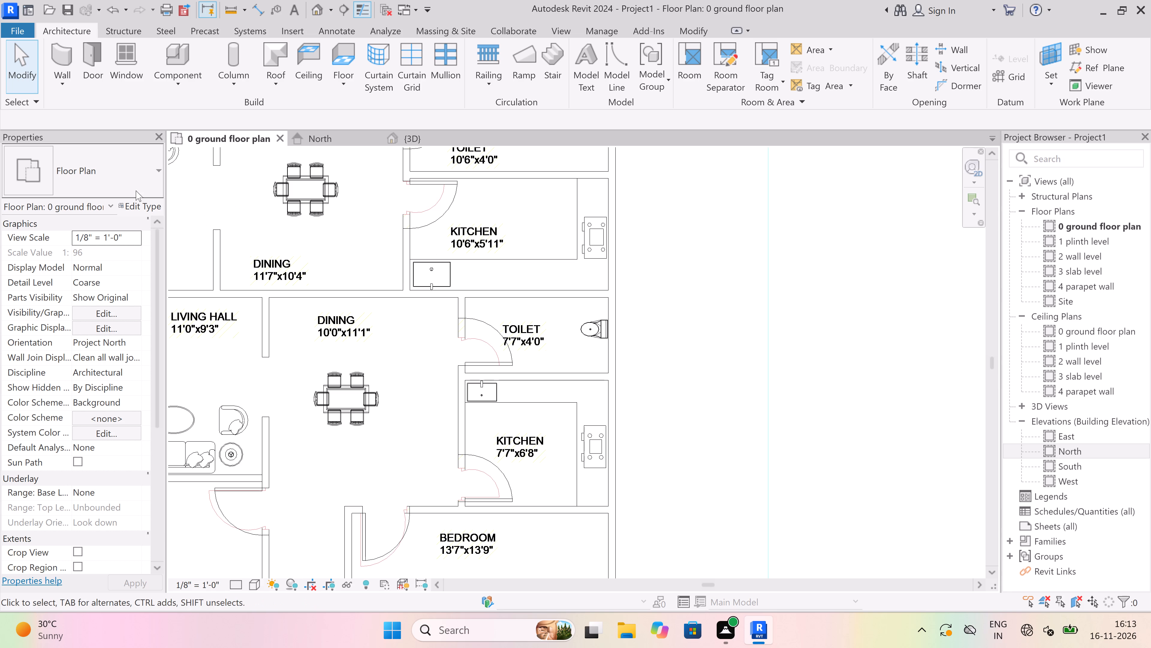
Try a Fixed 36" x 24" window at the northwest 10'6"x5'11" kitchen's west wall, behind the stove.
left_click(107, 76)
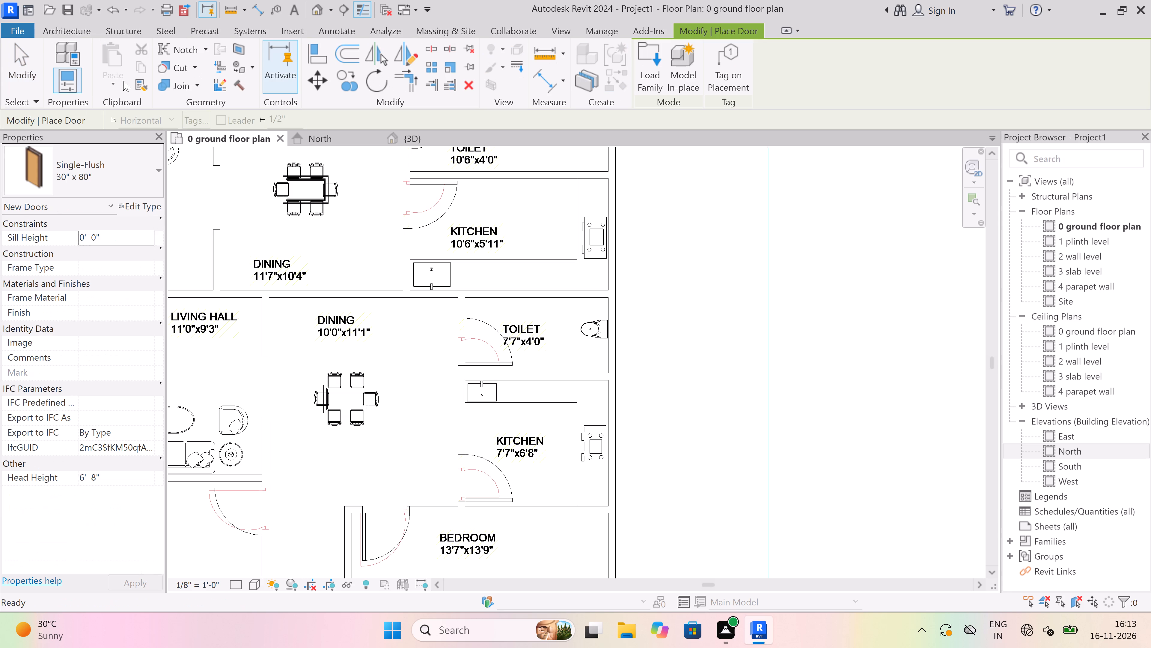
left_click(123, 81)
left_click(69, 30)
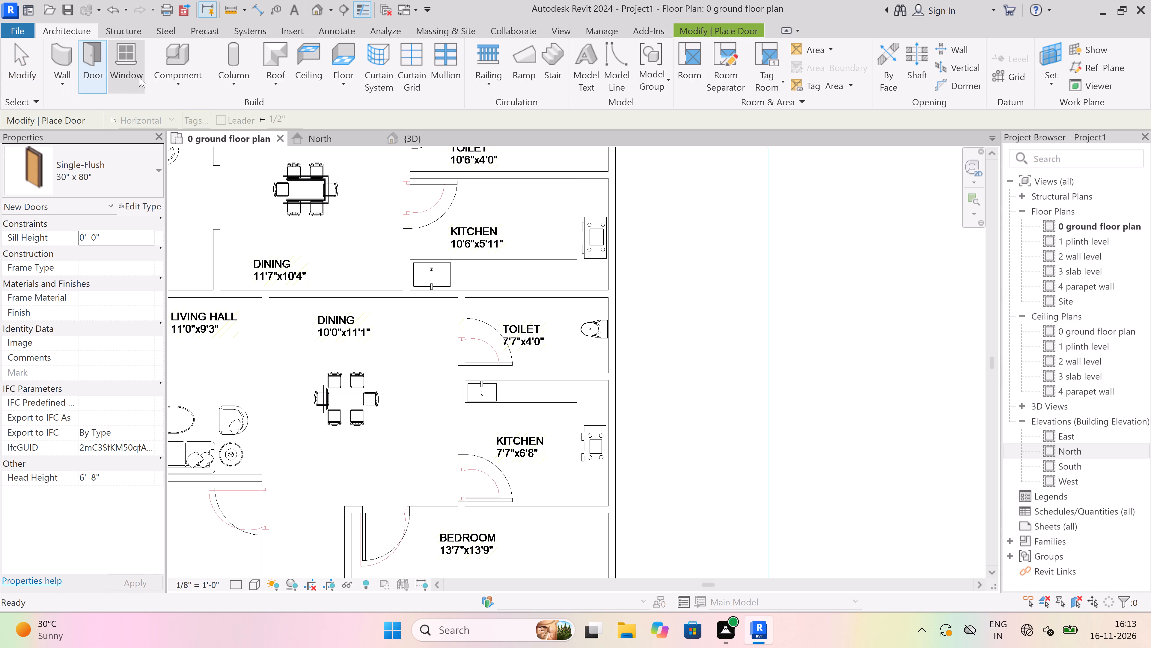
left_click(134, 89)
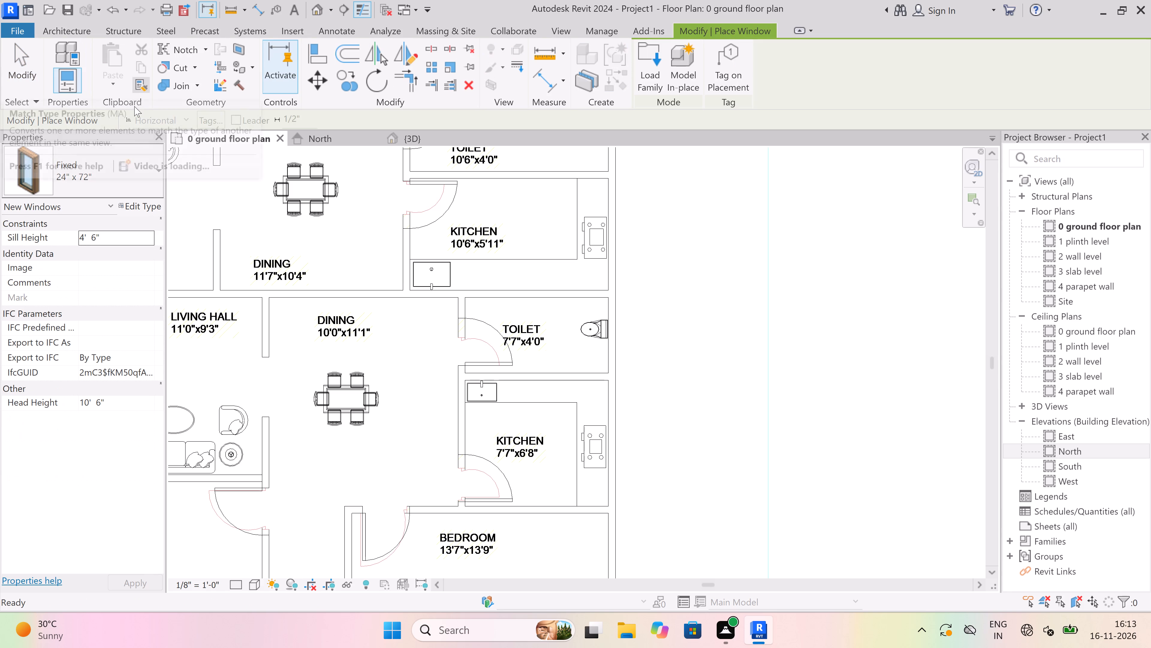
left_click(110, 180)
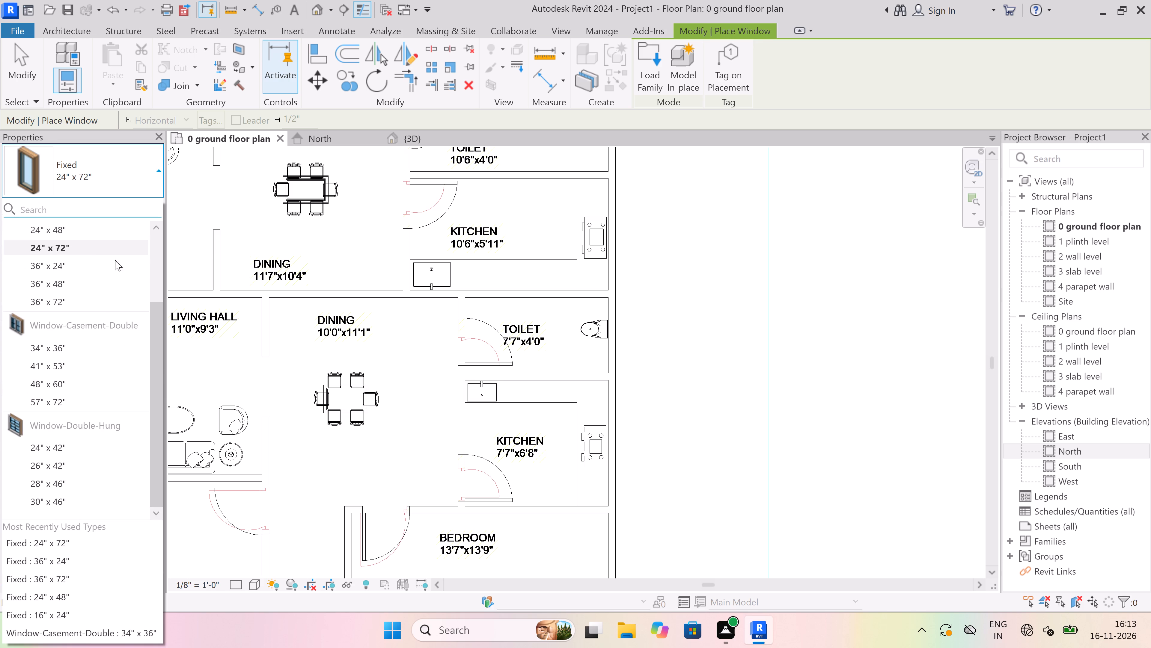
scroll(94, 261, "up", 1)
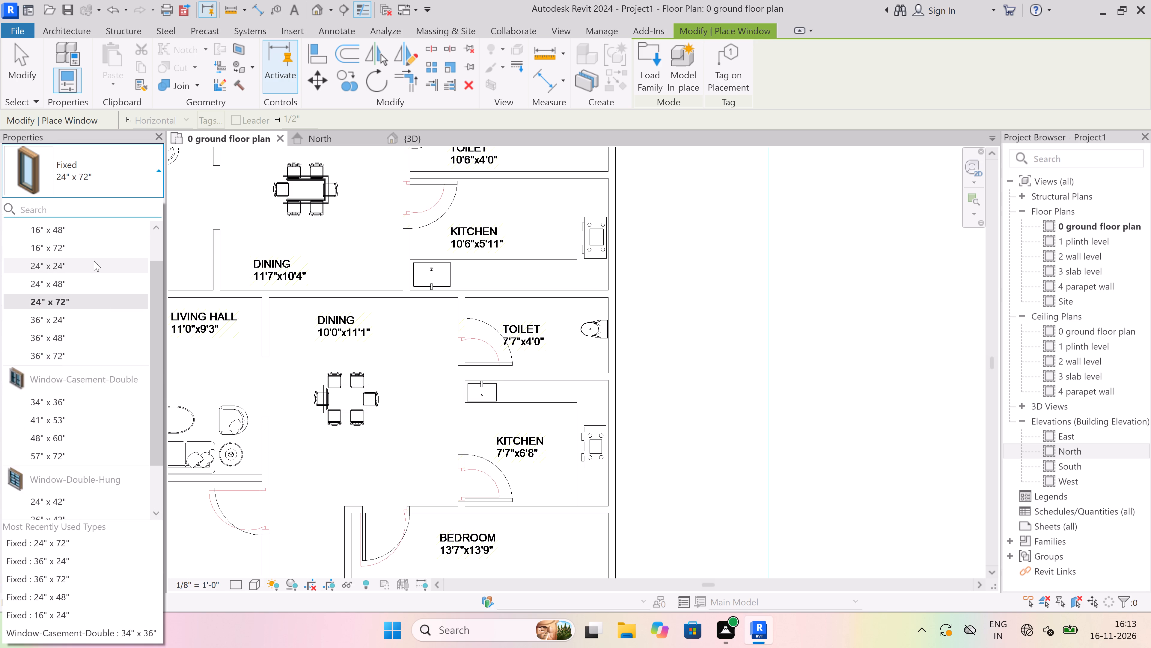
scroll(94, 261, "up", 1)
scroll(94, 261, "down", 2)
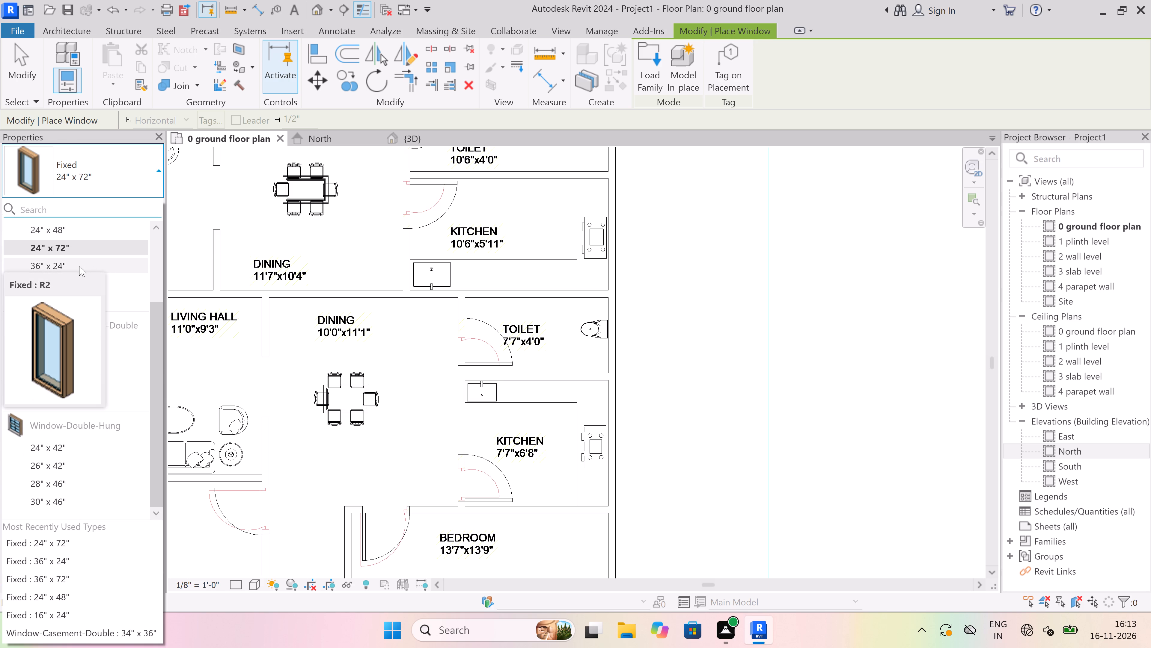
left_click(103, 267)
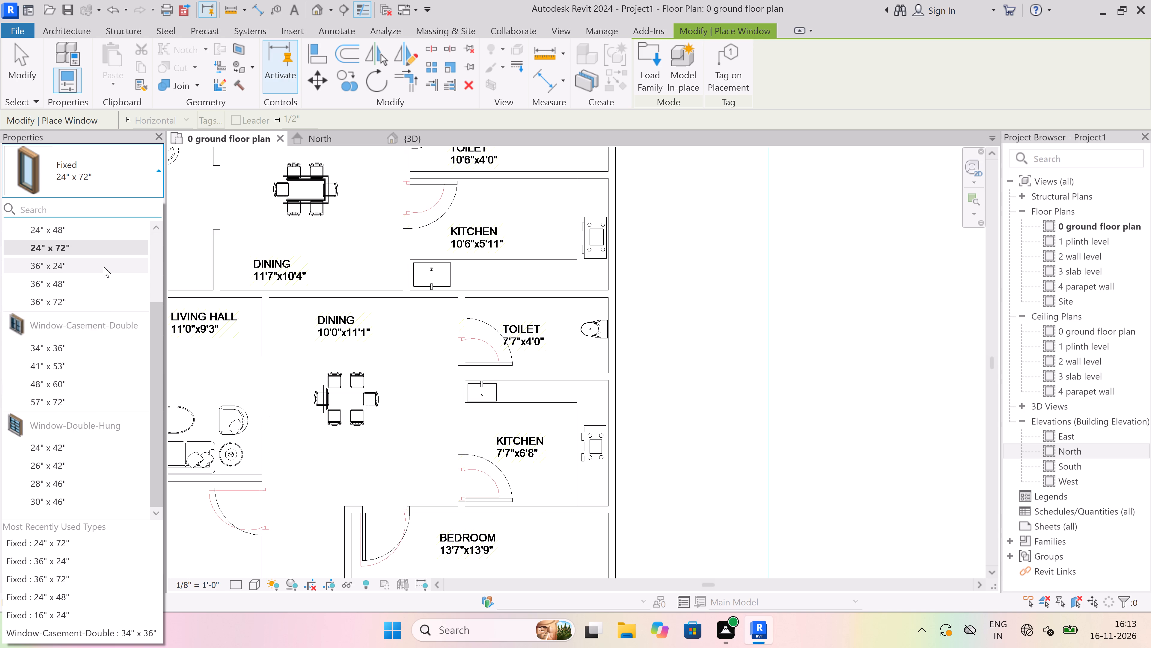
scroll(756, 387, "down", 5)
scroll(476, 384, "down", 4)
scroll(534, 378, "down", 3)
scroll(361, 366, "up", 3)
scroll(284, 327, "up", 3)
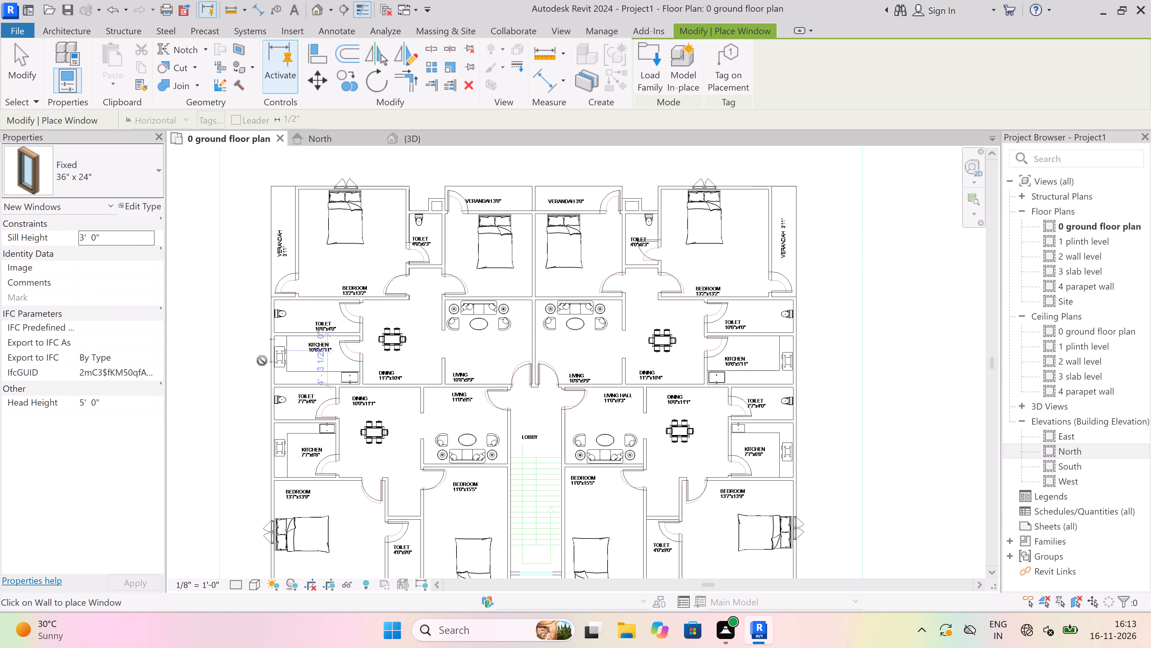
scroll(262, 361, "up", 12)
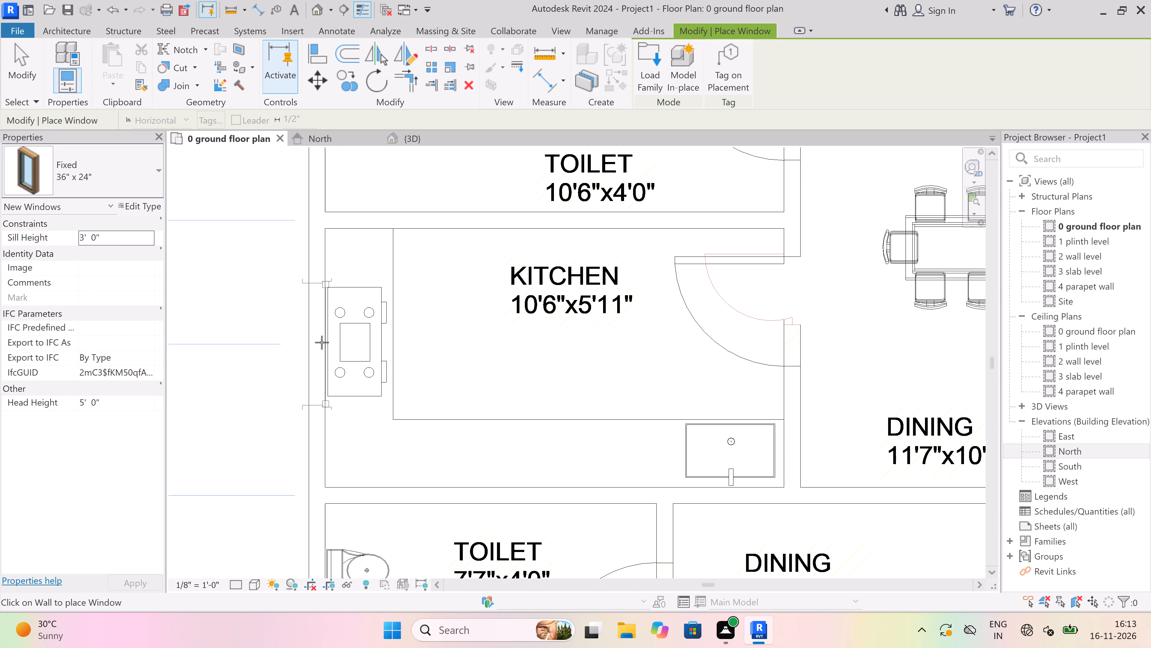
Place a Fixed 24" x 24" window with a 4'6" sill height in the northwest 10'6"x5'11" kitchen's west wall, behind the stove.
left_click(113, 175)
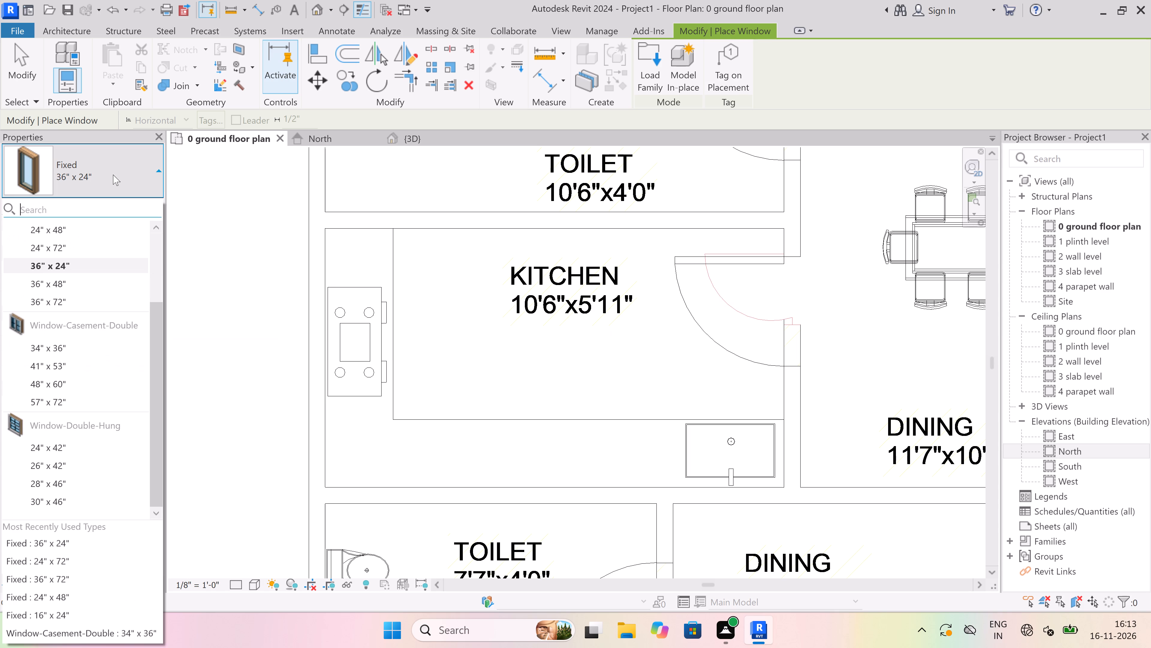
scroll(94, 254, "up", 1)
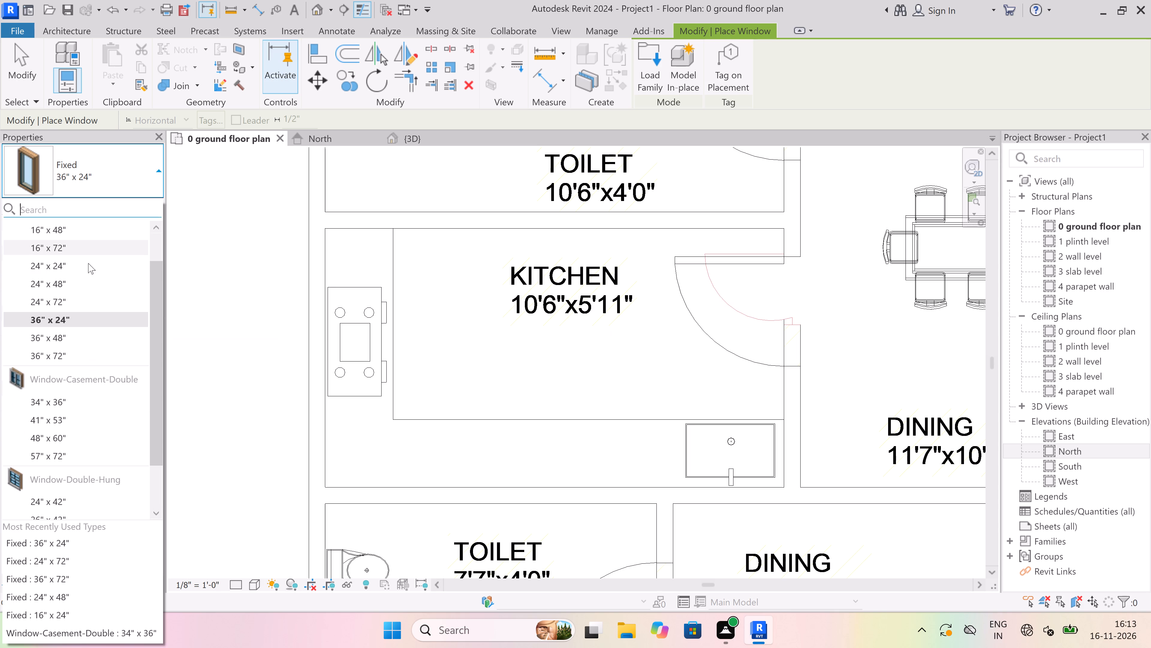
left_click(88, 266)
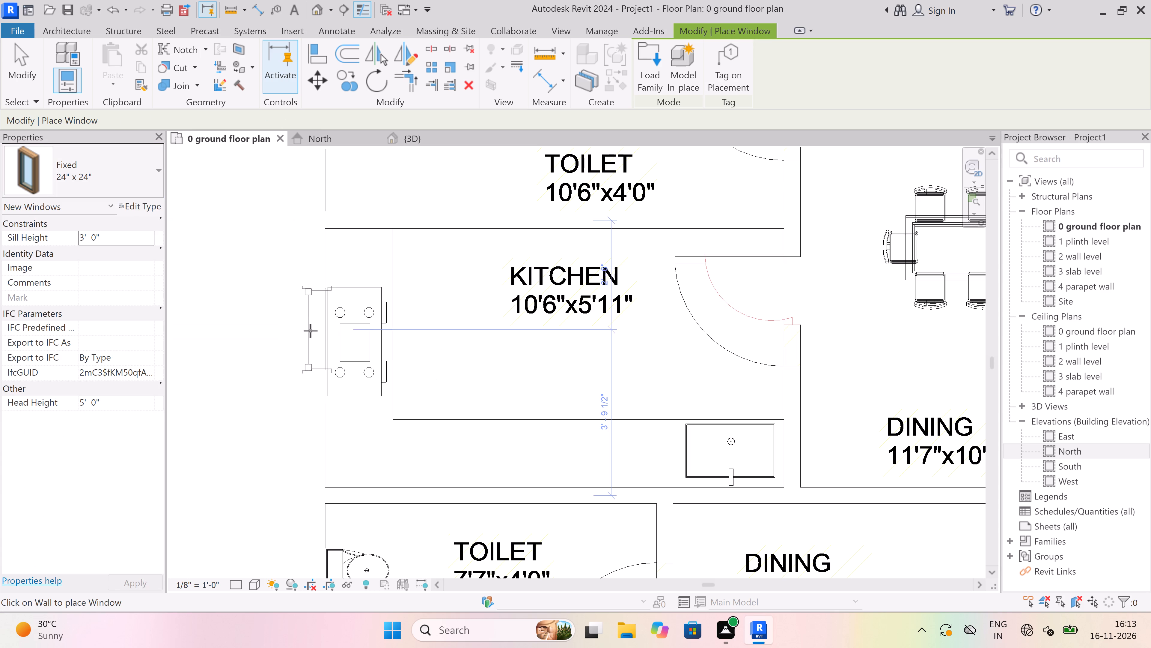
left_click(114, 233)
key("BackSpace")
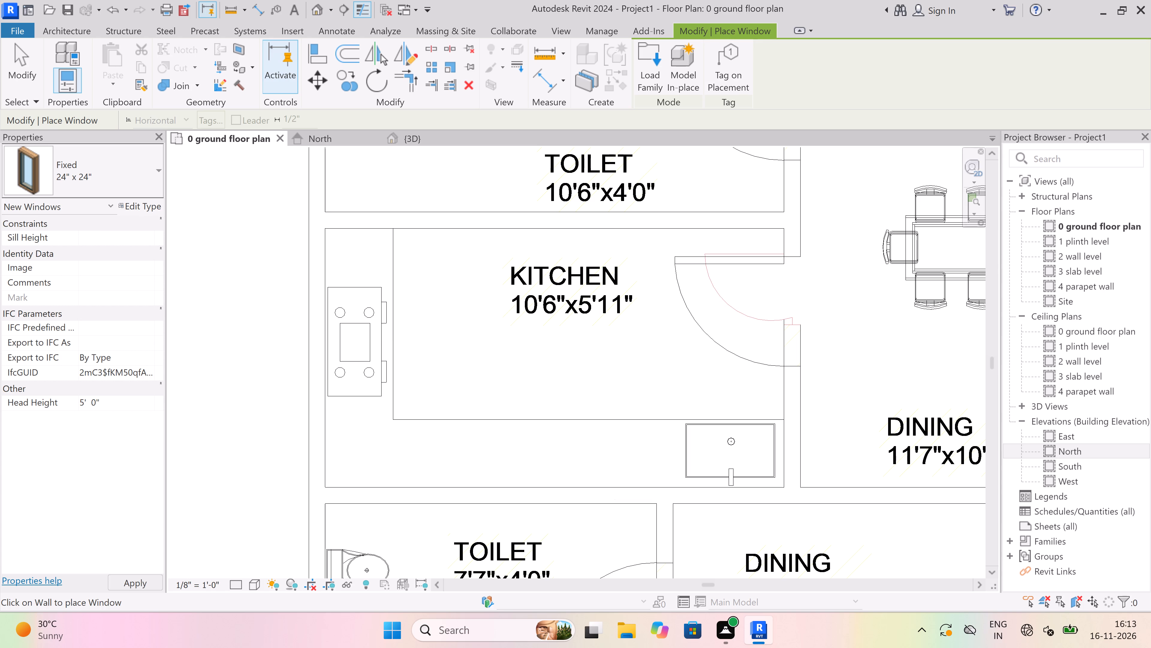
type("4'6\"")
left_click(319, 348)
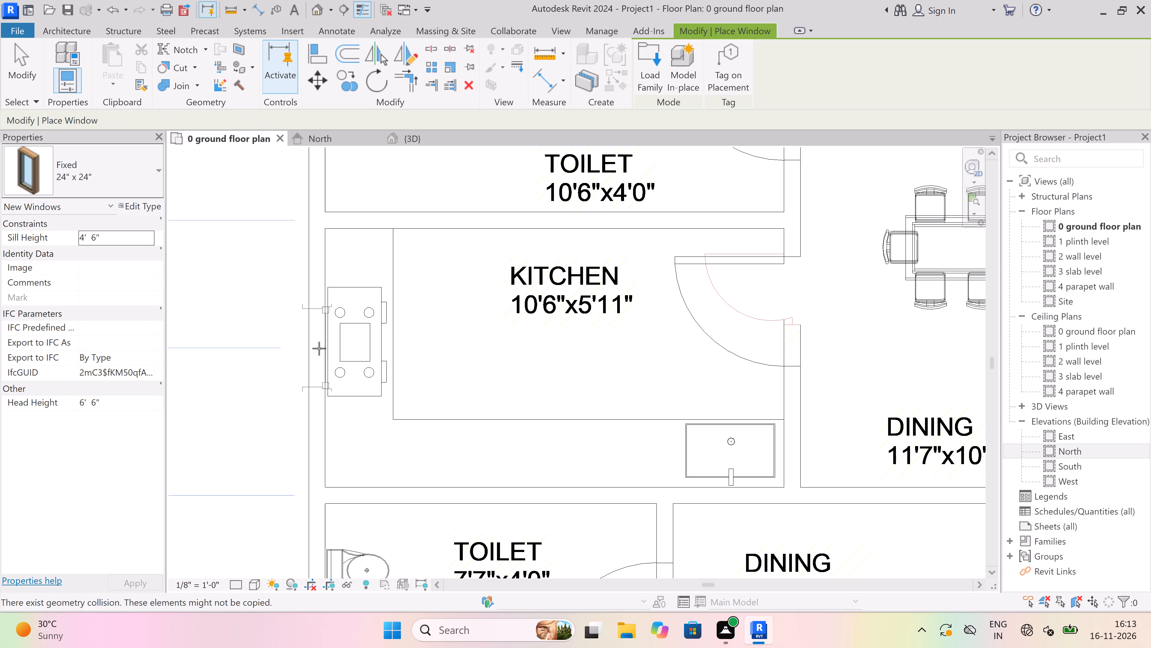
Examine the new northwest kitchen window on the west exterior wall in the 3D view, comparing it with the neighbouring toilet windows.
left_click(427, 134)
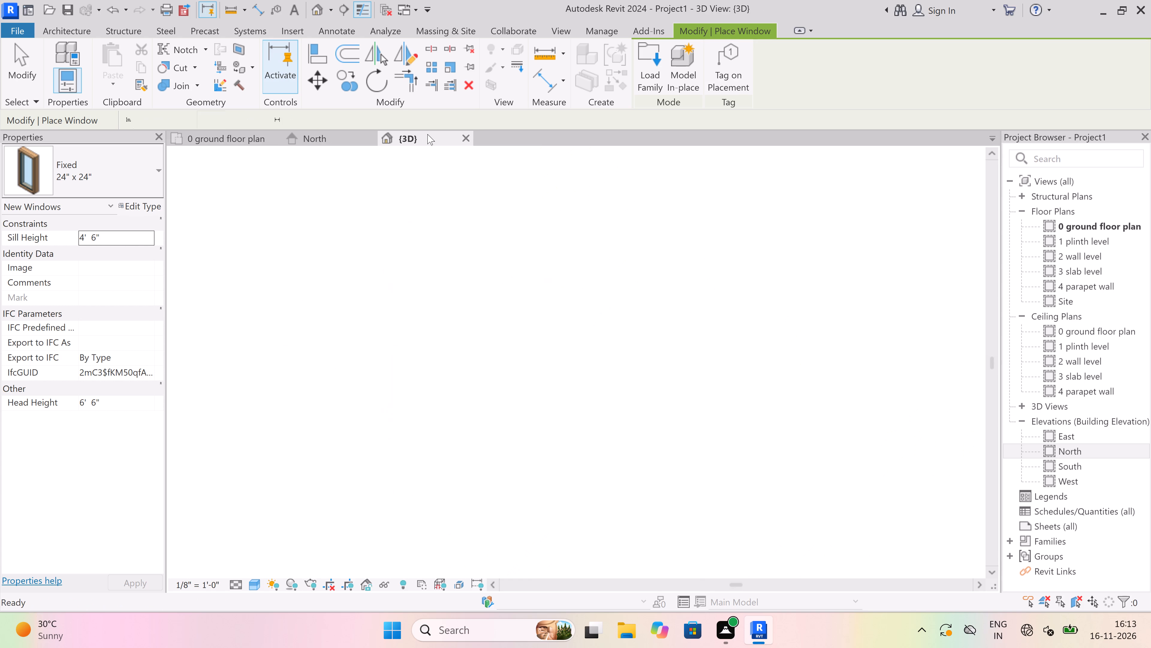
scroll(436, 288, "down", 3)
scroll(474, 359, "down", 5)
scroll(267, 281, "up", 2)
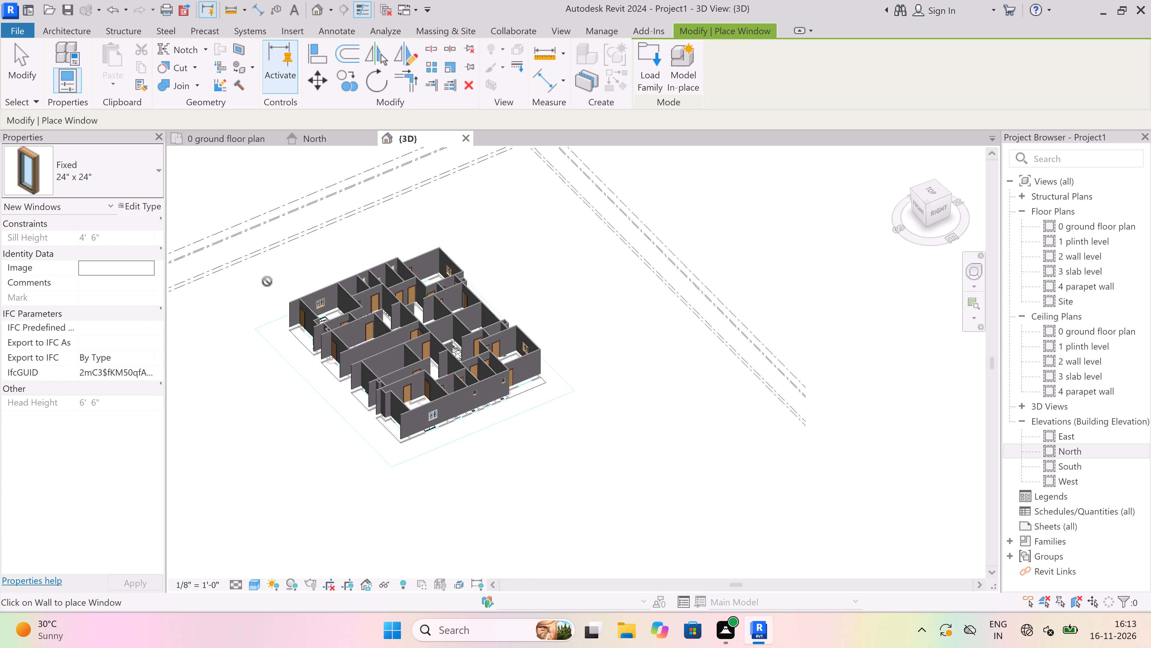
scroll(267, 281, "up", 1)
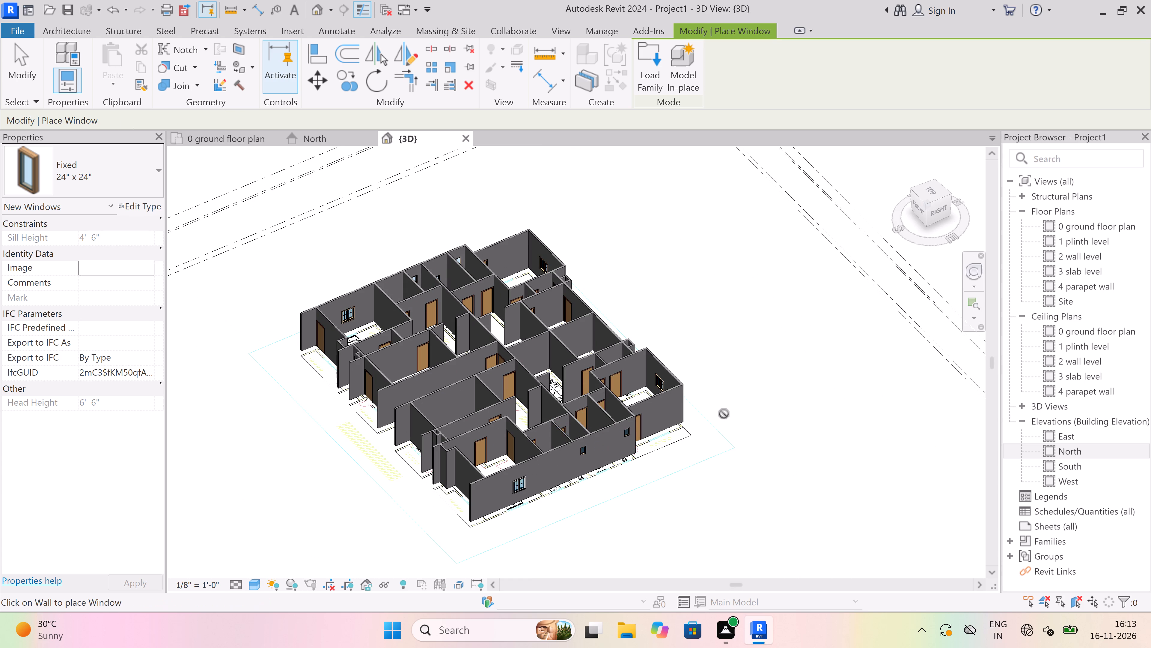
middle_click_drag(684, 383, 450, 414)
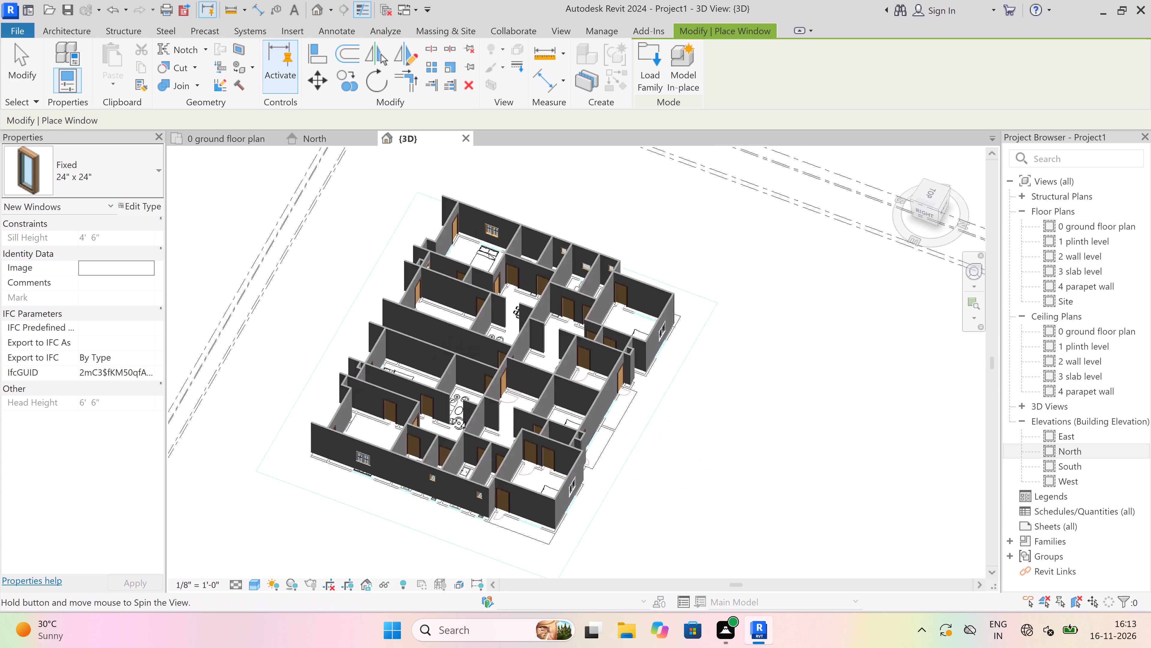
middle_click_drag(450, 414, 417, 365)
middle_click_drag(748, 387, 711, 408, "shift")
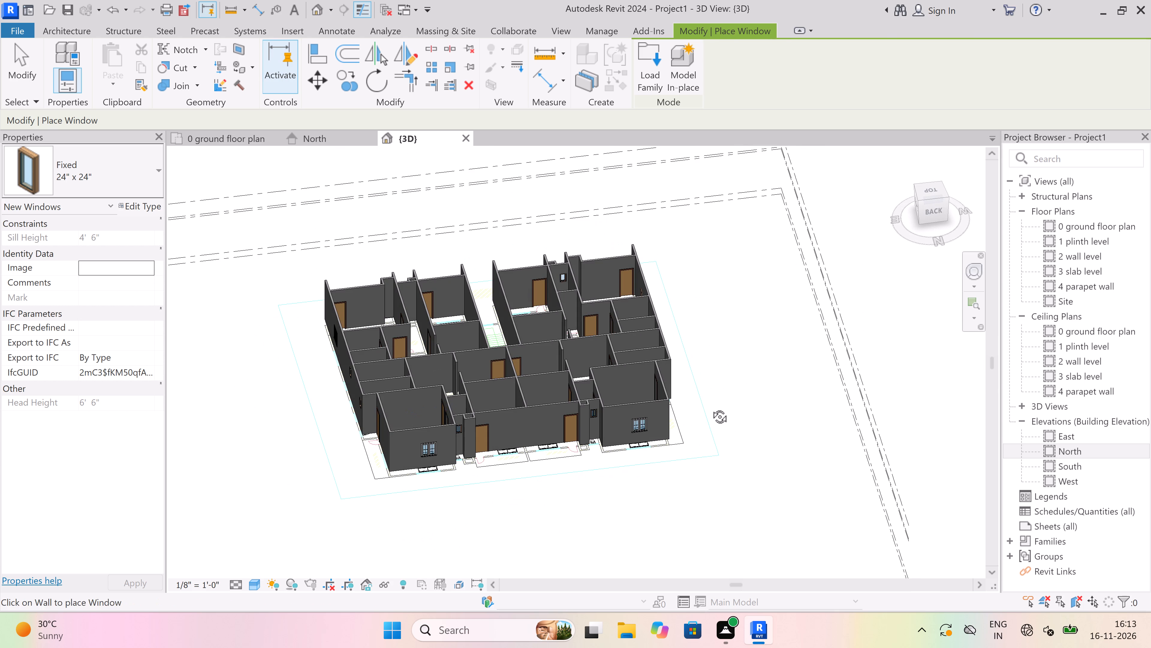
middle_click_drag(711, 408, 560, 371, "shift")
scroll(575, 462, "up", 10)
scroll(552, 444, "up", 2)
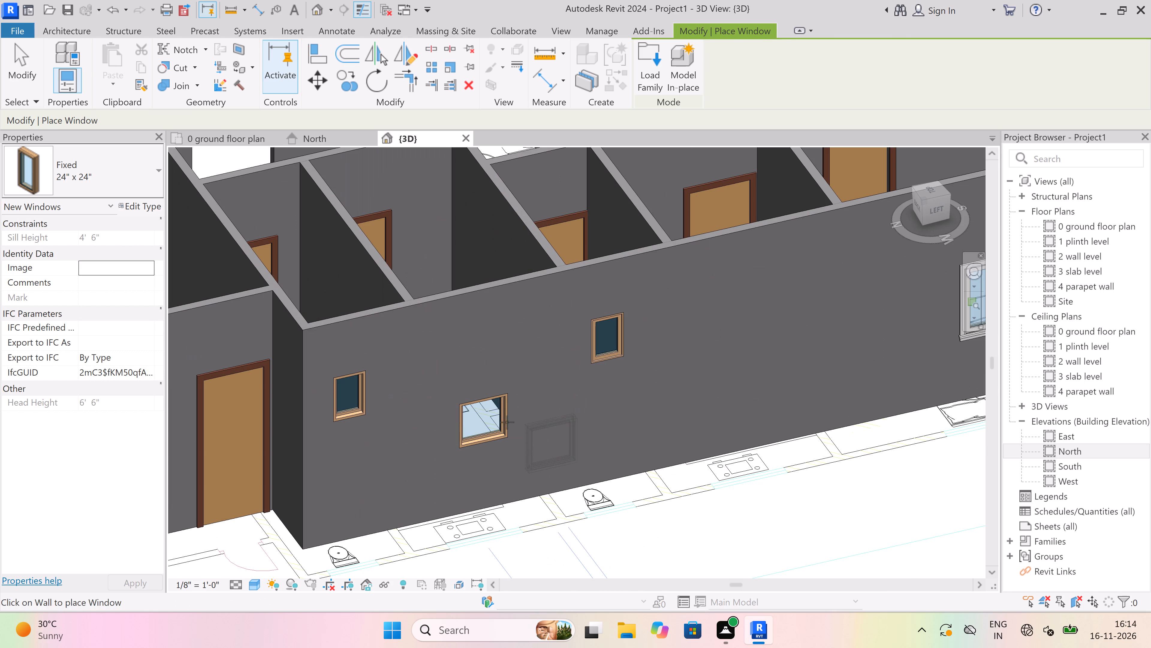
Inspect the northwest kitchen's new window up close from above, and finish window placement.
middle_click_drag(419, 329, 411, 463, "shift")
scroll(410, 363, "down", 7)
scroll(405, 500, "up", 3)
scroll(440, 552, "up", 3)
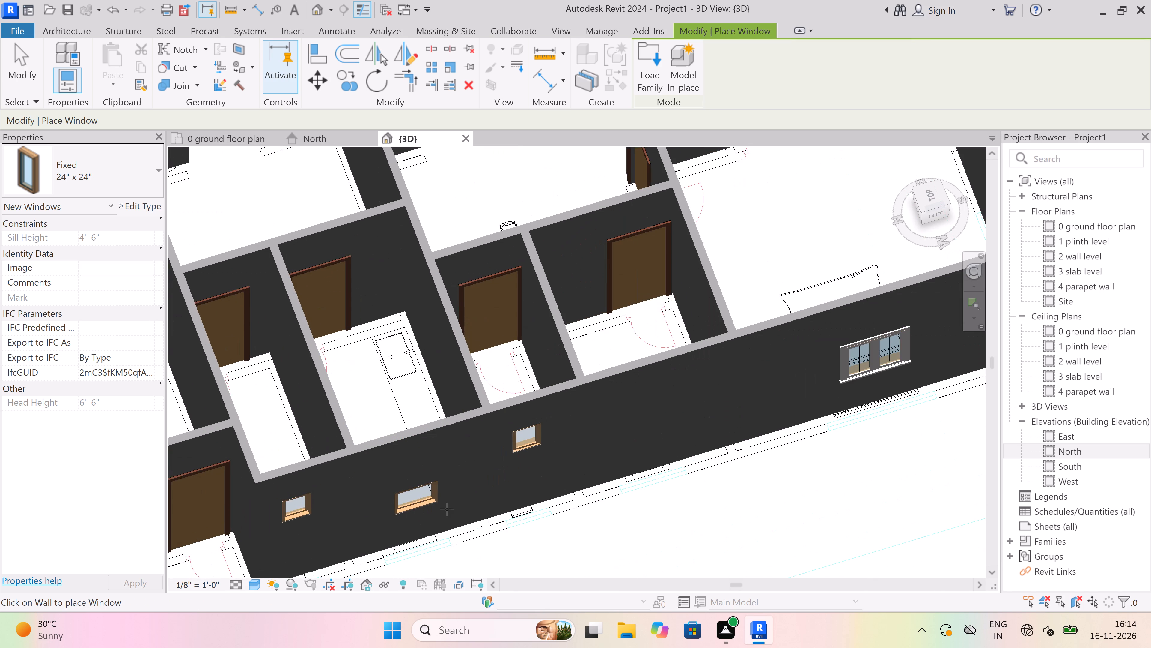
scroll(447, 508, "up", 3)
scroll(417, 470, "up", 3)
key("Escape")
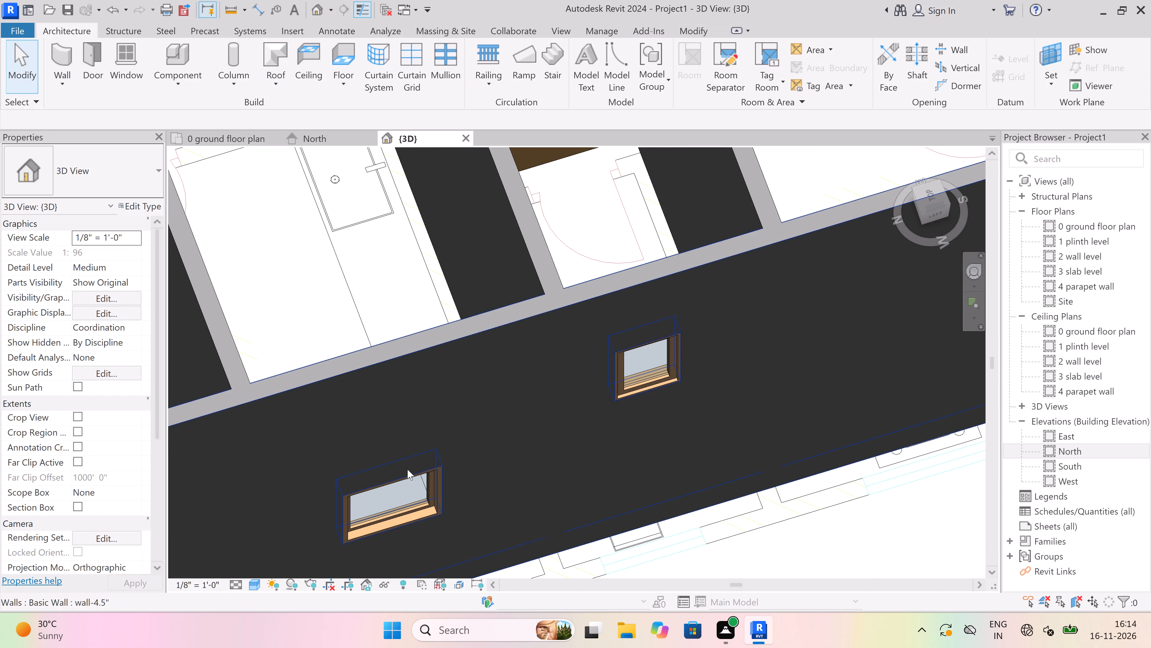
left_click(407, 469)
key("Escape")
scroll(419, 507, "up", 2)
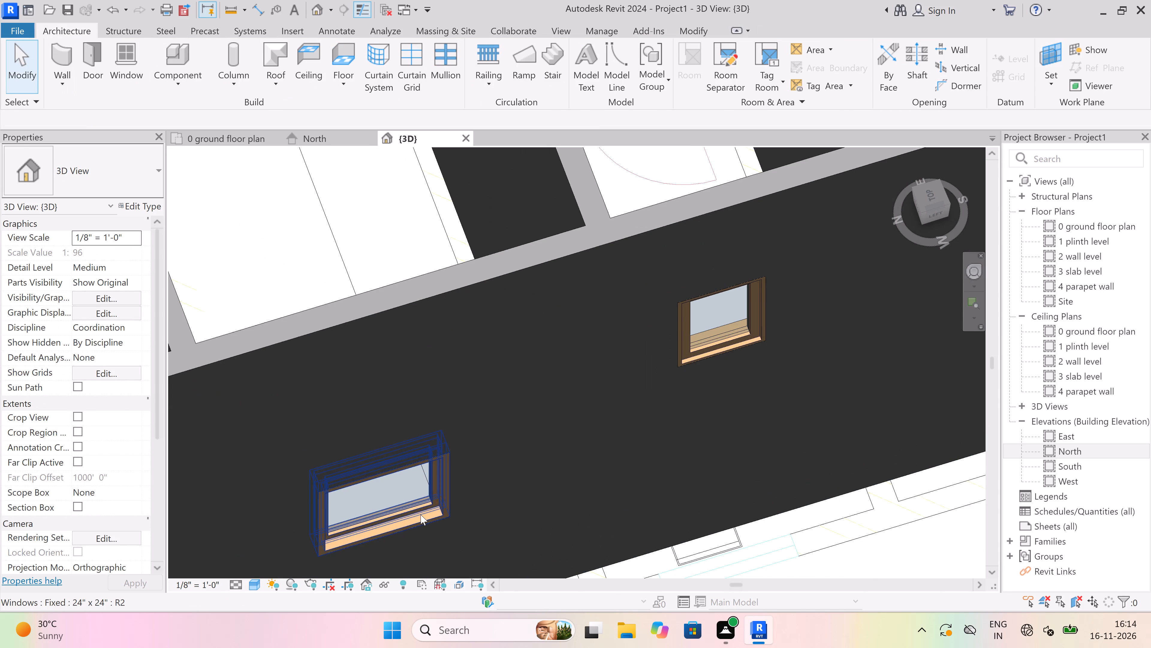
Check the northwest kitchen's window in 3D, and view the whole building's window walls from outside.
left_click(421, 514)
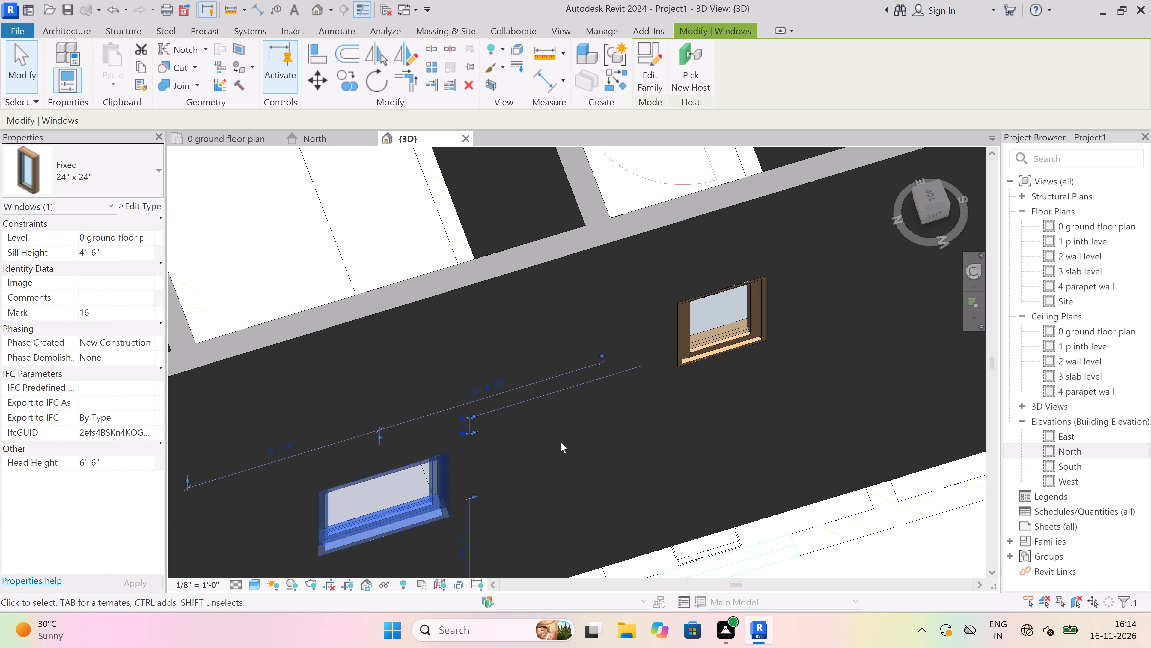
scroll(536, 427, "down", 4)
key("Escape")
scroll(535, 423, "down", 4)
scroll(501, 441, "down", 7)
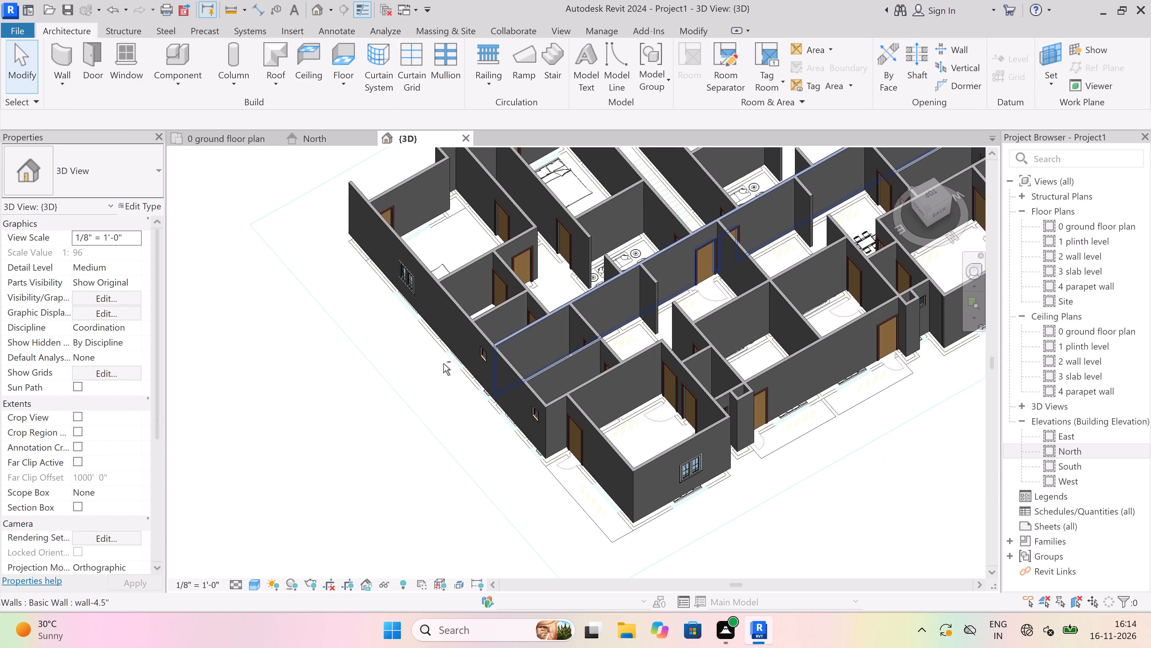
middle_click_drag(381, 346, 664, 324, "shift")
scroll(379, 376, "down", 1, "shift")
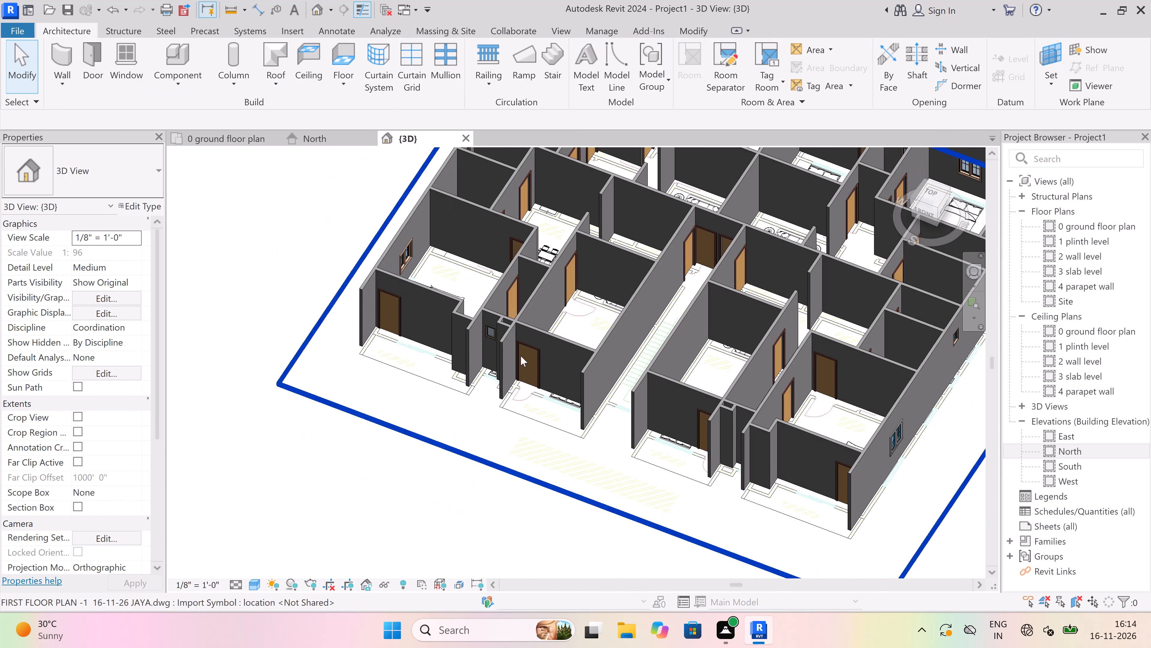
In the ground floor plan, place a Fixed 24" x 24" window with 4'6" sill in the west 7'7"x6'8" kitchen's outer wall, behind the stove.
left_click(219, 141)
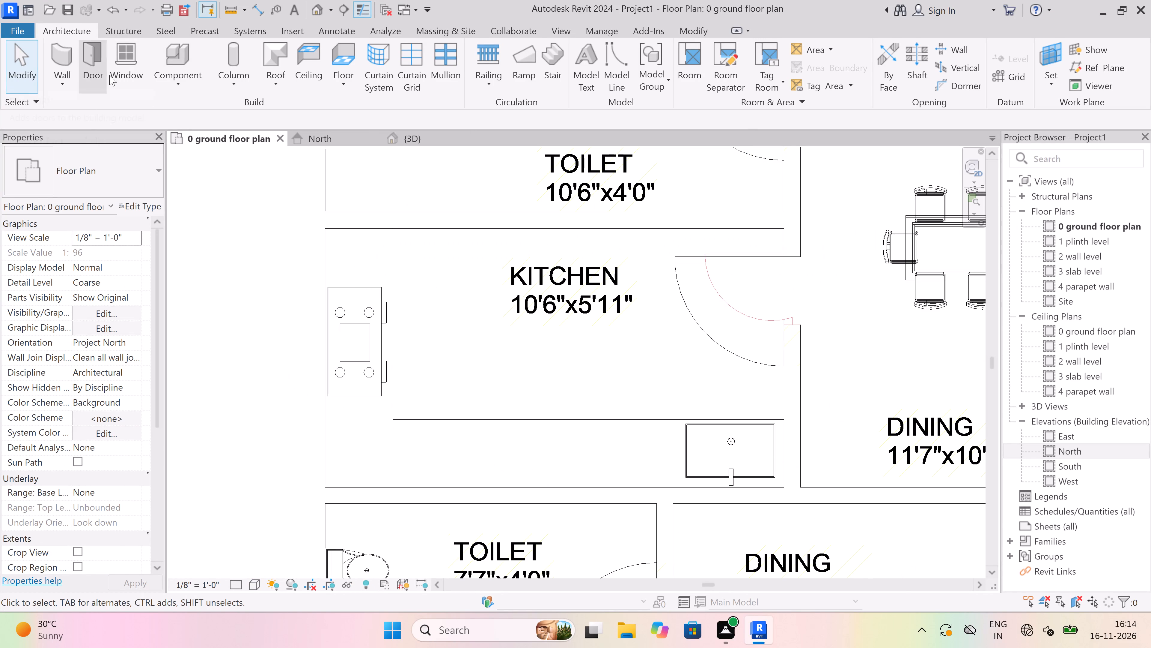
left_click(126, 75)
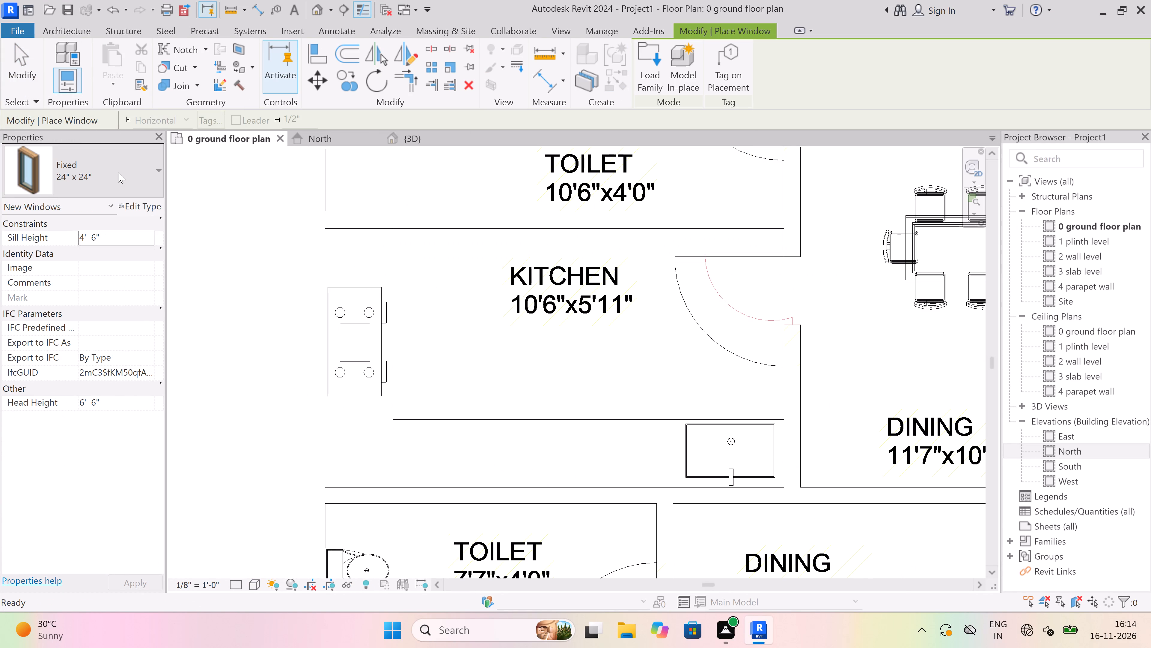
scroll(356, 337, "down", 10)
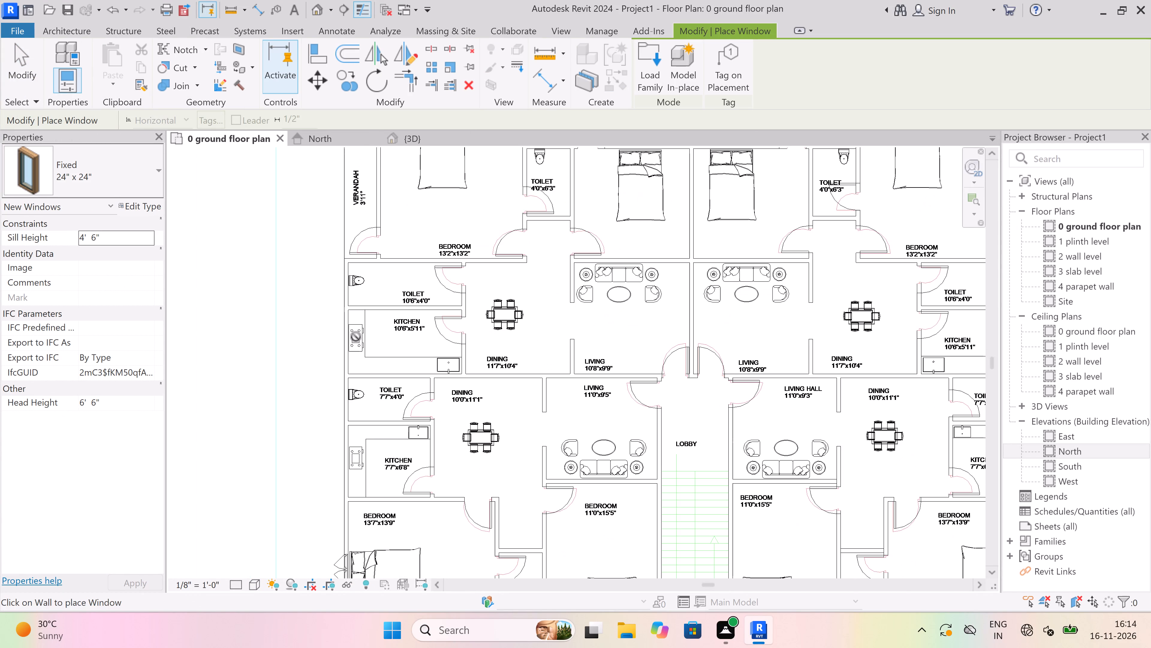
scroll(326, 457, "up", 4)
scroll(350, 492, "up", 4)
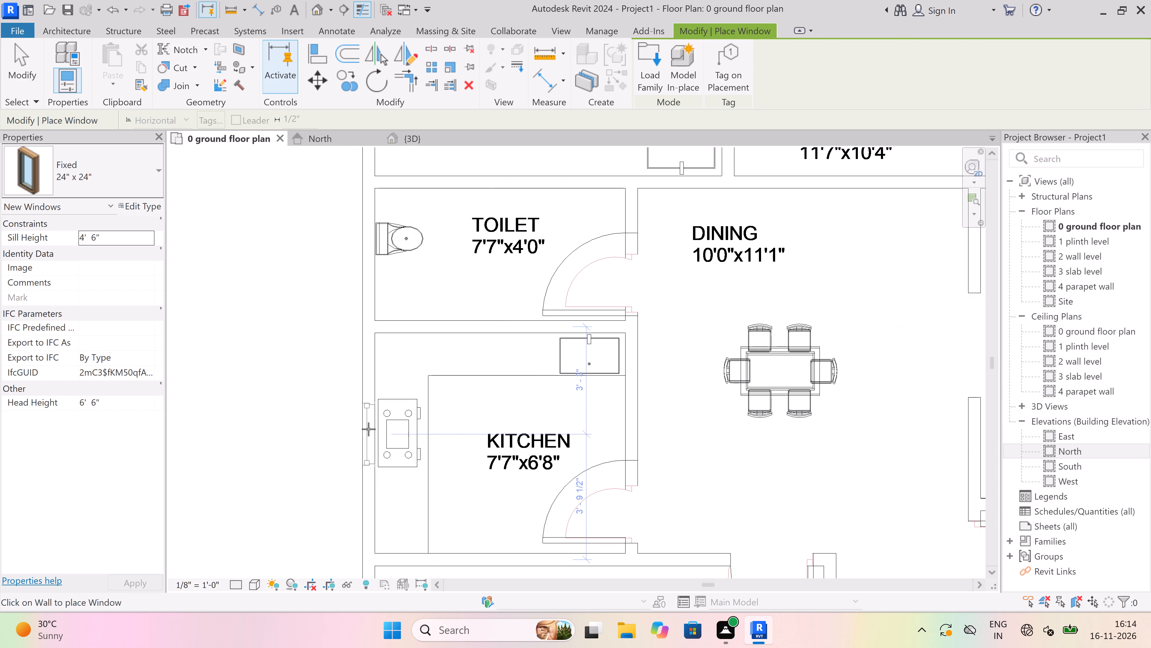
left_click(368, 426)
Place Fixed 24" x 24" windows with 4'6" sills behind the stoves in both east kitchens' exterior walls, centred between partitions, and end placement.
scroll(240, 376, "down", 4)
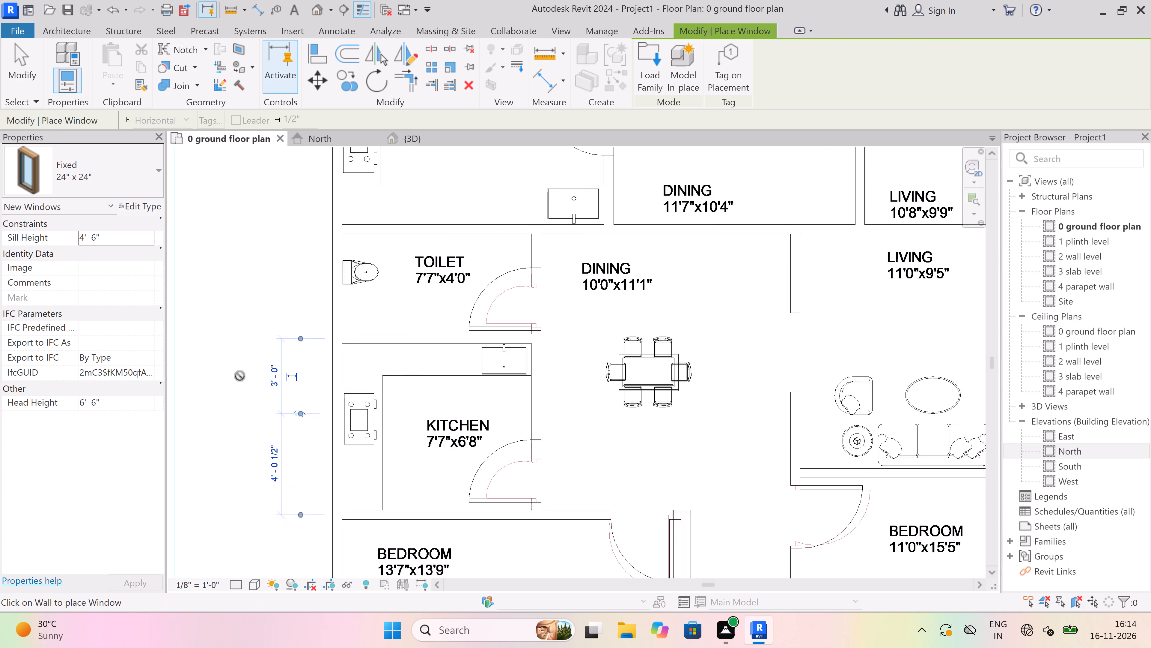
scroll(241, 376, "down", 9)
scroll(730, 389, "up", 6)
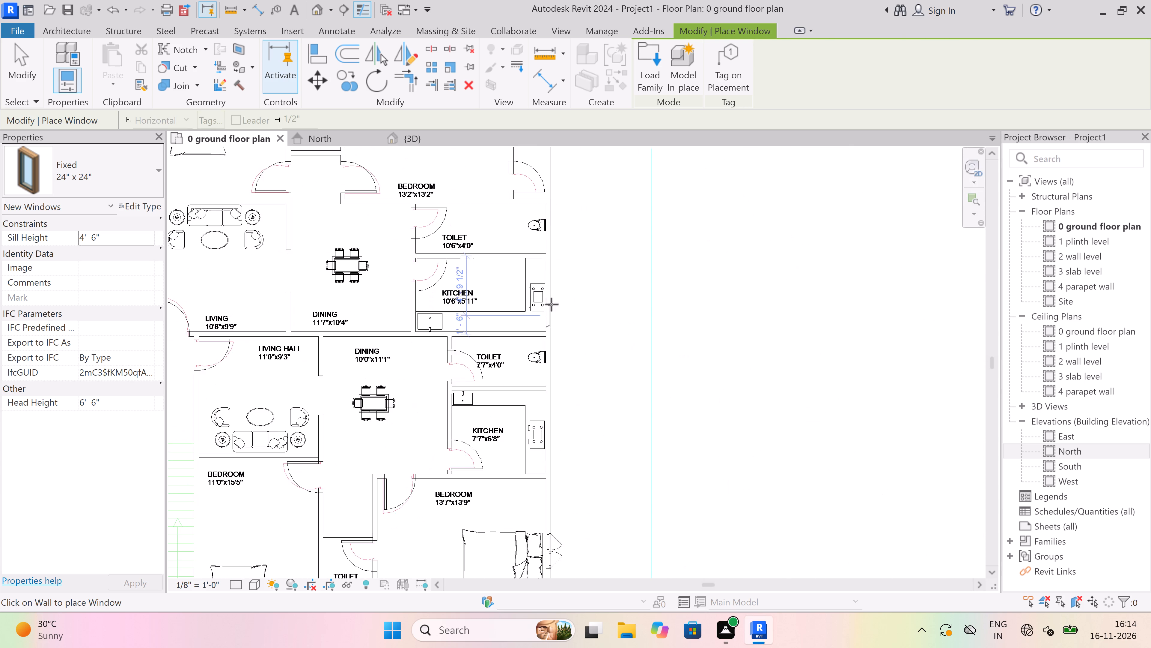
scroll(552, 279, "up", 4)
left_click(544, 304)
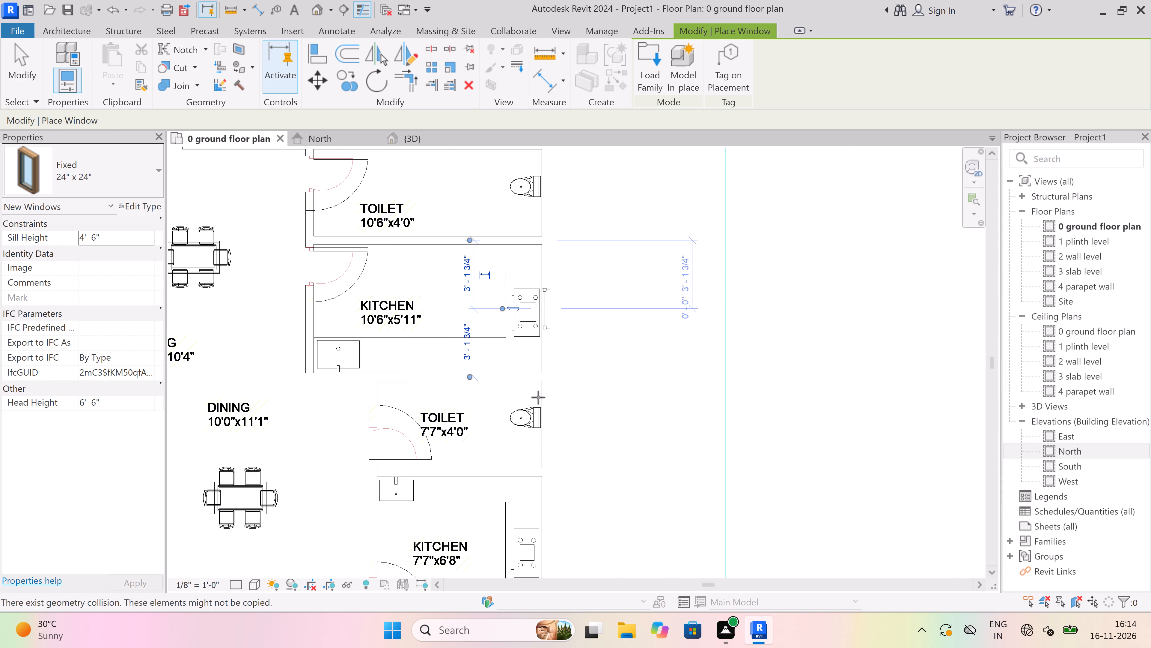
scroll(531, 467, "down", 4)
scroll(541, 526, "up", 7)
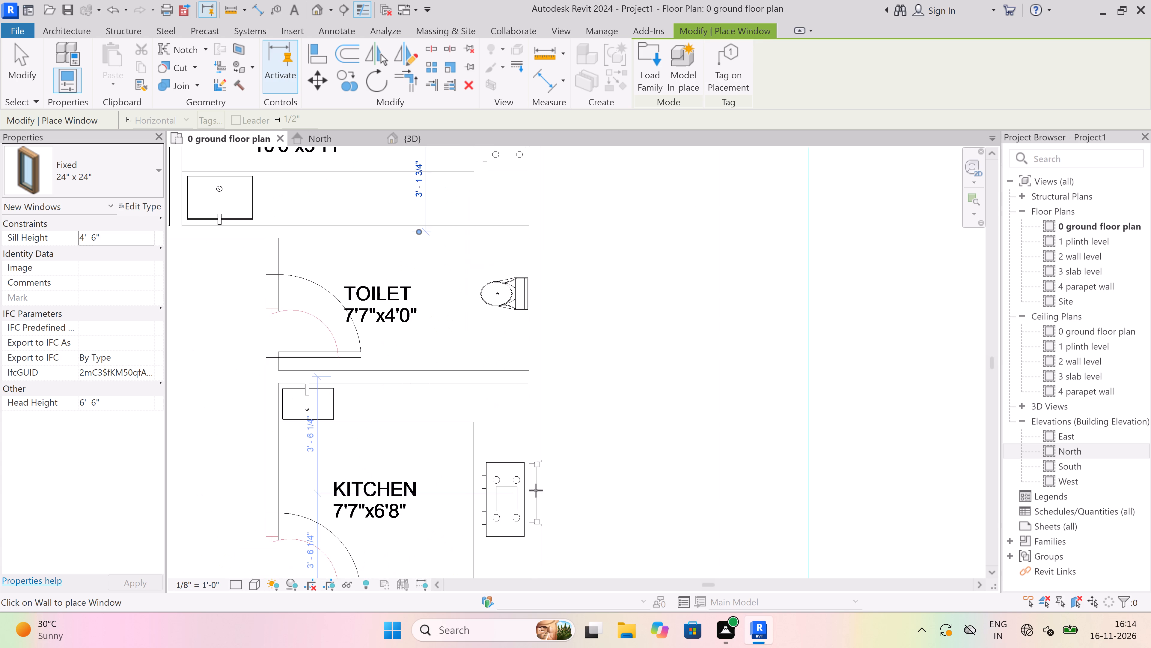
left_click(535, 489)
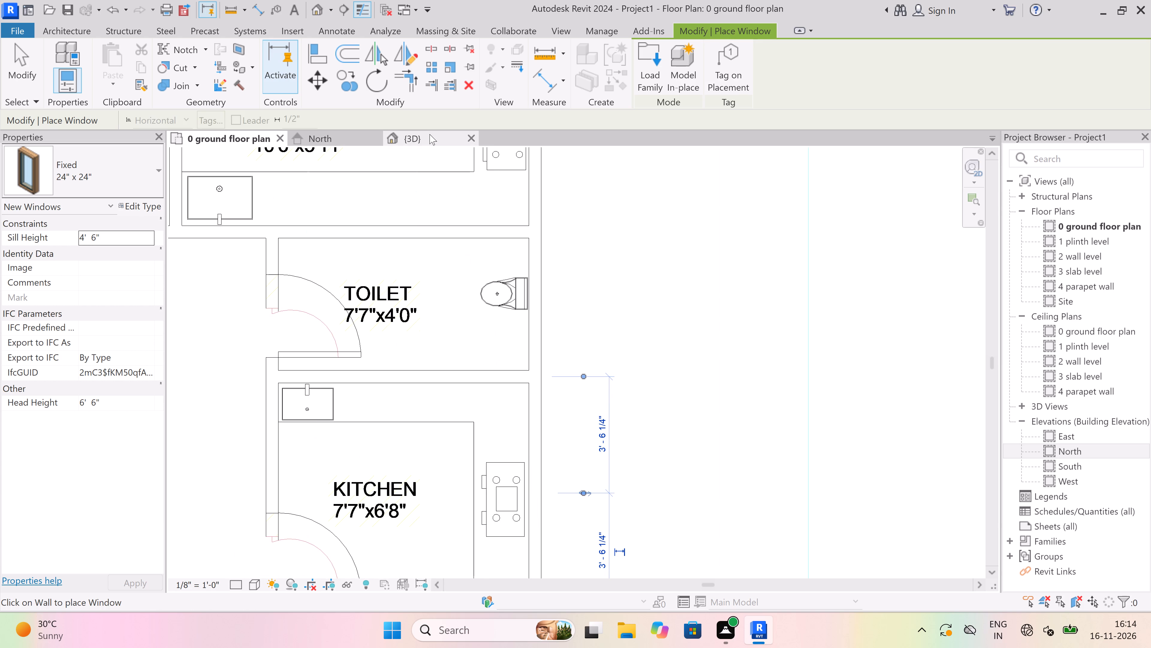
left_click(430, 134)
scroll(727, 356, "down", 4)
key("Escape")
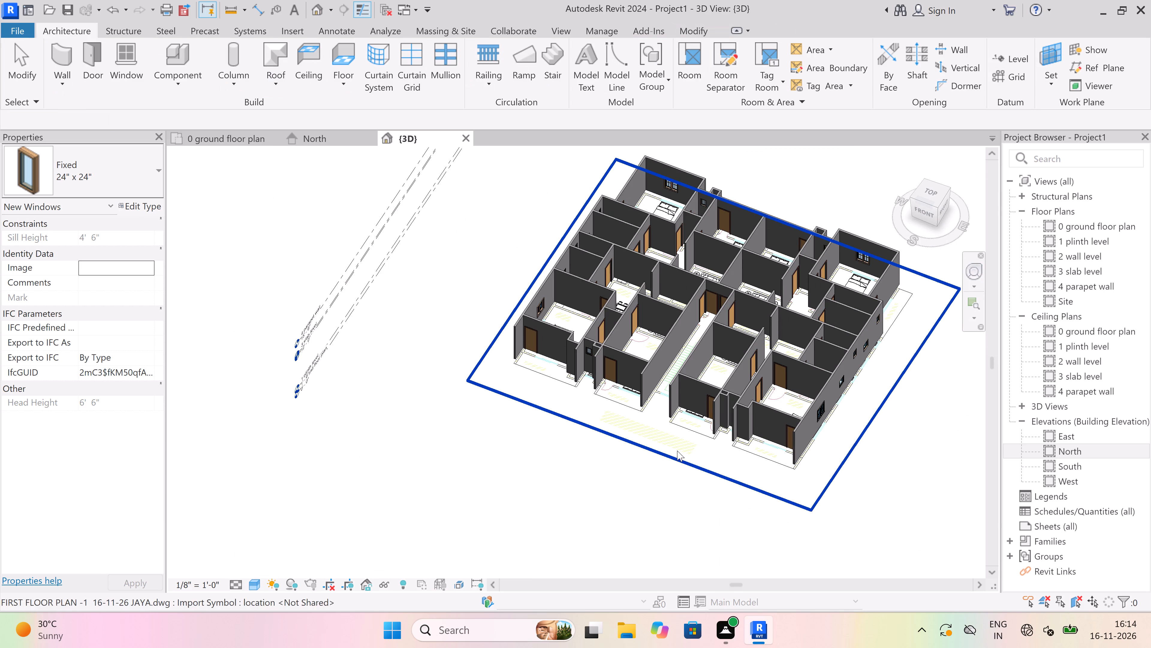
Examine the east exterior wall in 3D from above, comparing the new kitchen windows with the toilet and bedroom windows.
scroll(673, 404, "down", 4)
middle_click_drag(771, 400, 670, 392, "shift")
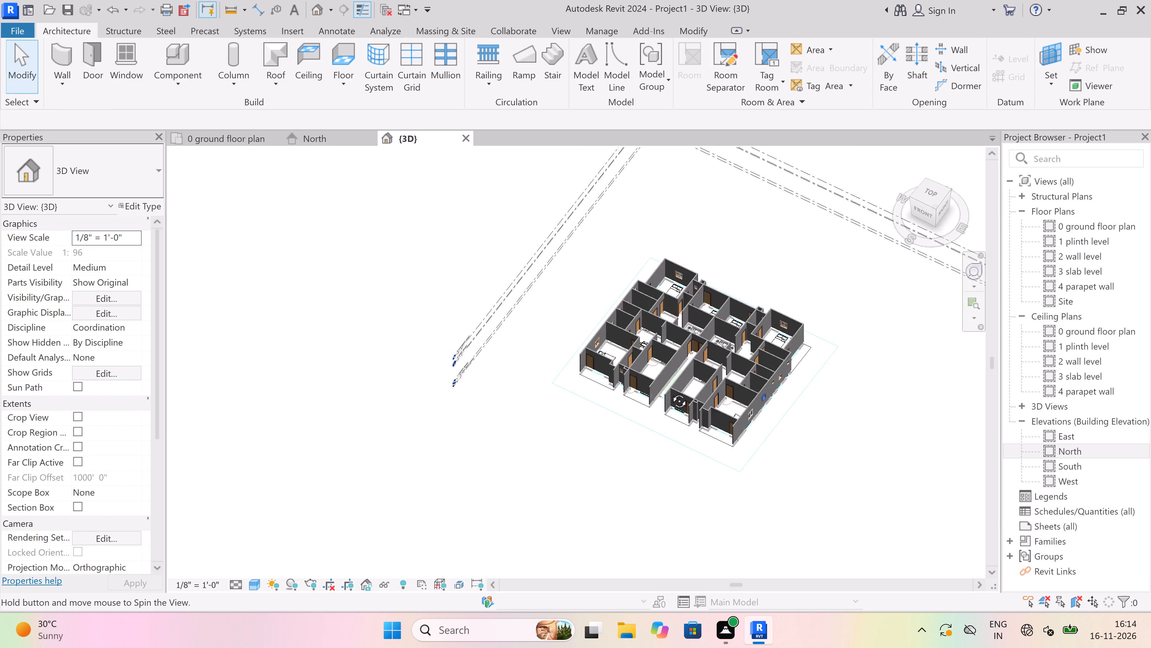
middle_click_drag(670, 392, 634, 321, "shift")
scroll(760, 396, "up", 4)
scroll(685, 381, "up", 3)
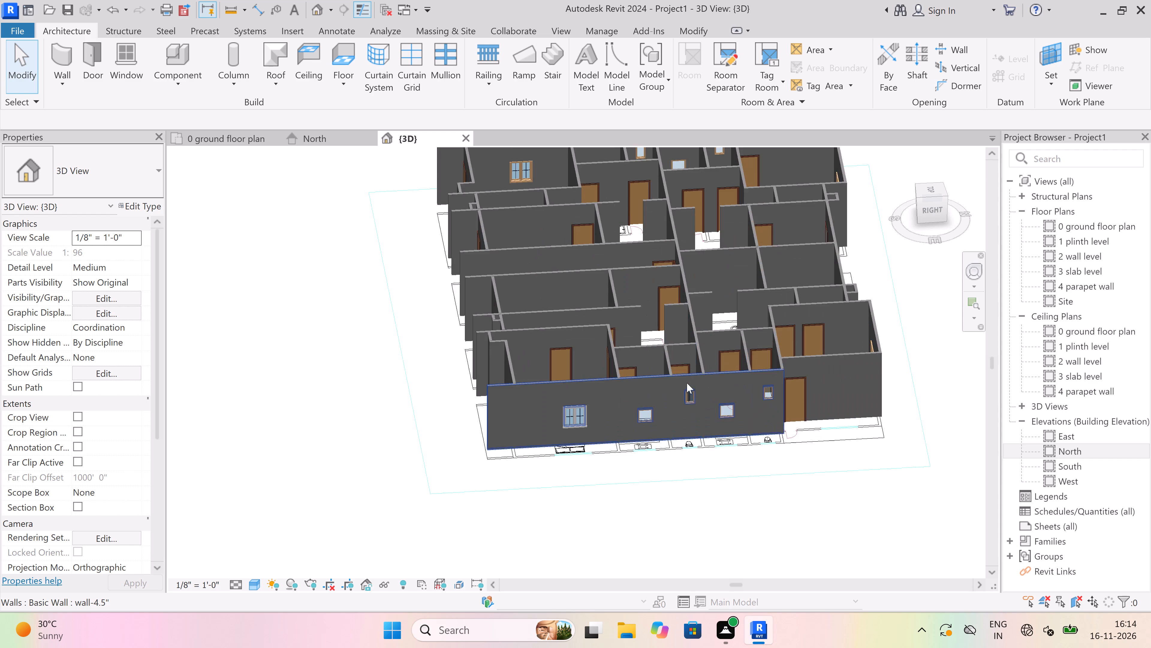
scroll(687, 383, "up", 4)
scroll(694, 408, "up", 3)
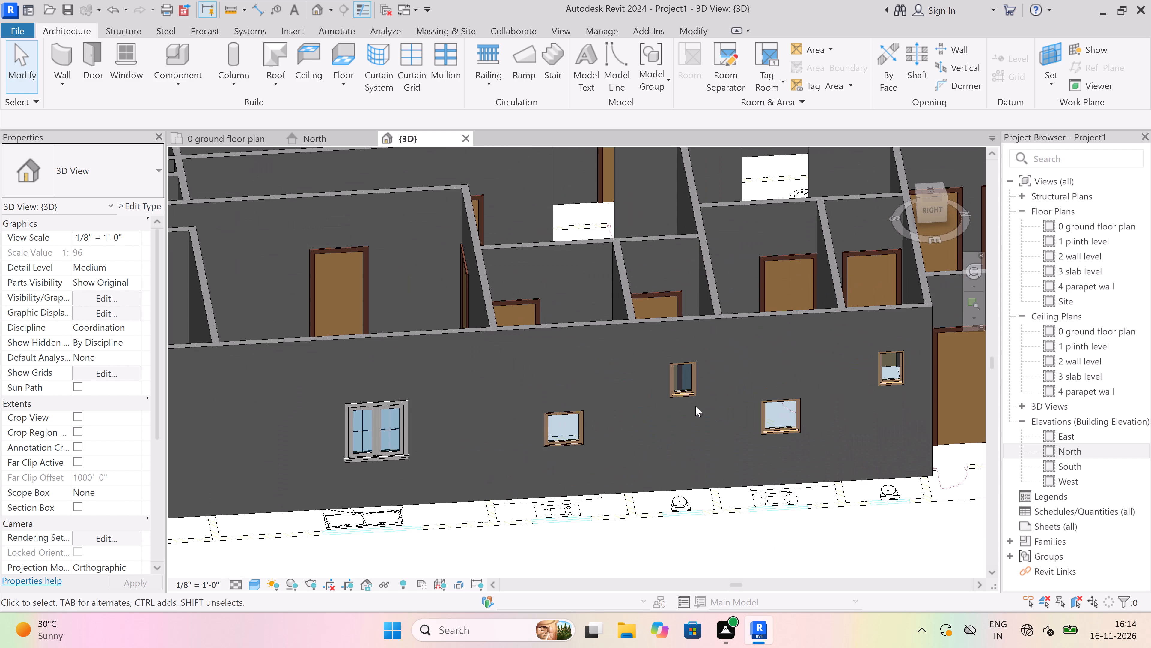
scroll(695, 406, "up", 2)
scroll(668, 398, "down", 7)
scroll(773, 357, "up", 3)
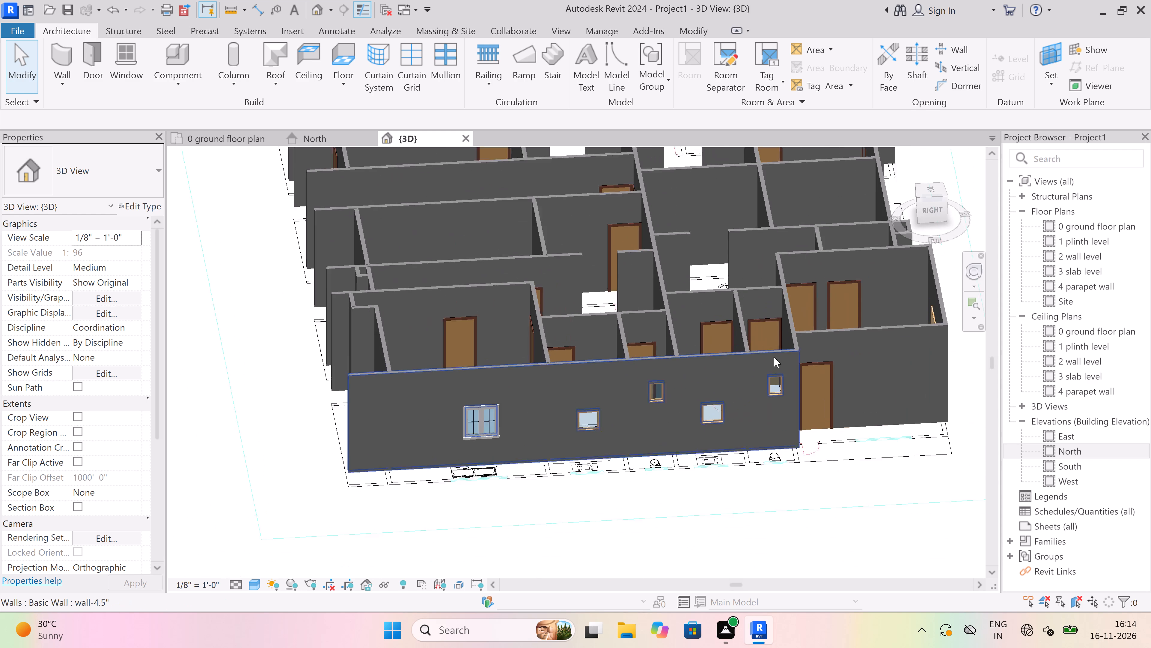
scroll(774, 357, "up", 1)
scroll(760, 397, "up", 3)
scroll(618, 406, "down", 4)
scroll(589, 412, "down", 3)
scroll(543, 413, "up", 1)
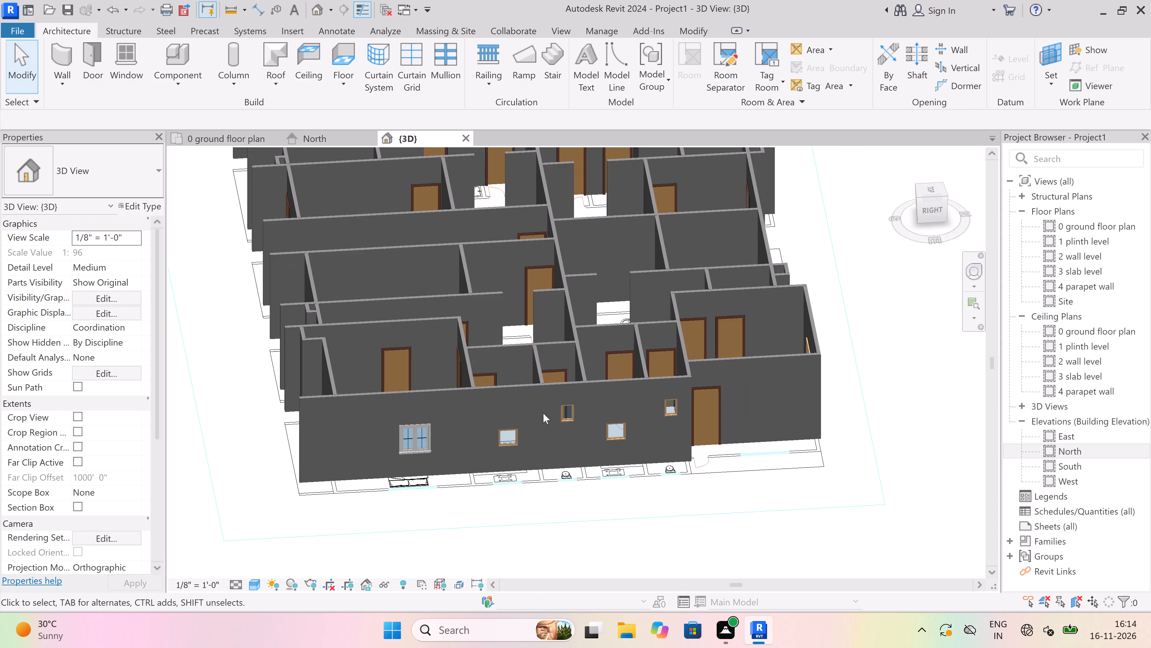
scroll(543, 413, "up", 1)
scroll(541, 413, "down", 3)
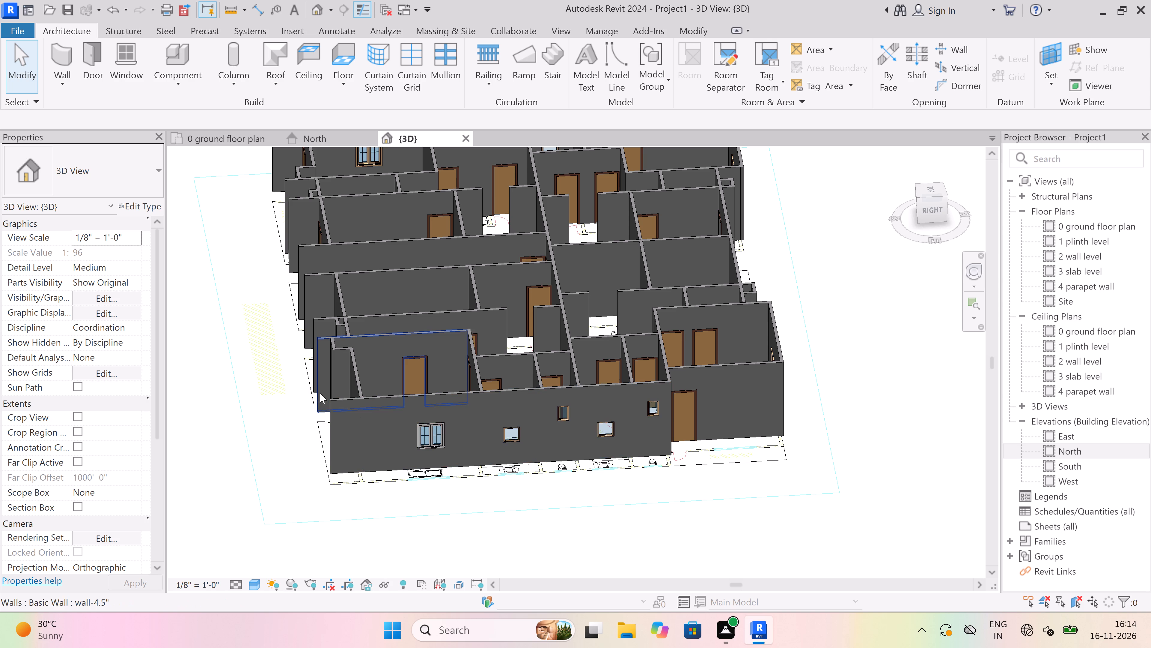
scroll(444, 376, "up", 2)
scroll(629, 389, "up", 3)
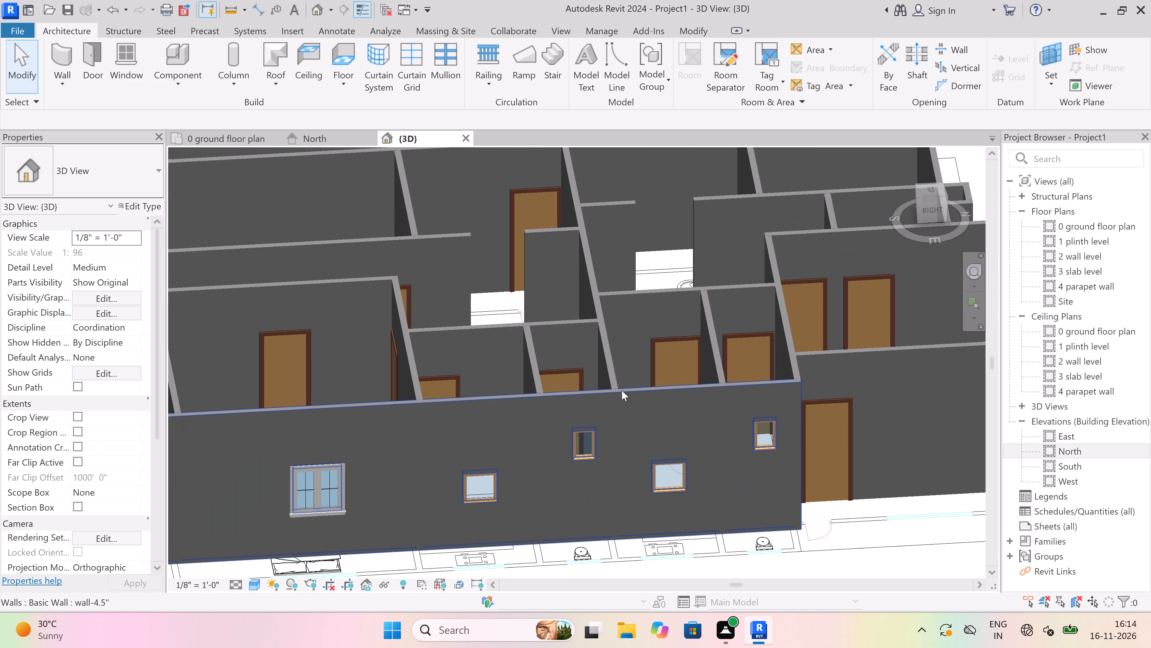
scroll(562, 398, "down", 7)
Inspect the east wall's windows from a lower 3D angle, comparing kitchen and toilet window heights and sizes.
middle_click_drag(317, 381, 329, 421)
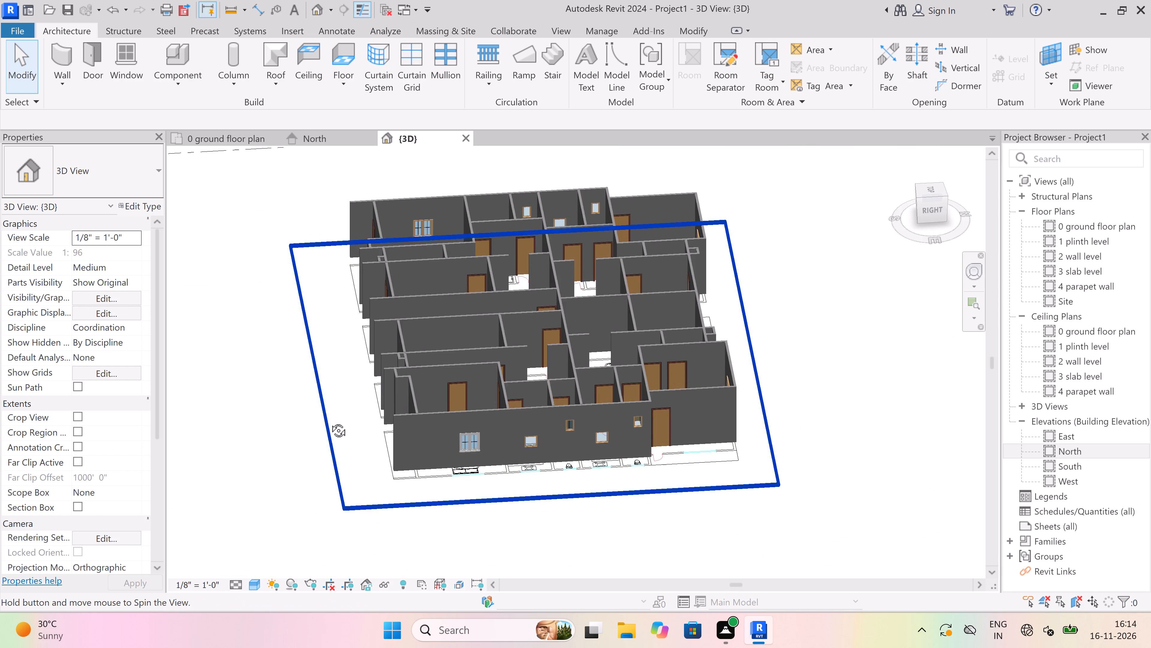
middle_click_drag(329, 421, 311, 336)
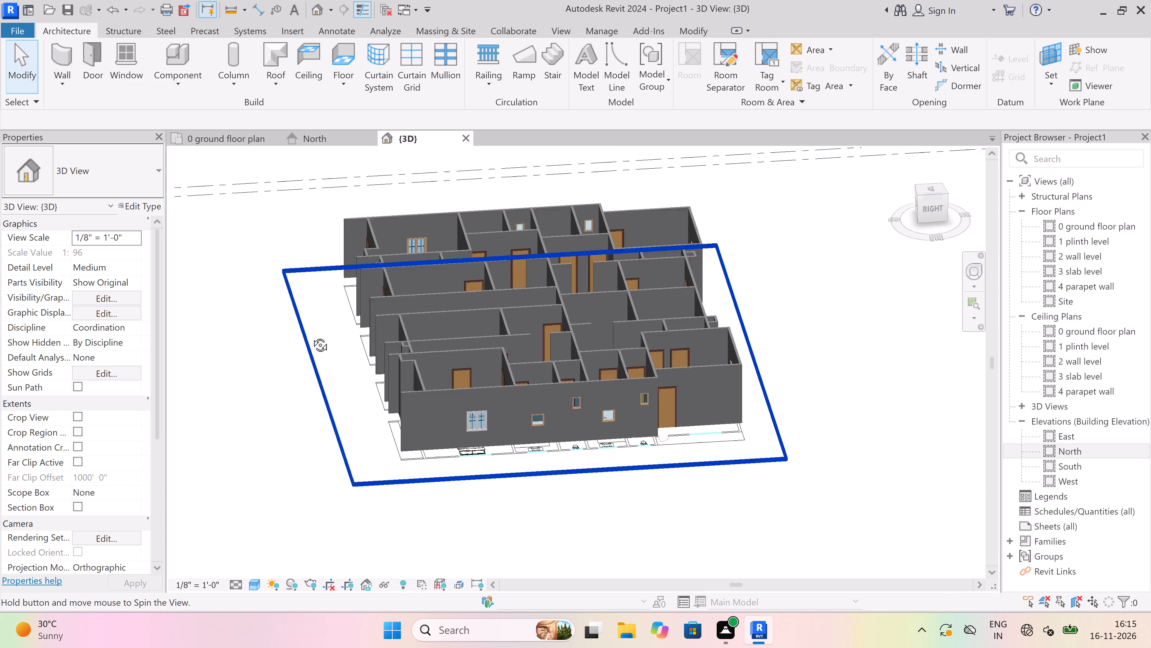
middle_click_drag(311, 336, 317, 303)
scroll(672, 386, "up", 3)
scroll(602, 315, "up", 3)
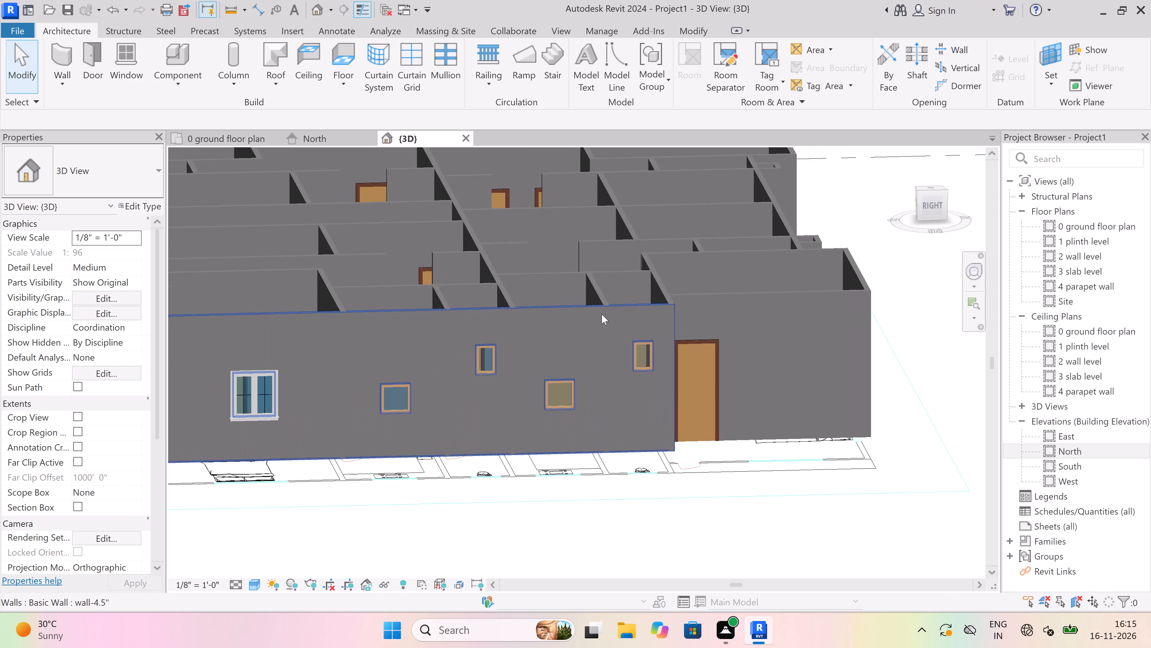
scroll(602, 314, "up", 4)
scroll(401, 328, "up", 3)
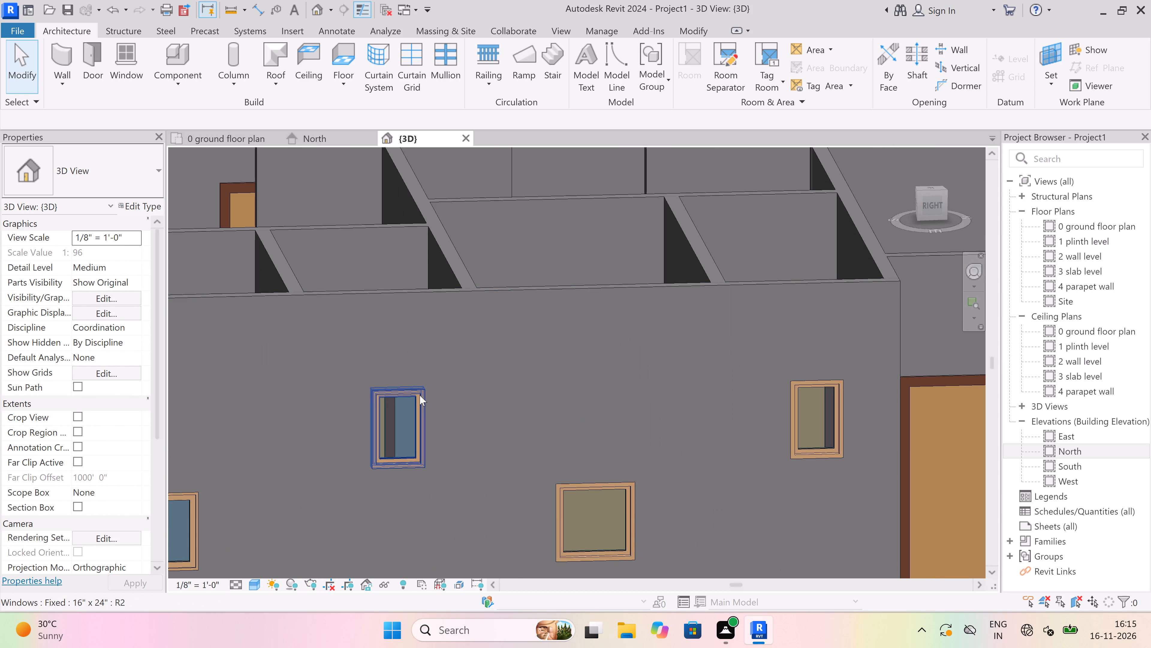
scroll(420, 395, "down", 1)
scroll(420, 394, "up", 1)
scroll(432, 407, "down", 3)
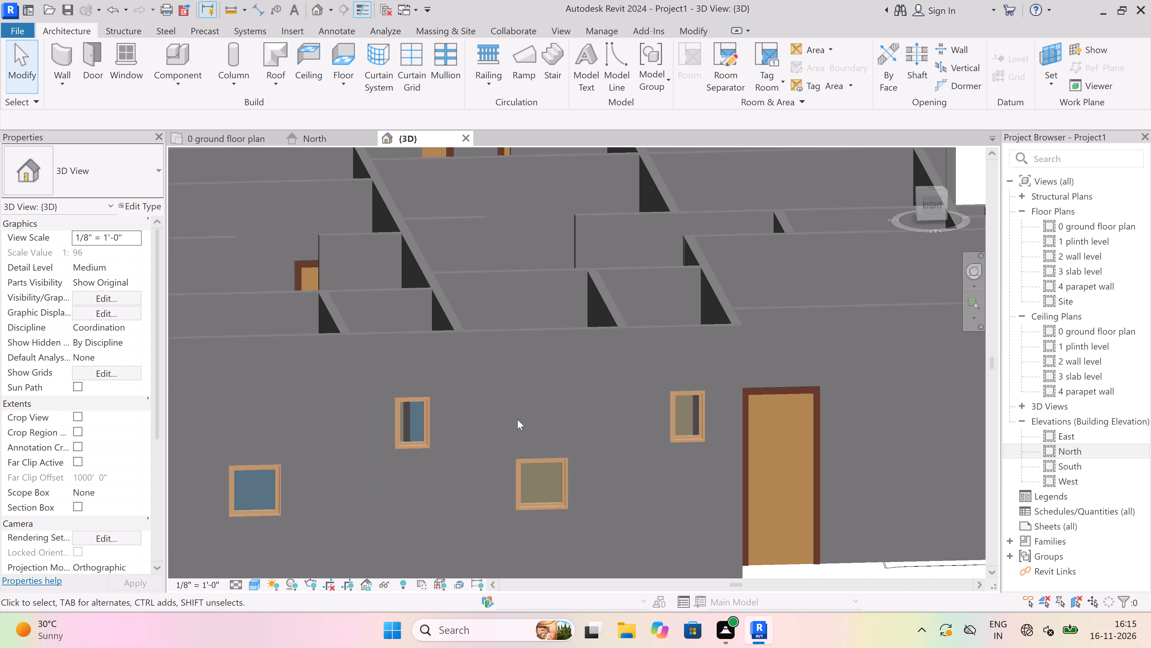
scroll(519, 419, "down", 4)
scroll(530, 456, "up", 2)
scroll(562, 466, "down", 3)
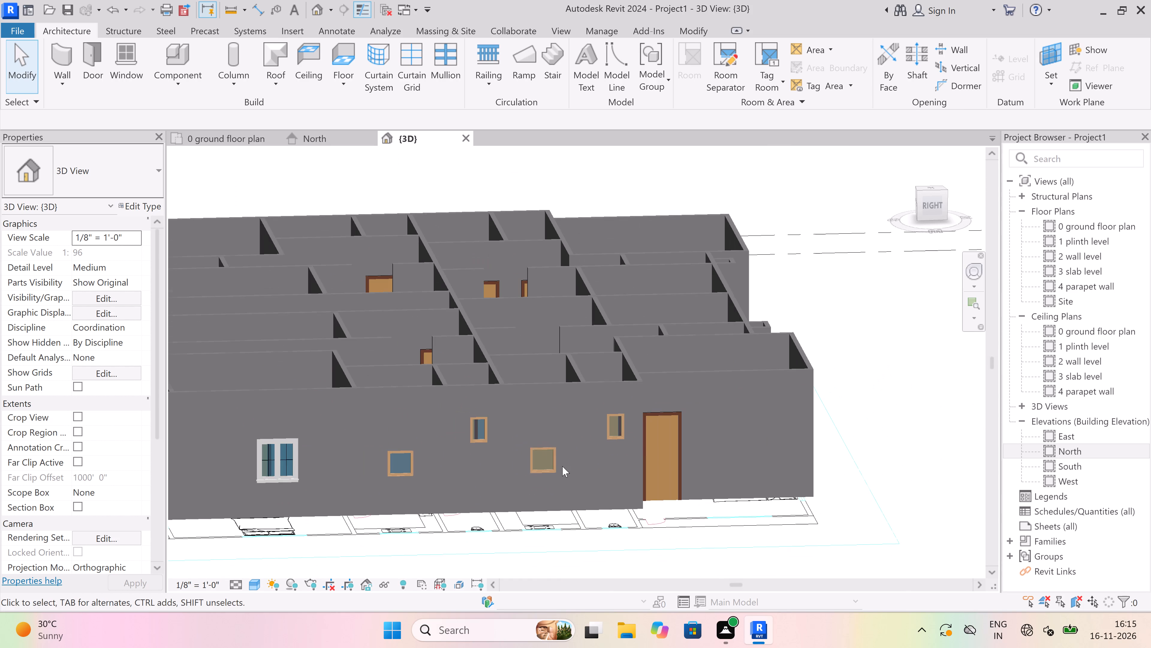
scroll(233, 473, "up", 5)
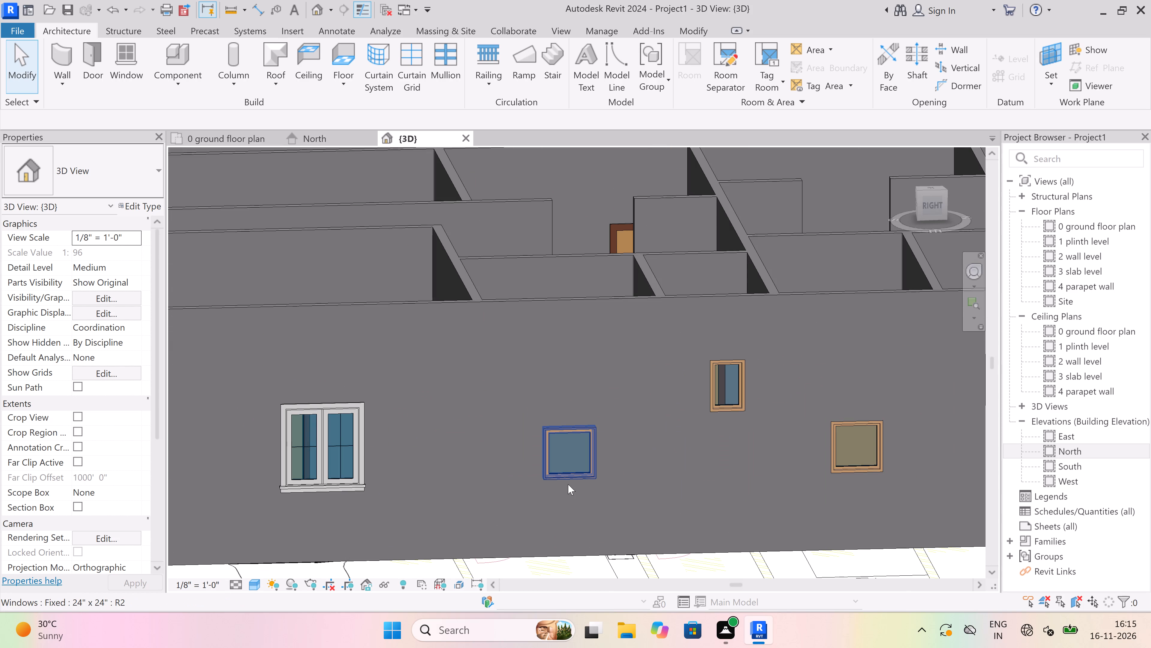
scroll(568, 484, "down", 6)
scroll(570, 484, "up", 4)
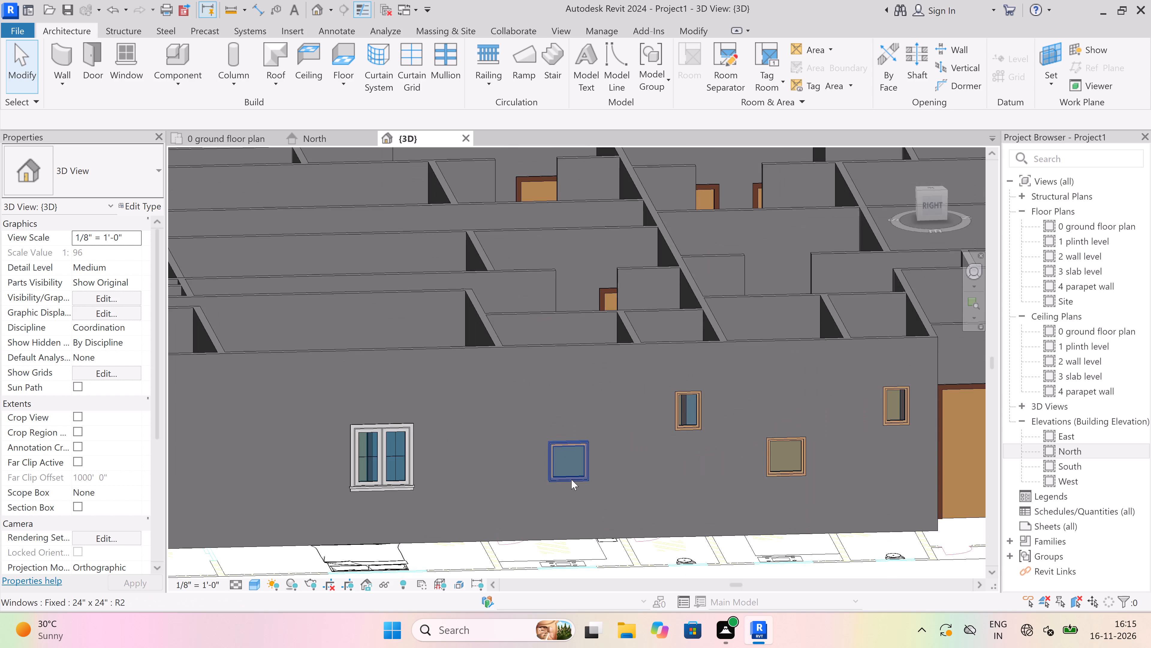
scroll(571, 479, "down", 9)
Review the whole building's rooms and exterior walls in 3D from the front and from above.
middle_click_drag(365, 386, 568, 604)
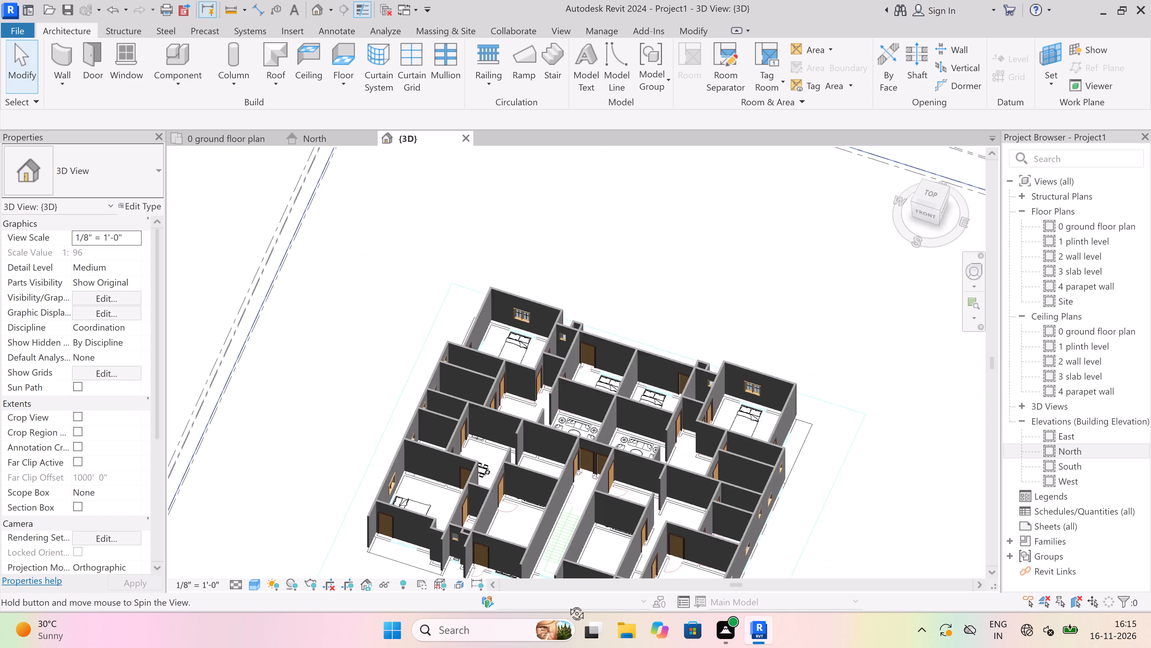
middle_click_drag(568, 604, 588, 448)
scroll(595, 411, "down", 10)
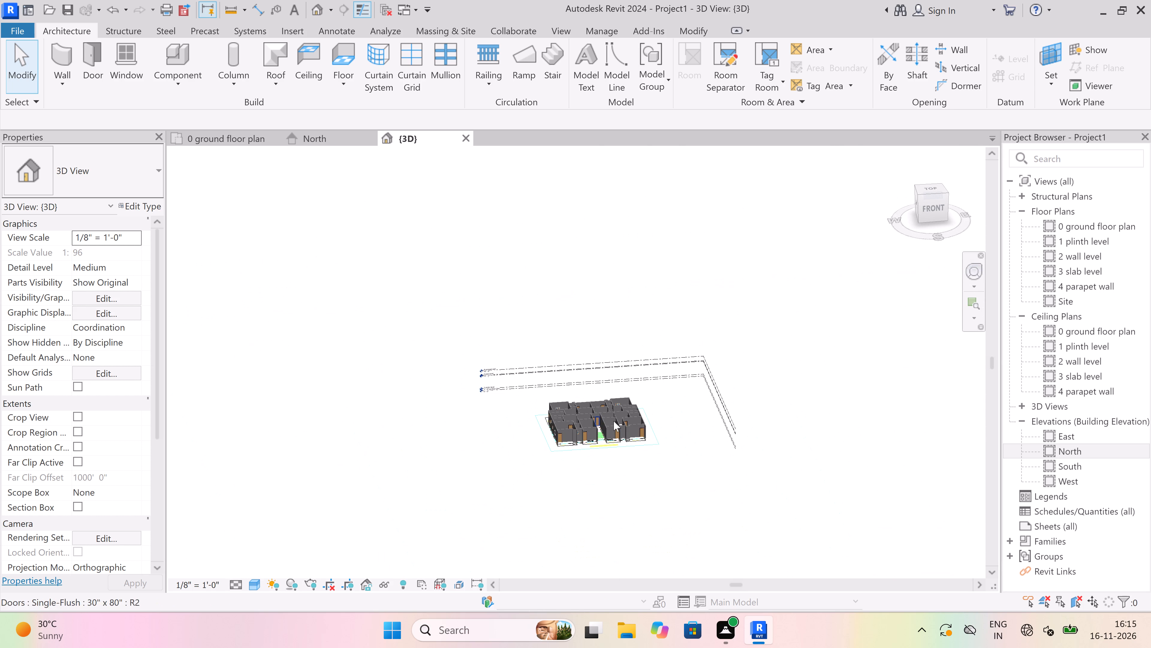
middle_click_drag(614, 421, 570, 548, "shift")
scroll(578, 409, "up", 1)
middle_click_drag(578, 409, 578, 444, "shift")
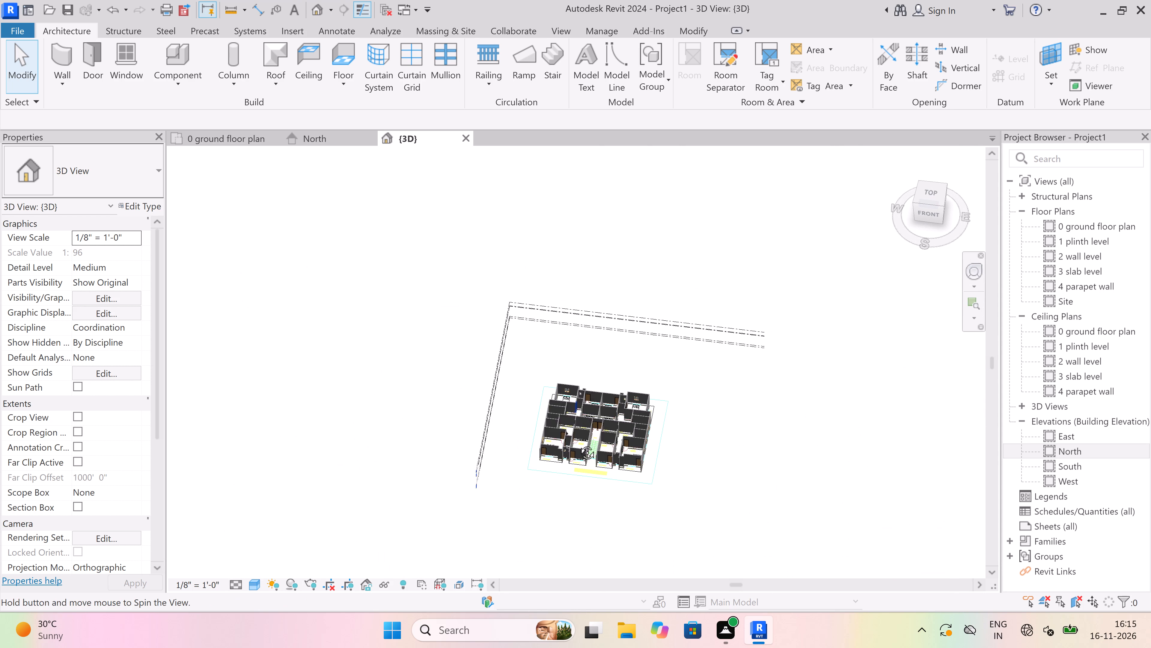
middle_click_drag(578, 444, 563, 493, "shift")
scroll(565, 459, "up", 12)
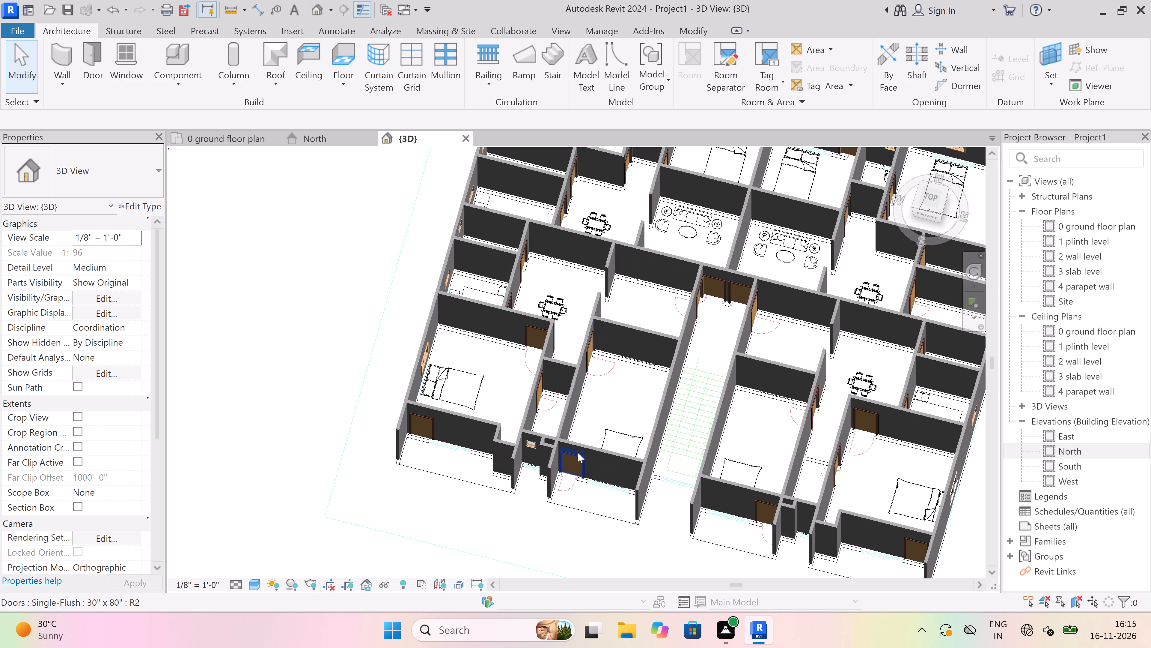
middle_click_drag(504, 375, 549, 411, "shift")
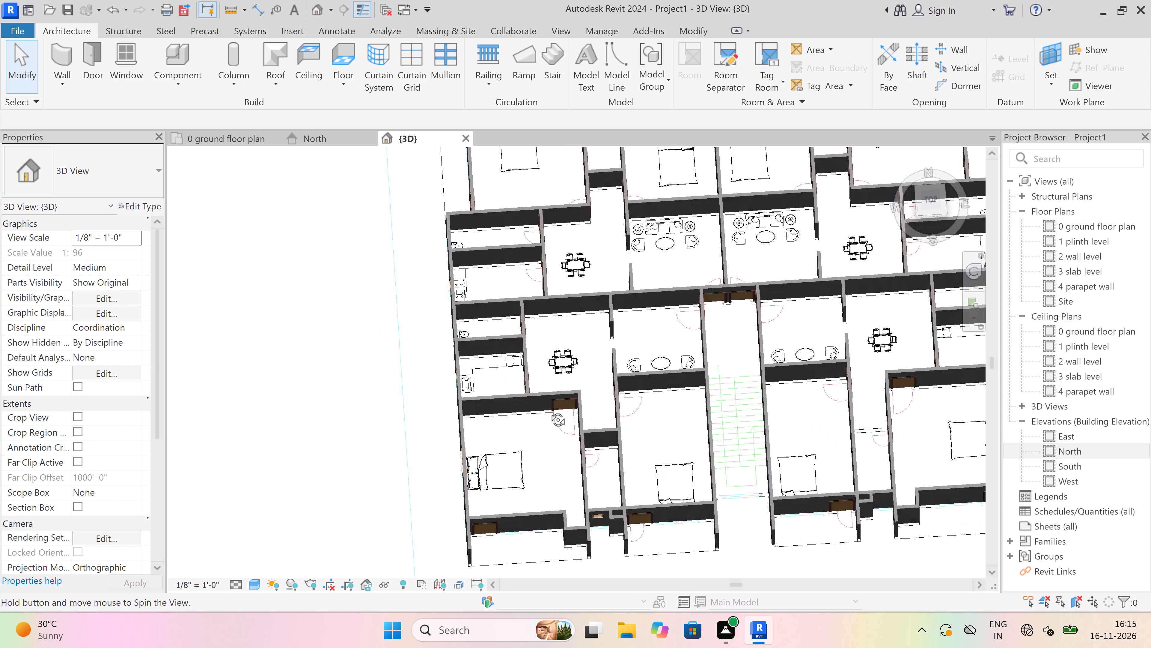
middle_click_drag(549, 411, 549, 390, "shift")
scroll(513, 386, "down", 9)
scroll(638, 355, "up", 4)
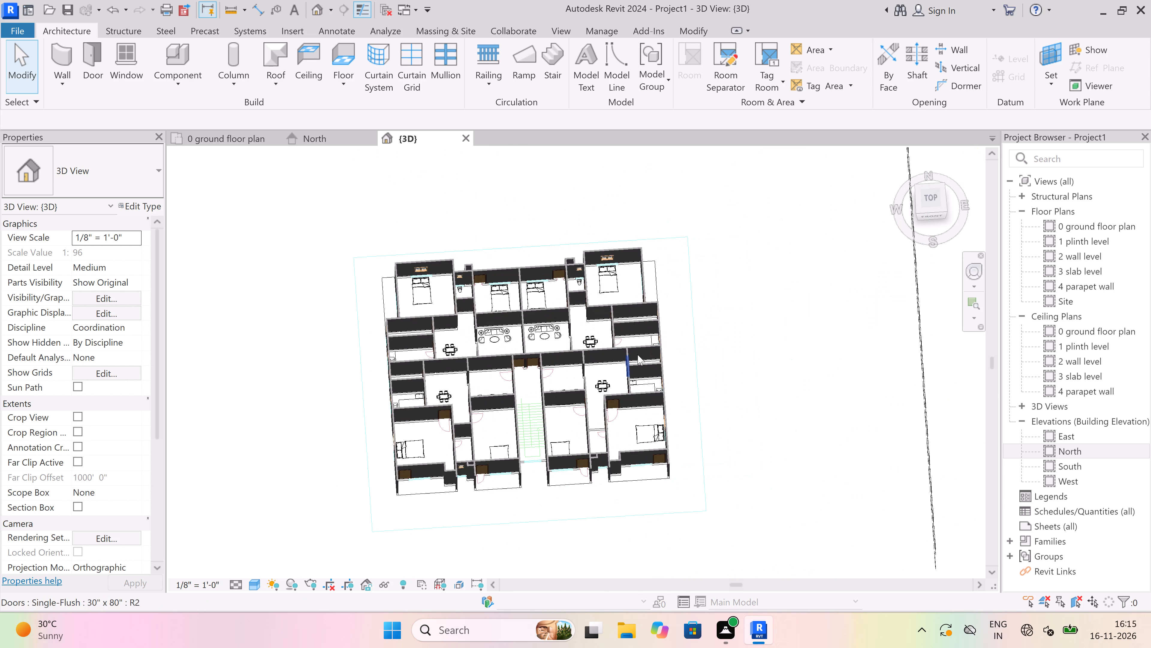
Open the North elevation view.
double_click(330, 131)
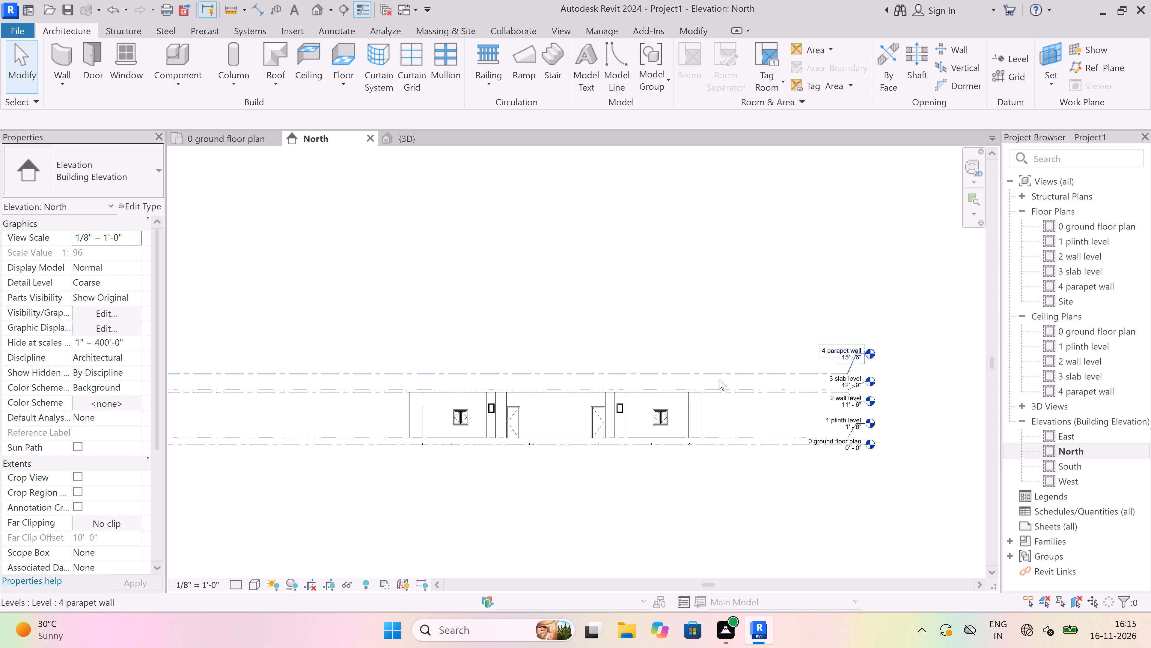
Examine the North elevation, comparing the heights of the small toilet windows, bedroom windows and doors.
scroll(566, 395, "up", 3)
scroll(446, 413, "up", 3)
scroll(702, 461, "up", 2)
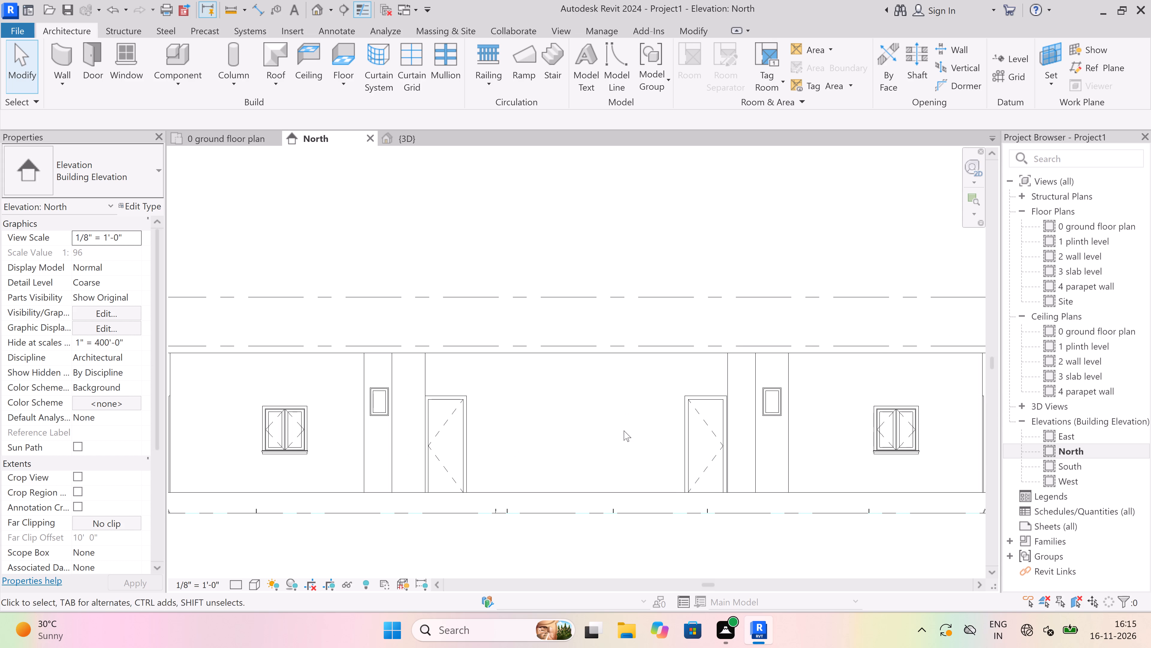
scroll(564, 429, "down", 3)
scroll(428, 424, "up", 4)
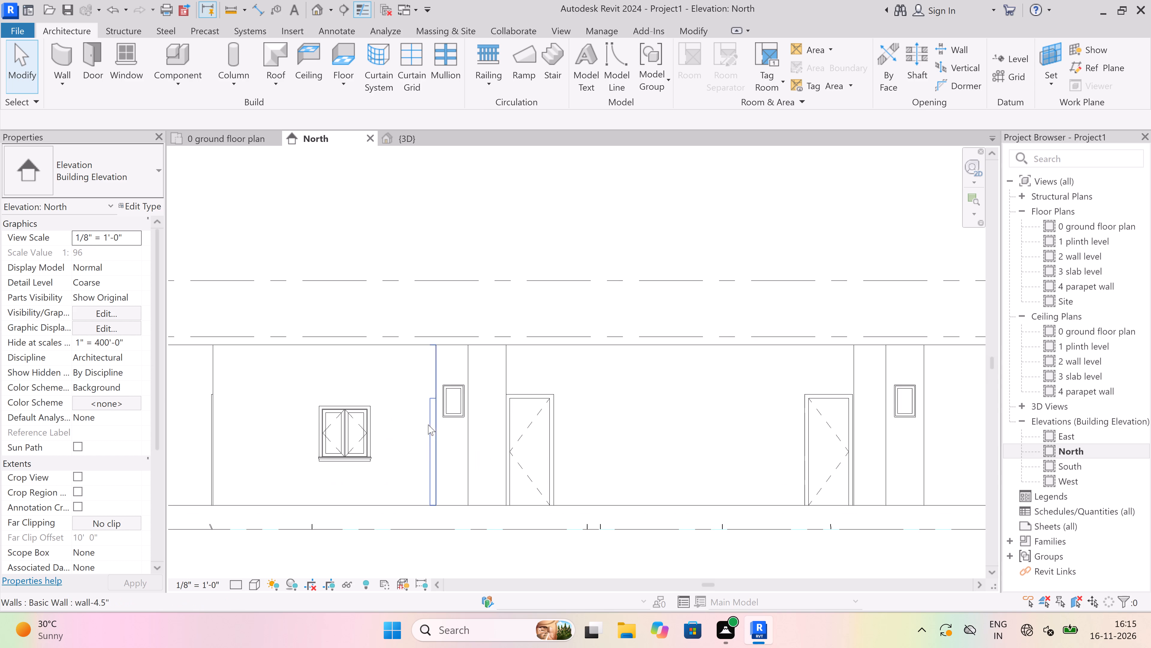
scroll(428, 424, "up", 4)
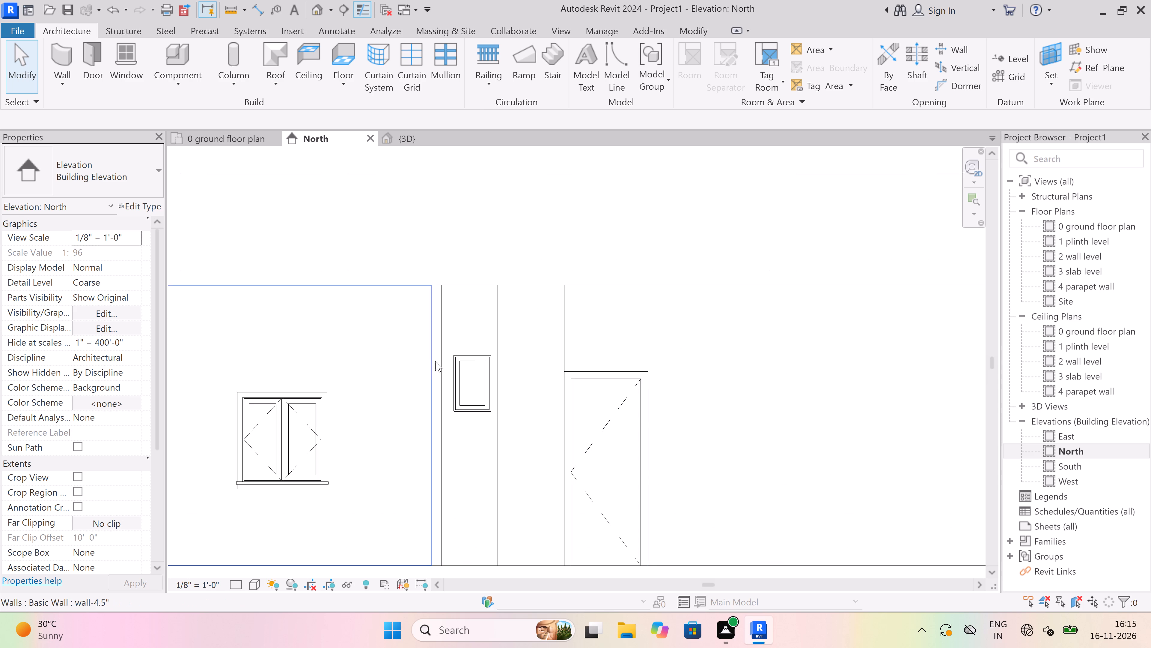
scroll(438, 358, "down", 5)
scroll(484, 469, "up", 3)
scroll(487, 375, "up", 3)
scroll(487, 371, "down", 4)
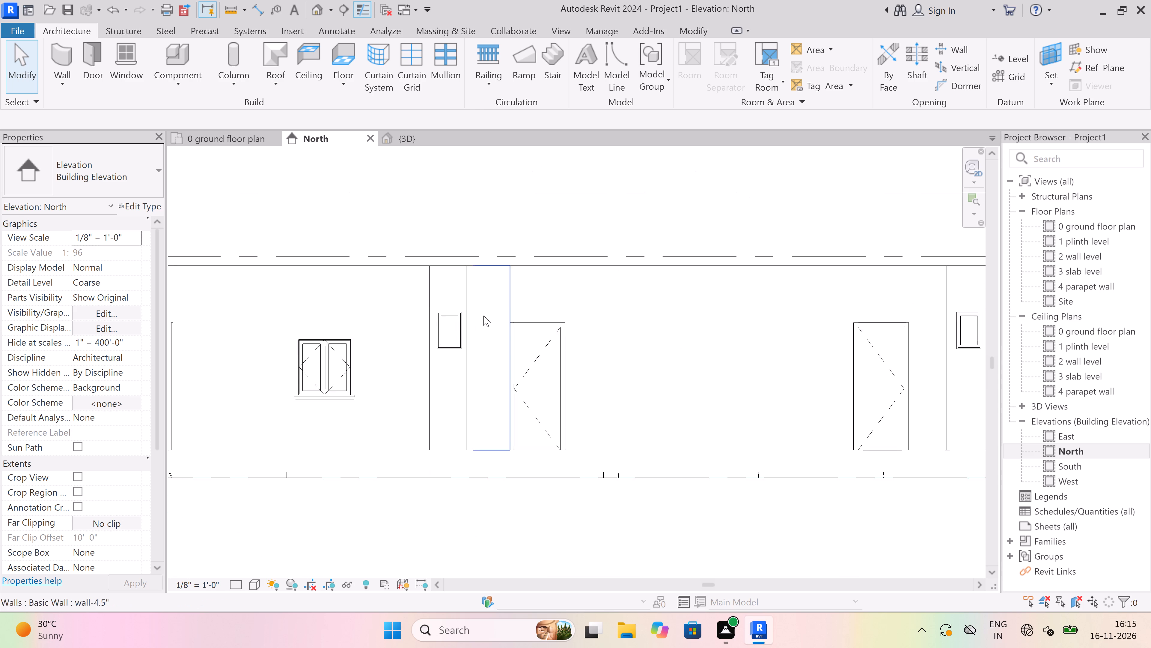
scroll(483, 316, "up", 2)
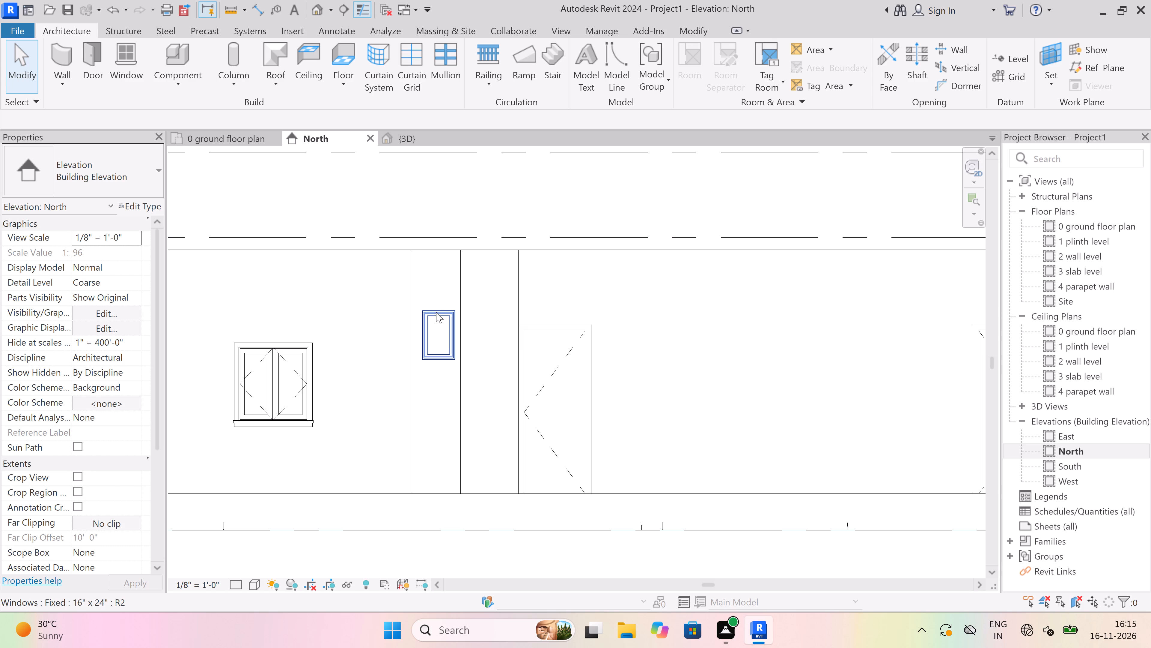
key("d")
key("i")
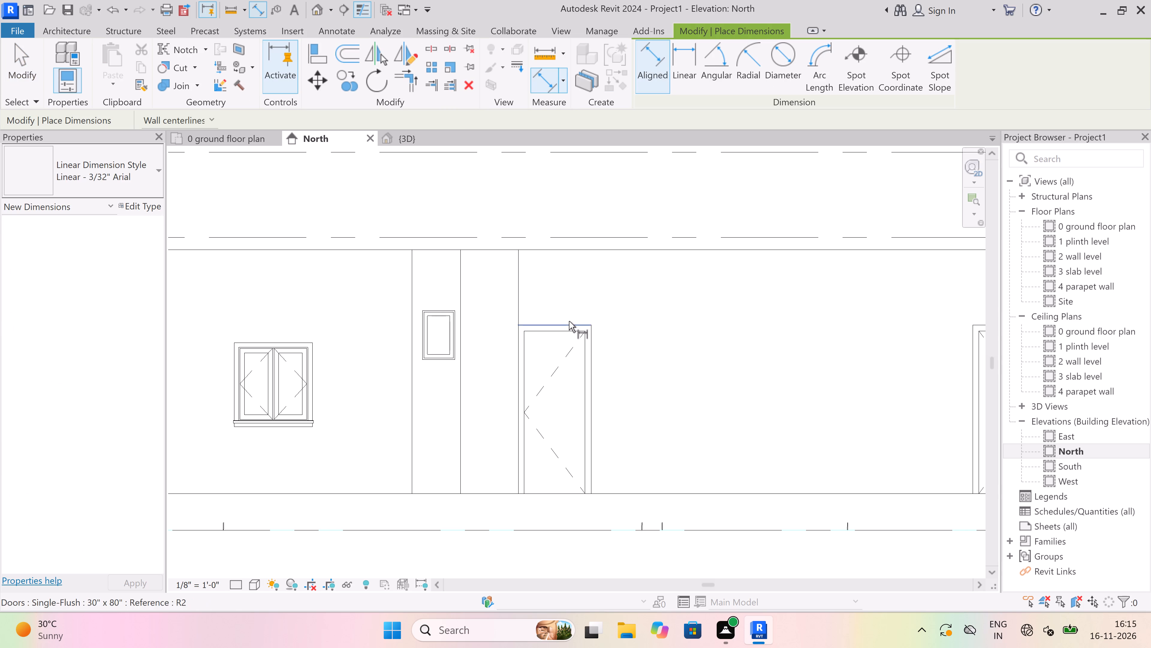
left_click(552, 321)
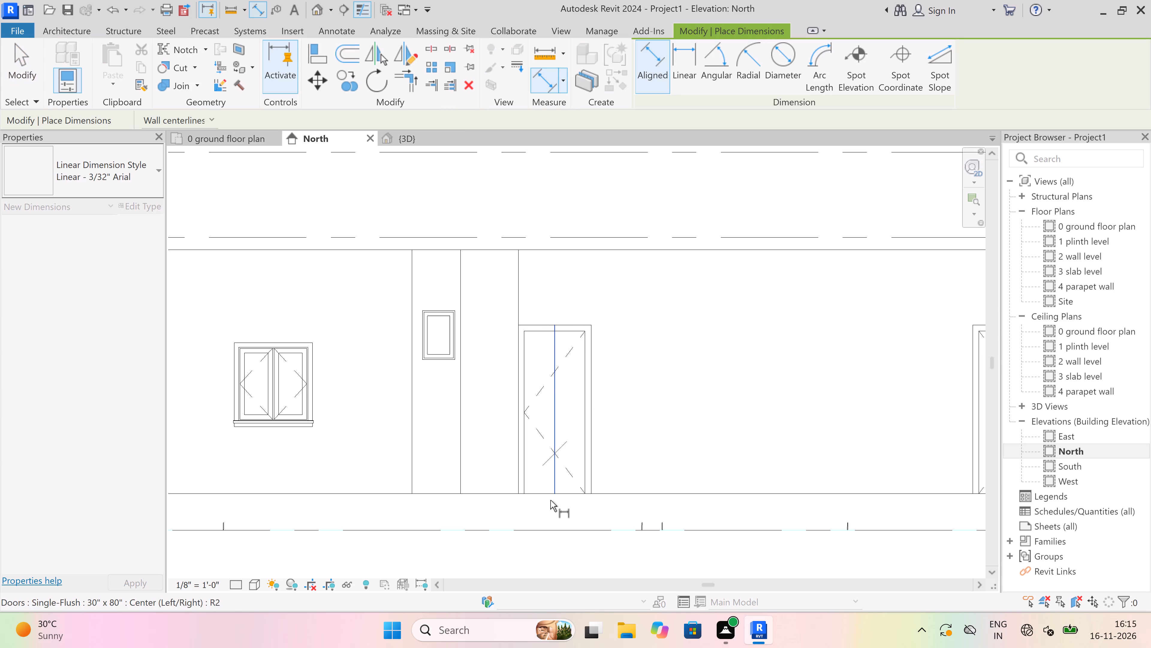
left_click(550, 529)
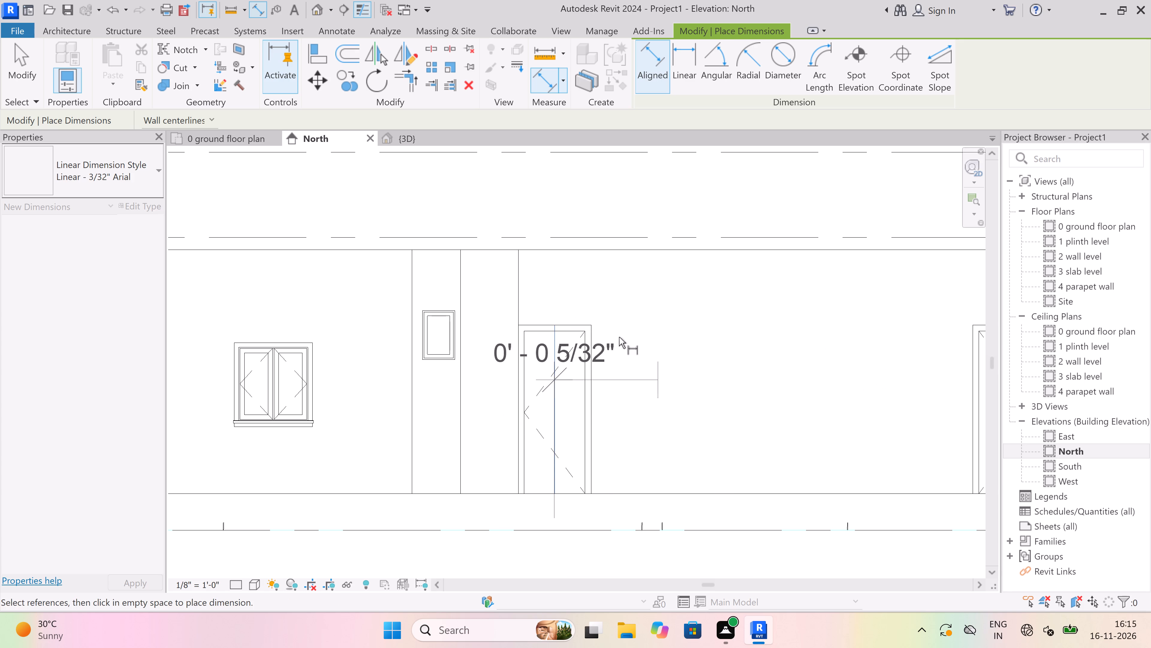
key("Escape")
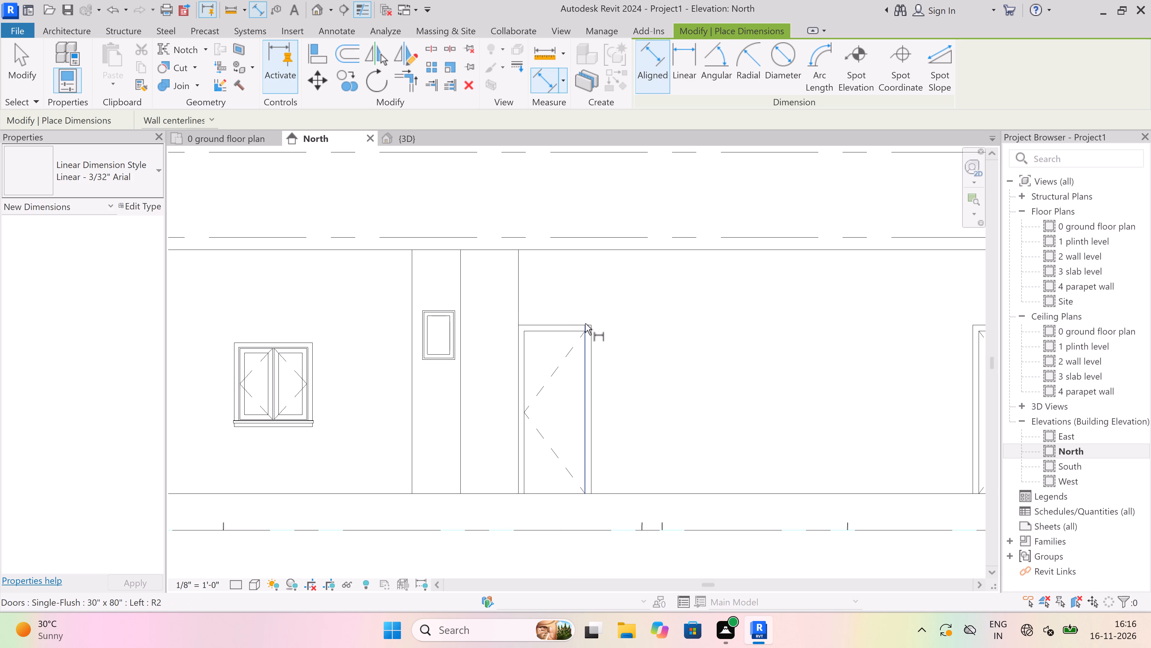
Measure the height from the ground floor level to the top of the door frame in the North elevation with an aligned dimension.
scroll(584, 323, "up", 12)
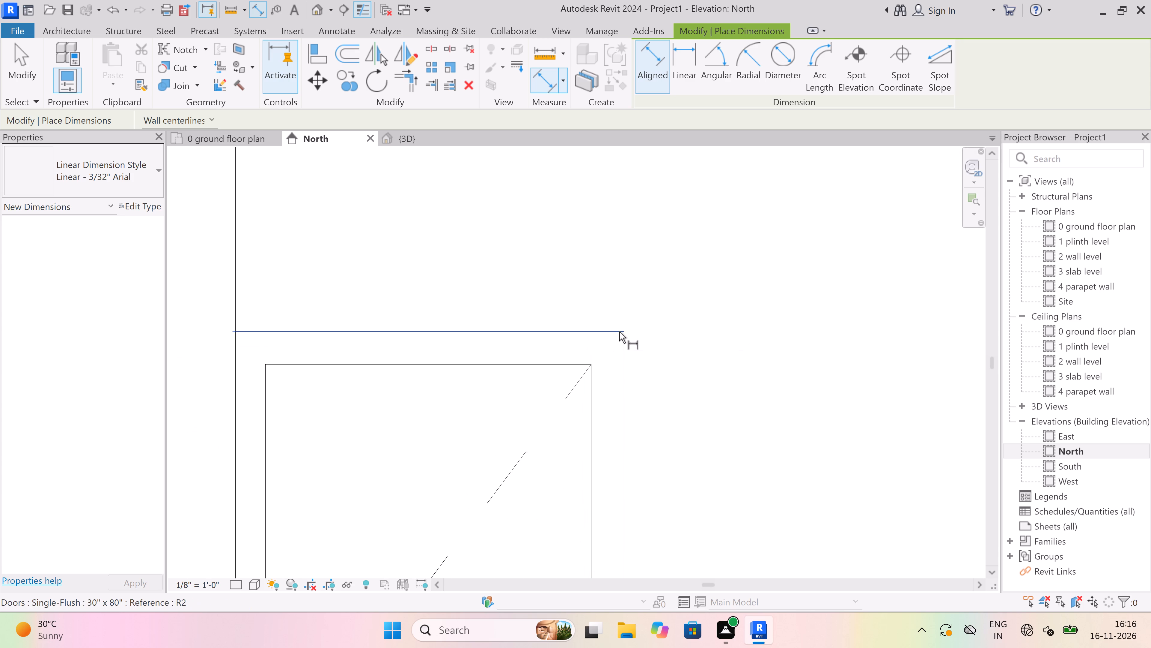
left_click(623, 330)
scroll(659, 369, "down", 6)
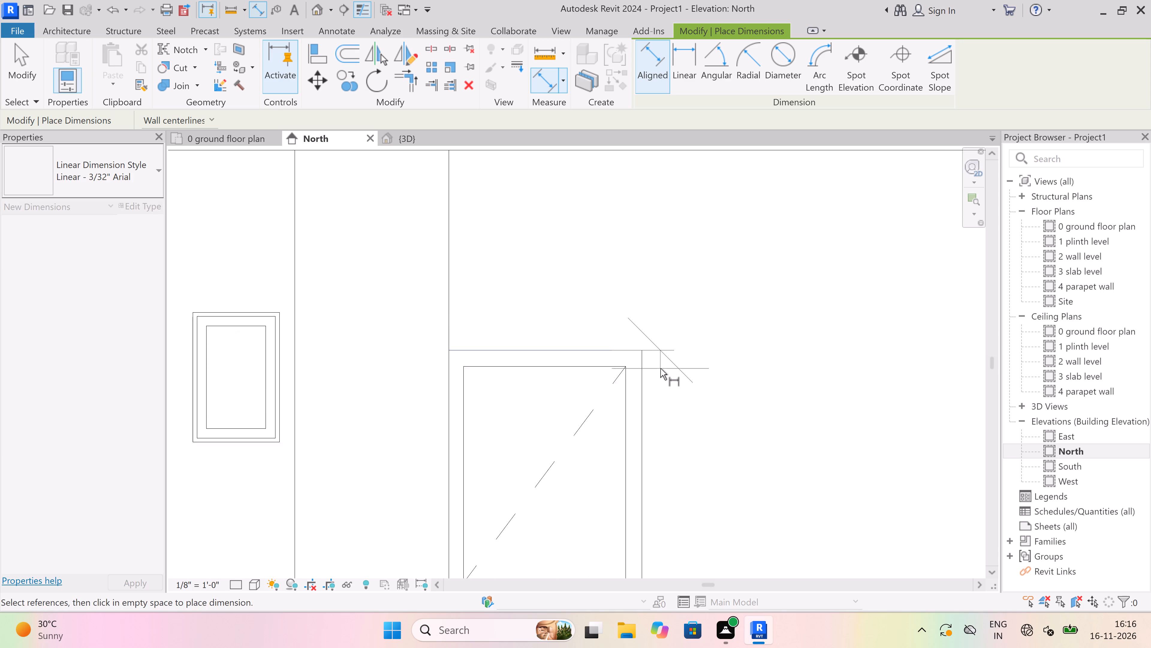
scroll(660, 368, "down", 12)
scroll(670, 442, "up", 3)
scroll(665, 475, "up", 2)
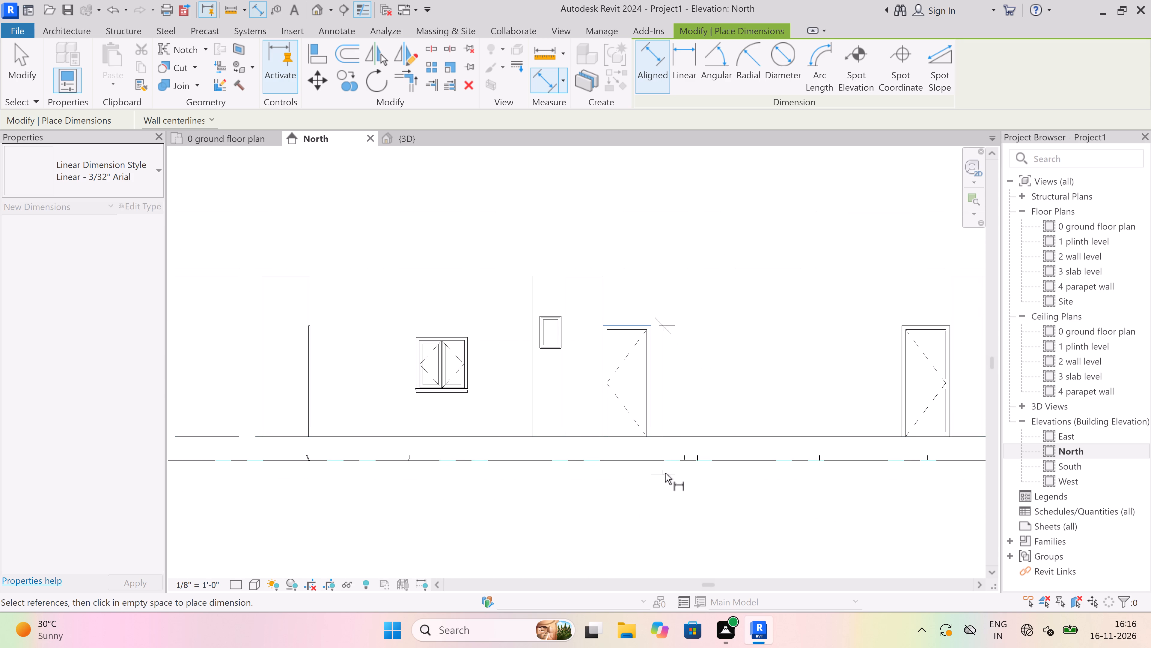
scroll(665, 473, "up", 2)
left_click(659, 452)
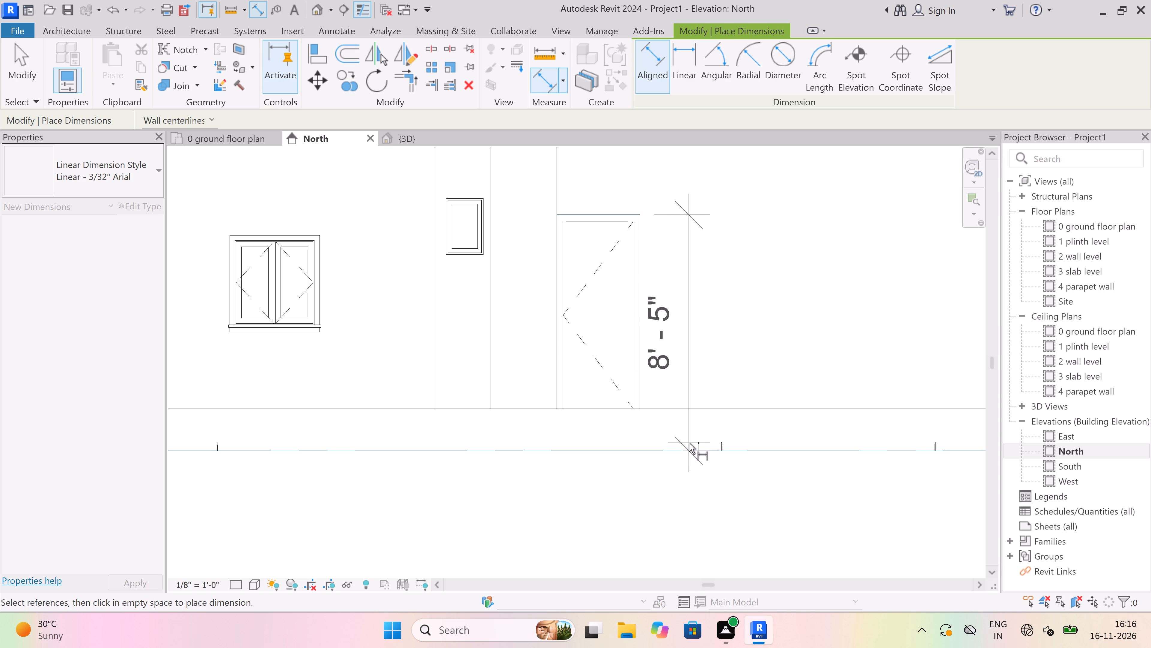
key("Escape")
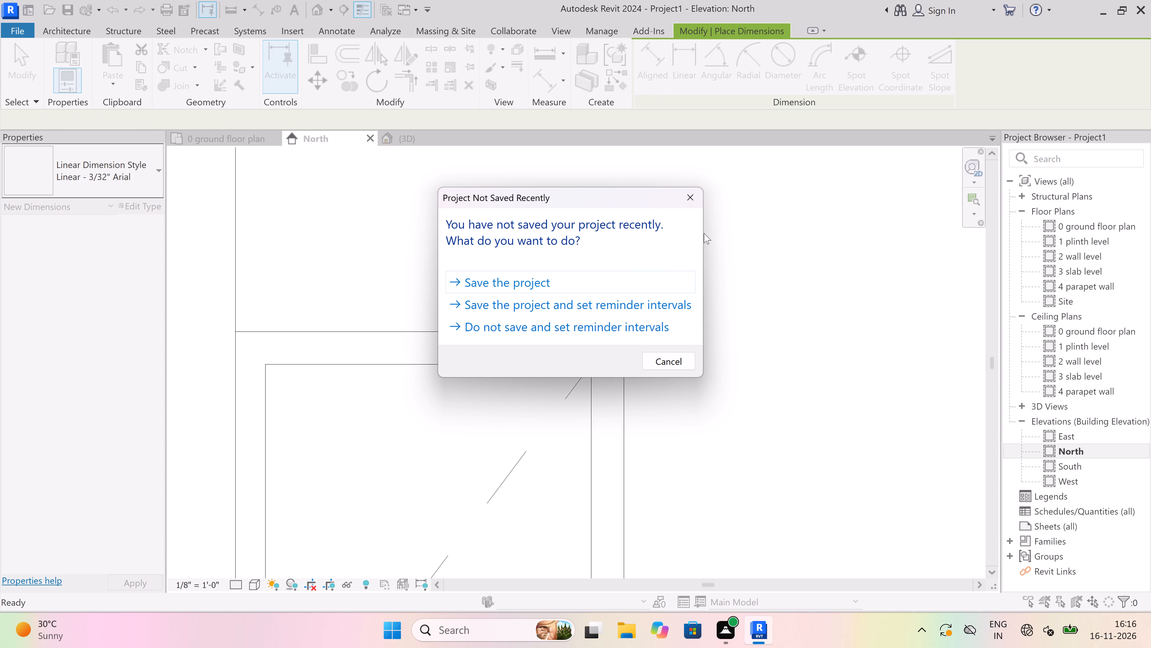
left_click(687, 202)
scroll(525, 347, "down", 9)
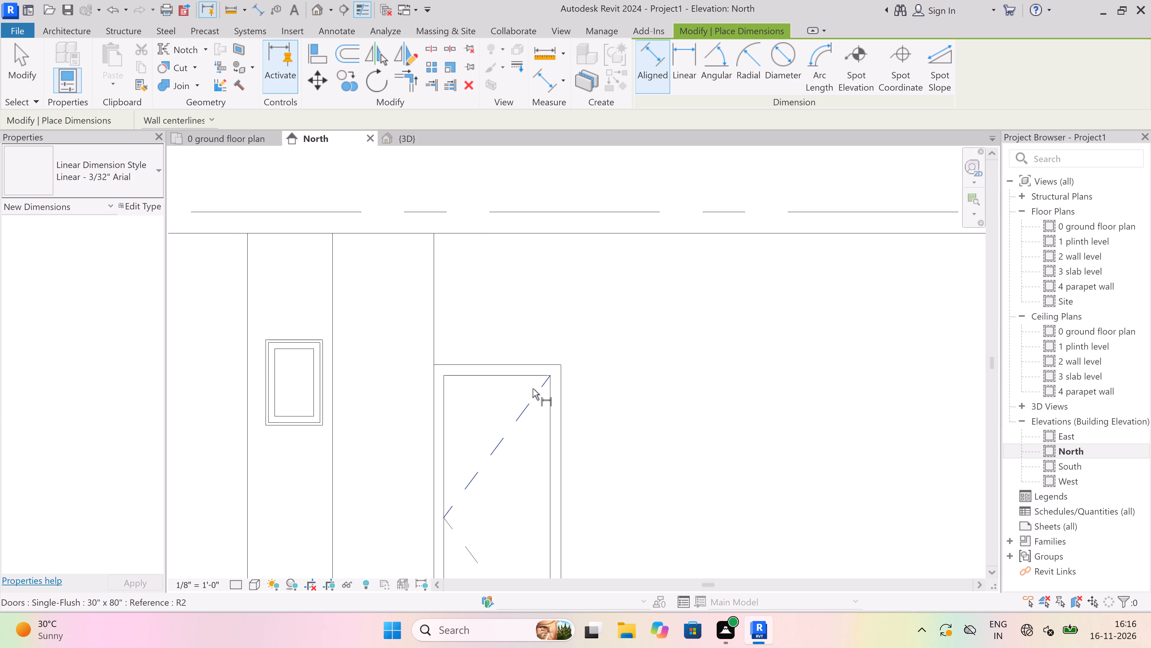
scroll(533, 388, "down", 9)
key("Escape")
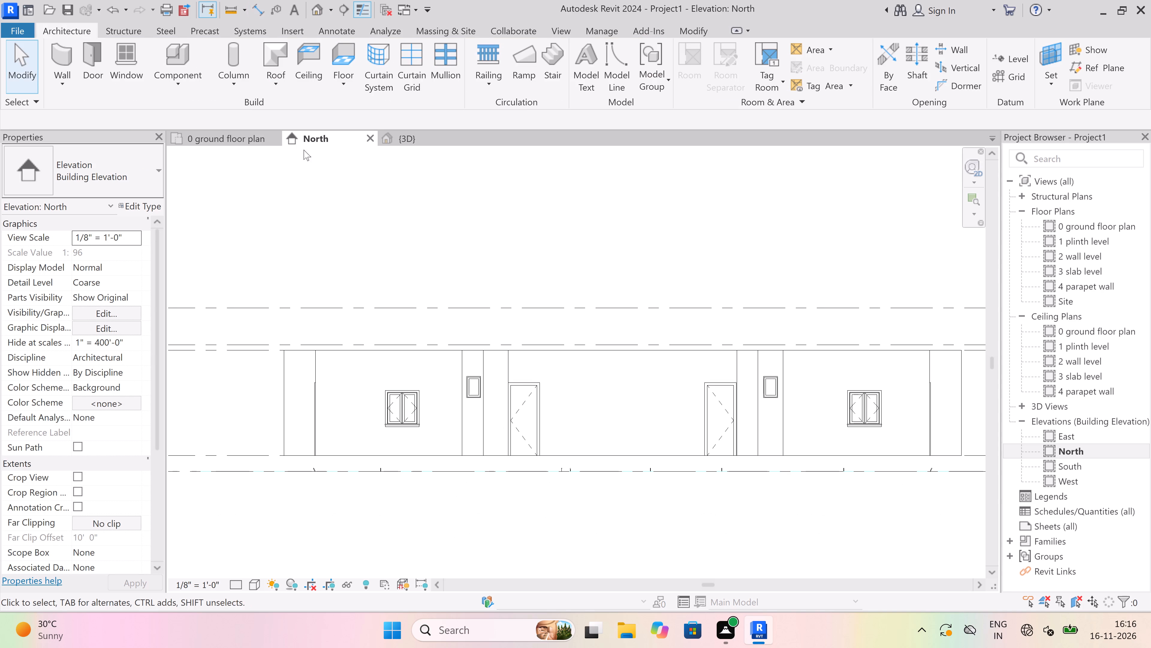
In the 3D view, set the sill height of the fixed 16" x 24" toilet window in the front wall recess to 8' 5".
left_click(421, 142)
scroll(602, 341, "down", 4)
scroll(507, 433, "up", 3)
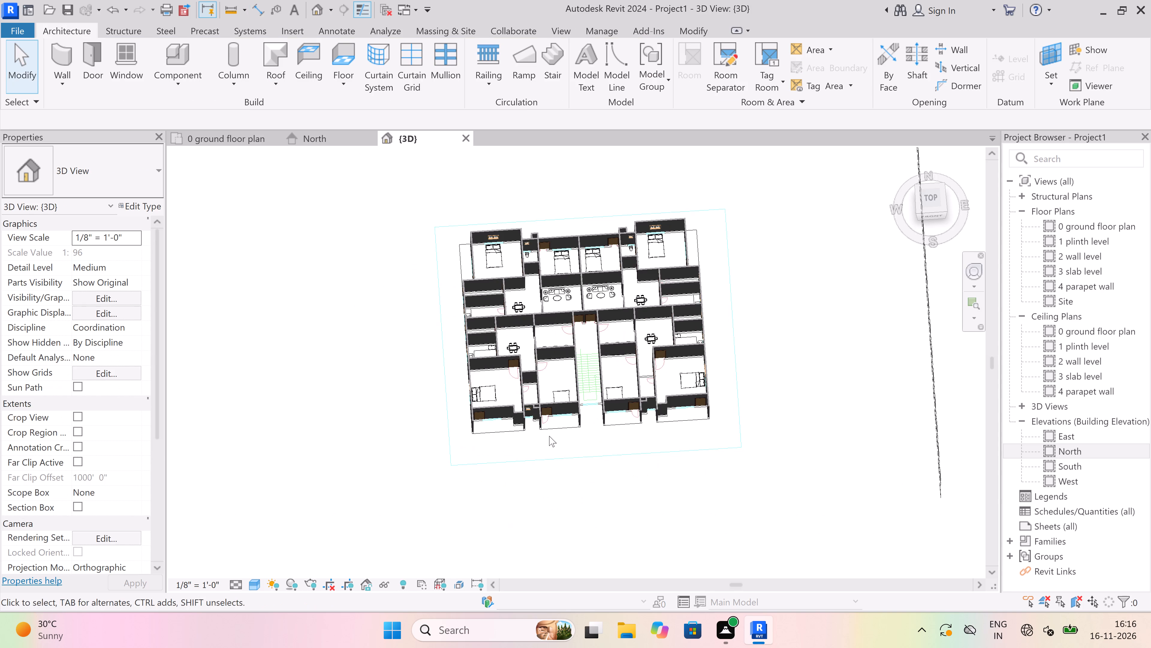
middle_click_drag(549, 435, 567, 216)
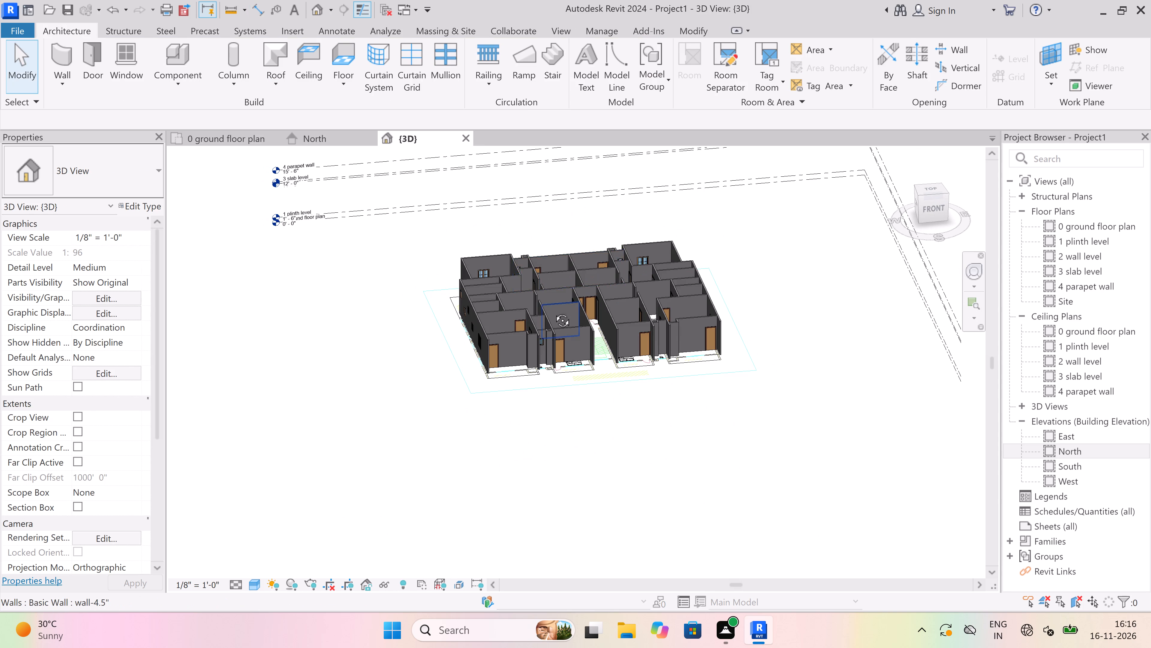
middle_click_drag(553, 310, 508, 221, "shift")
scroll(528, 334, "up", 3)
scroll(507, 296, "up", 4)
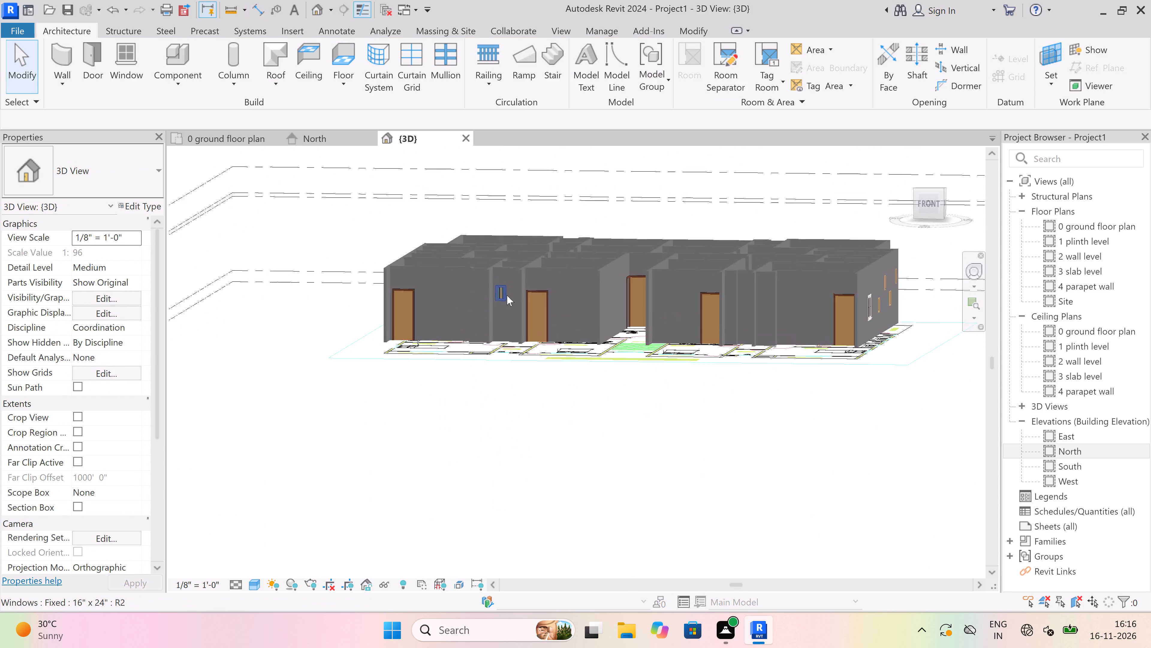
scroll(490, 284, "up", 12)
left_click(520, 285)
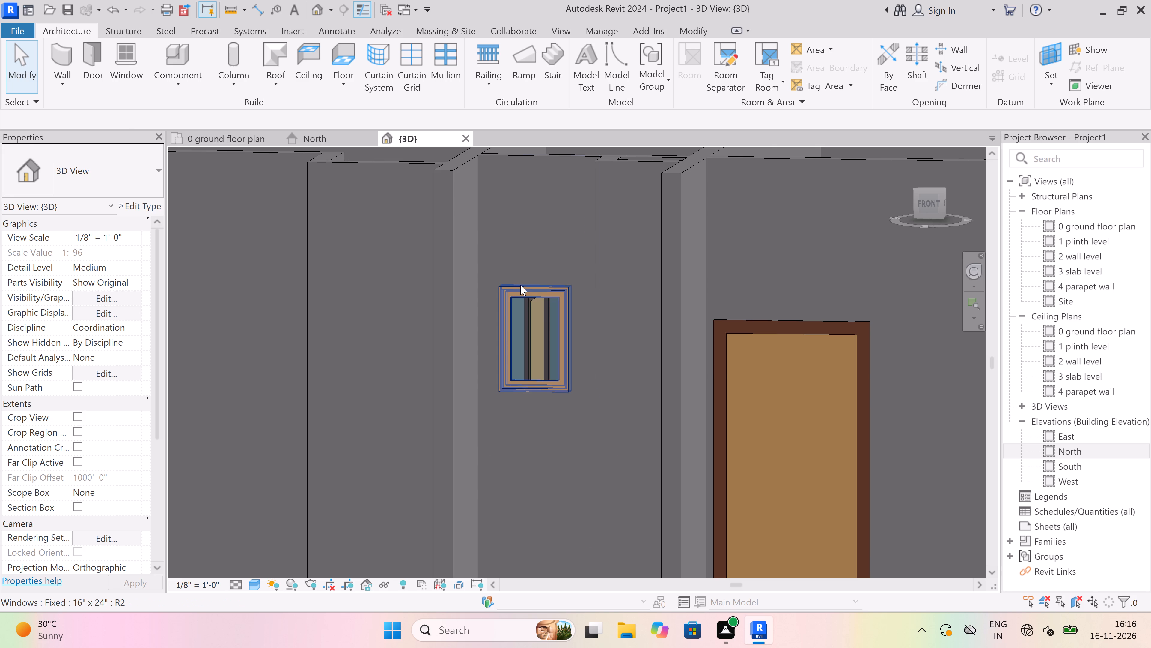
left_click(117, 253)
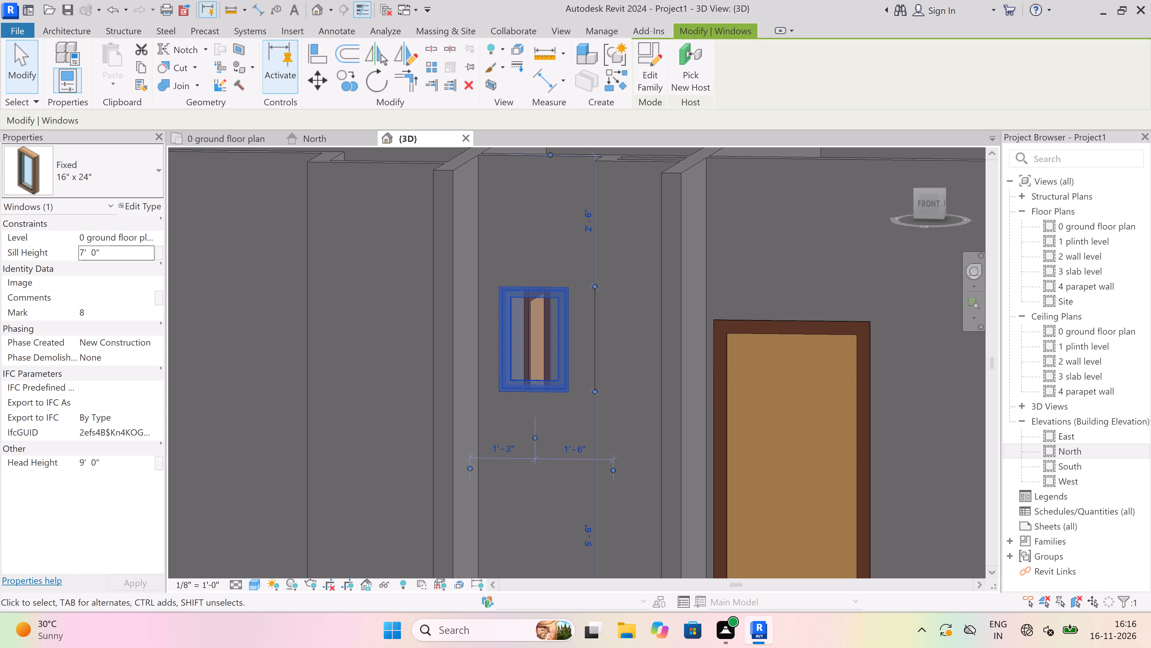
key("BackSpace")
type("8'5\"")
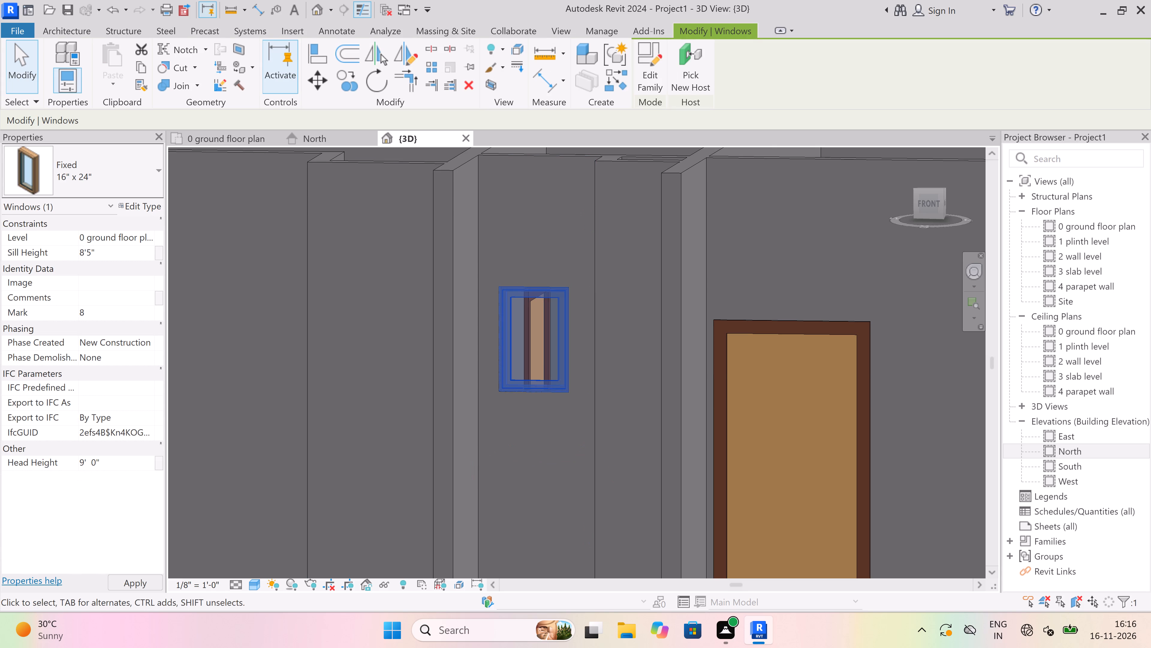
scroll(368, 461, "down", 4)
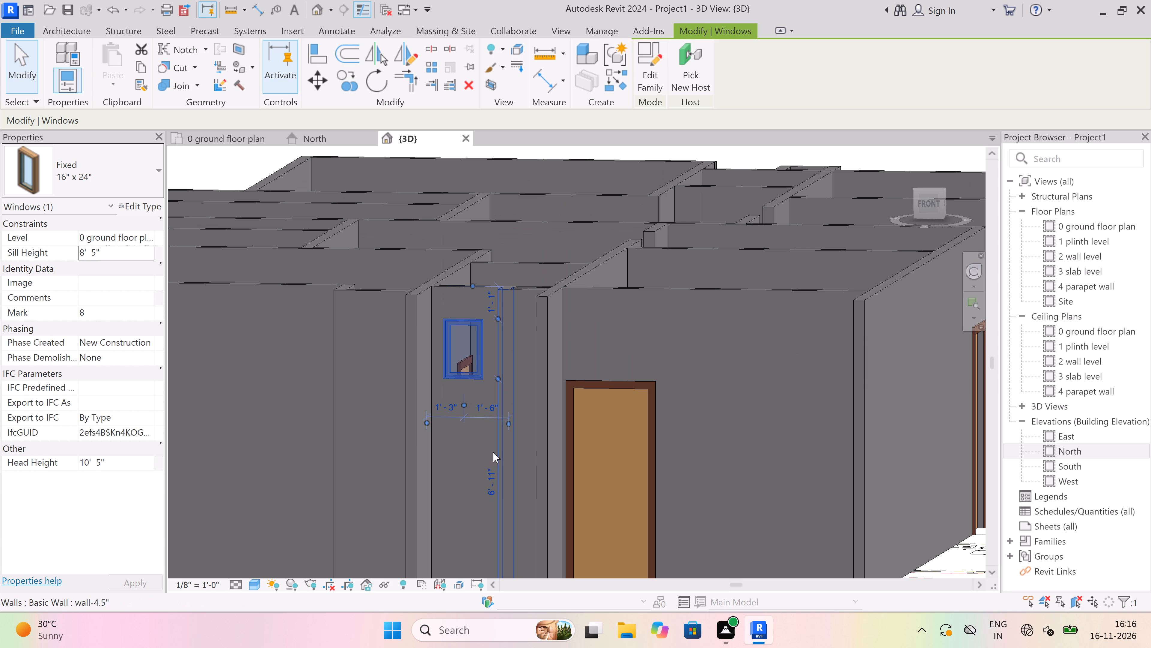
key("Escape")
Set the sill height of the fixed 16" x 24" toilet window between the two kitchen windows on the east wall to 8' 5".
scroll(496, 426, "down", 13)
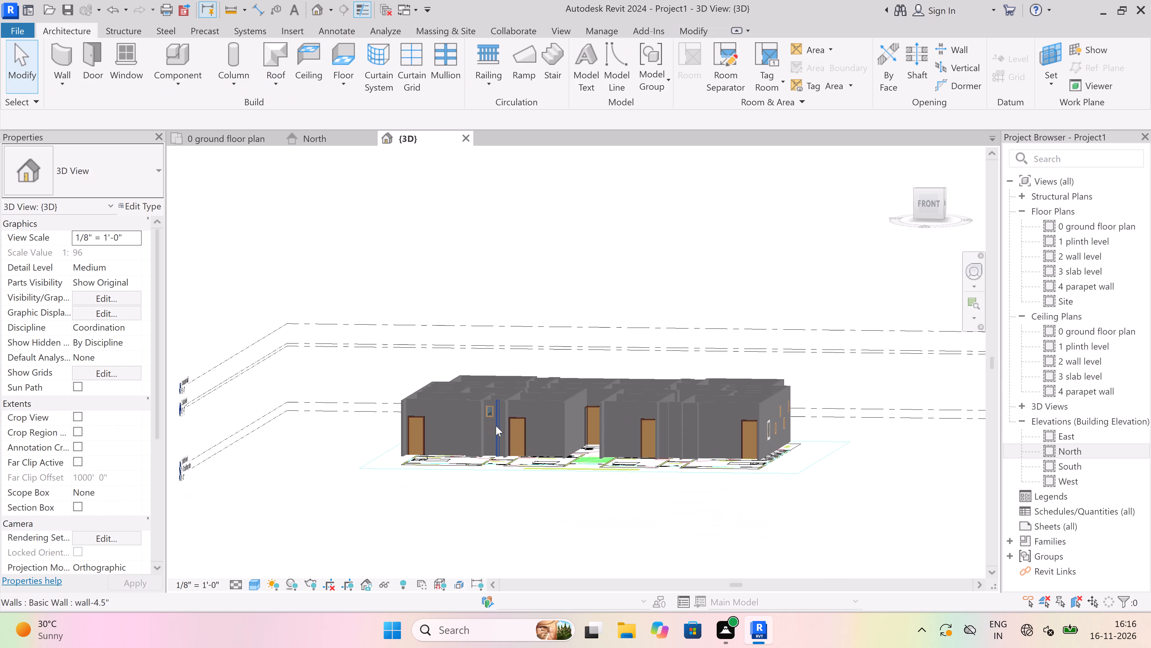
scroll(496, 426, "down", 2)
scroll(656, 444, "up", 2)
middle_click_drag(726, 424, 521, 392)
scroll(521, 392, "up", 14)
left_click(516, 403)
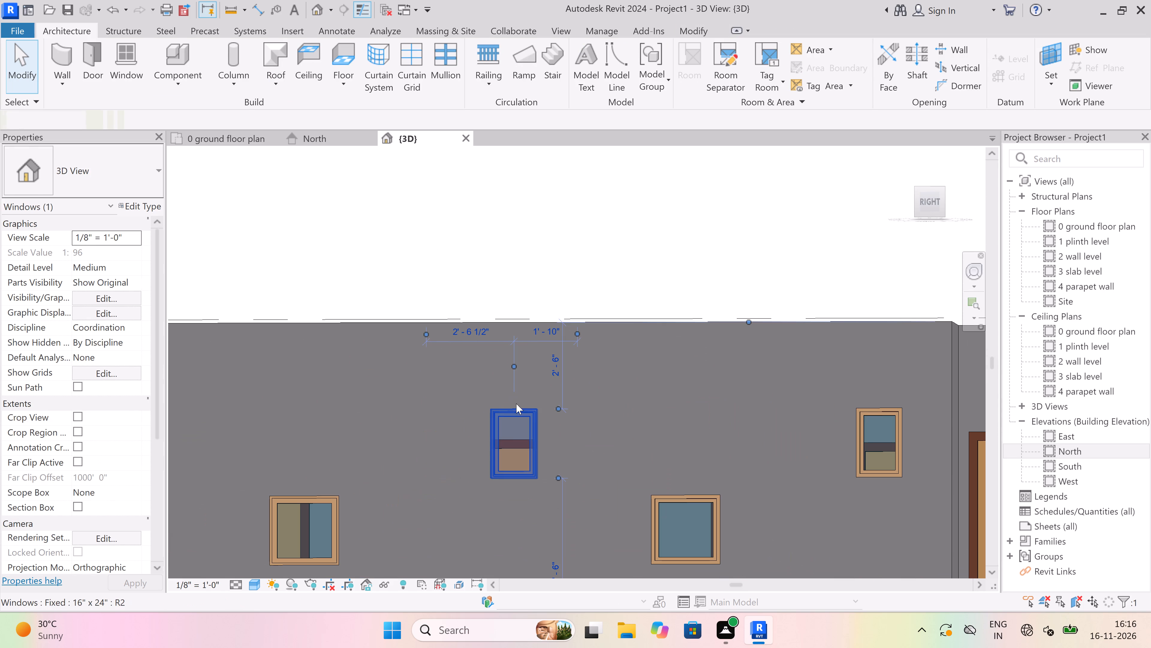
left_click(106, 253)
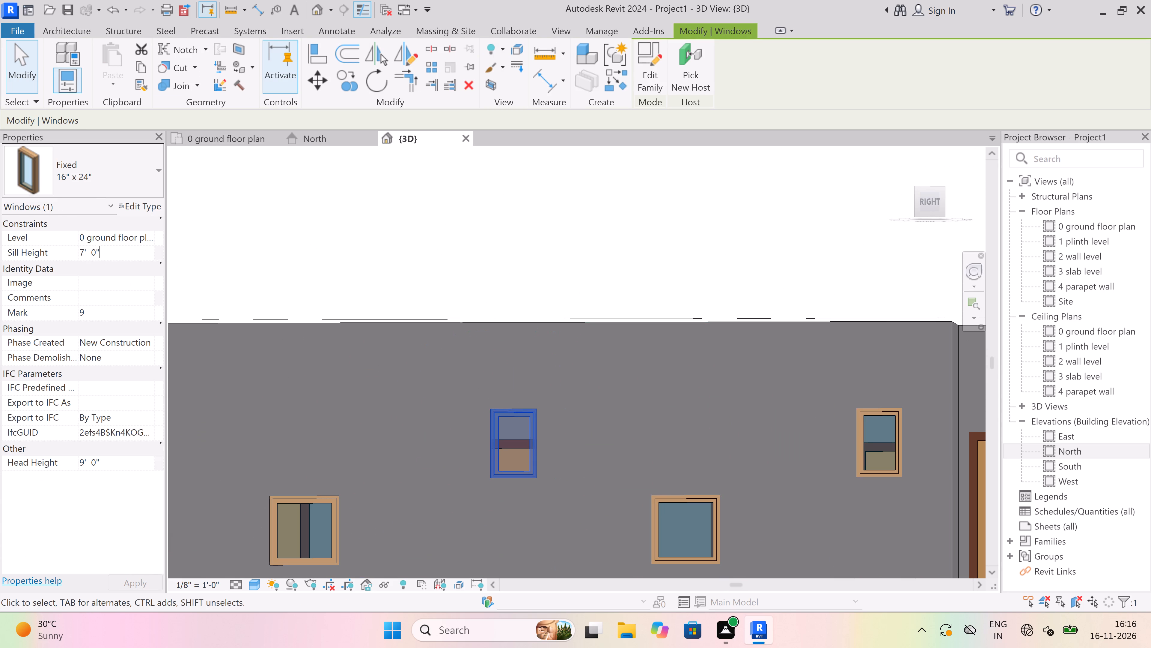
key("BackSpace")
key("BackSpace")
key("BackSpace")
key("BackSpace")
key("BackSpace")
key("BackSpace")
type("8'")
type("5\"")
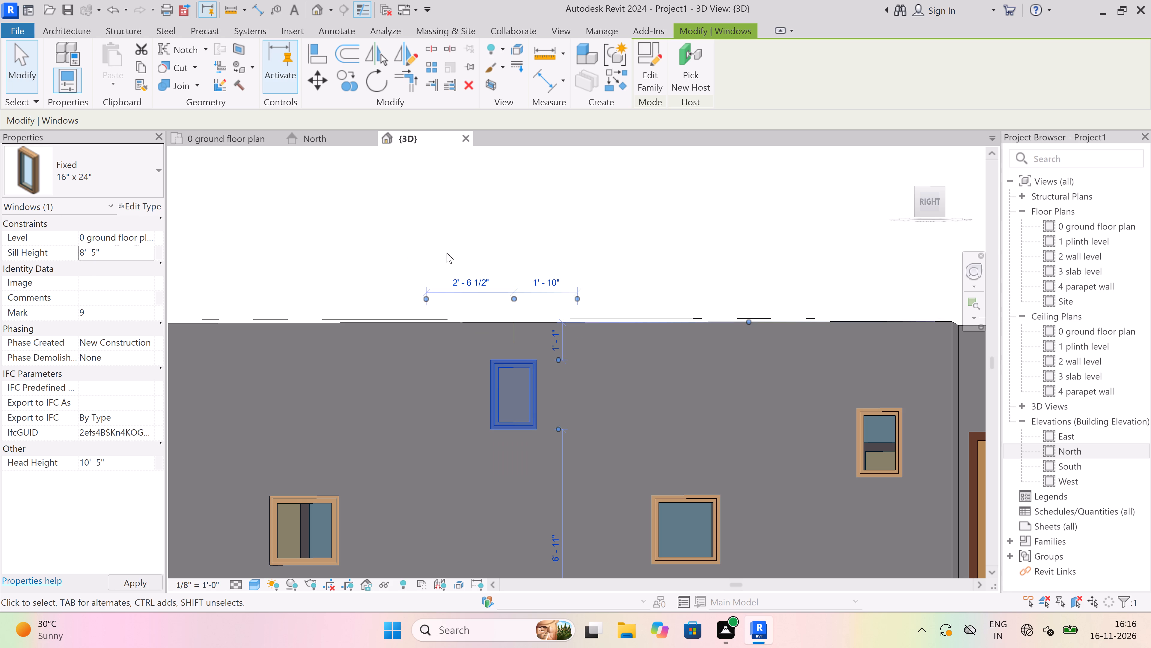
key("Escape")
Set the sill height of the fixed 16" x 24" toilet window nearest the door on the east wall to 8' 5".
scroll(447, 252, "down", 5)
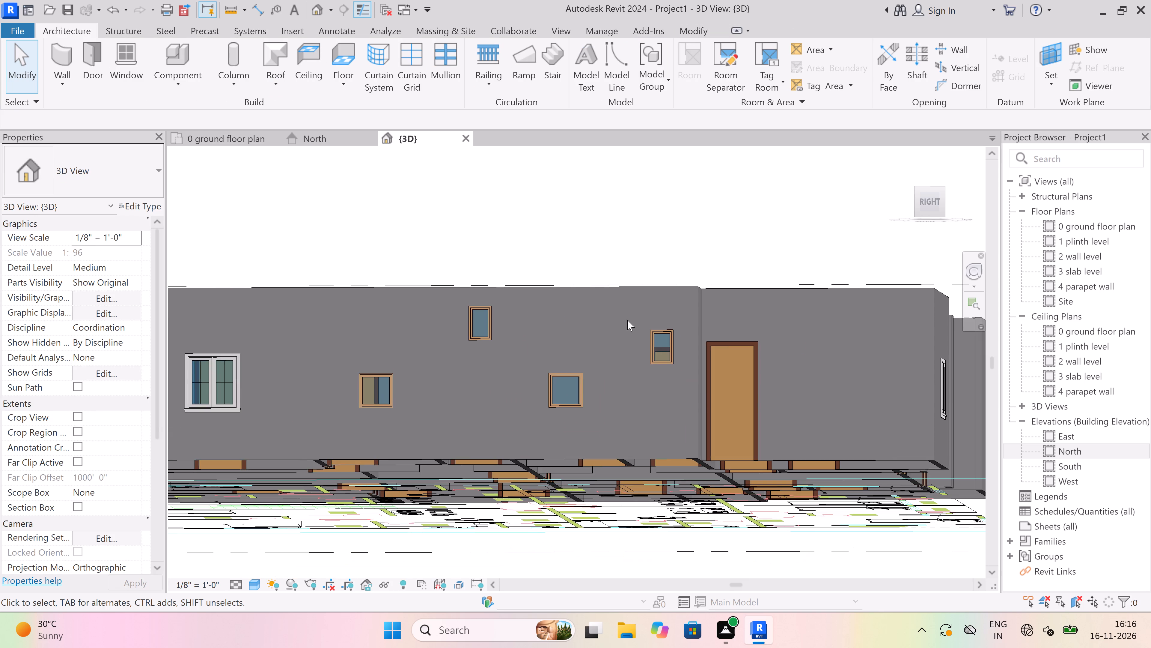
scroll(628, 320, "up", 2)
left_click(675, 335)
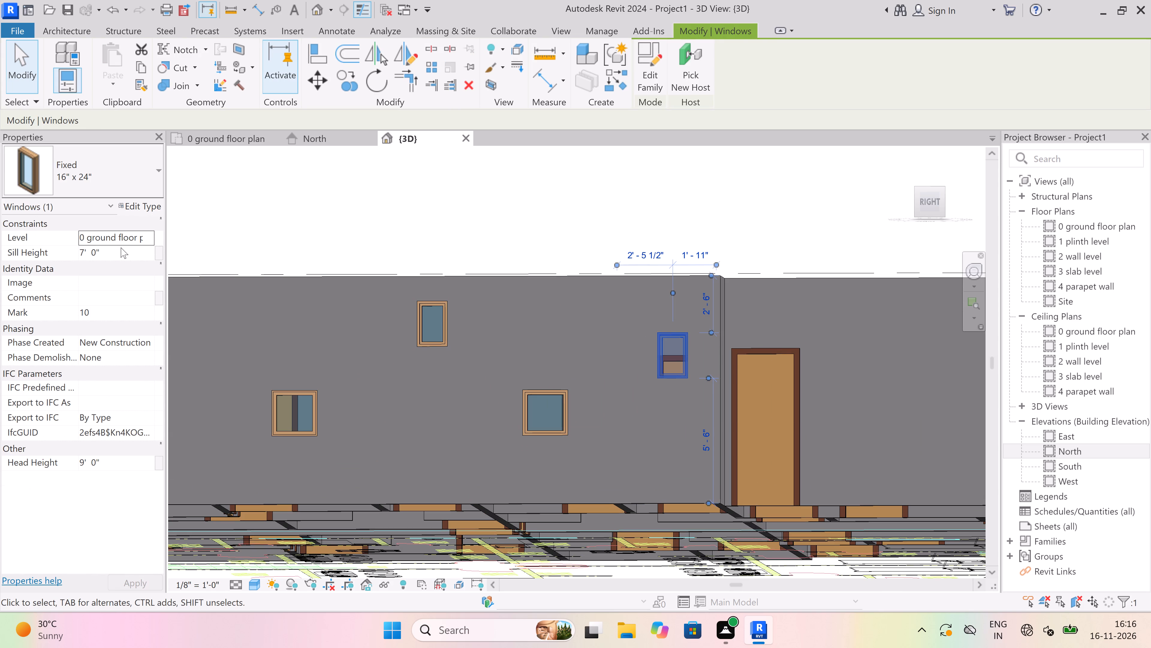
left_click(120, 247)
key("BackSpace")
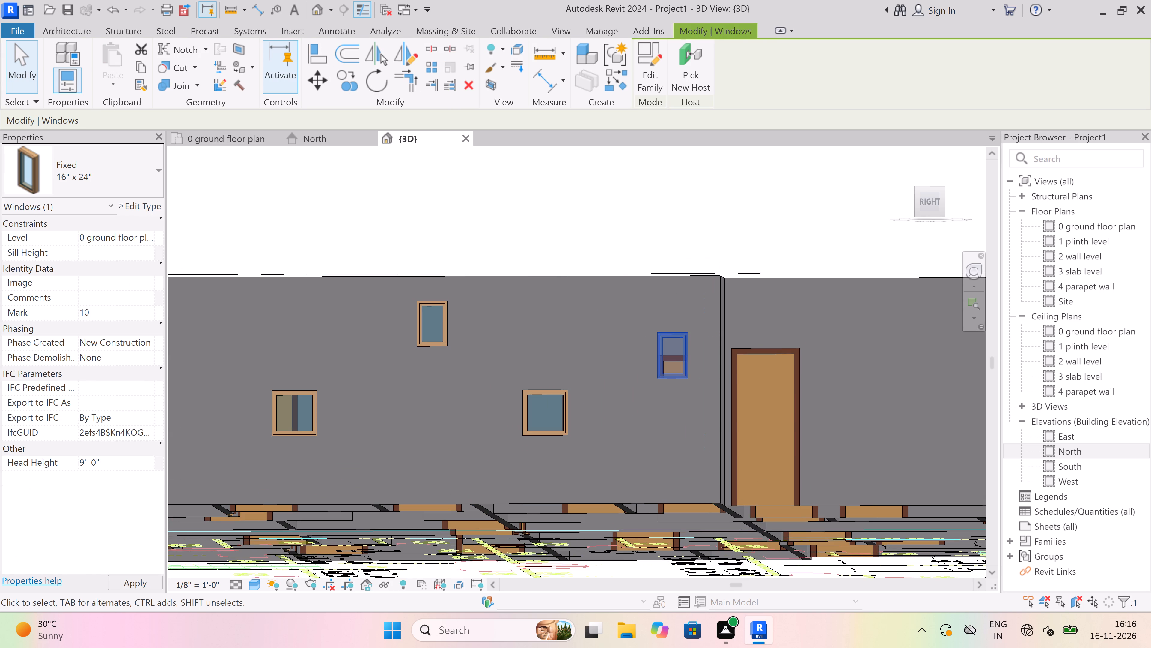
type("8'")
type("5\"")
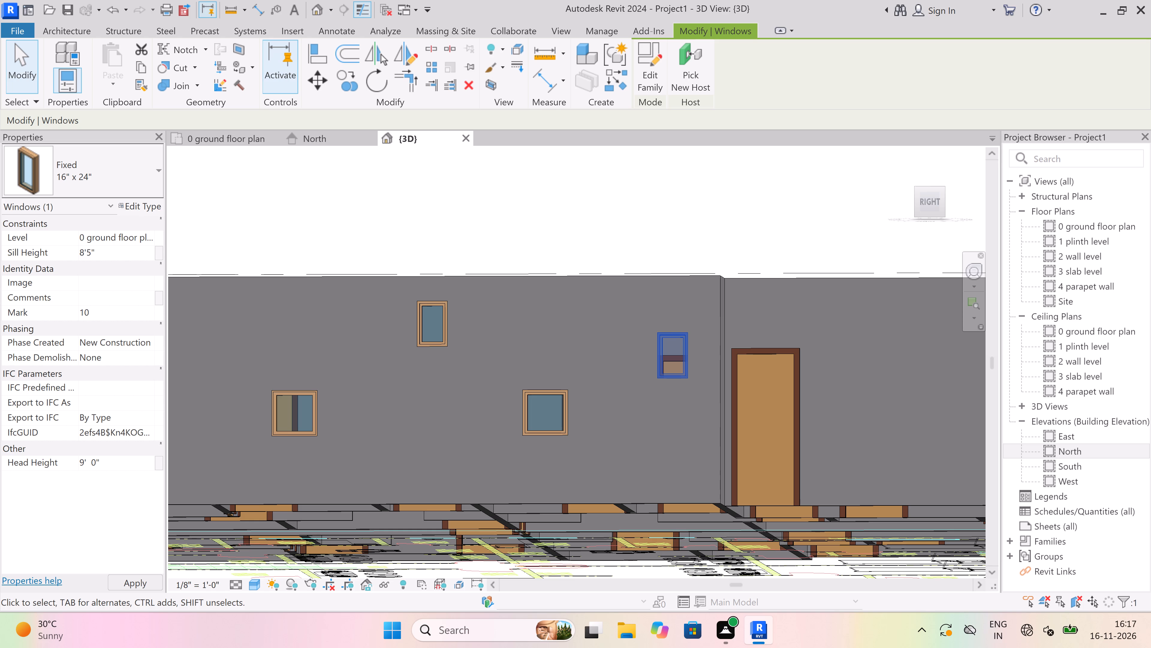
key("Escape")
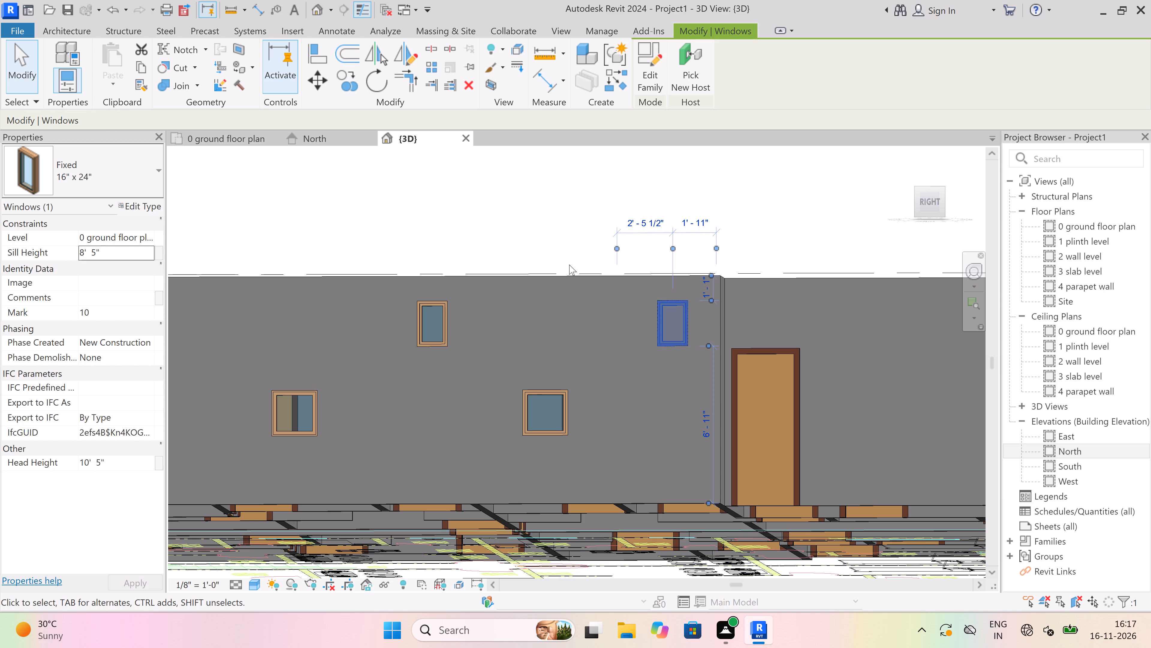
Set the sill height of the fixed 16" x 24" toilet window in the north wall's eastern recess to 8' 5".
scroll(552, 324, "down", 9)
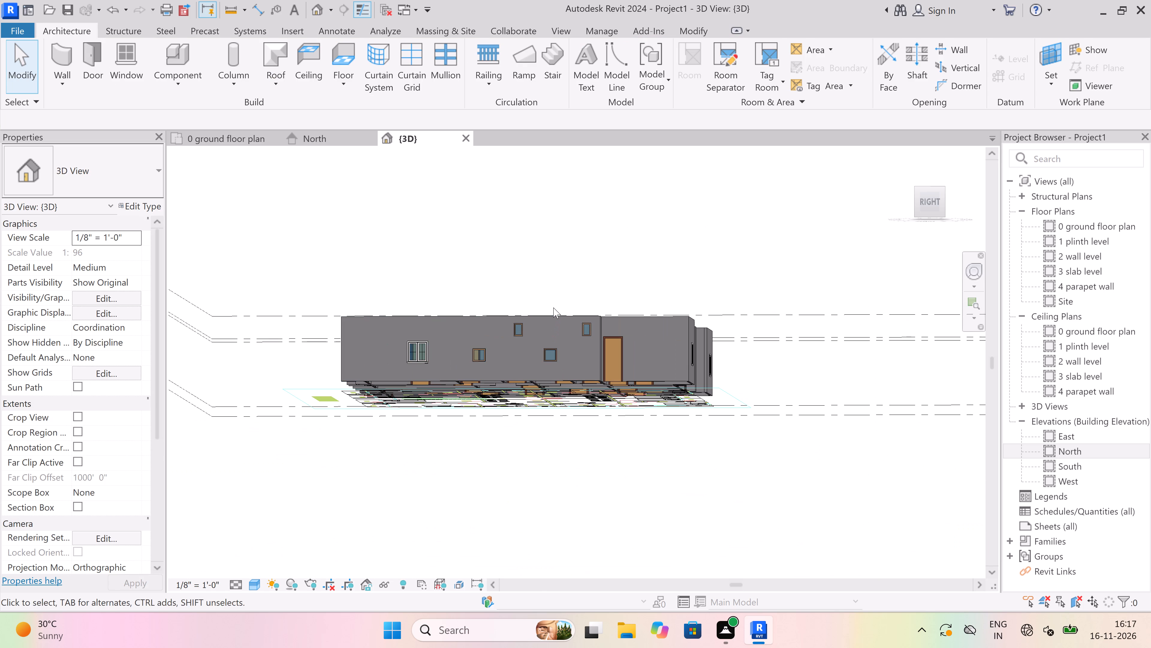
middle_click_drag(553, 307, 511, 421, "shift")
scroll(511, 421, "down", 1, "shift")
scroll(462, 419, "up", 4)
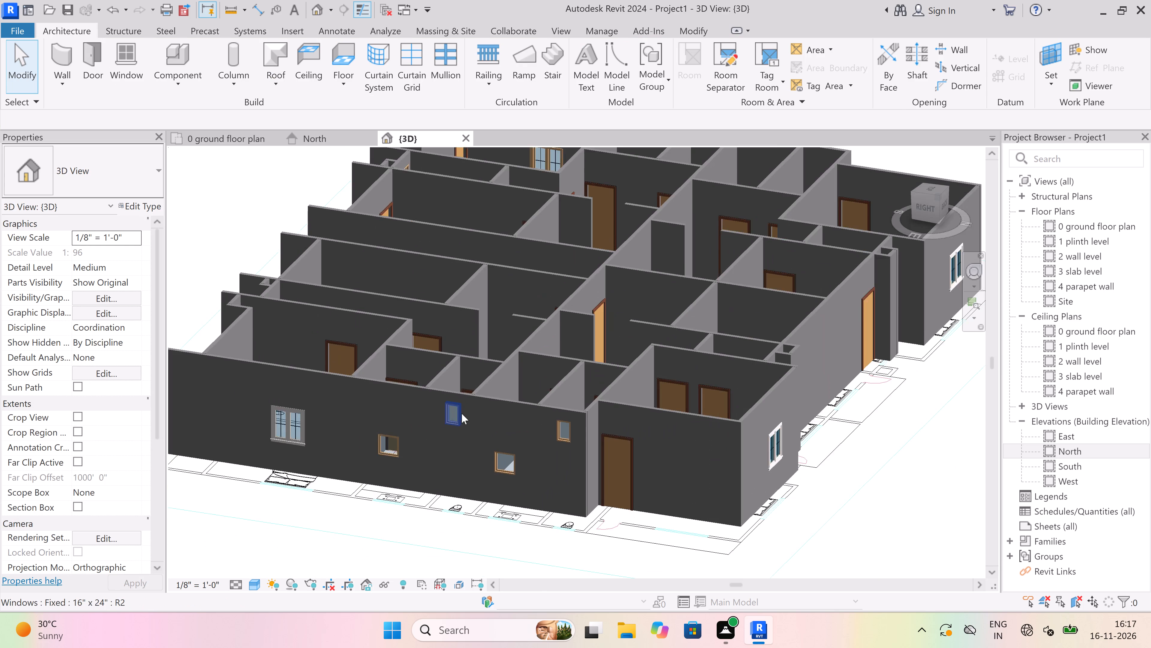
scroll(462, 413, "up", 2)
scroll(474, 363, "down", 7)
middle_click_drag(696, 350, 645, 390, "shift")
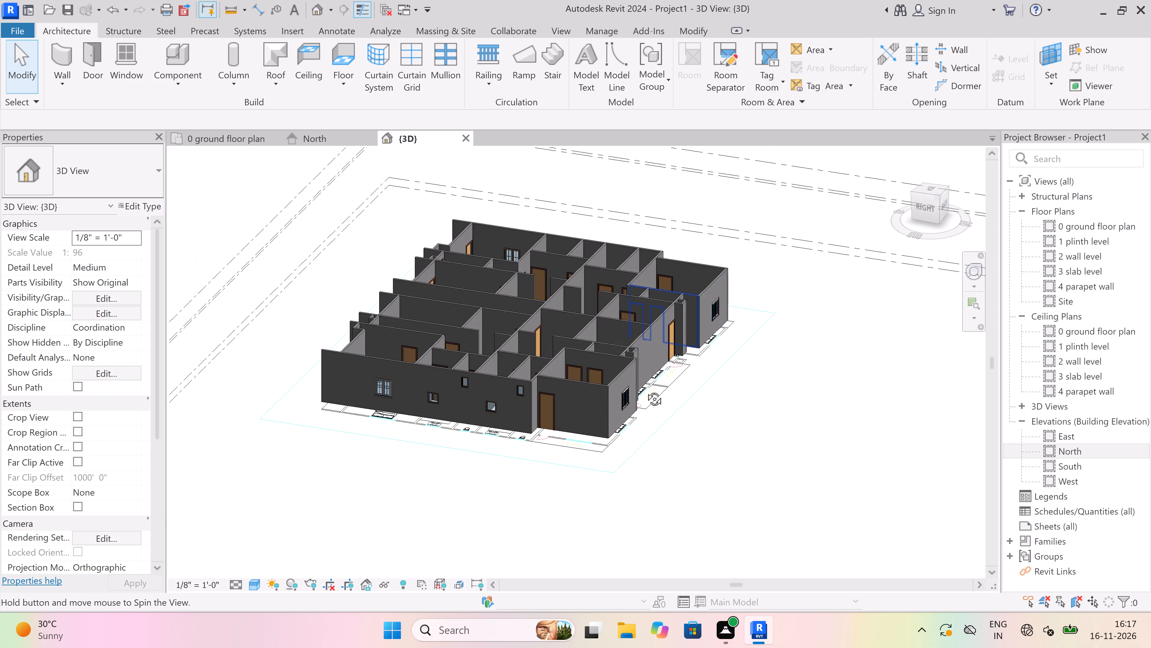
middle_click_drag(645, 390, 522, 379, "shift")
scroll(464, 371, "up", 9)
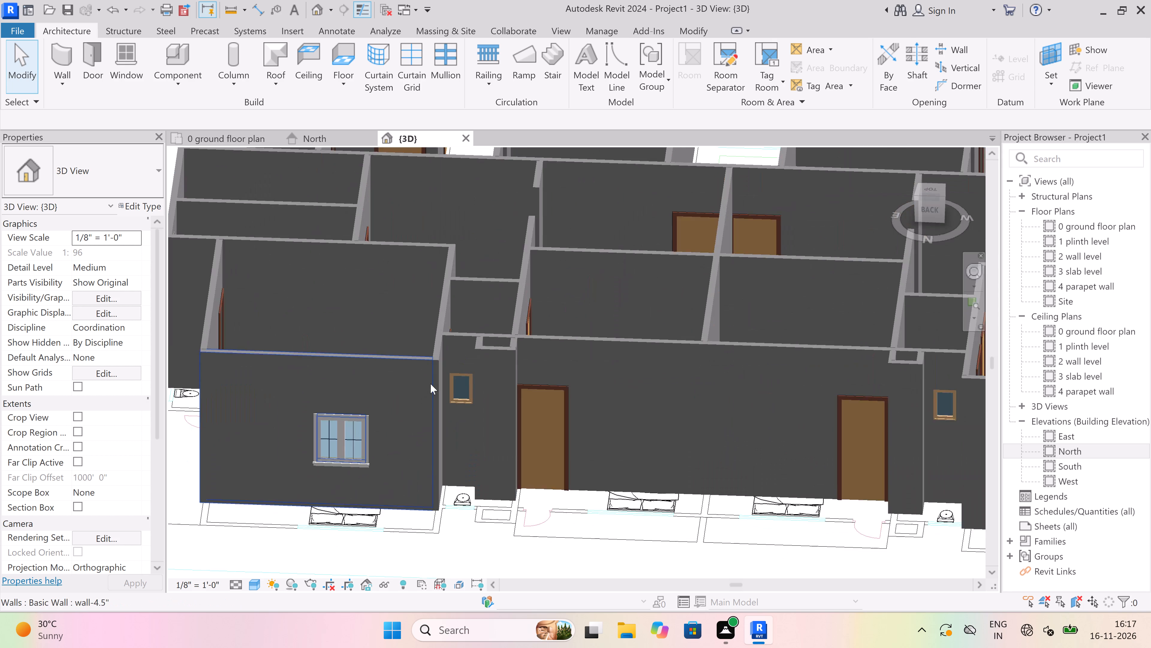
scroll(430, 384, "up", 7)
left_click(498, 375)
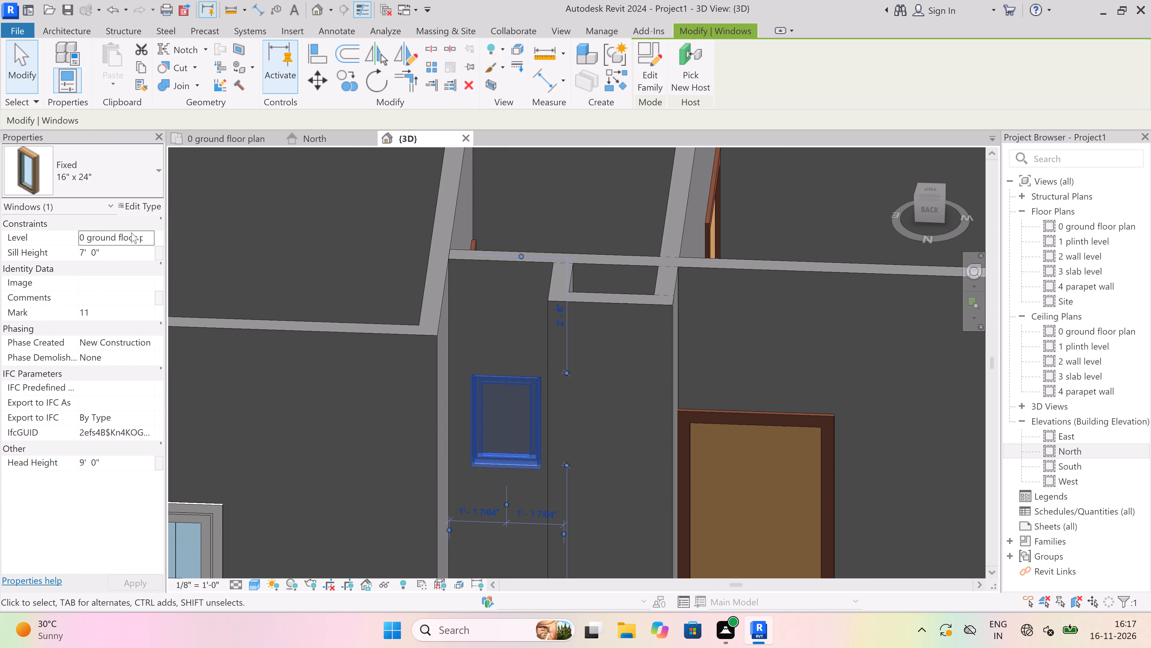
left_click(113, 255)
key("BackSpace")
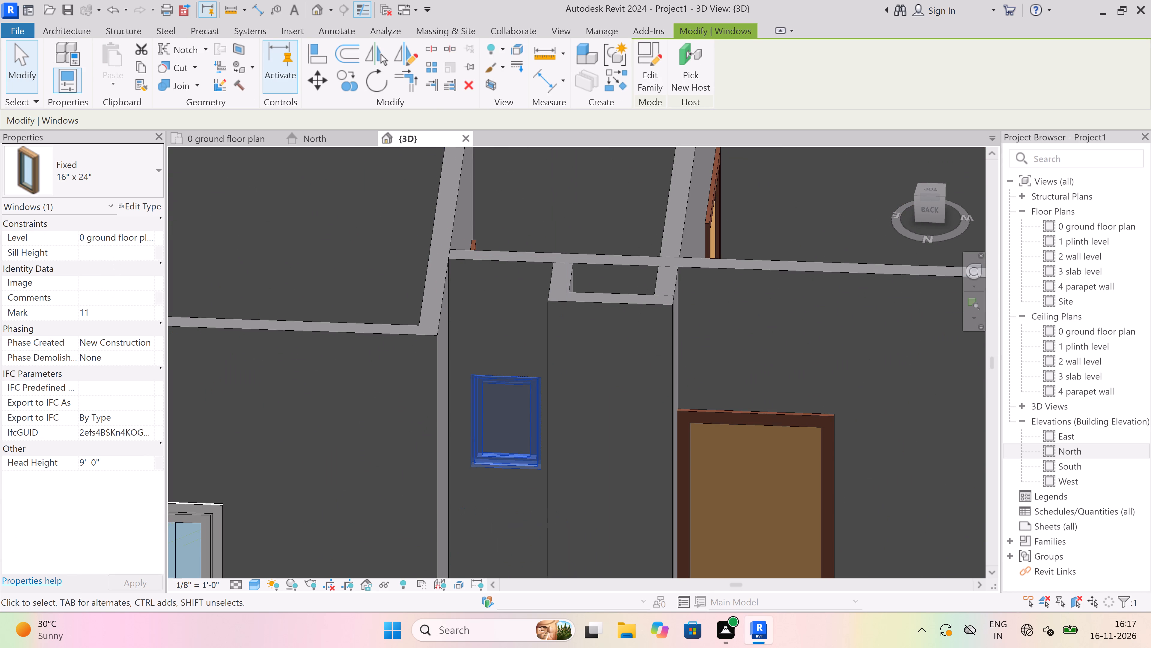
type("8'5\"")
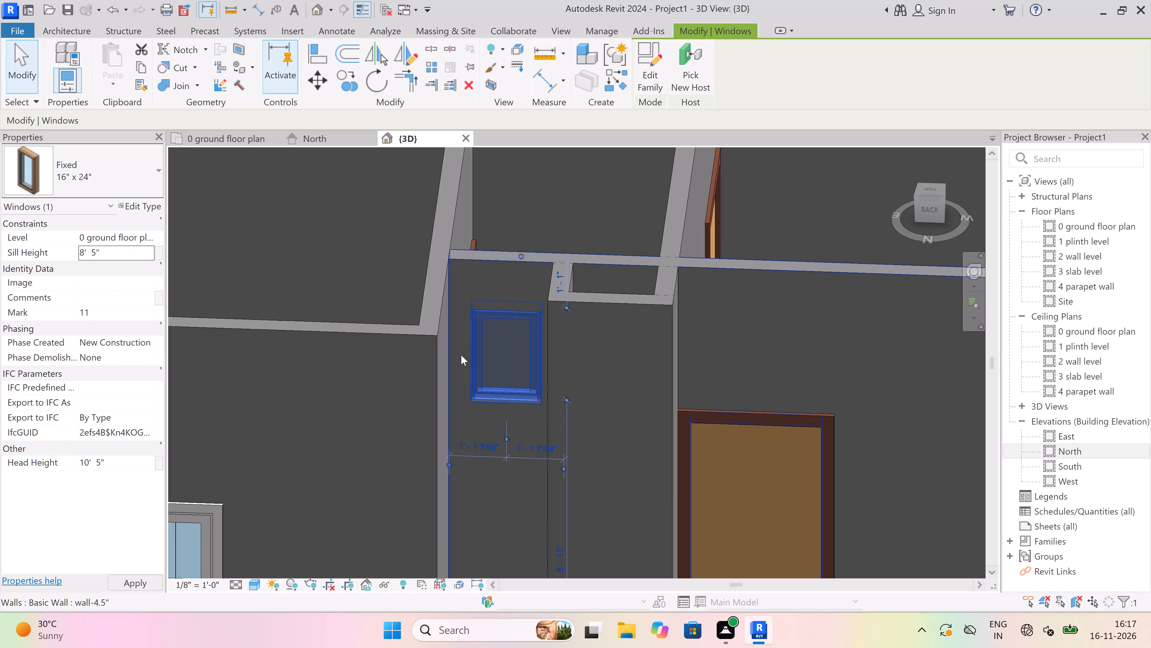
key("Escape")
Set the sill height of the fixed 16" x 24" toilet window in the north wall's western recess to 8' 5".
scroll(464, 354, "down", 4)
scroll(428, 342, "down", 7)
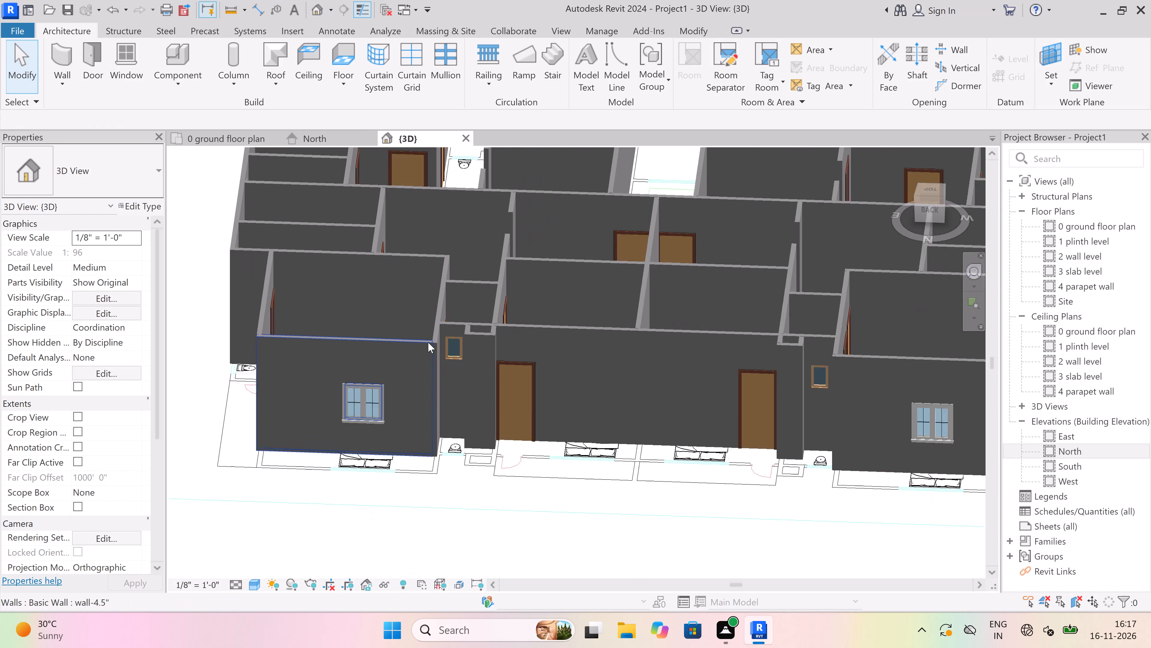
scroll(428, 342, "down", 2)
scroll(776, 361, "up", 3)
scroll(632, 346, "up", 5)
scroll(718, 405, "up", 4)
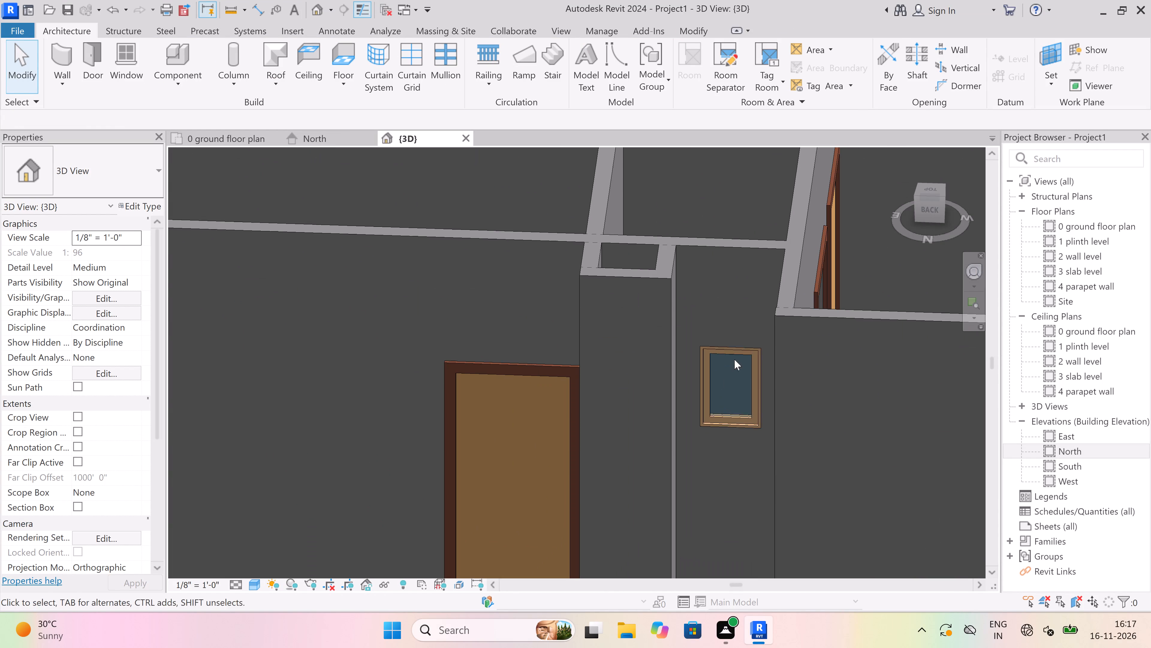
left_click(734, 356)
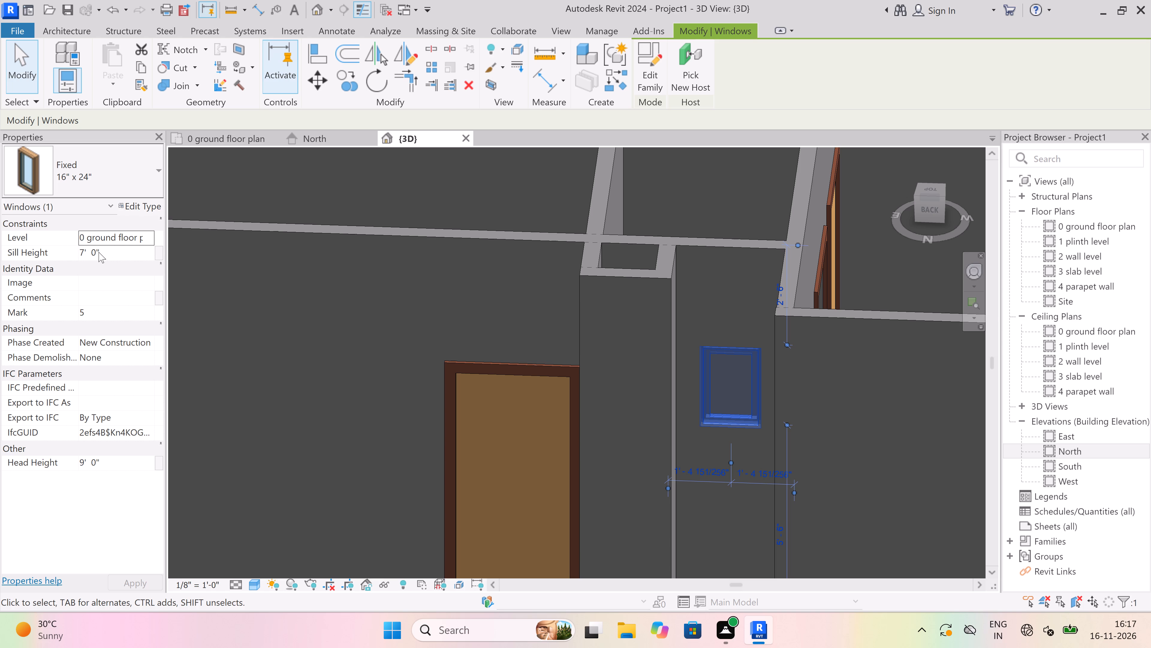
left_click(99, 252)
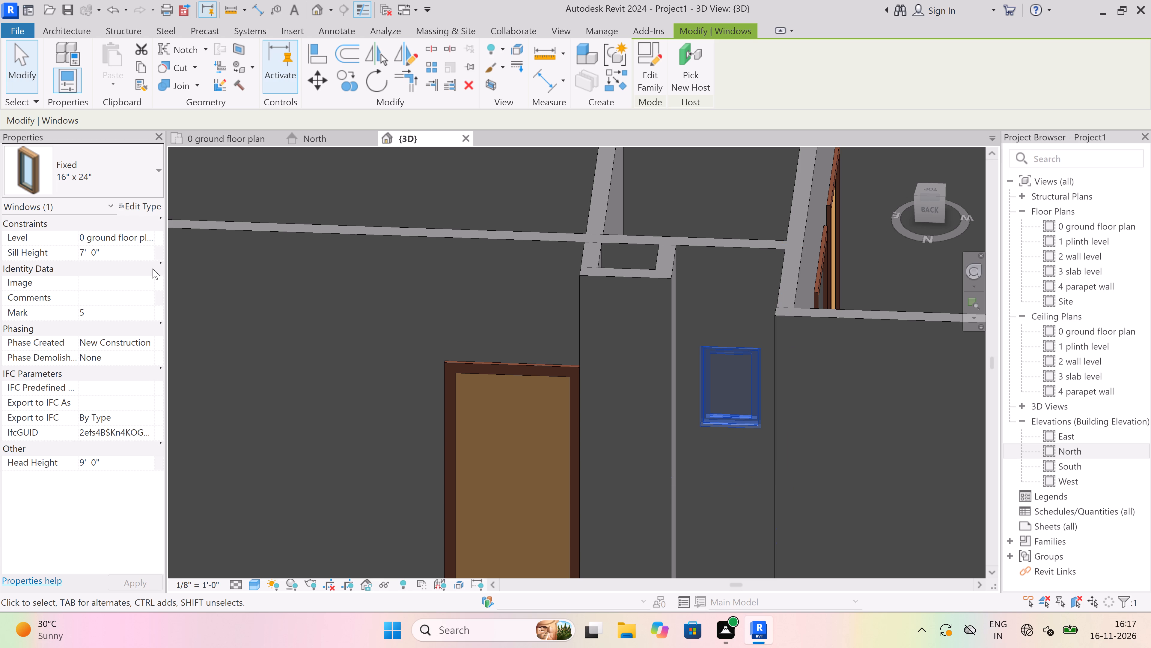
left_click(101, 252)
key("BackSpace")
key("BackSpace")
key("BackSpace")
key("BackSpace")
key("BackSpace")
key("BackSpace")
key("BackSpace")
key("BackSpace")
key("BackSpace")
key("BackSpace")
key("BackSpace")
key("BackSpace")
key("BackSpace")
key("BackSpace")
key("BackSpace")
key("BackSpace")
type("8'")
type("5\"")
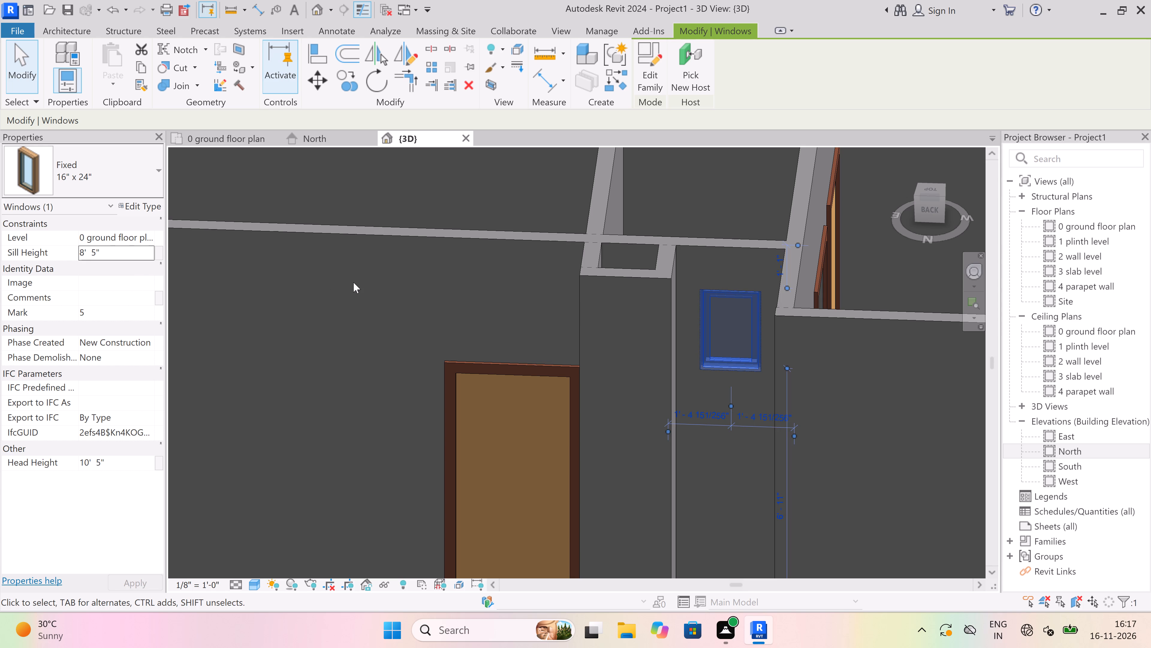
key("Escape")
Set the sill height of the fixed 16" x 24" toilet window nearest the door on the west wall to 8' 5".
scroll(415, 298, "down", 9)
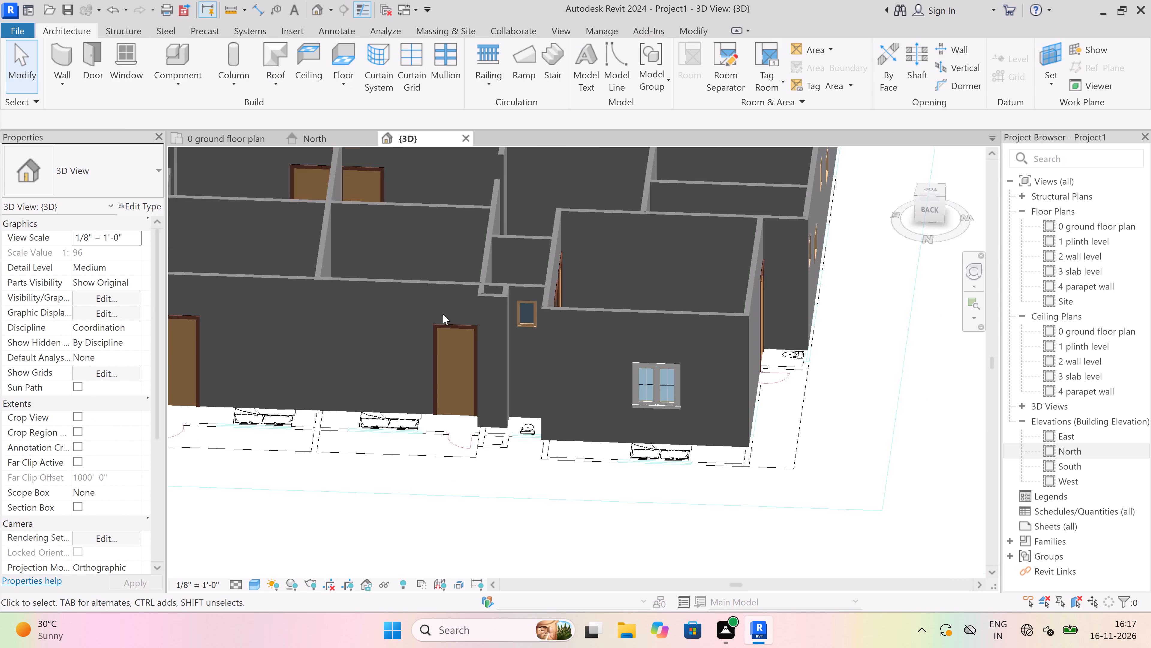
scroll(443, 314, "down", 1)
middle_click_drag(788, 335, 484, 315, "shift")
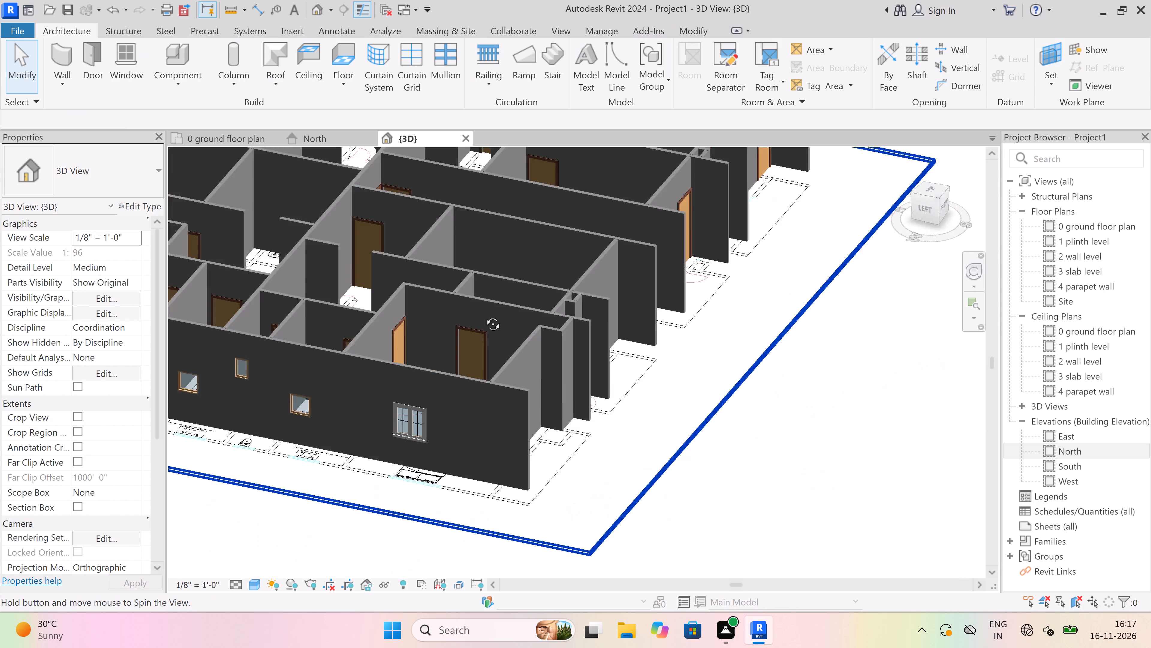
middle_click_drag(484, 315, 577, 281, "shift")
scroll(421, 381, "down", 4)
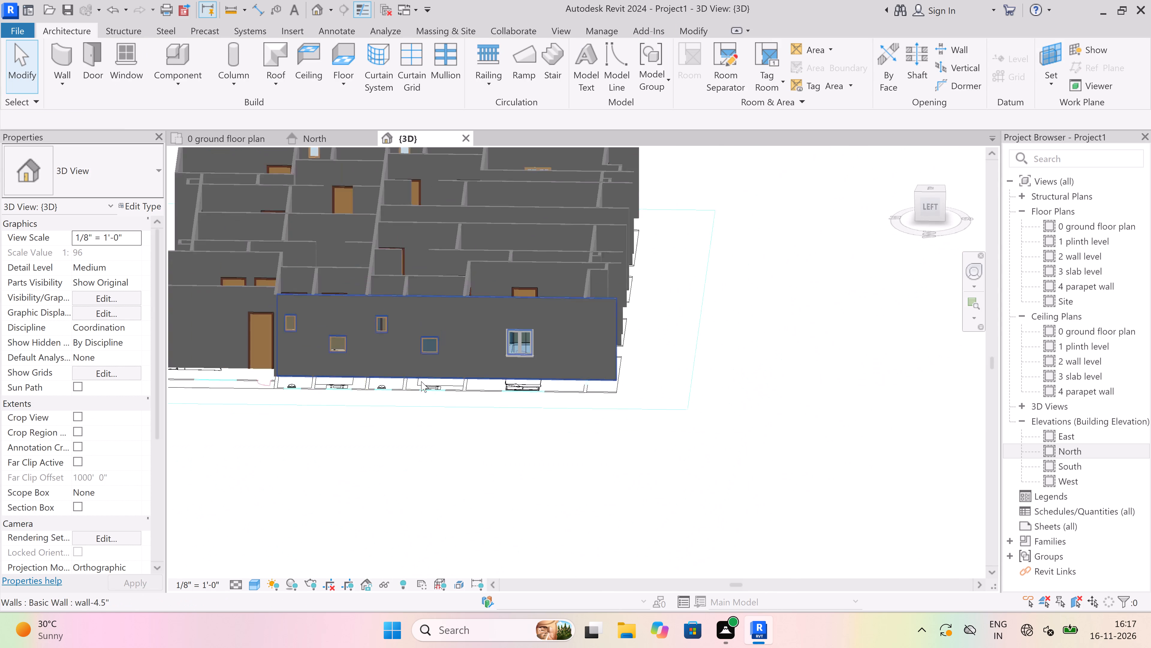
scroll(269, 336, "up", 5)
scroll(294, 322, "up", 5)
scroll(463, 347, "up", 2)
left_click(465, 331)
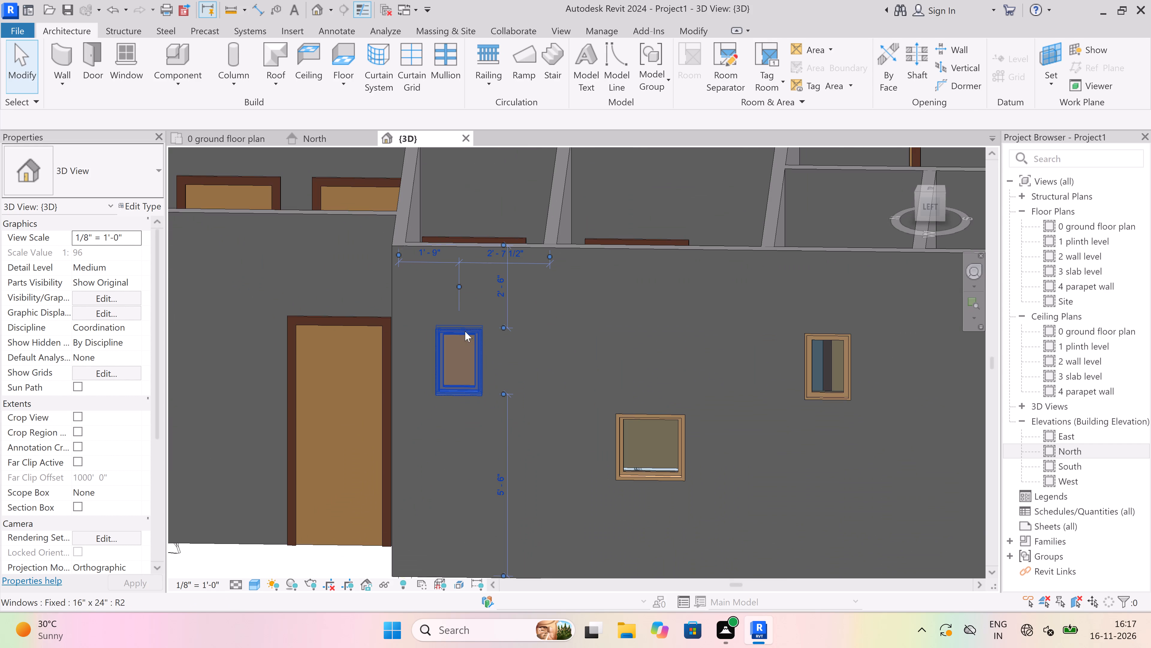
left_click(103, 253)
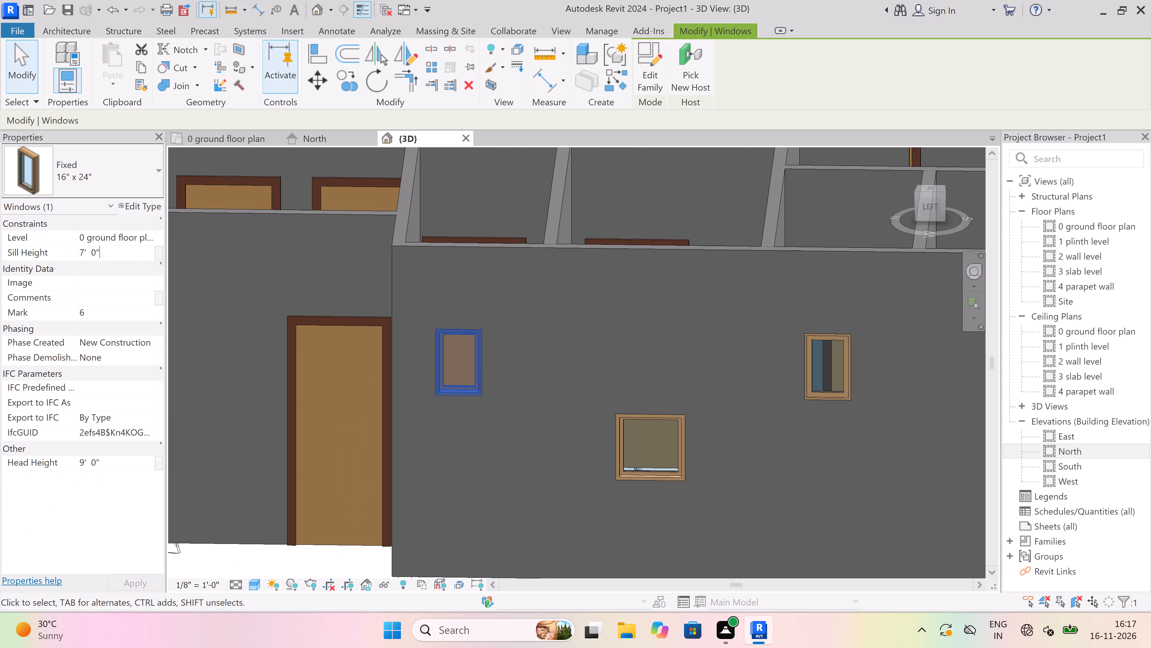
key("BackSpace")
key("BackSpace")
key("BackSpace")
key("BackSpace")
key("BackSpace")
key("BackSpace")
key("BackSpace")
key("BackSpace")
key("BackSpace")
key("BackSpace")
key("BackSpace")
key("BackSpace")
key("BackSpace")
key("BackSpace")
key("BackSpace")
type("8'5\"")
key("Escape")
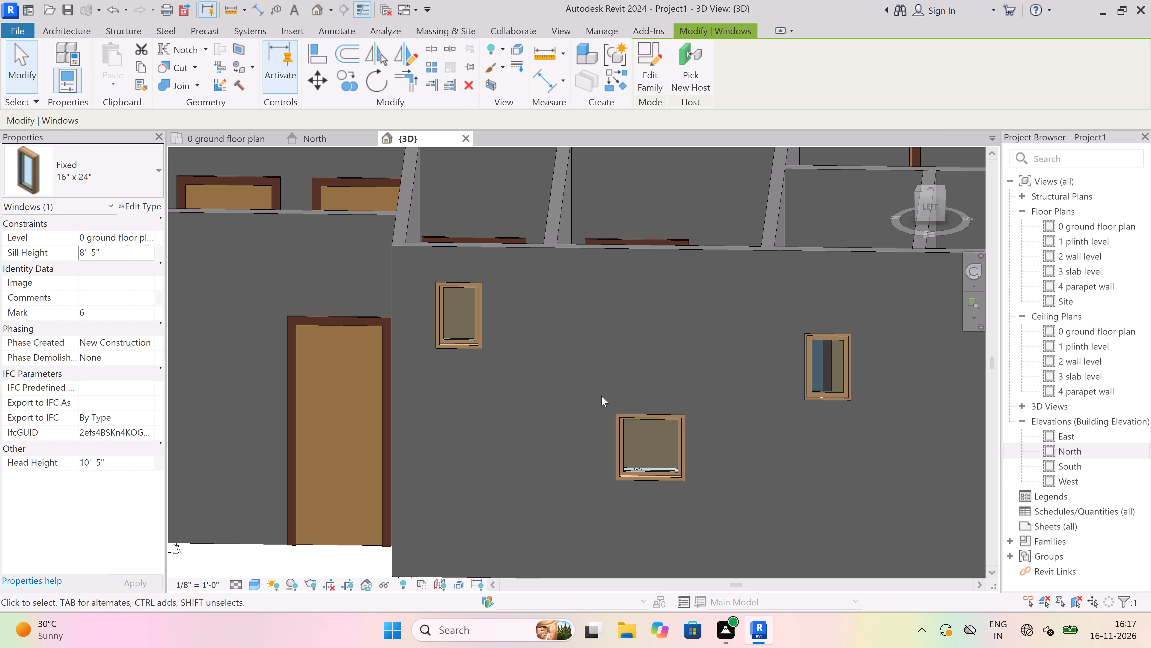
Set the sill height of the fixed 16" x 24" toilet window between the two kitchen windows on the west wall to 8' 5".
left_click(815, 339)
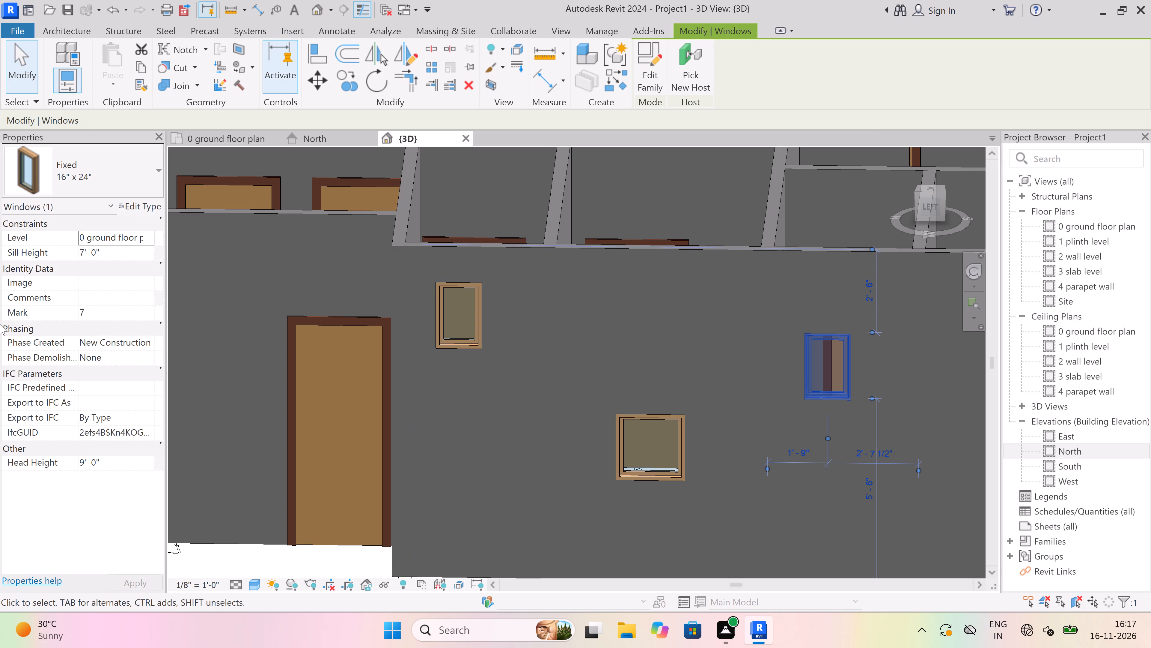
scroll(115, 255, "up", 1)
left_click(112, 253)
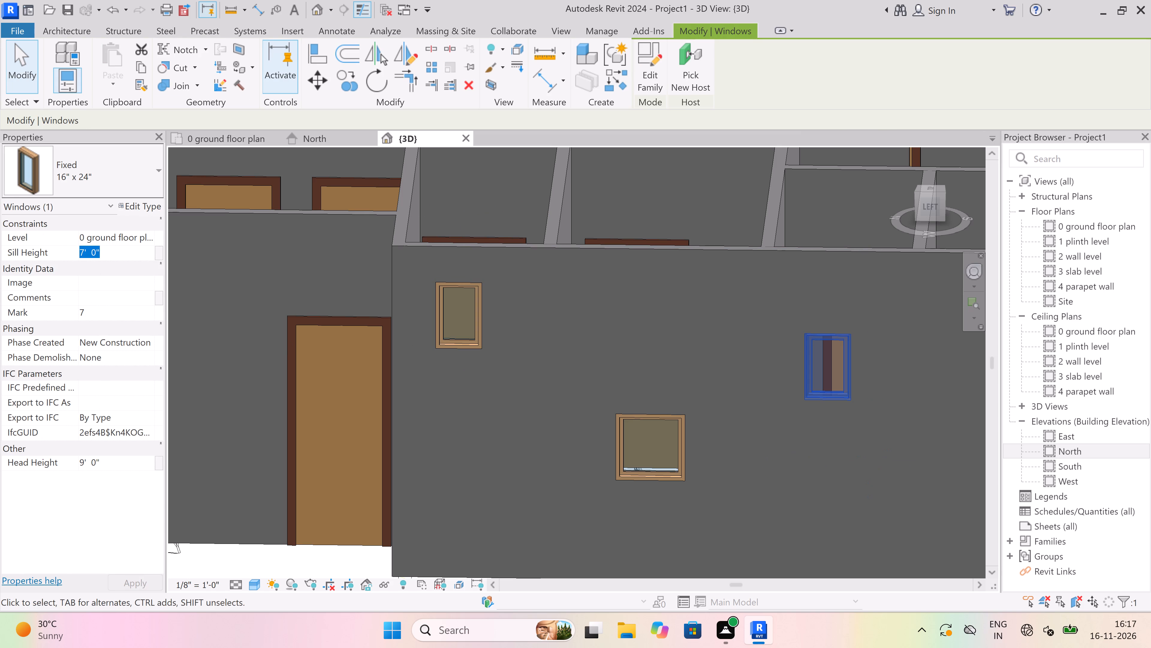
key("BackSpace")
key("BackSpace")
key("BackSpace")
key("BackSpace")
key("BackSpace")
type("8'5\"")
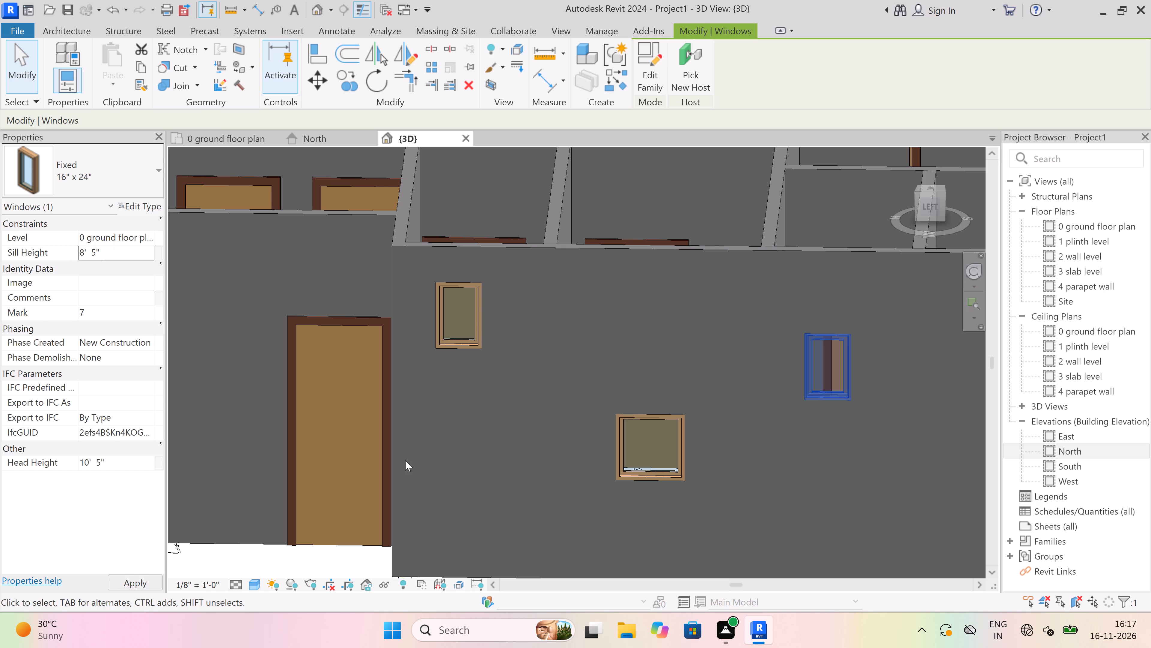
key("Escape")
Inspect the window heights around the building's front and west walls in the 3D view.
scroll(397, 429, "down", 8)
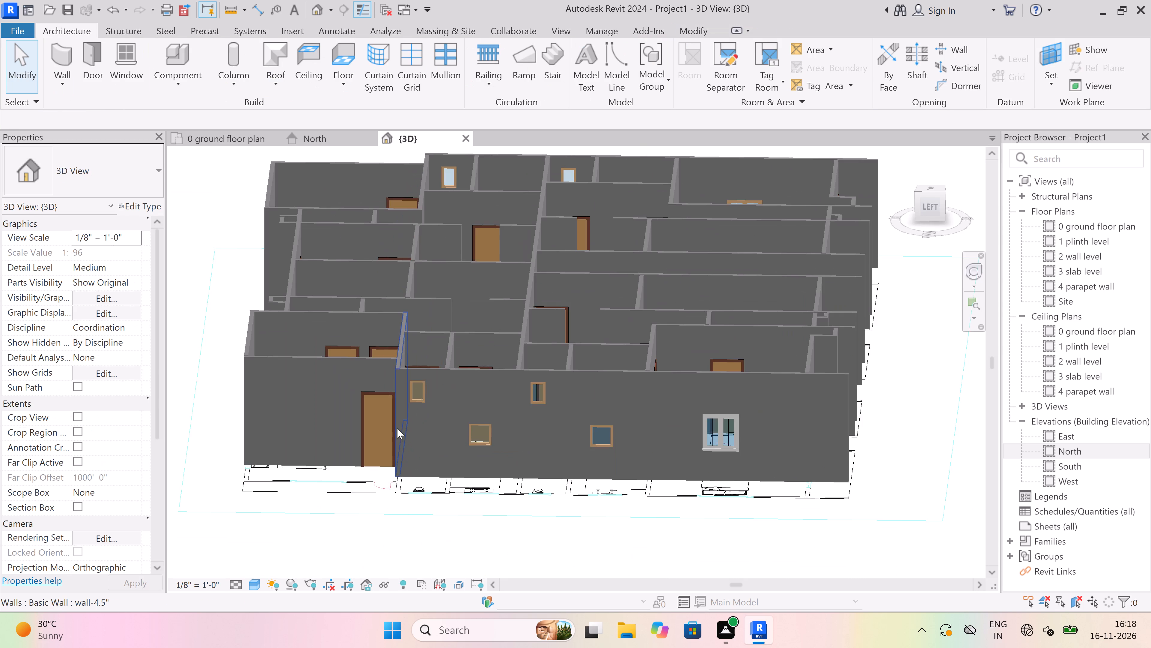
scroll(397, 428, "down", 3)
middle_click_drag(730, 390, 536, 408, "shift")
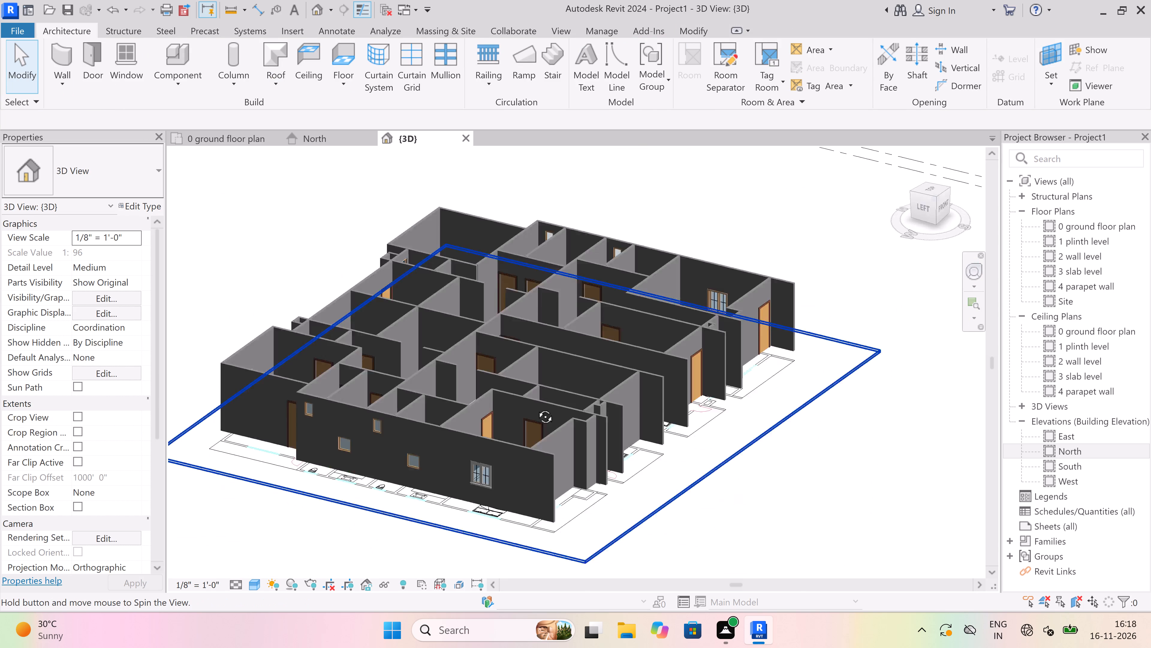
middle_click_drag(536, 408, 509, 384, "shift")
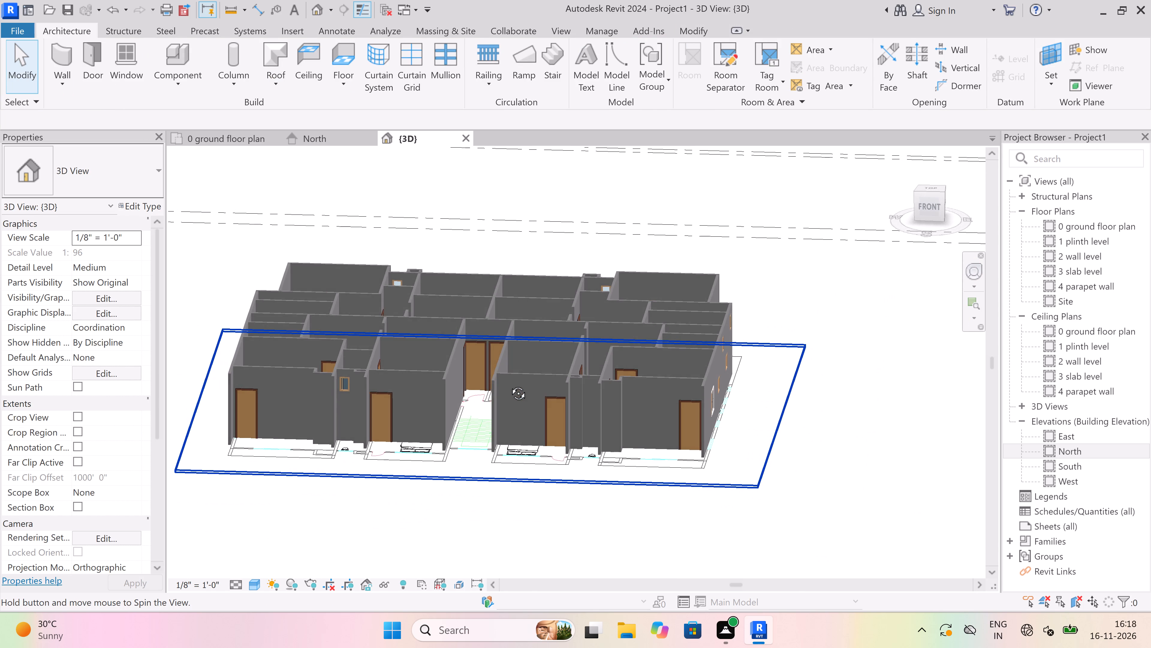
middle_click_drag(509, 384, 555, 381, "shift")
scroll(442, 386, "up", 4)
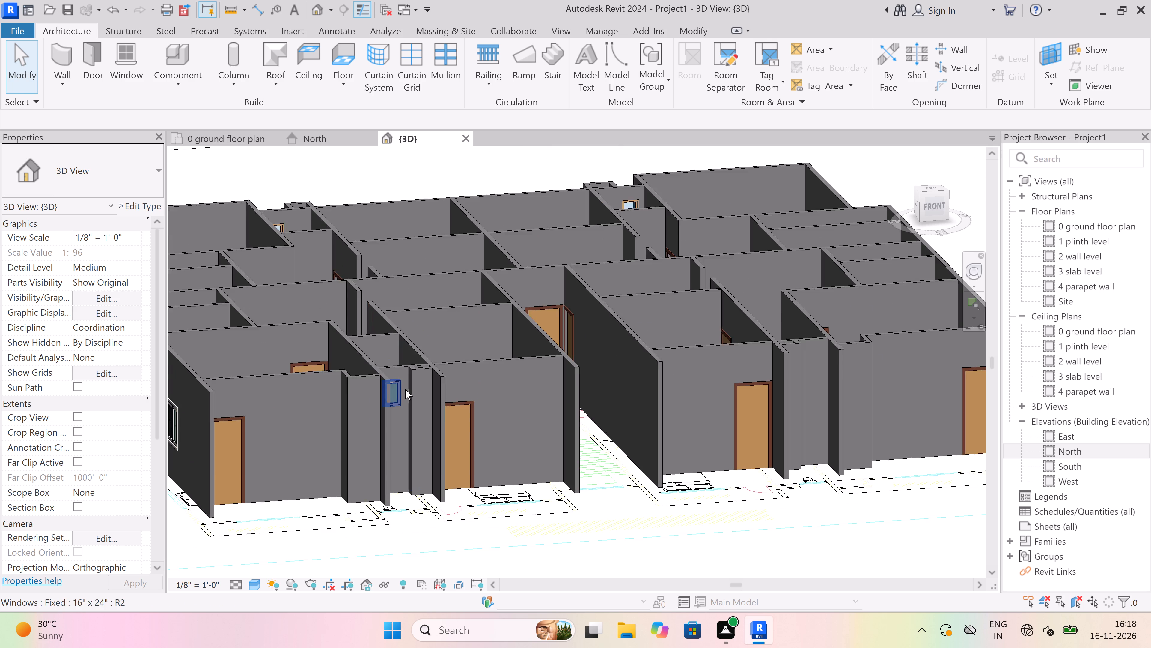
scroll(405, 389, "down", 3)
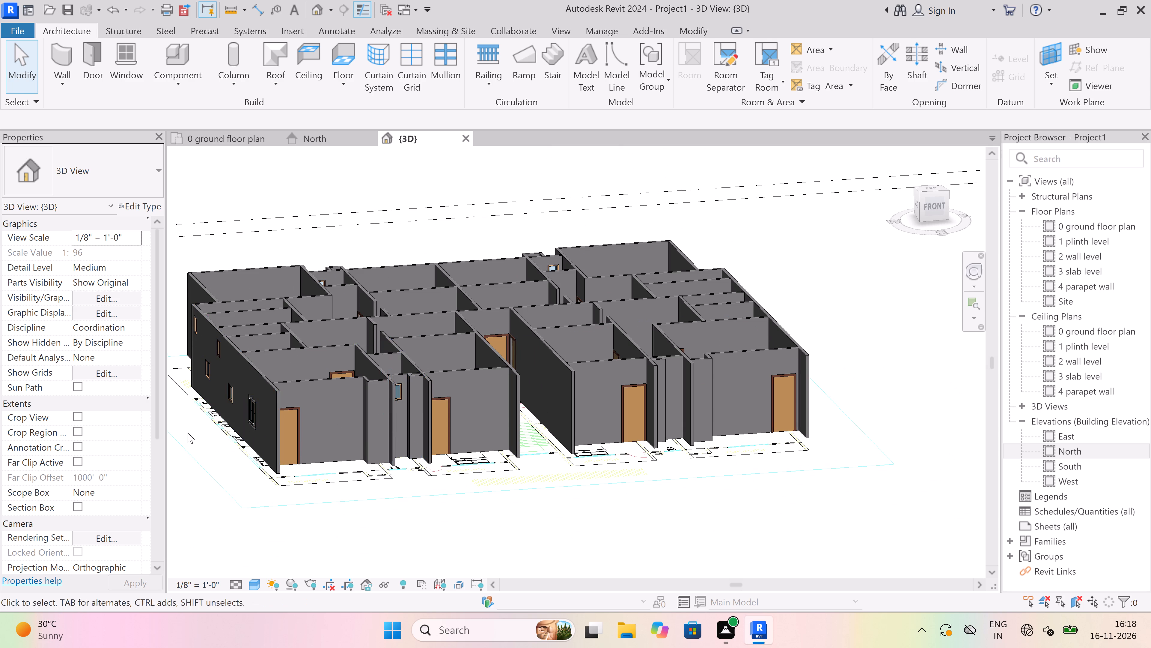
middle_click_drag(188, 433, 366, 406, "shift")
scroll(715, 355, "up", 3)
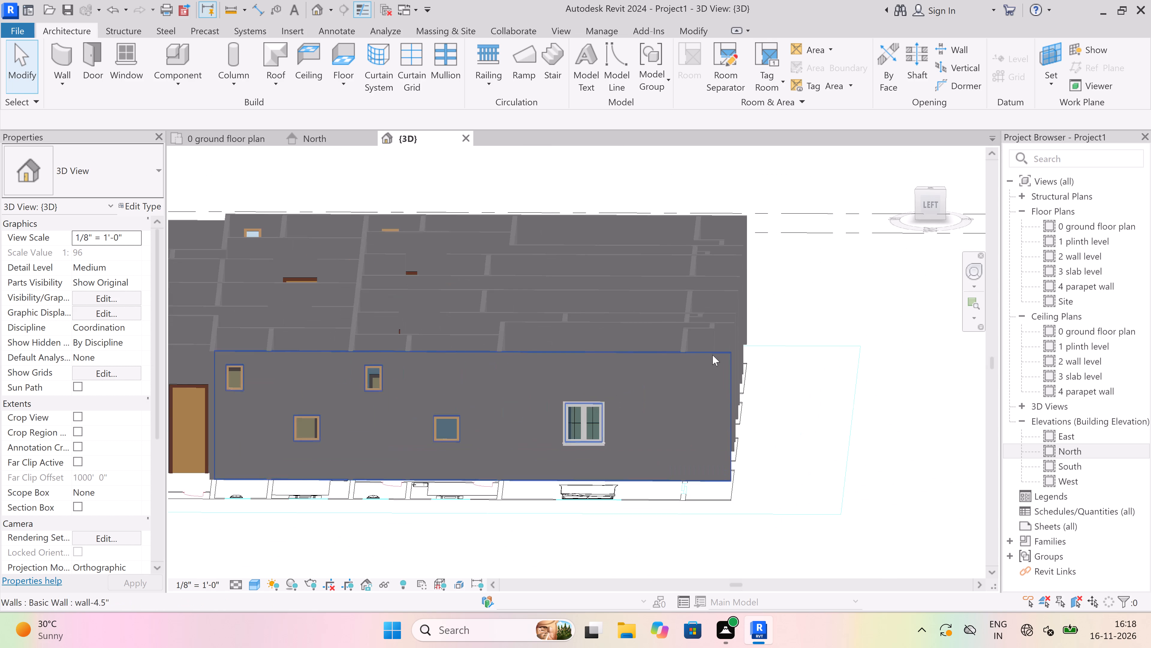
scroll(626, 383, "up", 2)
scroll(626, 383, "down", 3)
scroll(216, 424, "up", 3)
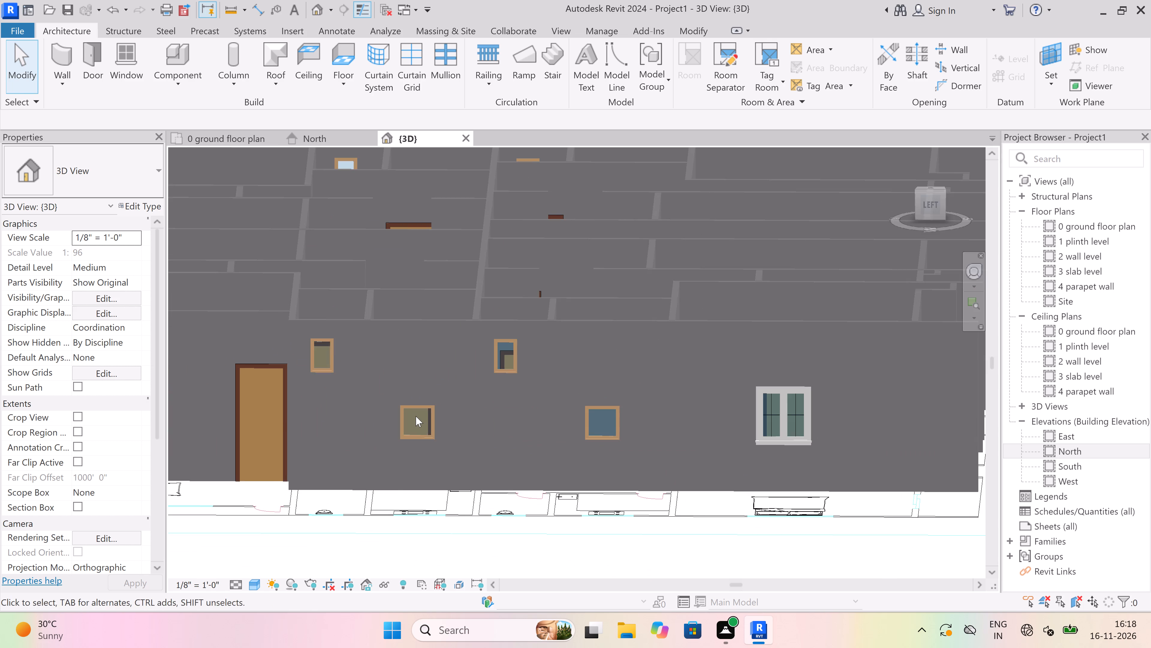
scroll(416, 416, "up", 3)
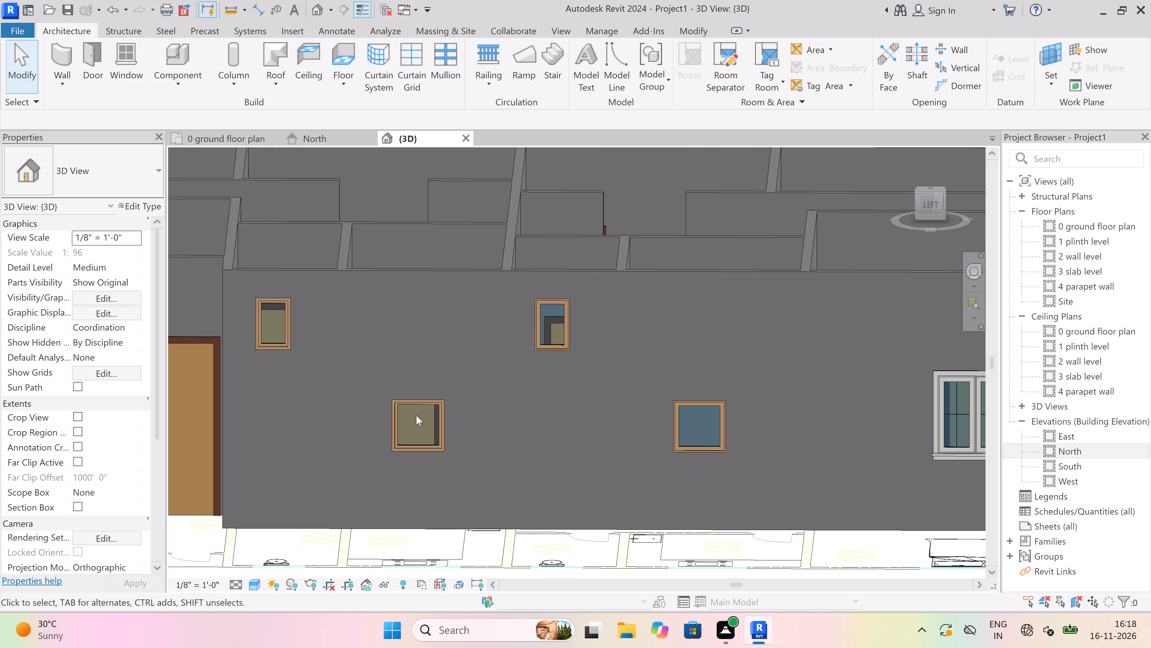
Open the North elevation and examine the heights of the toilet window, the casement window and the door.
left_click(313, 132)
scroll(464, 362, "up", 3)
scroll(464, 362, "down", 3)
scroll(361, 424, "up", 9)
scroll(372, 412, "down", 3)
scroll(653, 327, "up", 2)
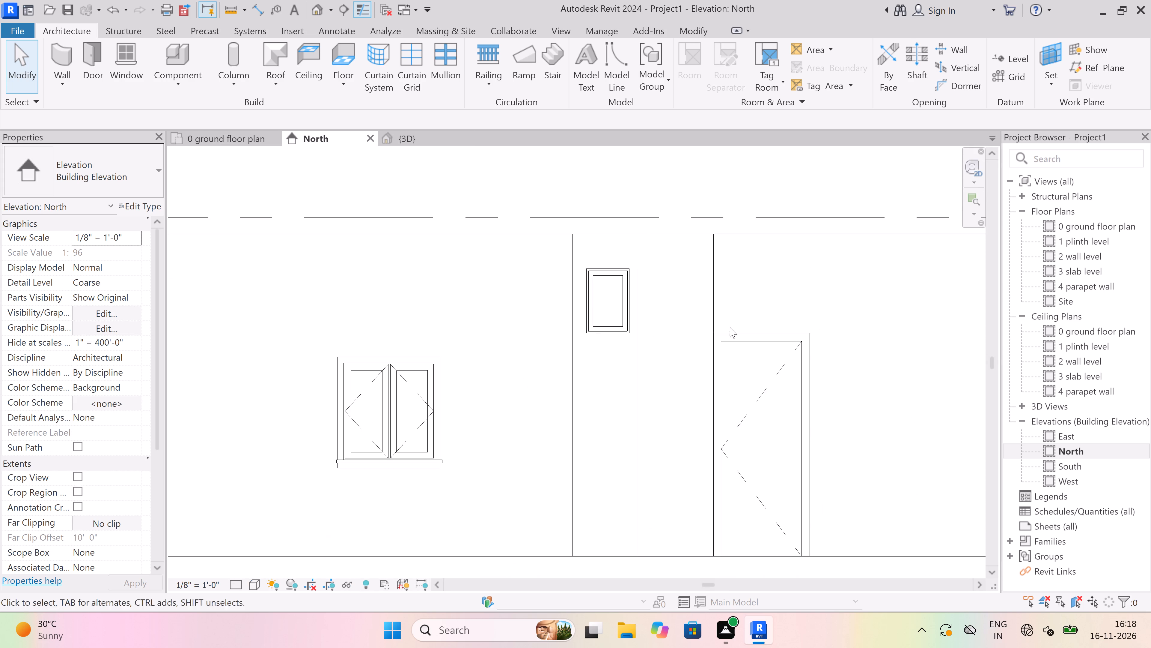
scroll(557, 335, "down", 3)
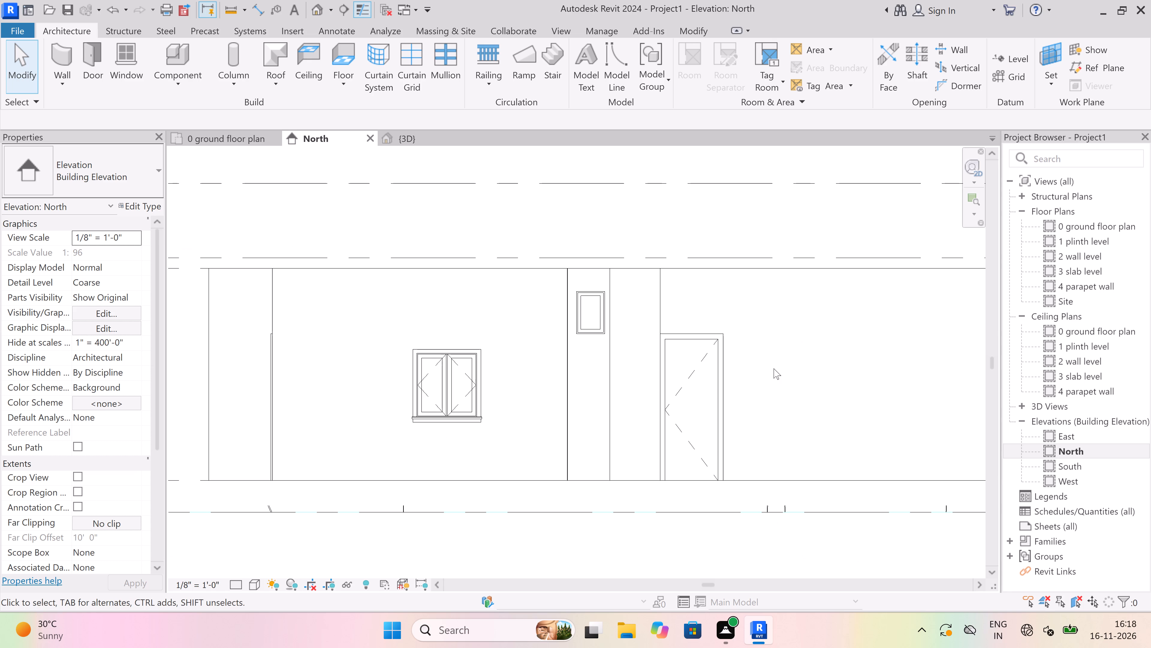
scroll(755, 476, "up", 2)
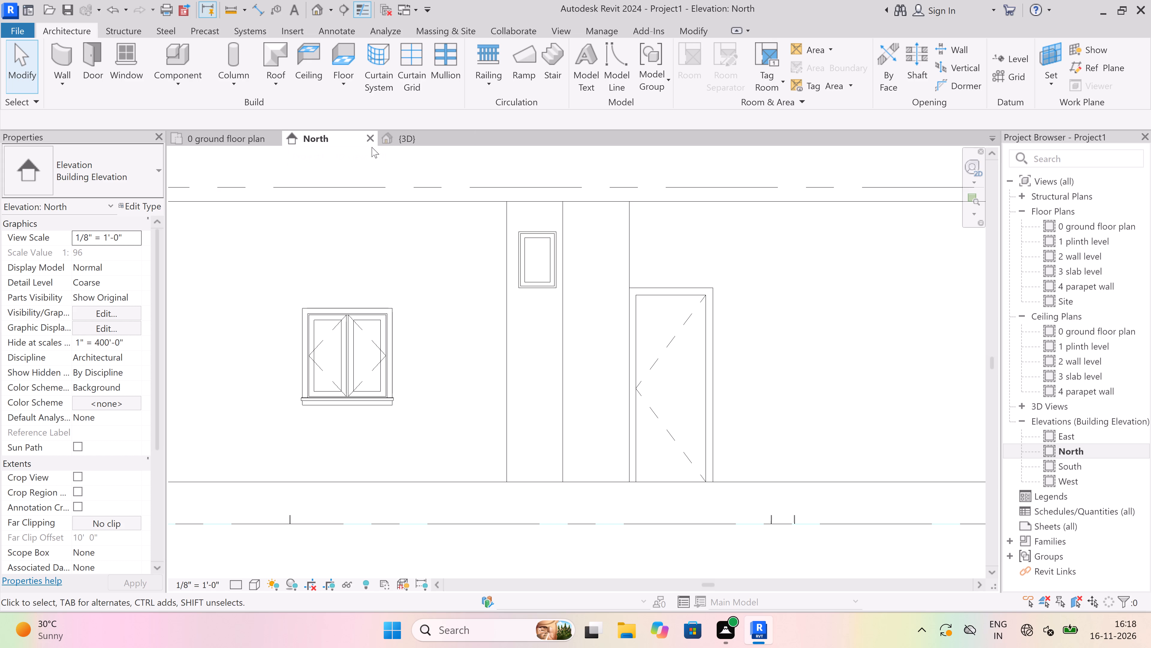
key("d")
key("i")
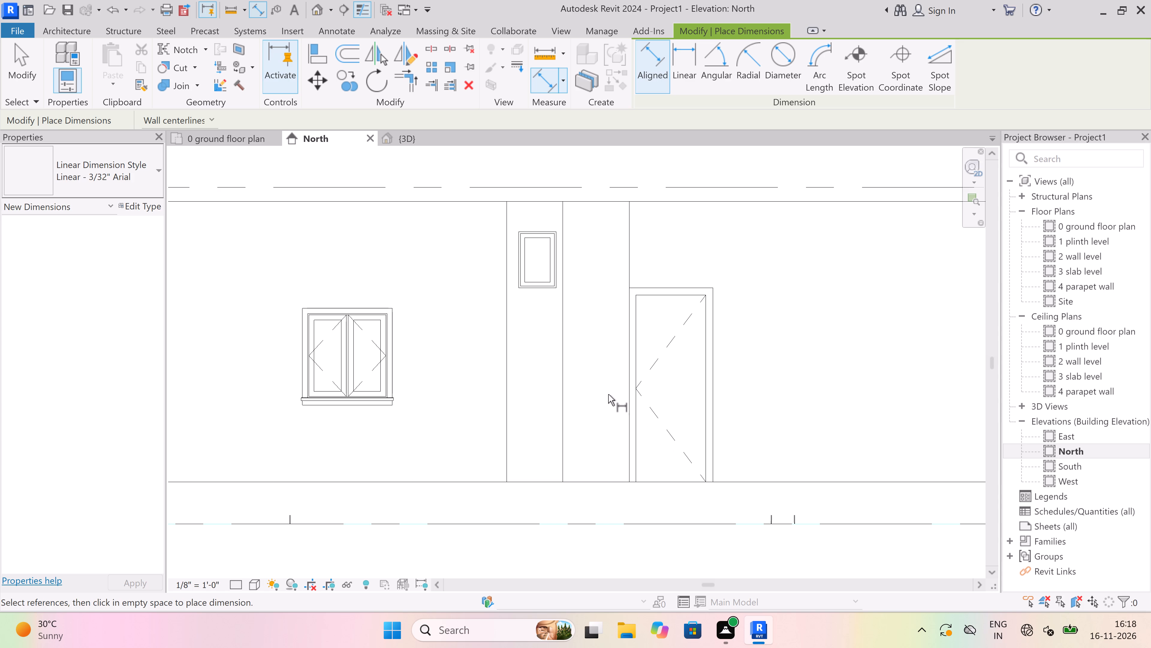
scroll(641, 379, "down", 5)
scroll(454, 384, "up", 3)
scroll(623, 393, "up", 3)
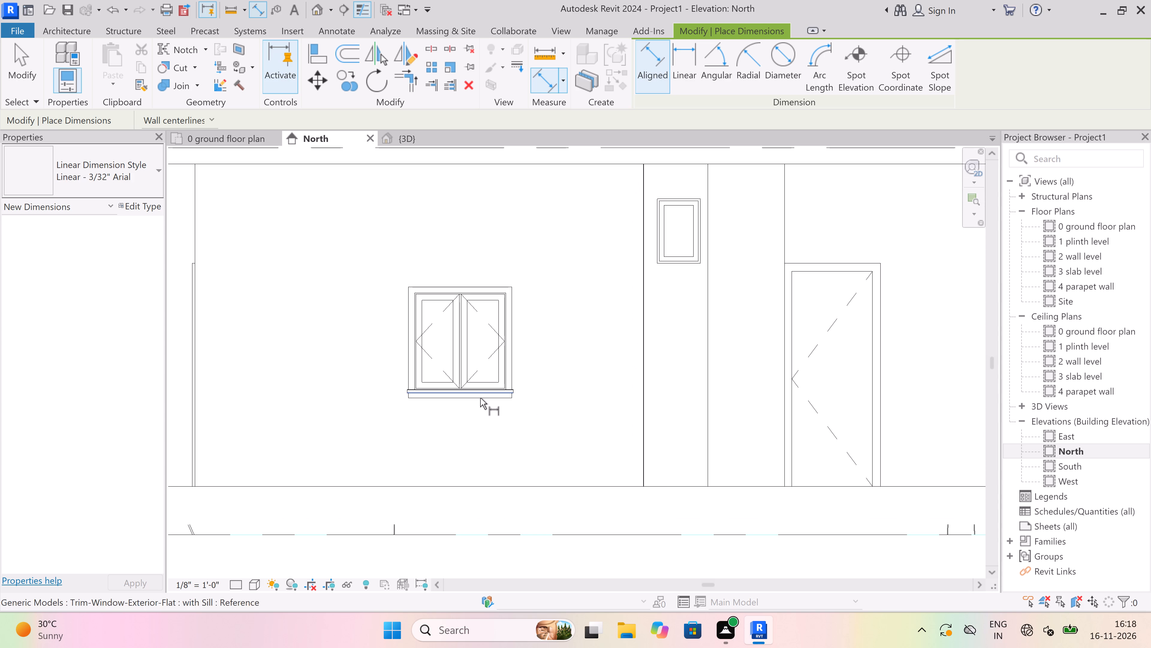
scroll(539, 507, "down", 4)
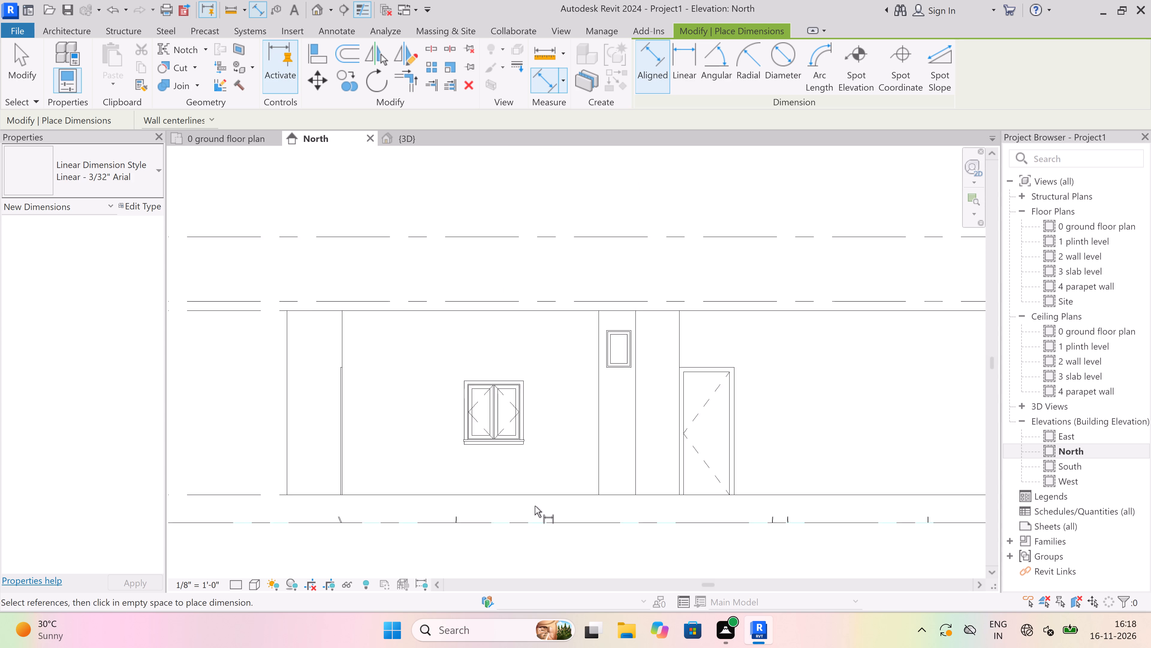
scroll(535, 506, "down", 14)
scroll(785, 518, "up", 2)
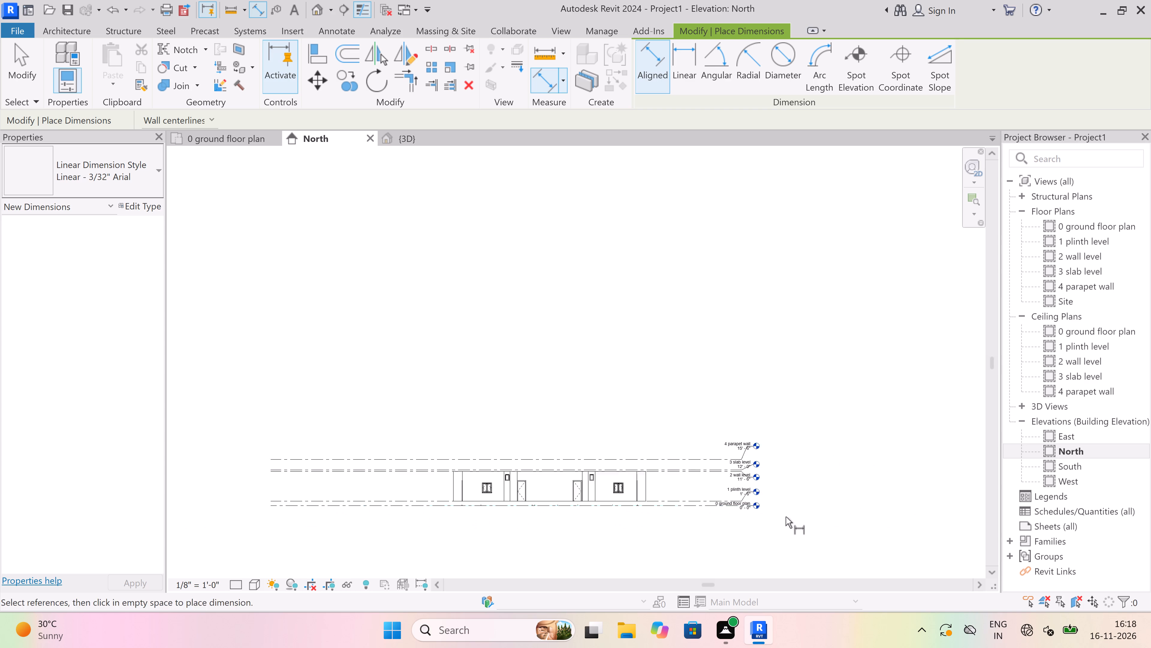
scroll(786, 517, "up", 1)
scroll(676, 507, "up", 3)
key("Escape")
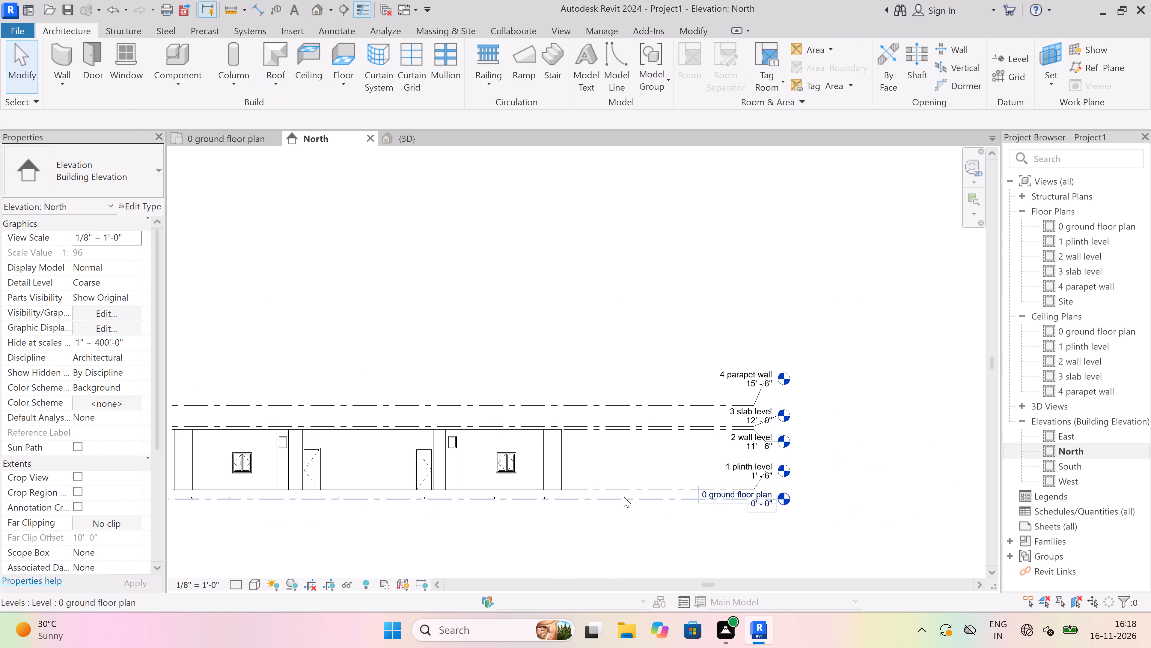
Examine the building levels and the heights of the door, toilet window and casement window in the North elevation.
left_click(623, 496)
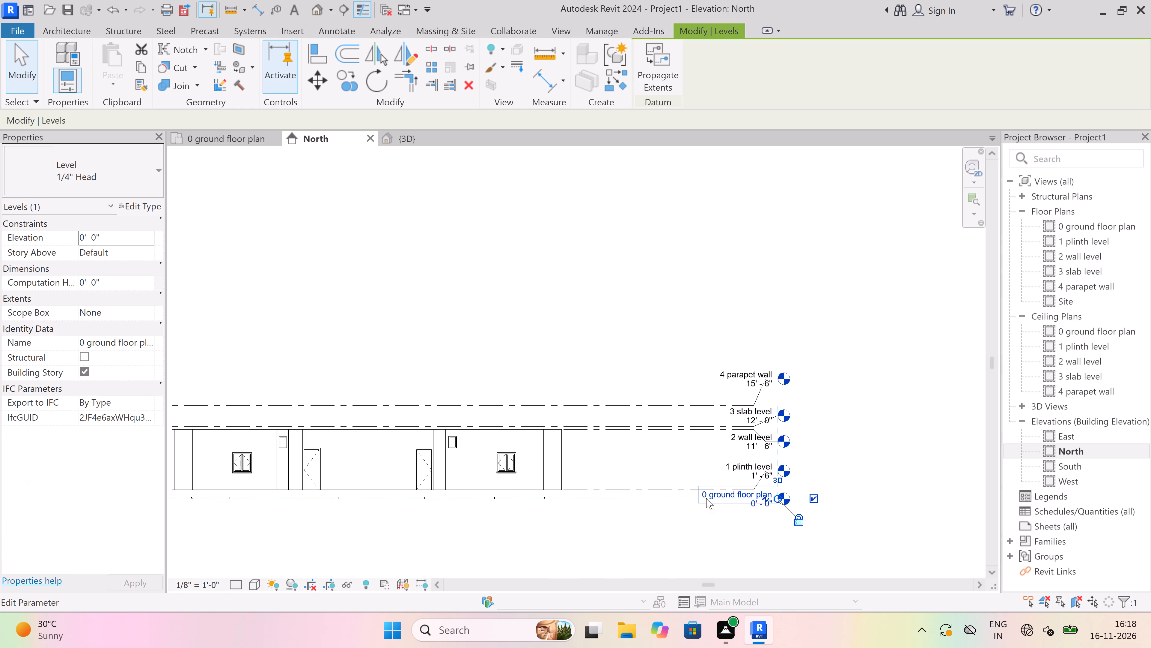
key("Escape")
scroll(686, 491, "up", 5)
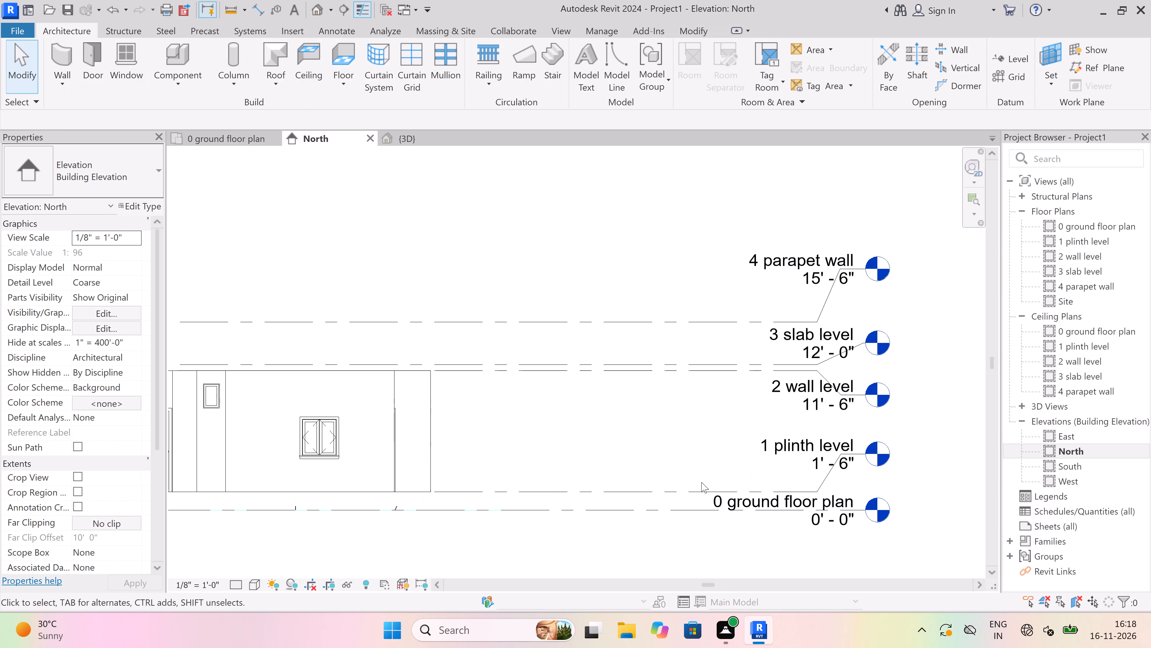
scroll(779, 409, "down", 2)
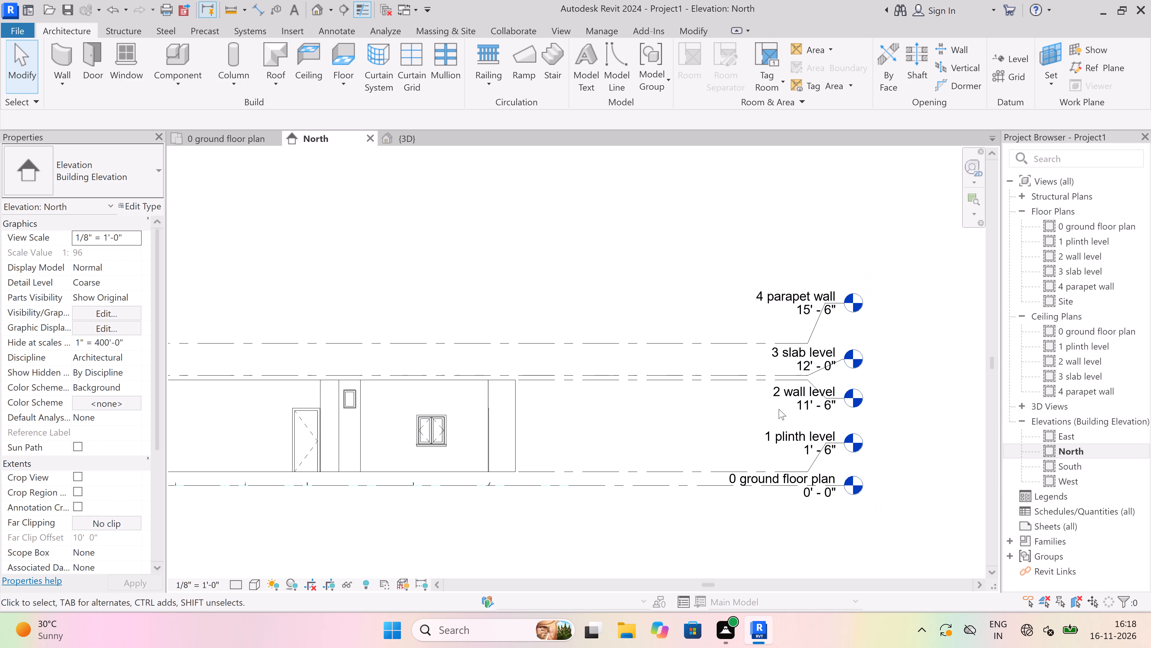
scroll(887, 445, "down", 2)
scroll(524, 418, "up", 3)
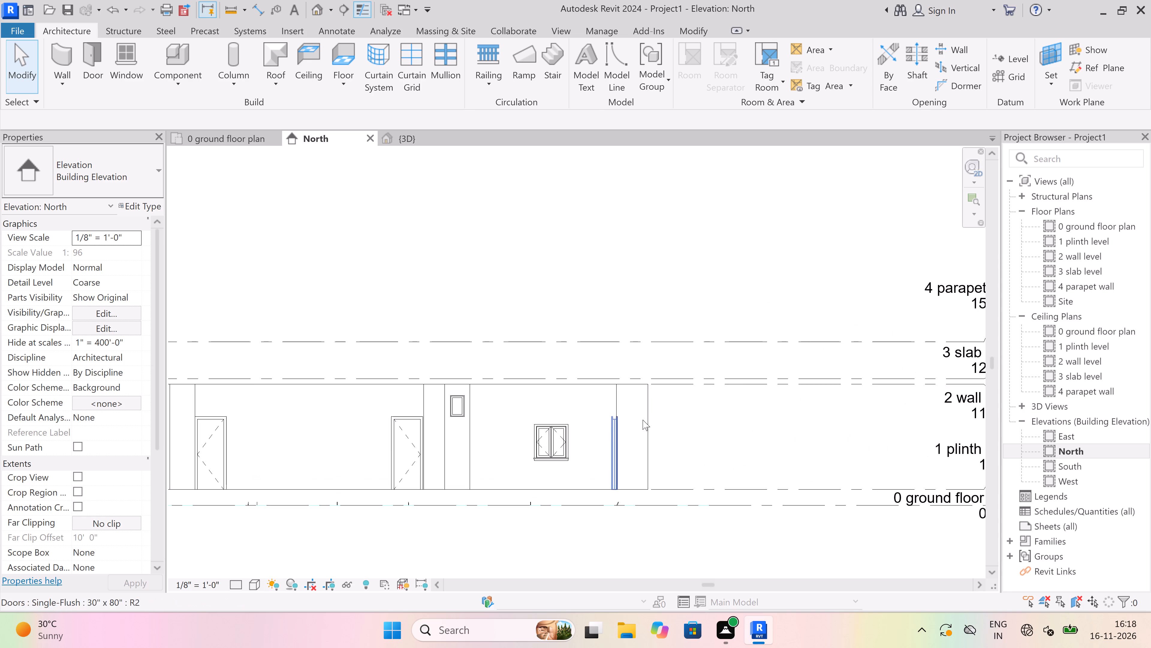
scroll(643, 420, "up", 2)
scroll(611, 427, "up", 3)
scroll(605, 429, "down", 8)
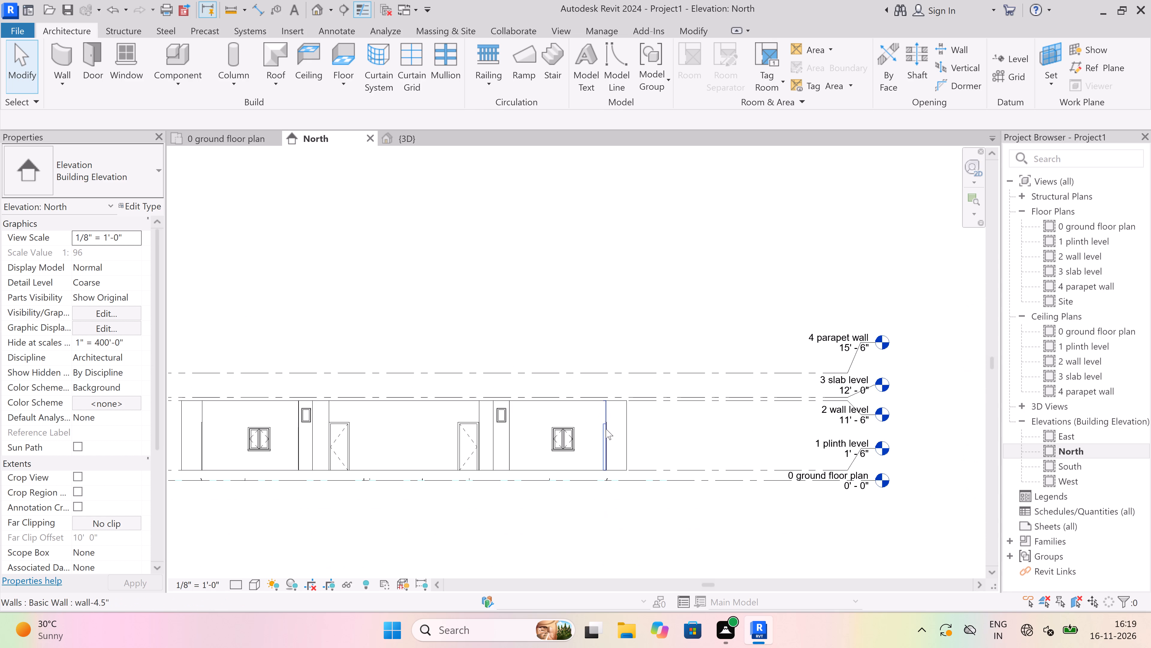
scroll(525, 434, "up", 4)
scroll(442, 424, "up", 6)
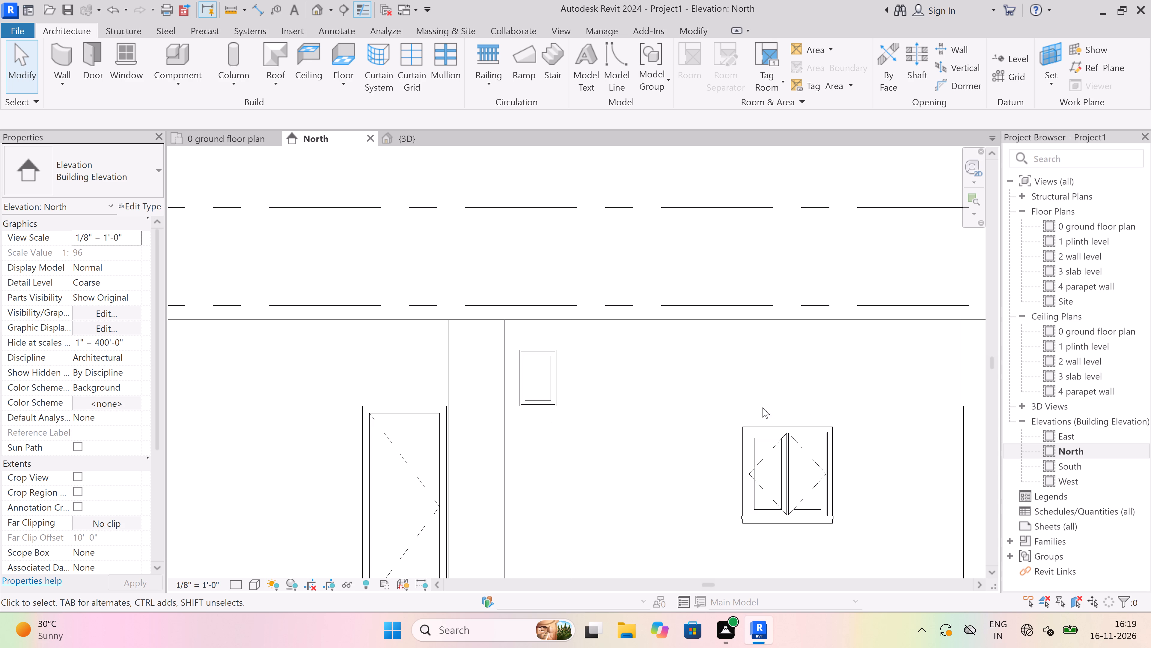
scroll(611, 393, "down", 3)
scroll(624, 427, "up", 1)
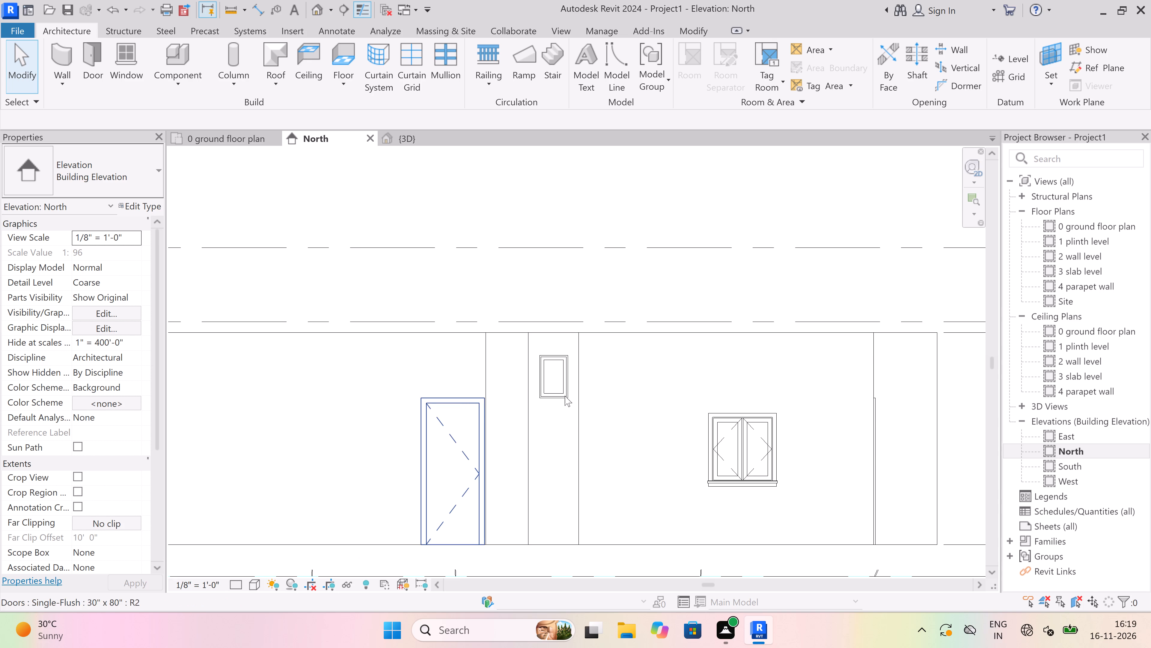
scroll(704, 393, "down", 6)
scroll(689, 396, "up", 4)
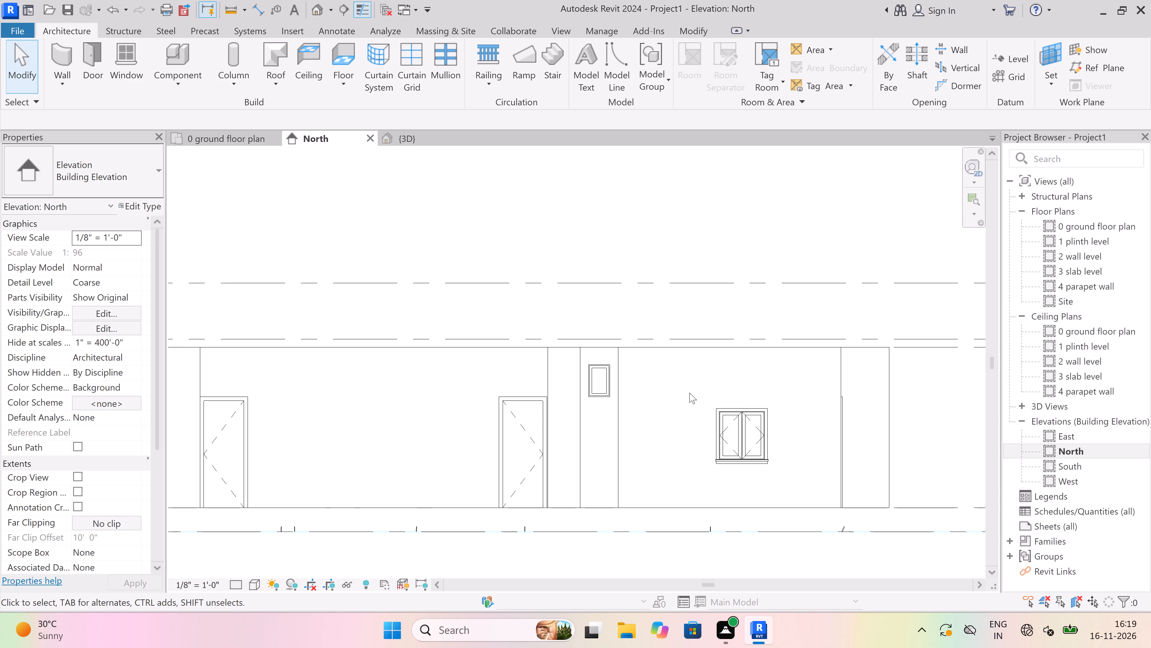
Measure the vertical distance from the top of the door frame to the bottom of the casement window's sill trim with an aligned dimension.
key("d")
key("i")
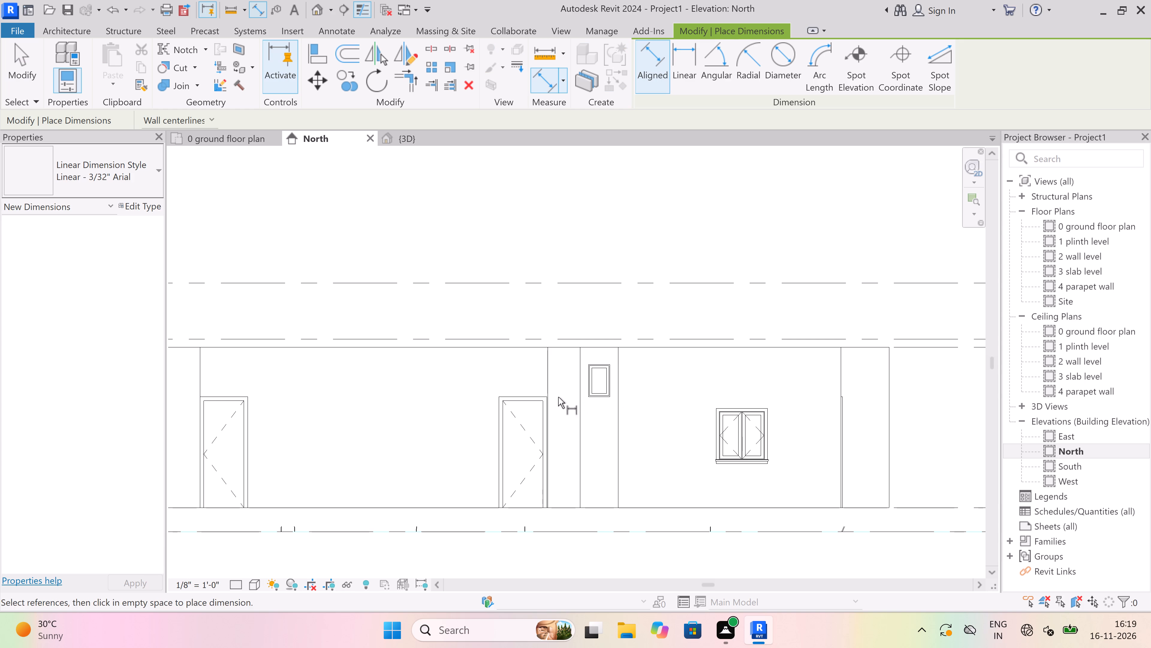
scroll(536, 398, "up", 7)
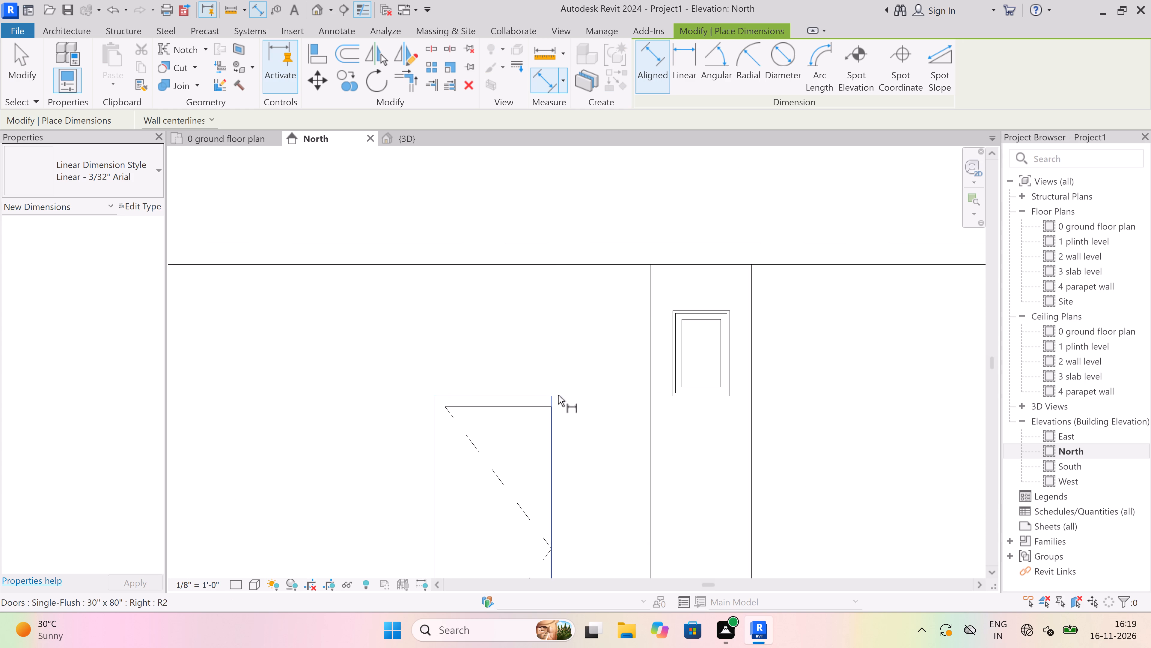
left_click(558, 395)
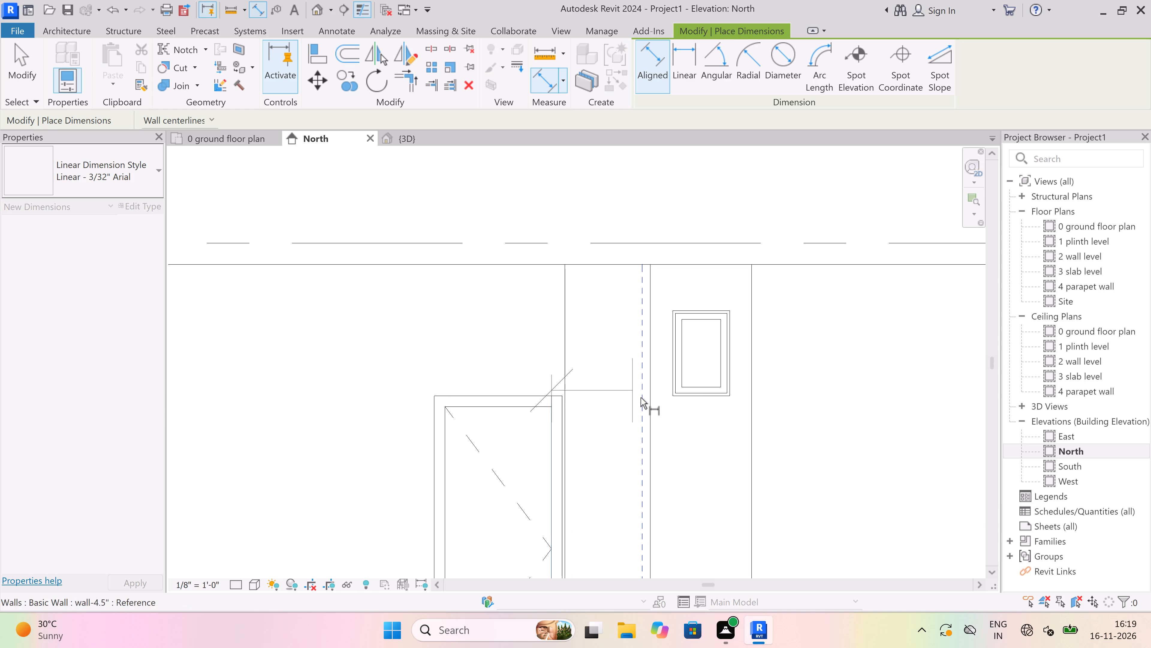
key("Escape")
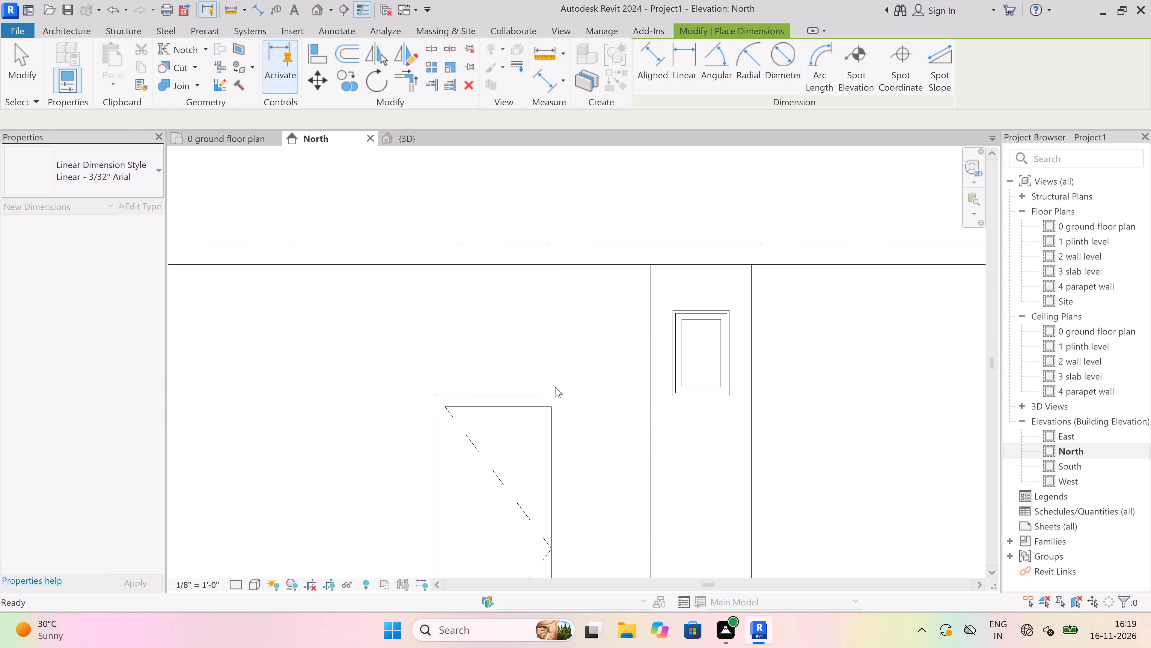
scroll(552, 399, "up", 9)
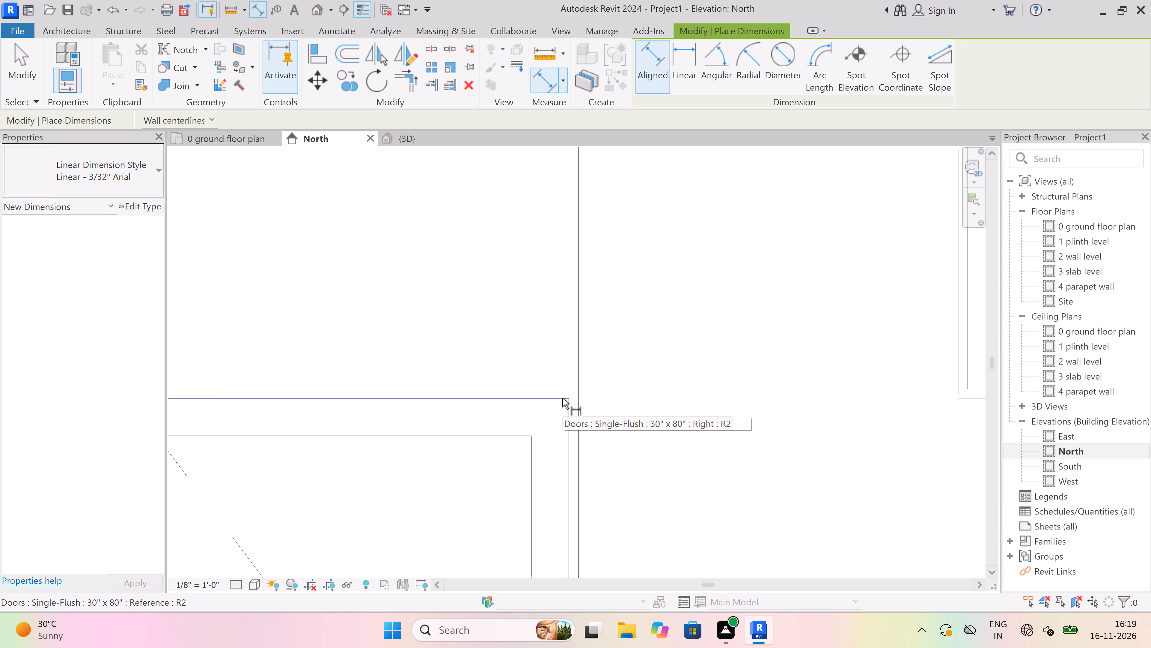
left_click(562, 398)
scroll(612, 323, "down", 9)
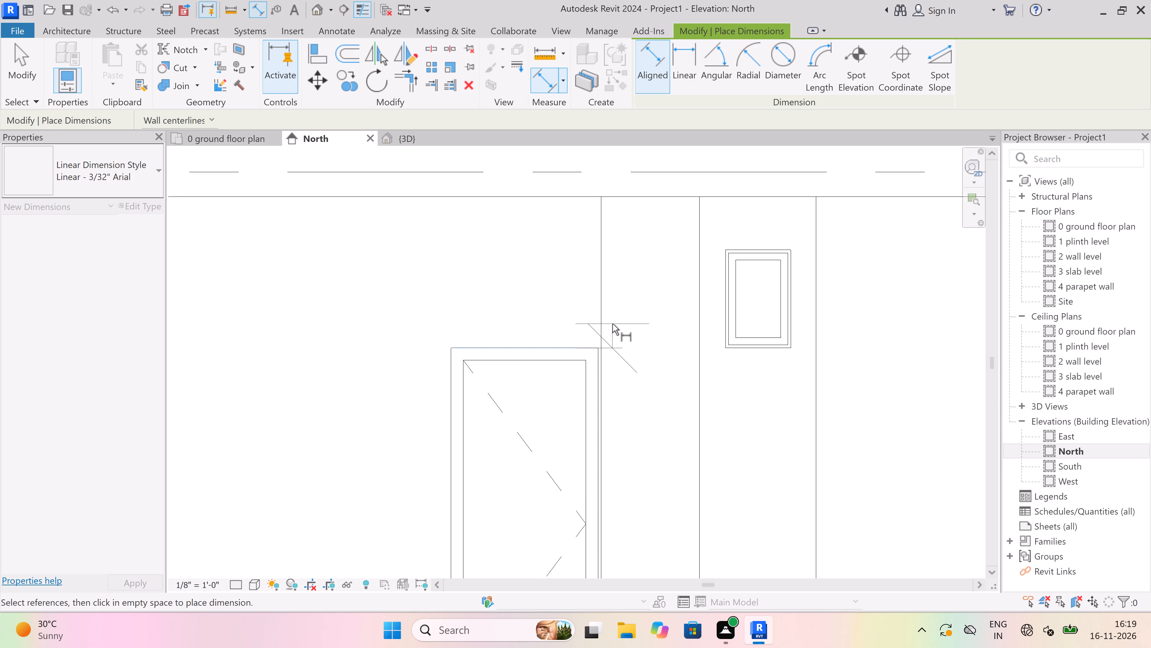
scroll(612, 324, "down", 5)
scroll(682, 411, "up", 1)
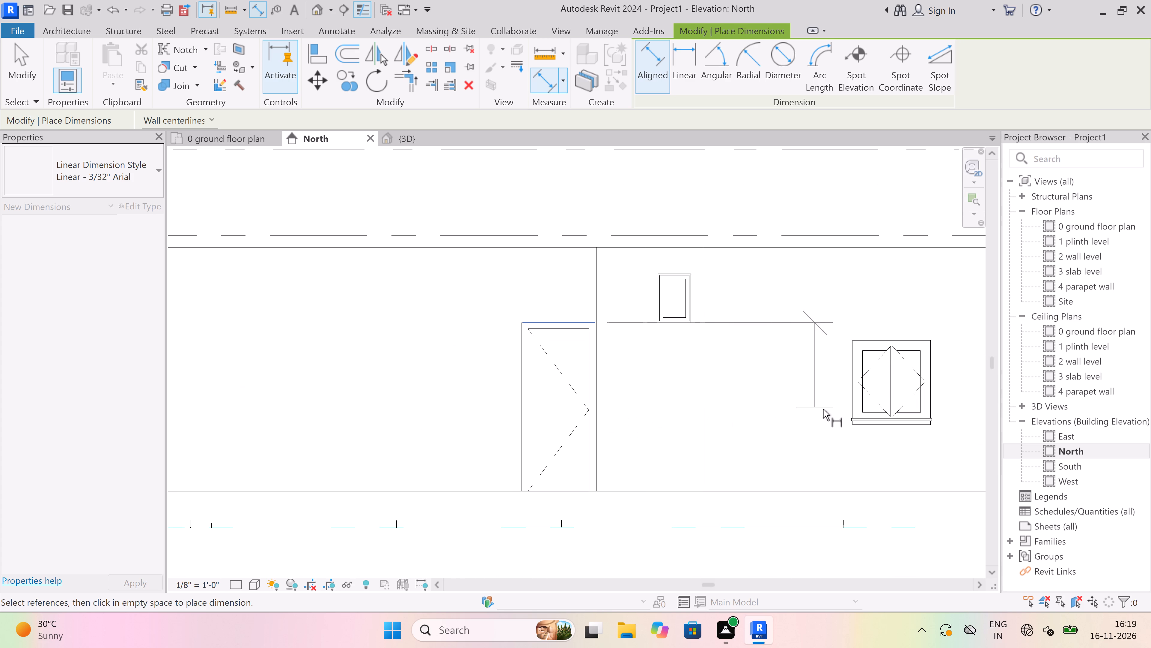
scroll(862, 422, "up", 4)
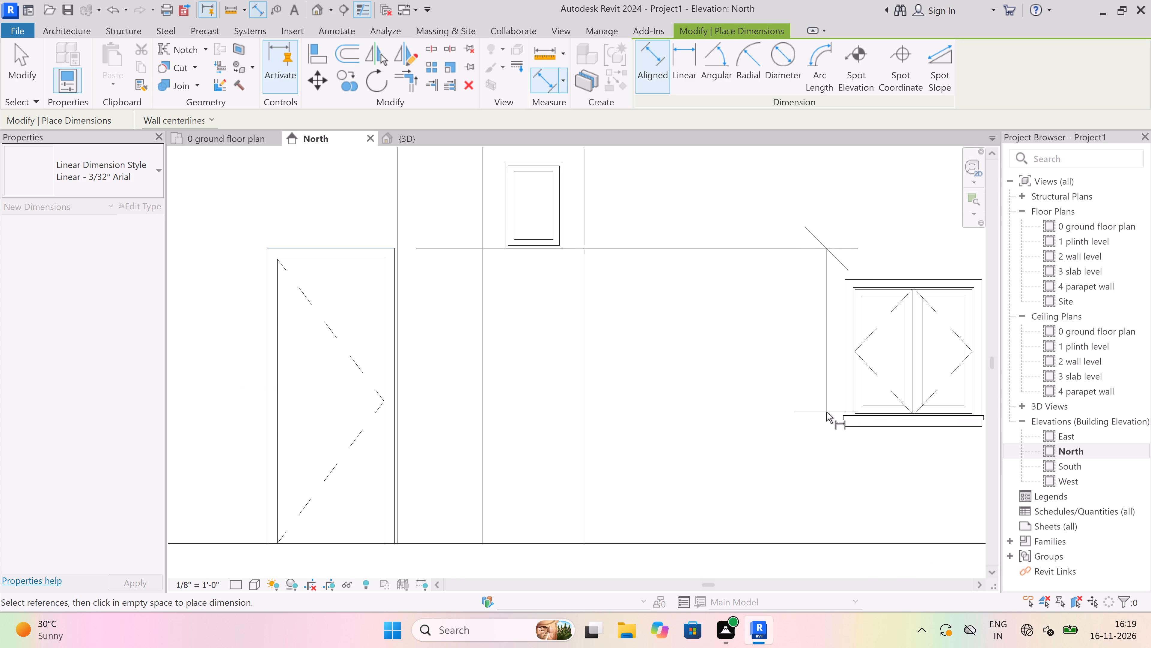
scroll(838, 411, "up", 3)
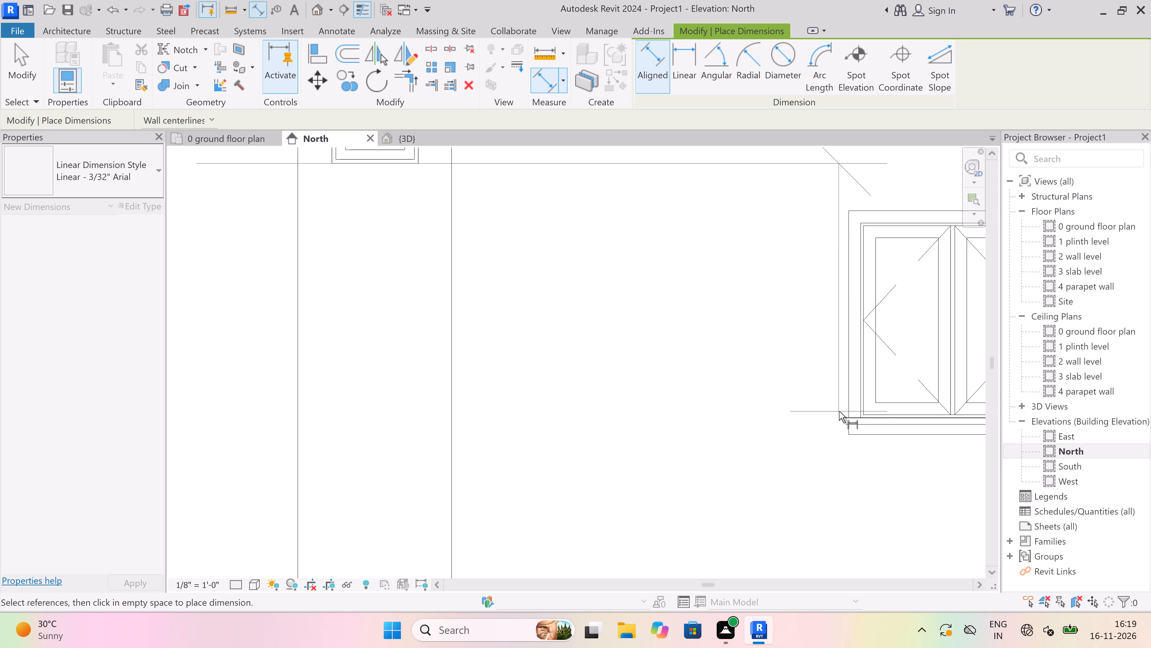
scroll(844, 425, "up", 4)
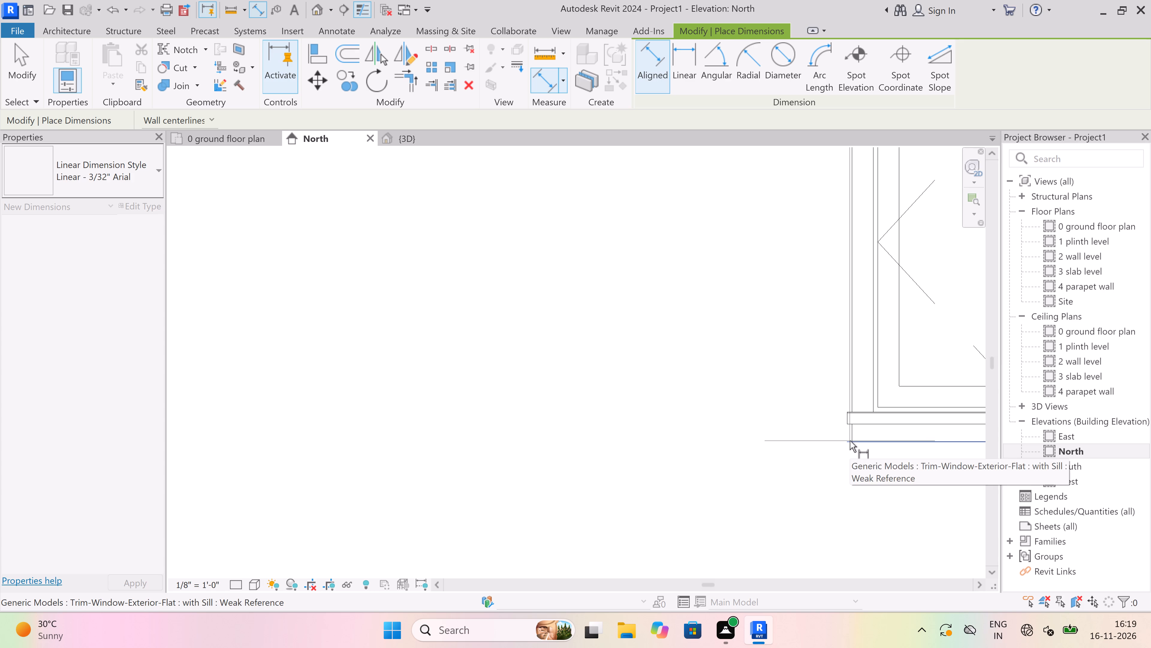
left_click(852, 440)
scroll(689, 457, "down", 5)
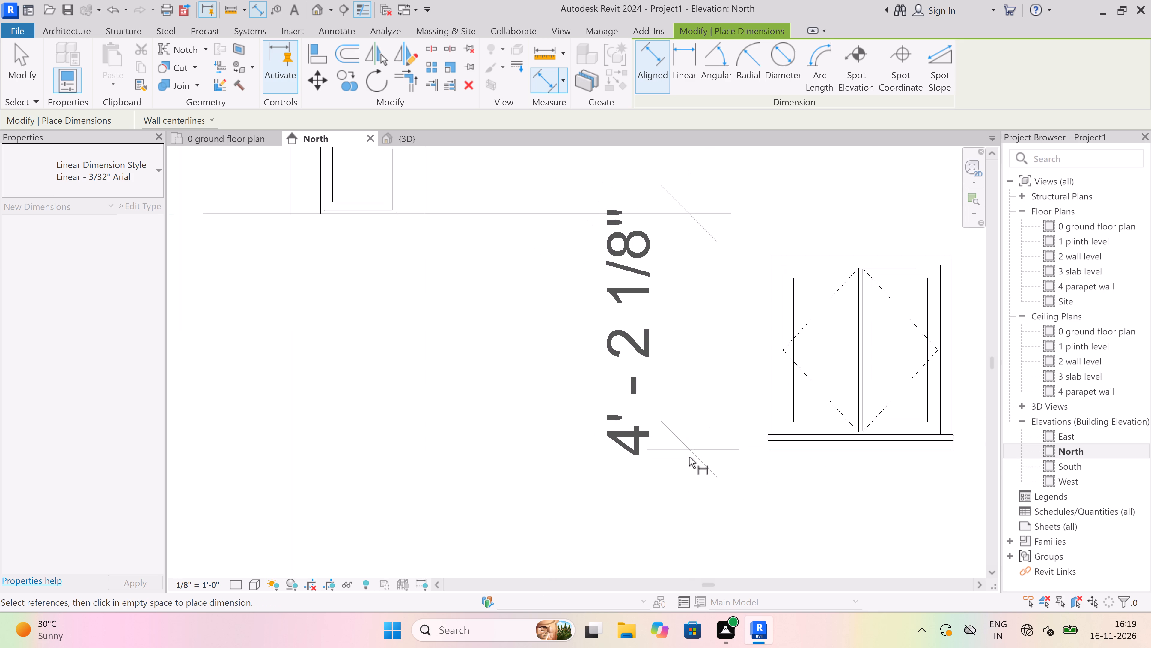
scroll(689, 457, "down", 3)
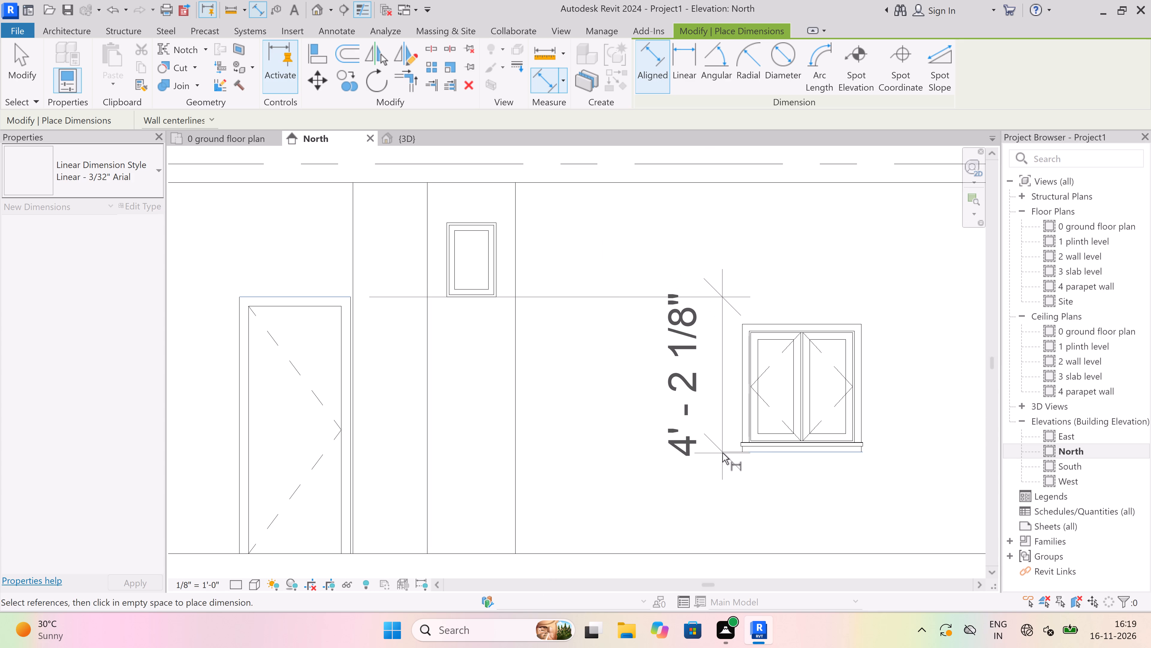
scroll(726, 447, "up", 3)
scroll(697, 427, "down", 4)
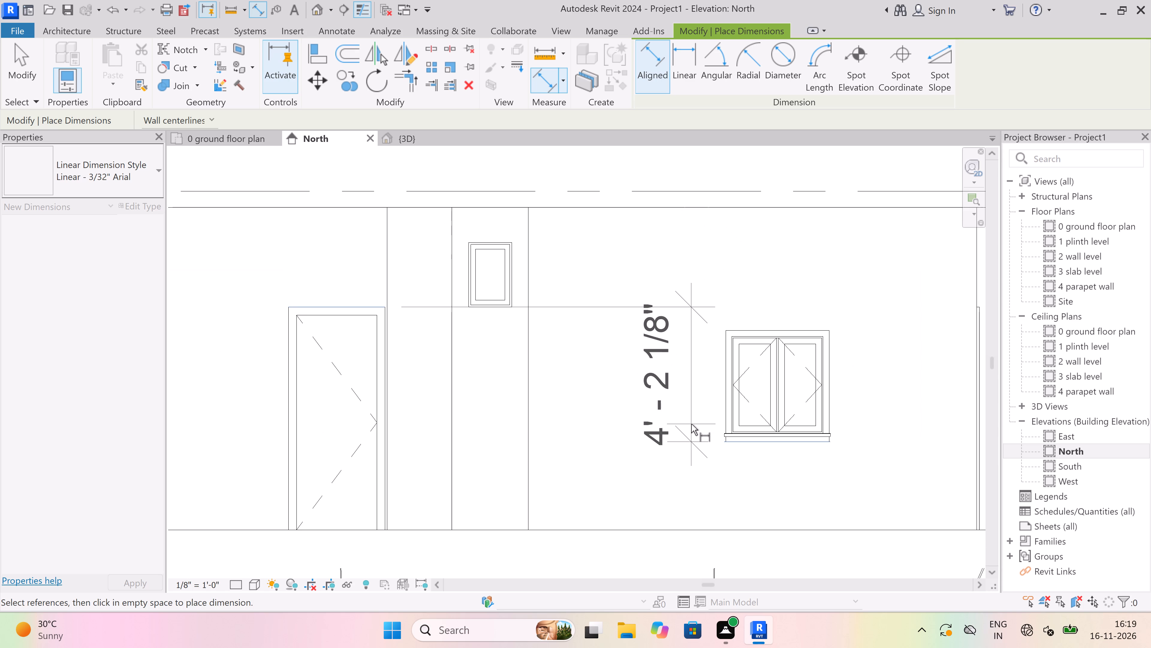
scroll(692, 423, "up", 1)
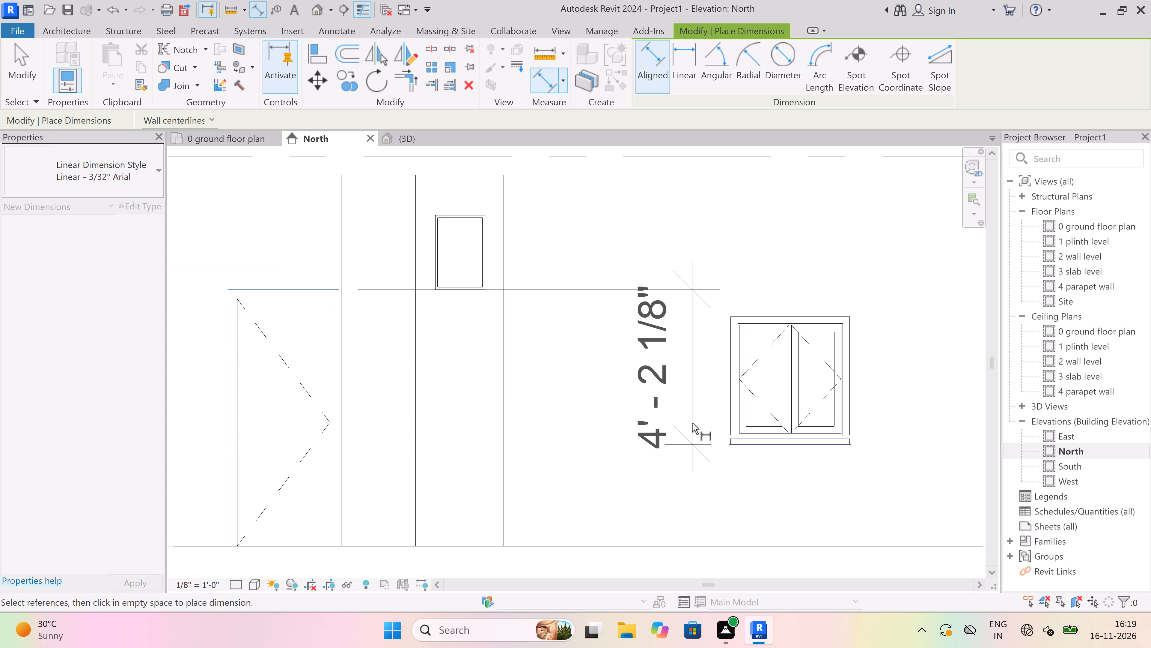
scroll(692, 423, "down", 4)
key("Escape")
scroll(673, 512, "up", 4)
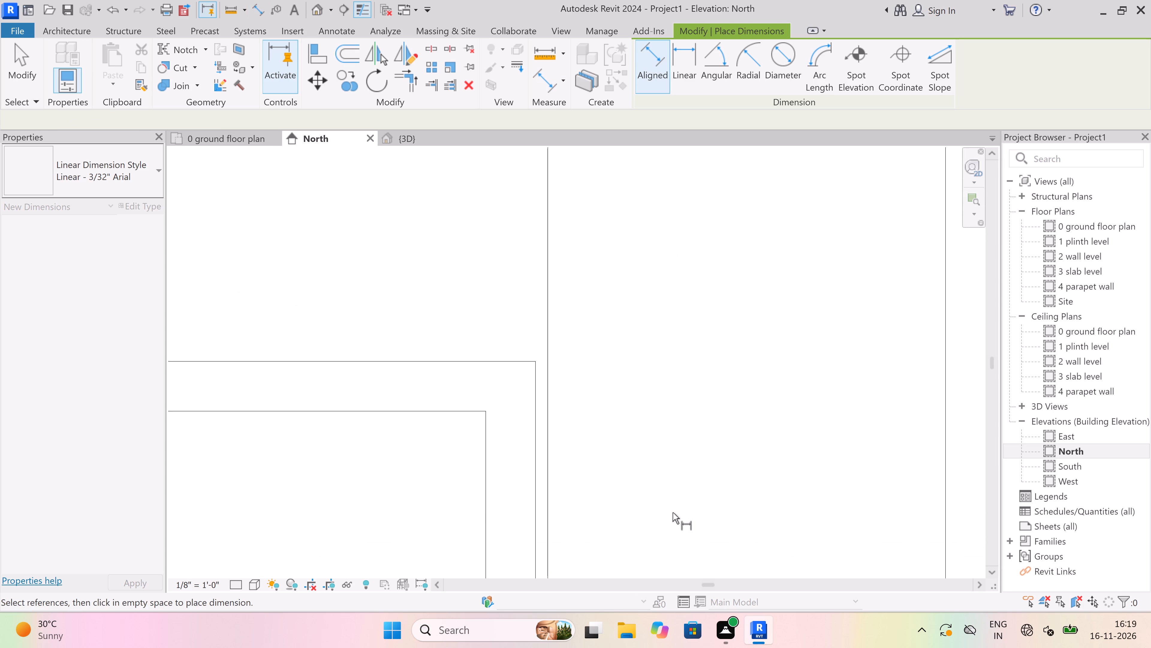
scroll(637, 400, "down", 20)
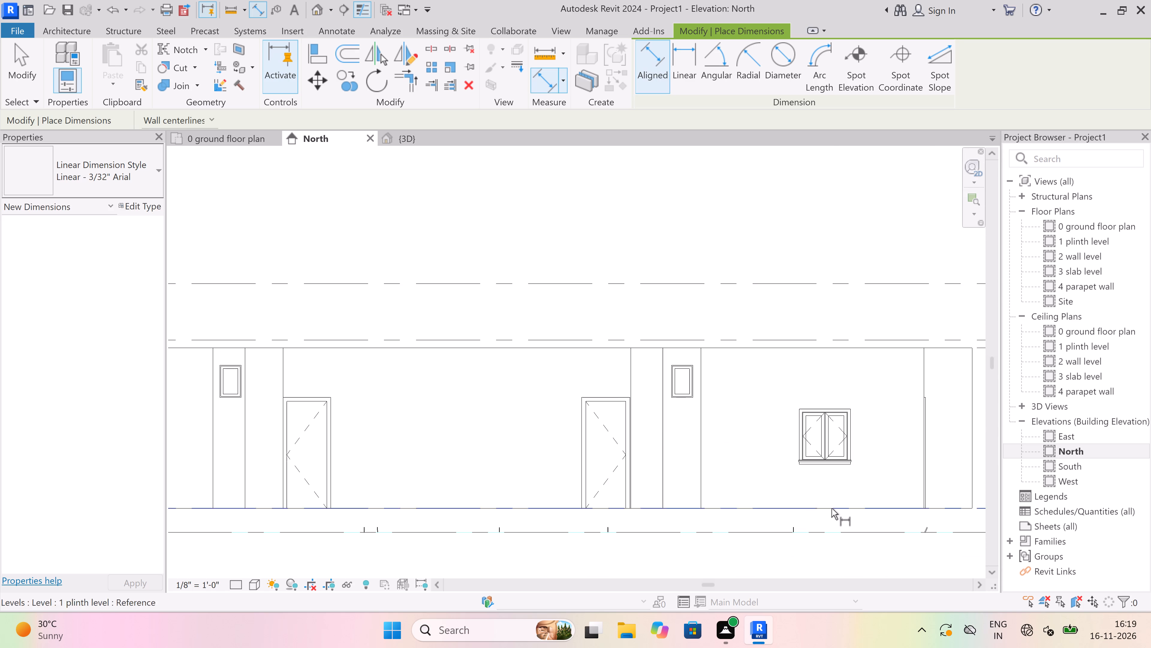
scroll(837, 511, "up", 4)
scroll(648, 523, "up", 2)
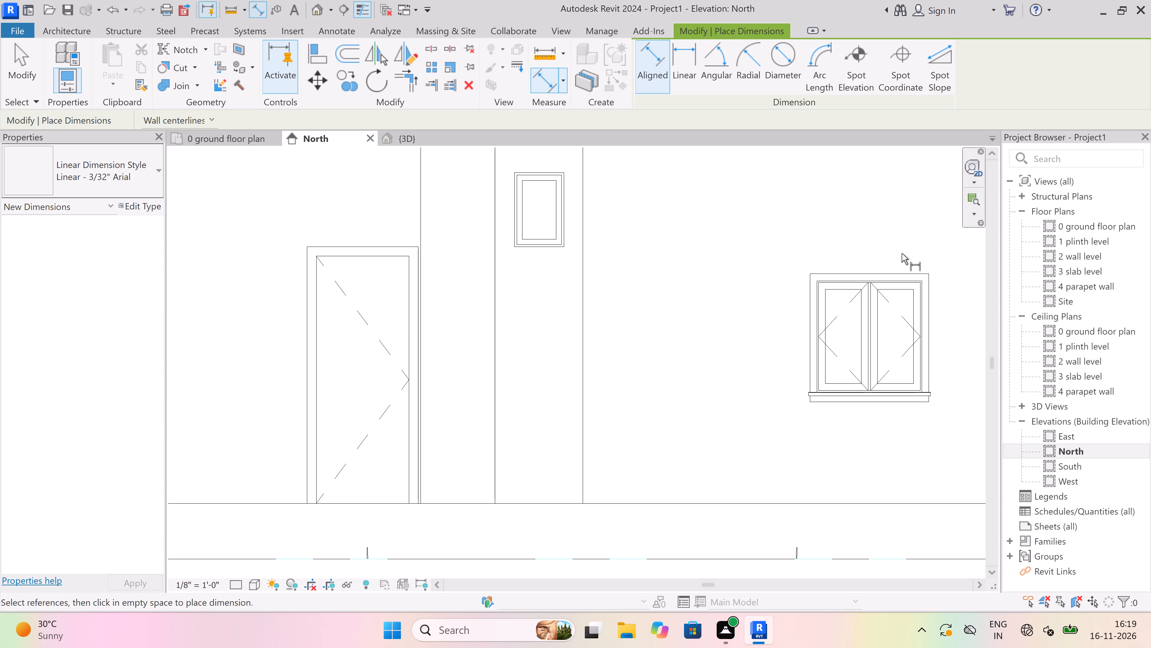
scroll(763, 273, "down", 4)
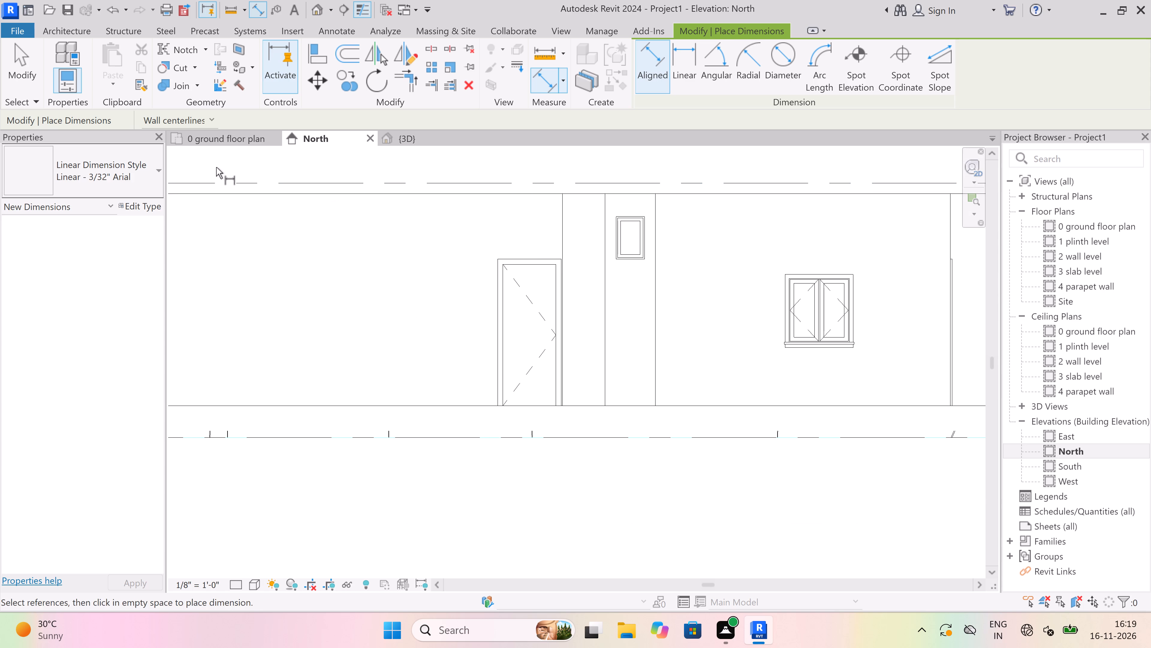
key("Escape")
In the 3D view, set the sill height of the 34" x 36" double casement window in the west wall to 5' 6".
left_click(430, 139)
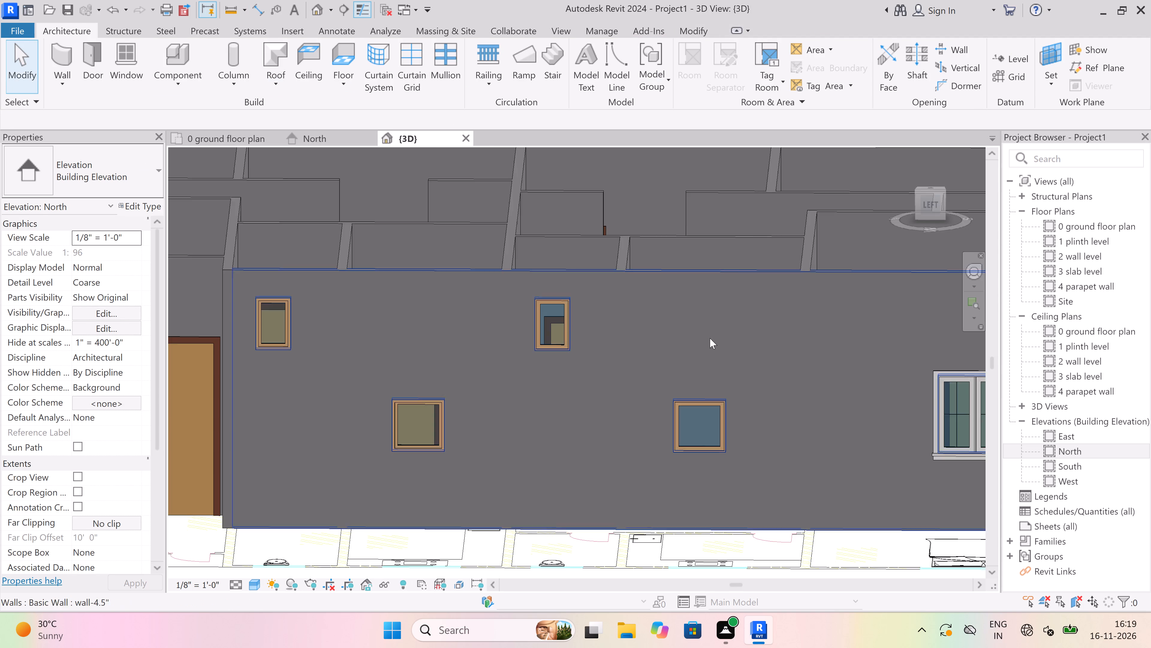
scroll(706, 346, "down", 4)
scroll(602, 373, "down", 3)
scroll(857, 339, "up", 4)
scroll(647, 393, "up", 1)
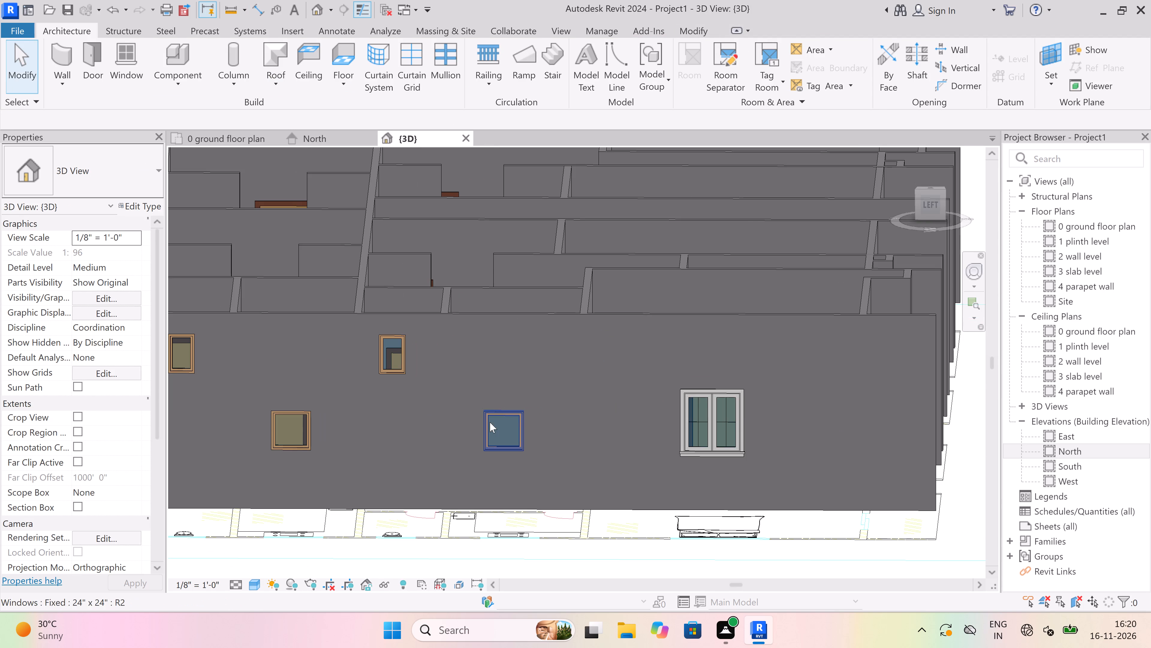
scroll(662, 396, "up", 3)
left_click(743, 392)
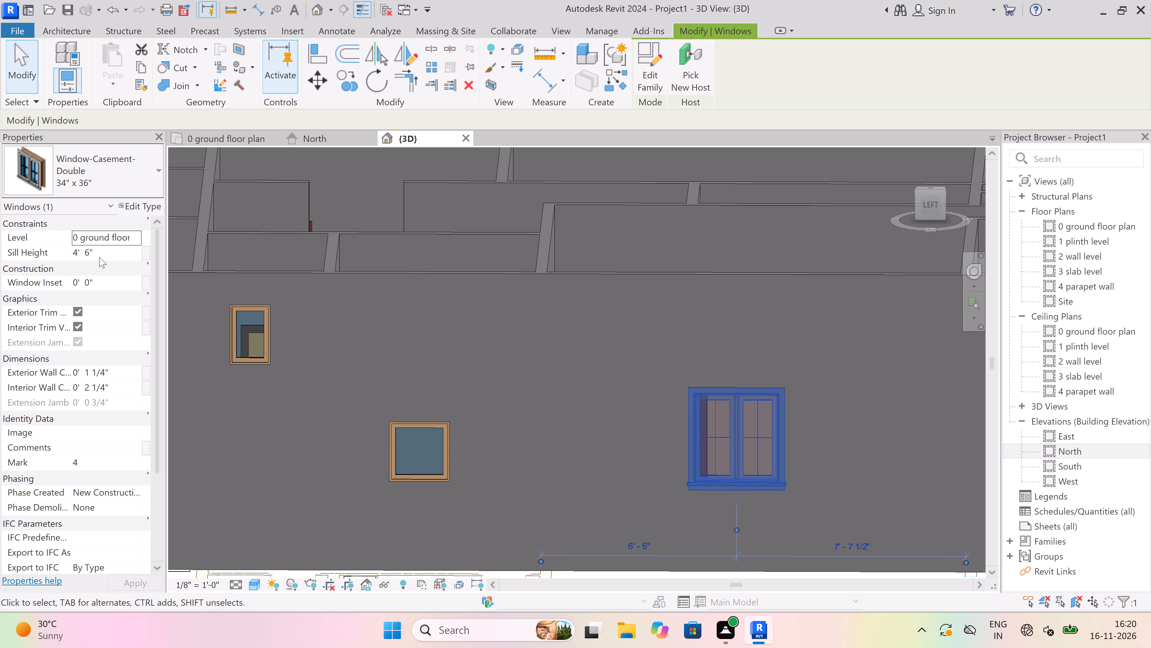
scroll(348, 368, "down", 4)
scroll(546, 422, "down", 3)
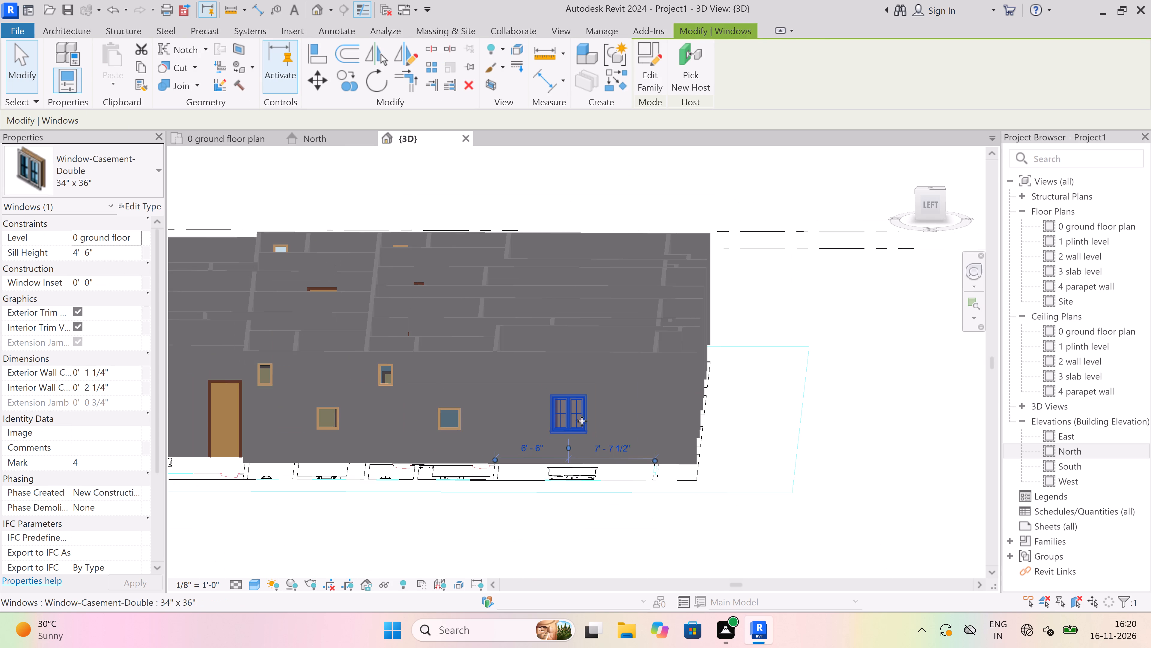
scroll(589, 424, "down", 4)
scroll(369, 439, "up", 4)
scroll(369, 407, "up", 3)
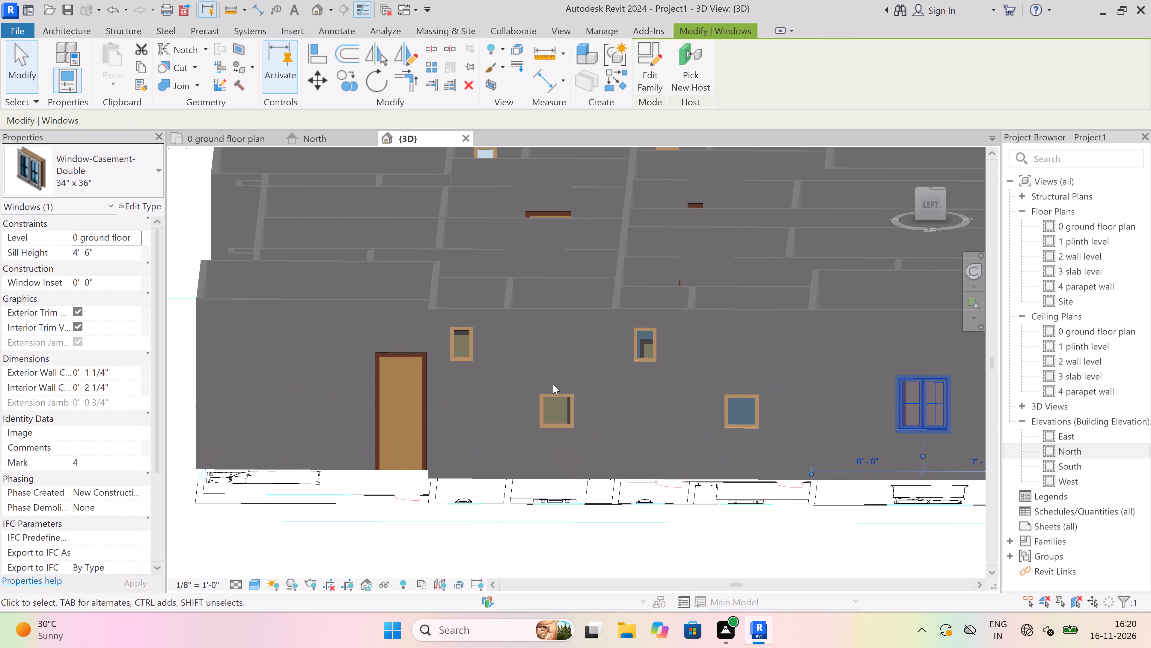
scroll(553, 384, "up", 4)
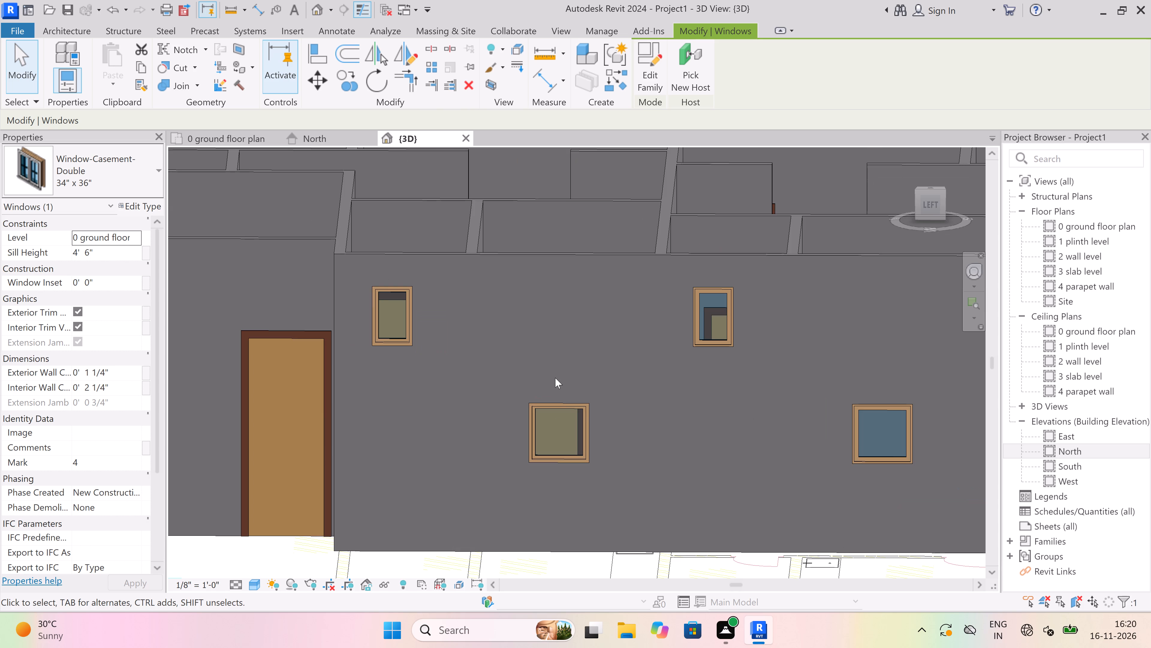
scroll(555, 378, "down", 2)
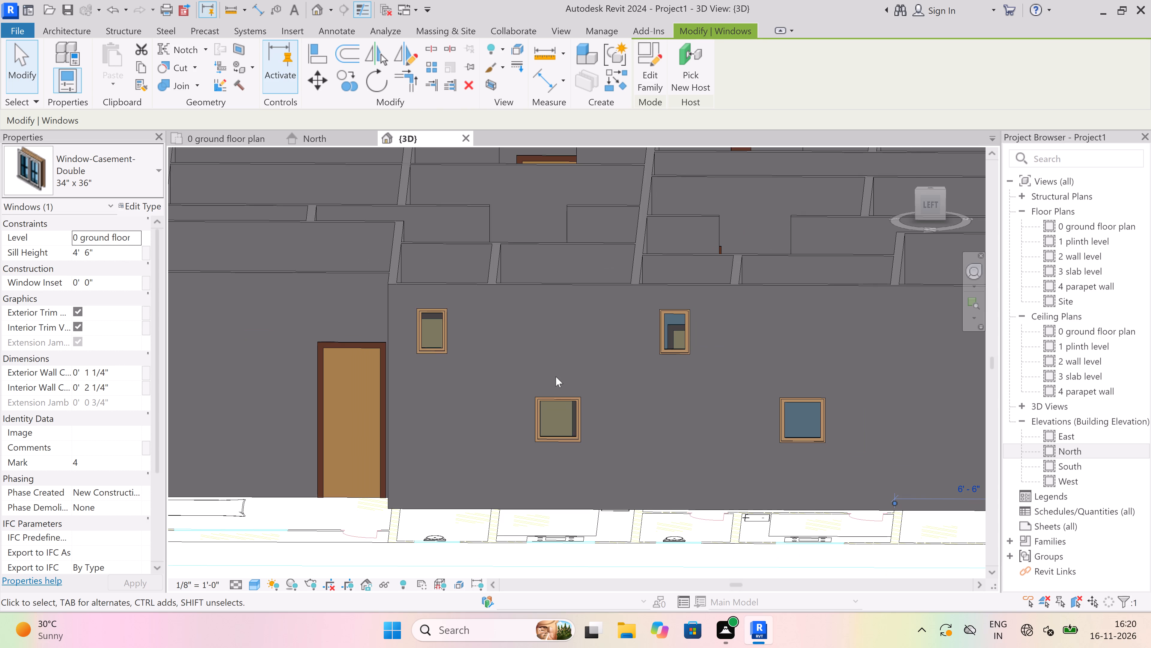
scroll(551, 379, "down", 4)
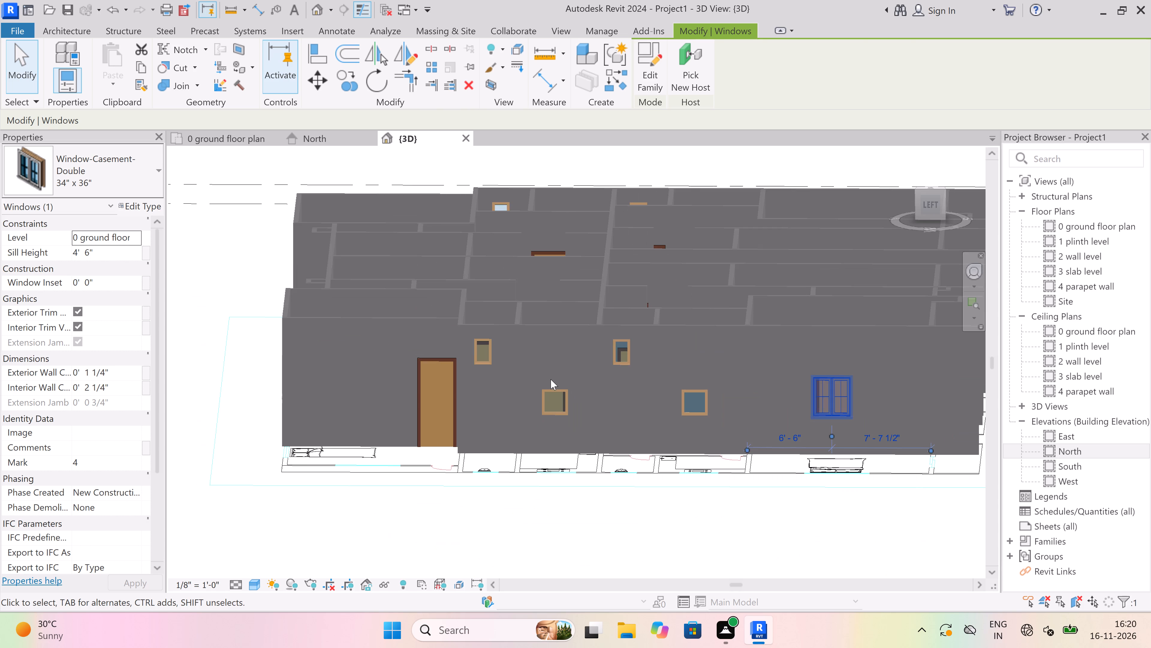
scroll(804, 312, "up", 2)
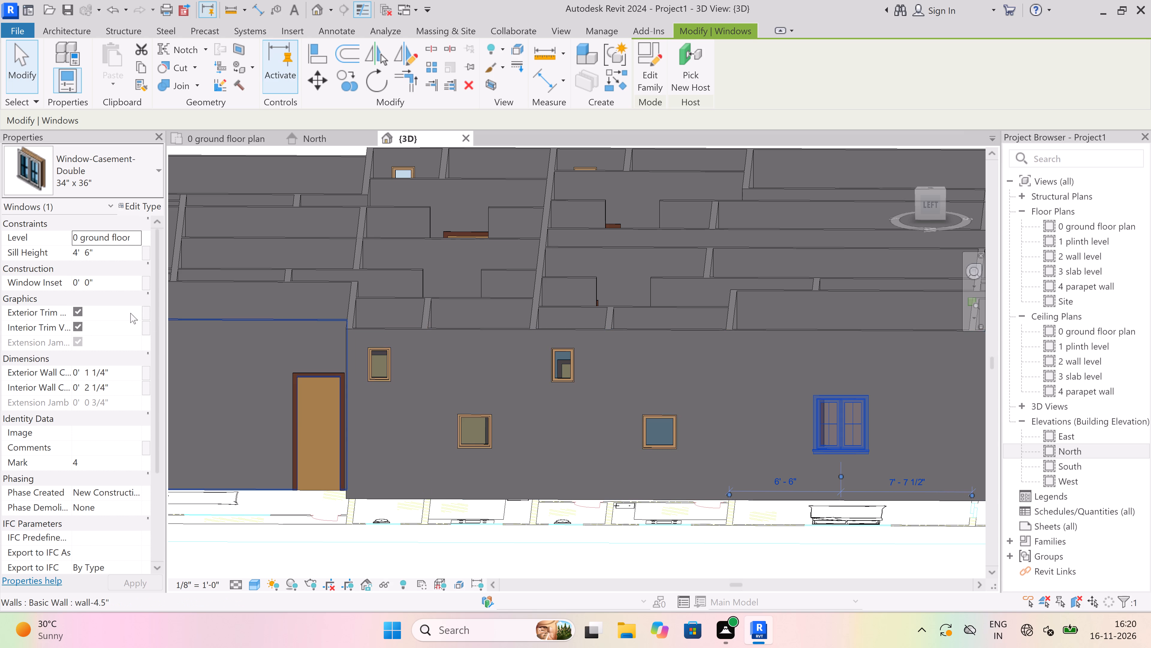
left_click(113, 252)
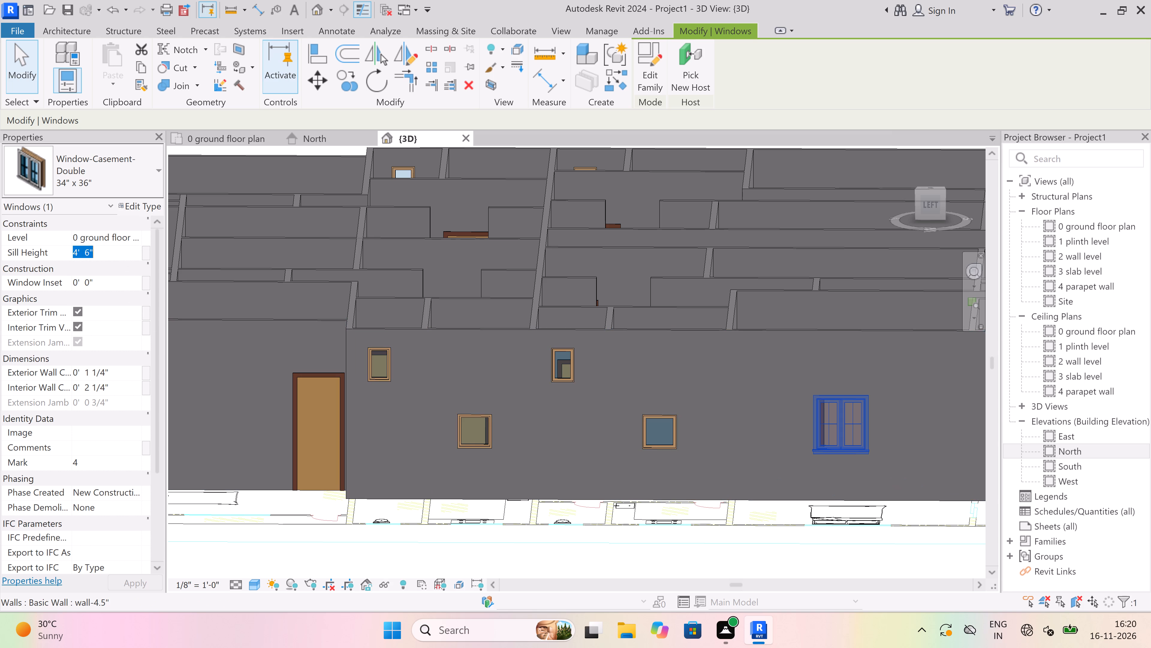
key("BackSpace")
type("5'6\"")
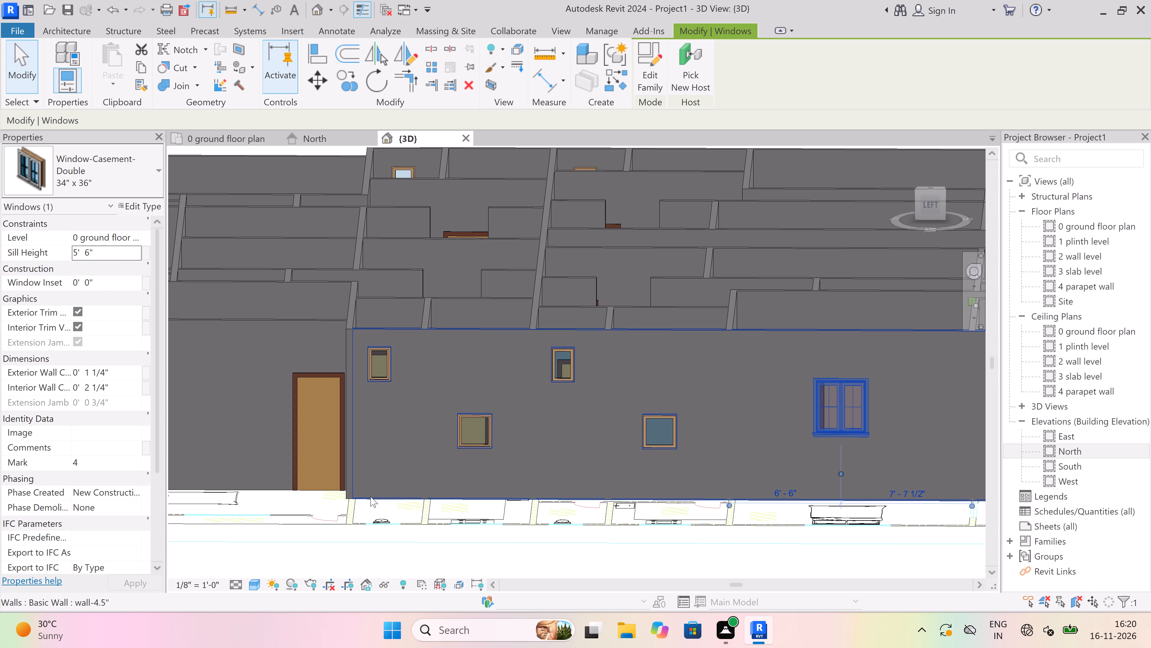
left_click(359, 558)
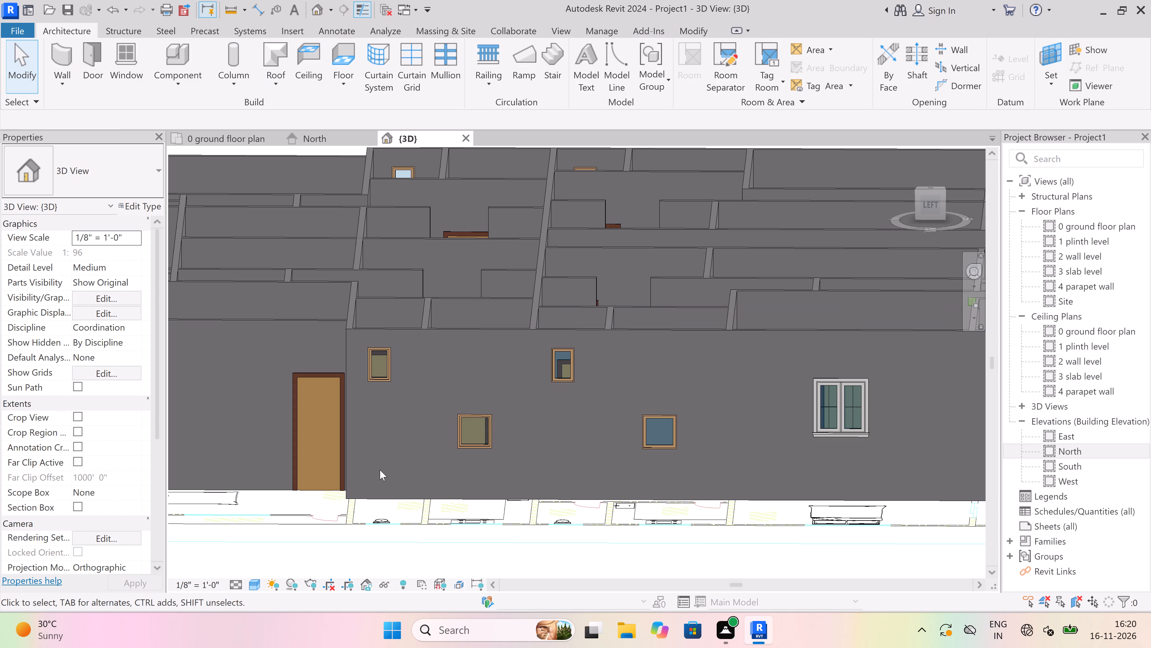
key("Escape")
Open the North elevation and compare the casement window's height with the door, the toilet window and the building levels.
scroll(413, 452, "down", 4)
scroll(492, 433, "up", 4)
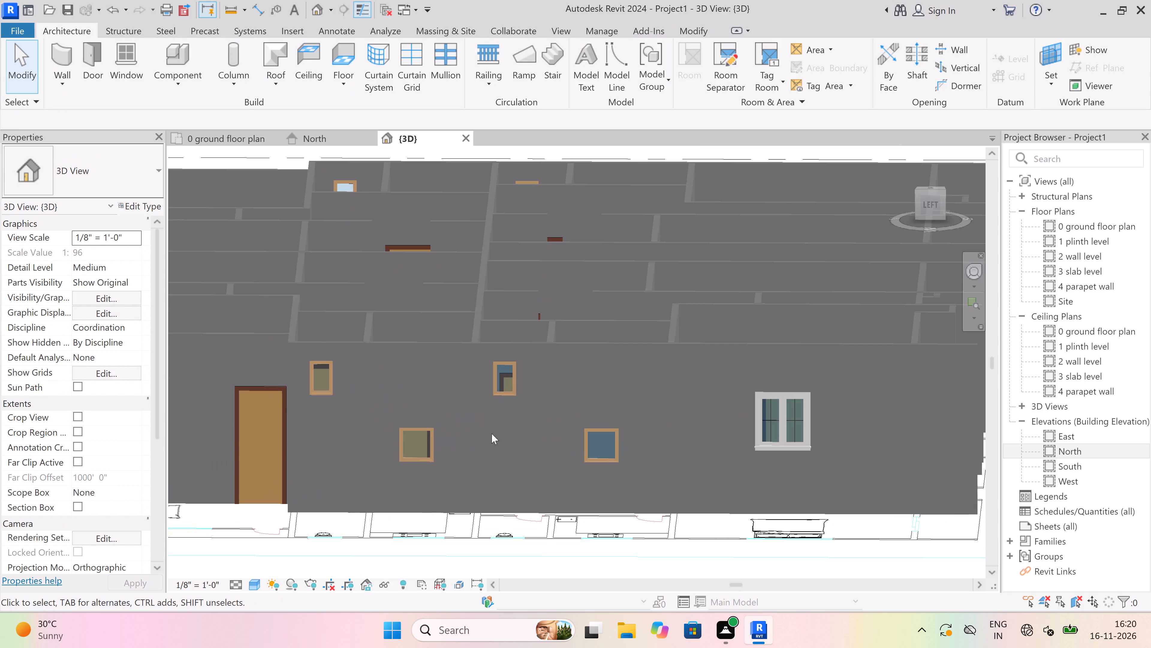
left_click(334, 135)
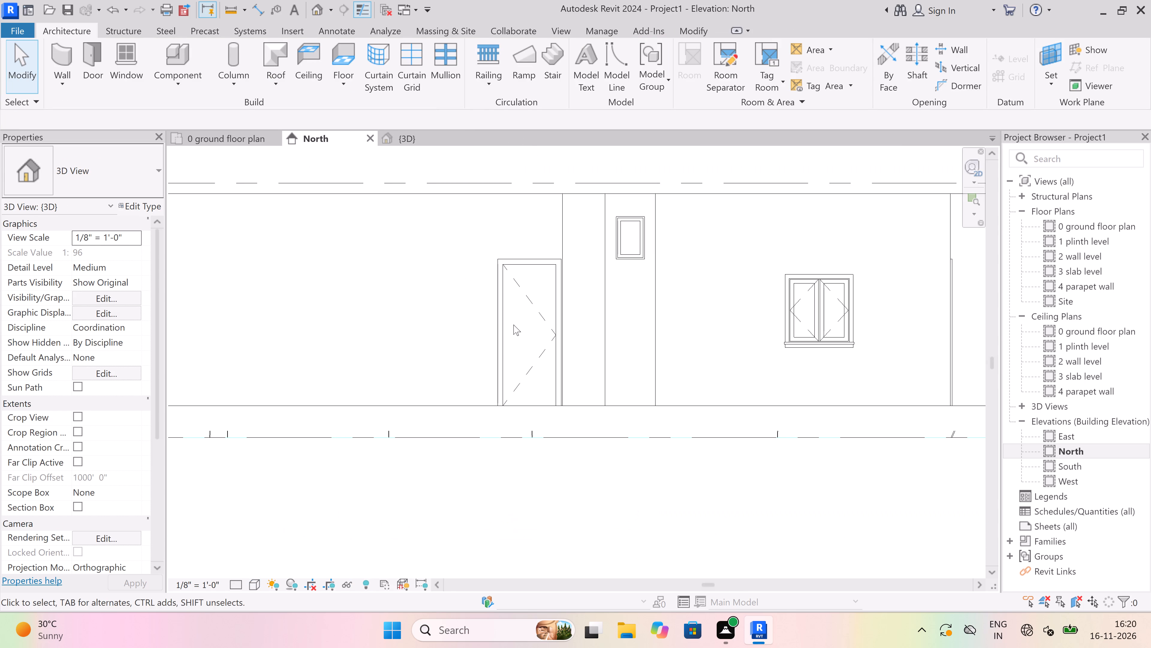
scroll(513, 325, "down", 4)
scroll(672, 243, "up", 3)
scroll(686, 341, "up", 2)
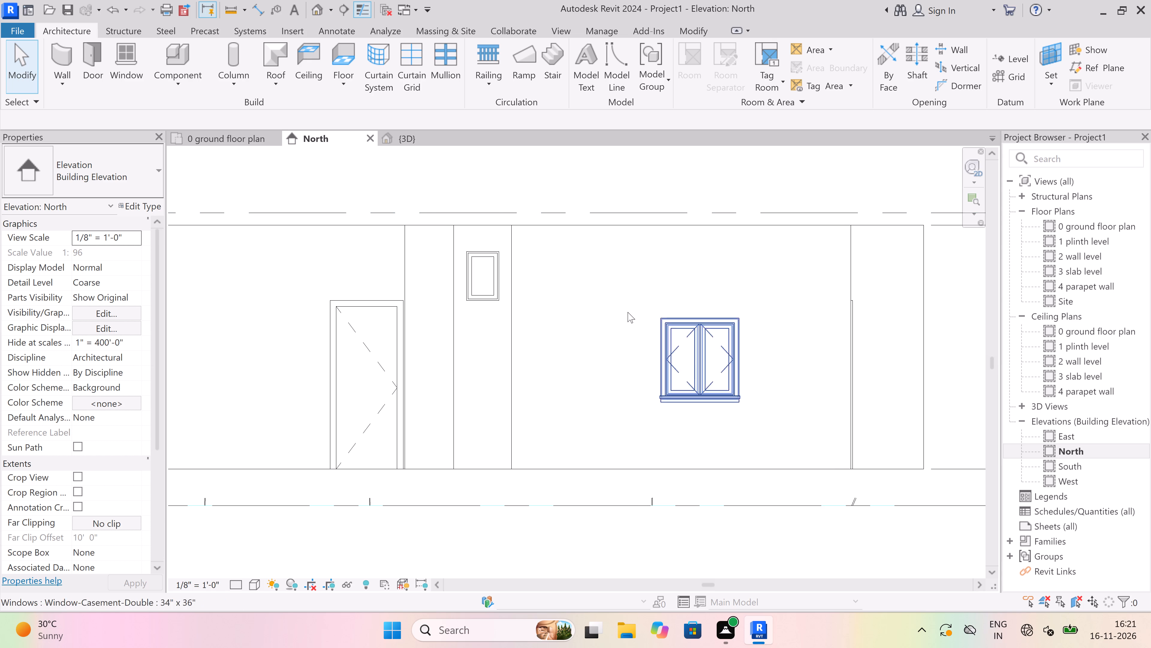
scroll(628, 312, "up", 3)
scroll(641, 435, "down", 4)
scroll(408, 340, "up", 4)
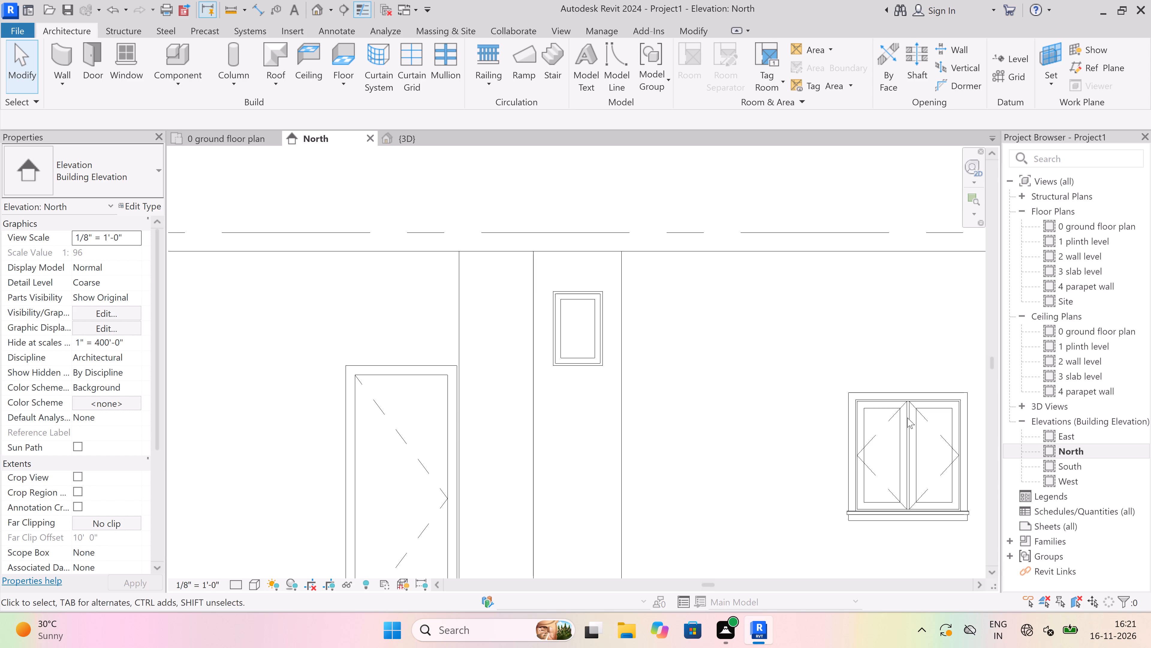
scroll(595, 358, "down", 13)
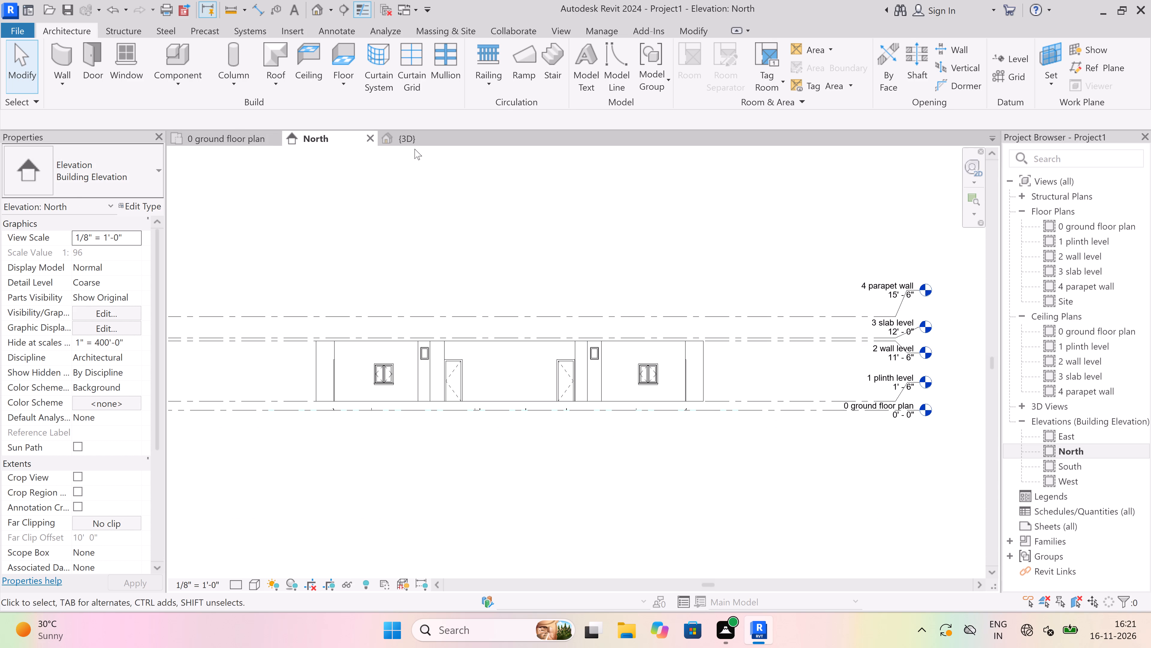
Return to the 3D view and check the west wall's casement window and its sill height against the neighbouring windows and door.
left_click(425, 142)
scroll(512, 402, "down", 4)
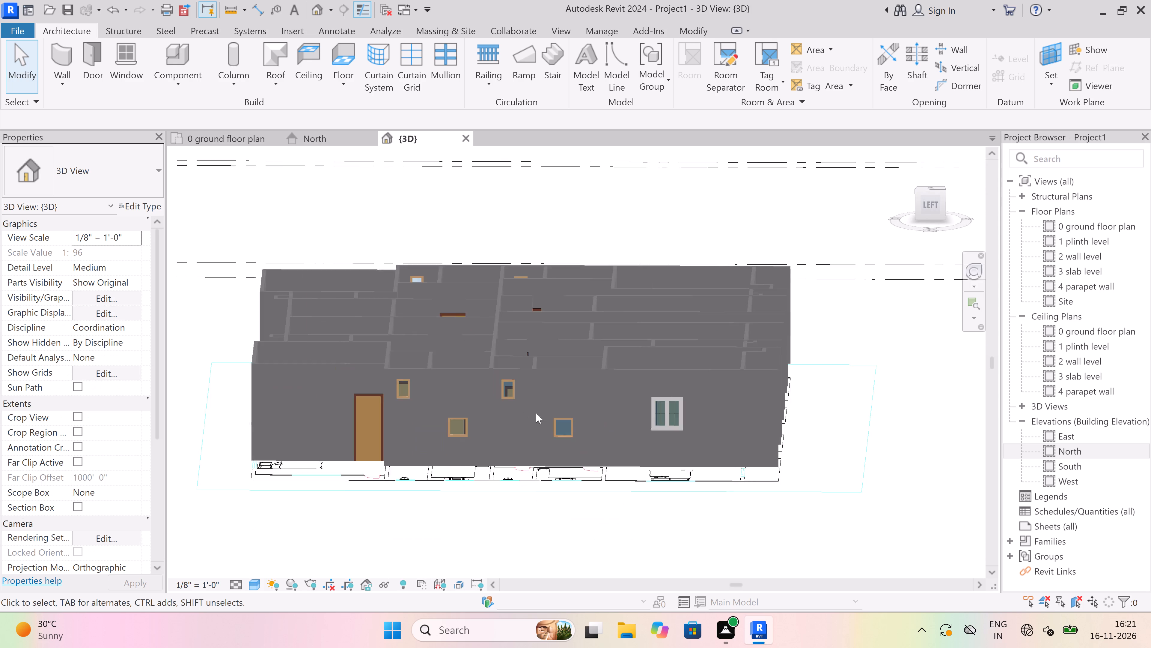
scroll(536, 413, "down", 7)
scroll(535, 418, "up", 5)
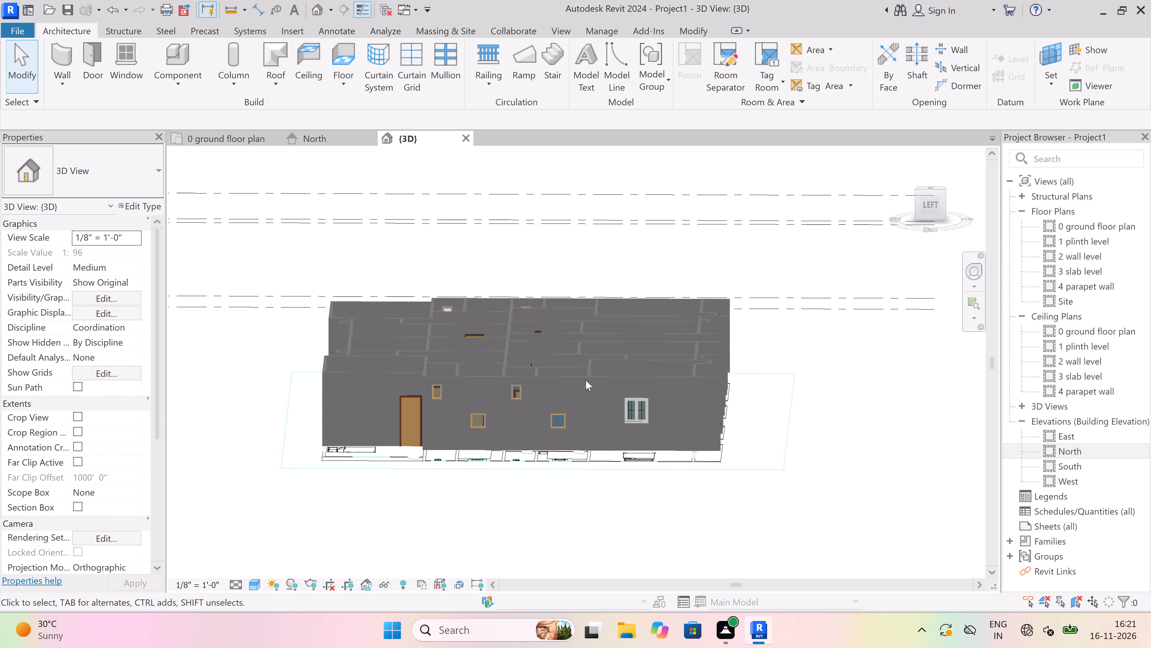
scroll(653, 364, "up", 7)
left_click(622, 429)
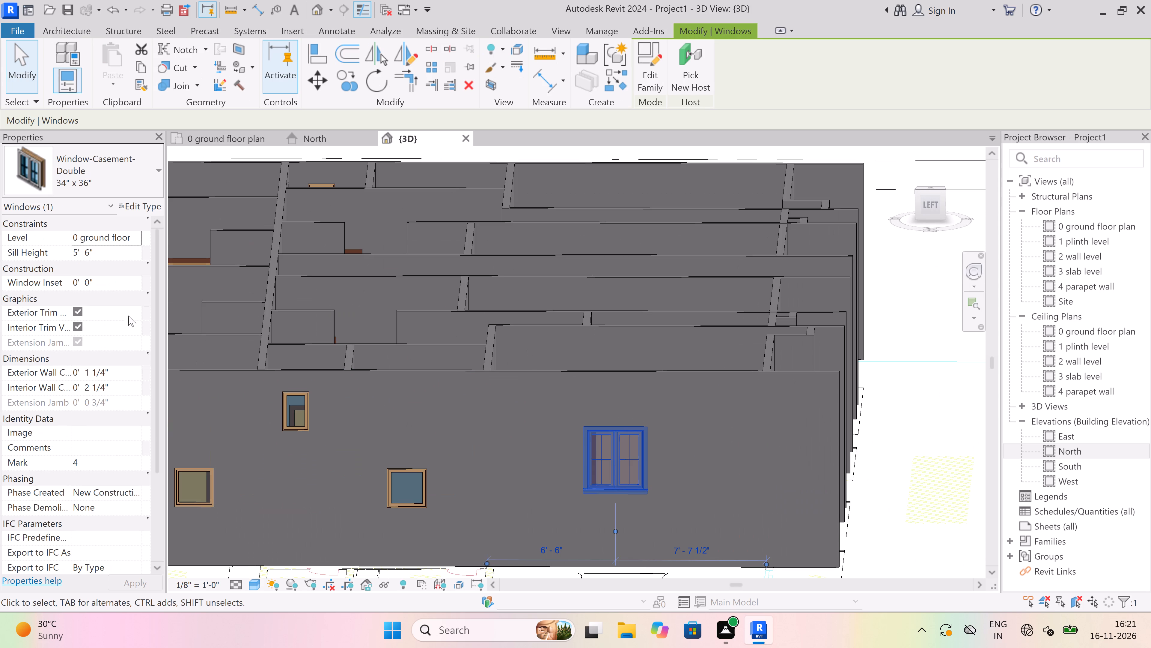
scroll(573, 448, "down", 1)
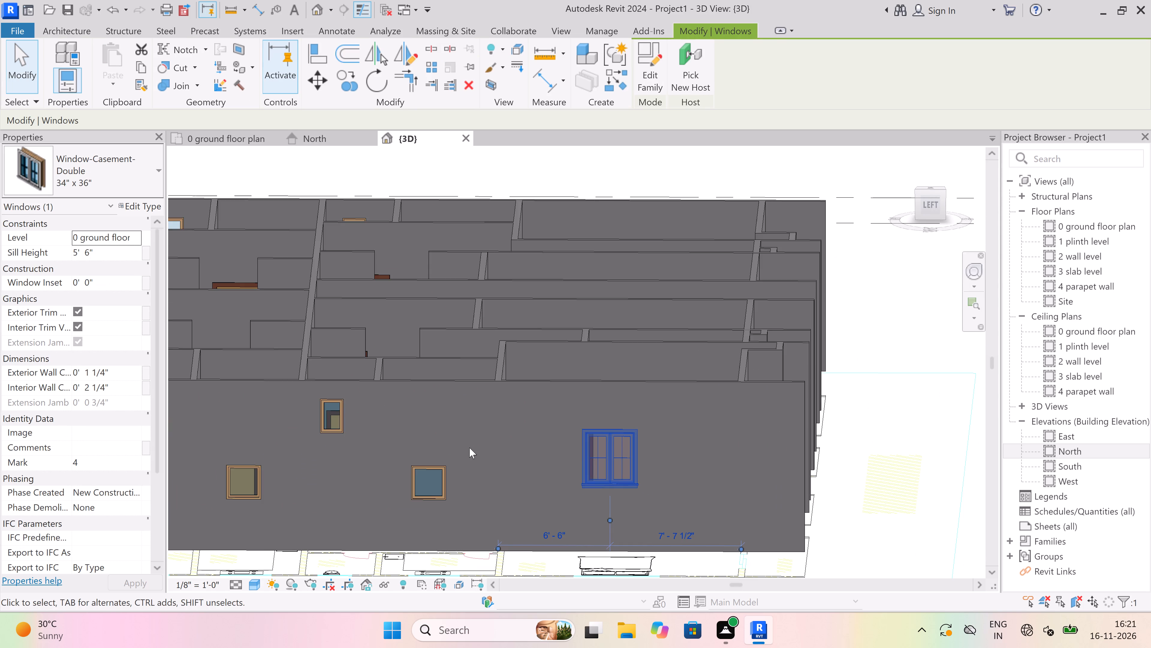
scroll(555, 448, "down", 3)
scroll(278, 447, "up", 3)
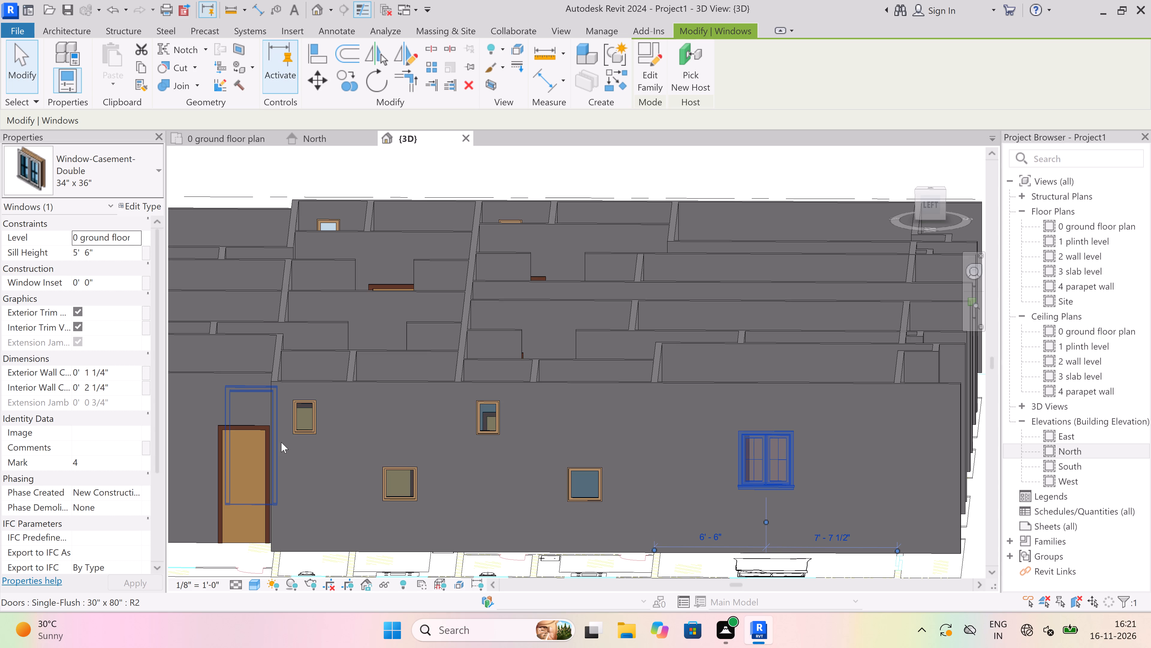
key("Escape")
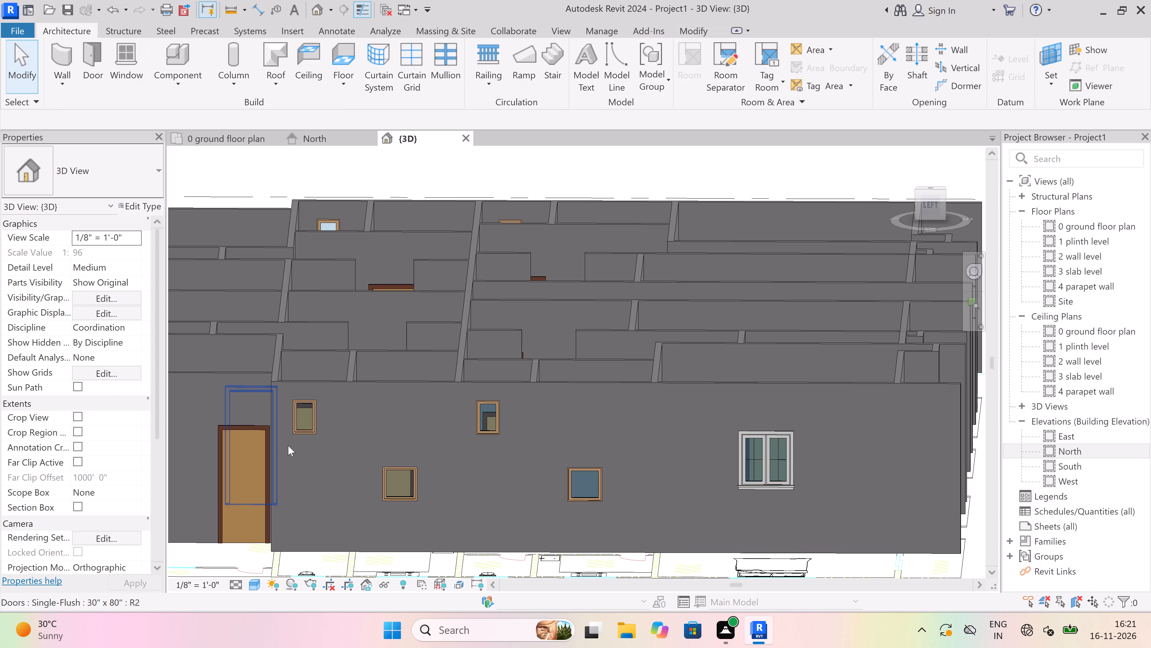
Examine the building from the front, top and back in 3D, ending on the north wall's casement windows, toilet windows and doors.
middle_click_drag(681, 448, 497, 447, "shift")
scroll(497, 447, "down", 2)
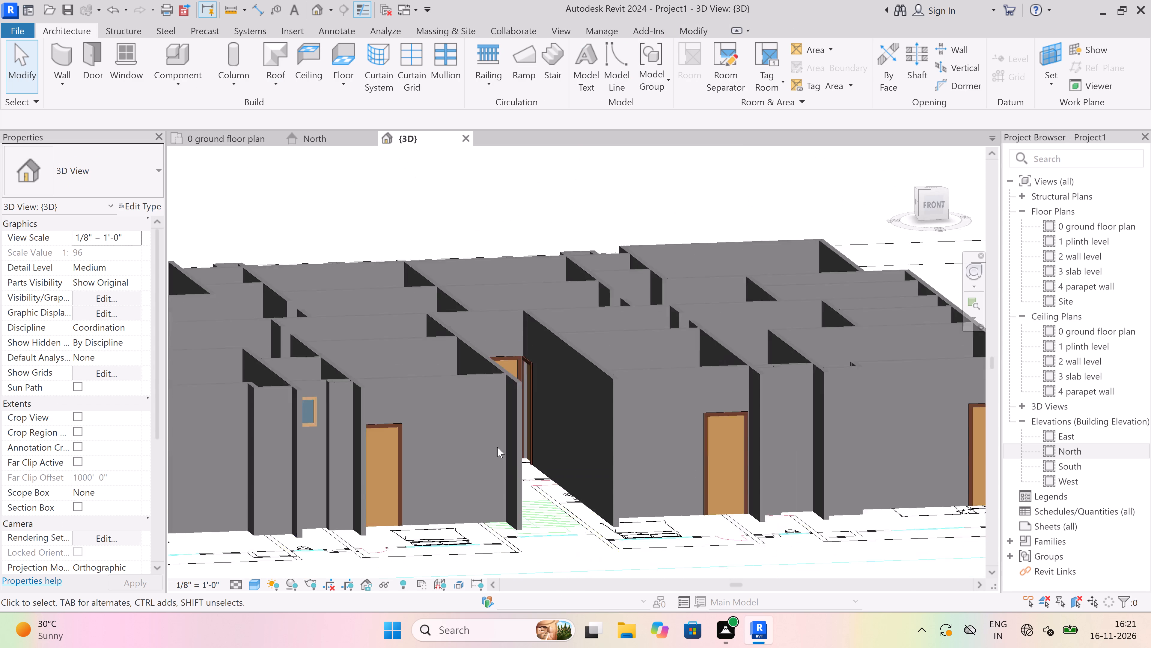
scroll(497, 447, "down", 8)
middle_click_drag(642, 444, 501, 524, "shift")
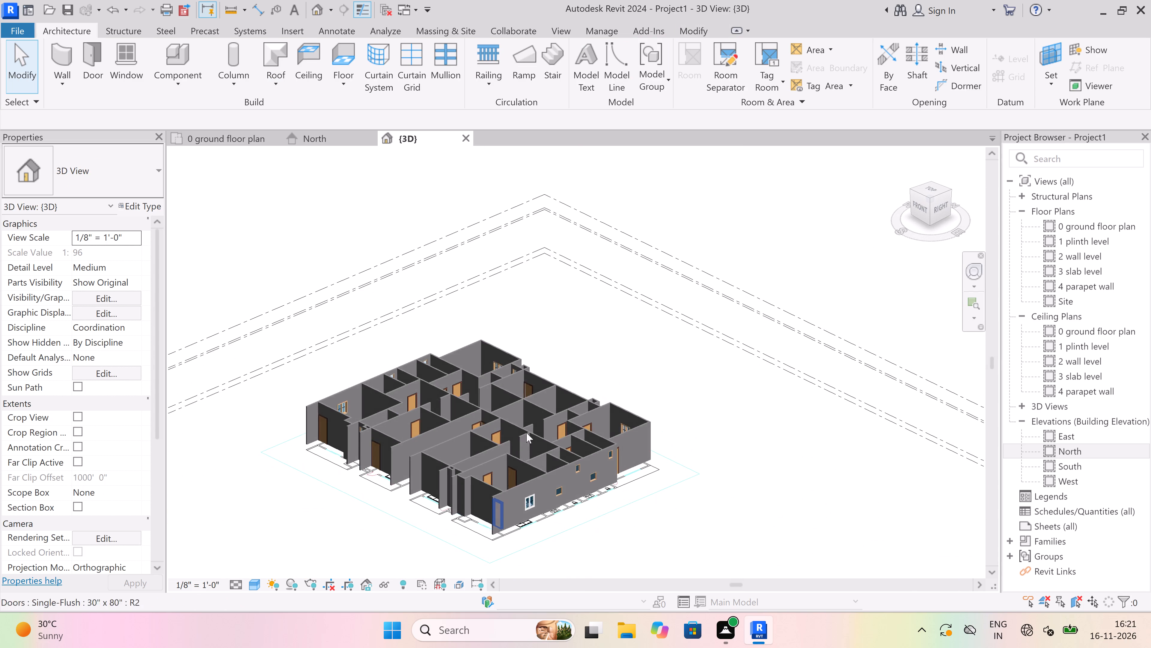
scroll(539, 405, "down", 7)
scroll(504, 401, "up", 1)
middle_click_drag(454, 389, 555, 575)
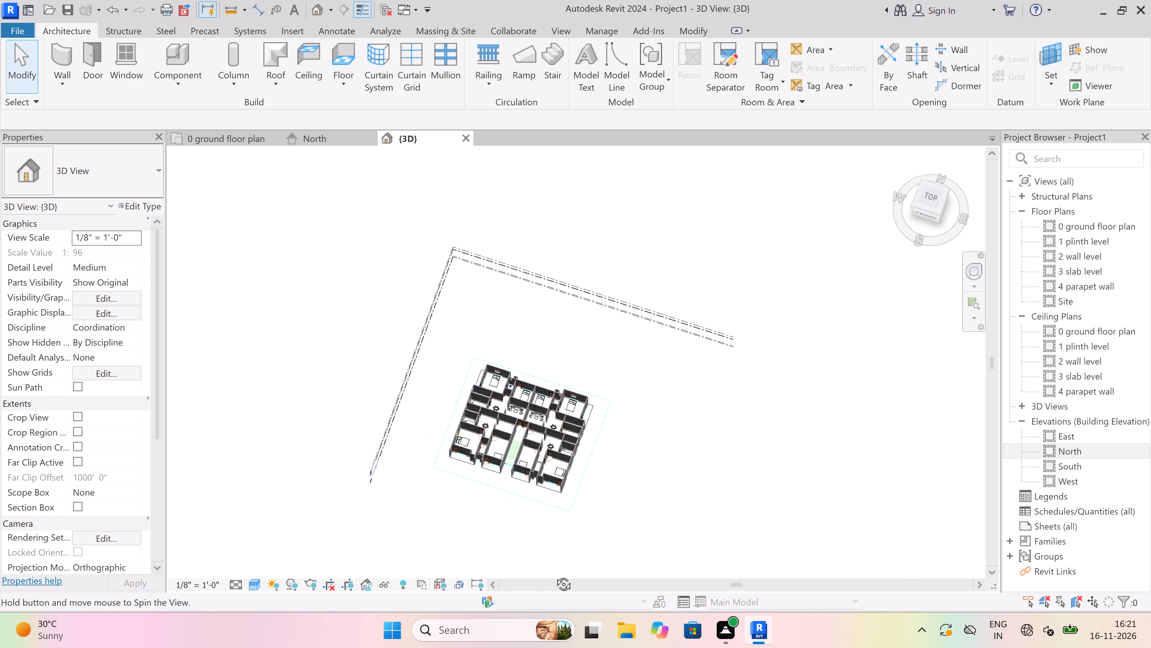
middle_click_drag(555, 575, 565, 536)
scroll(538, 394, "up", 2)
scroll(495, 492, "up", 3)
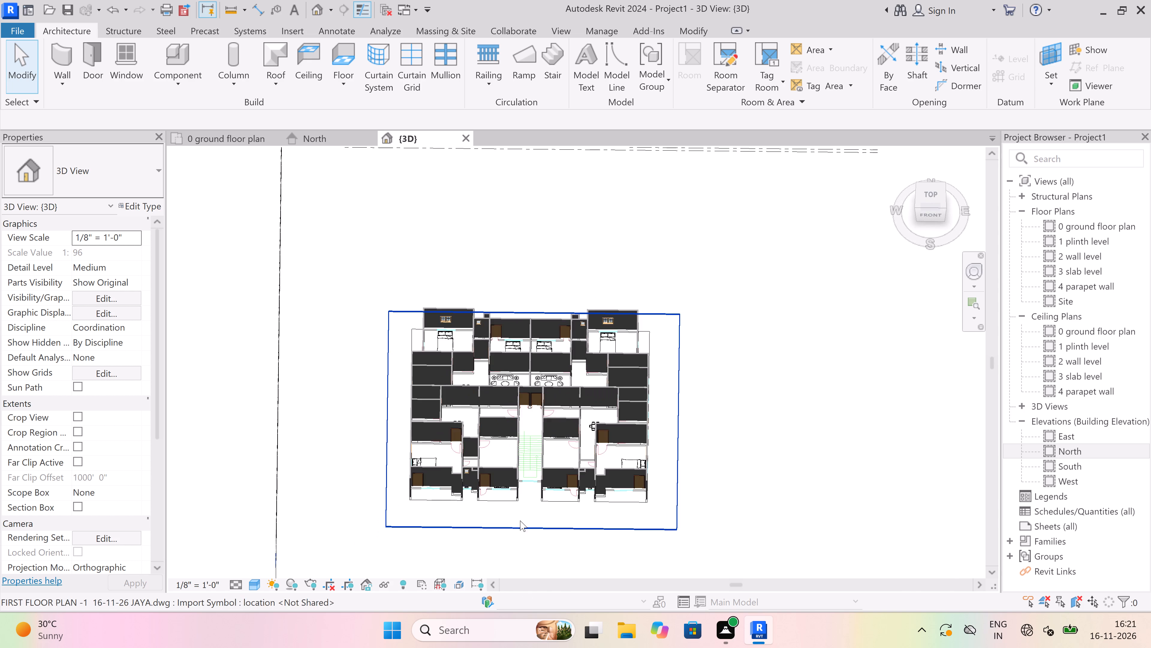
scroll(520, 520, "up", 7)
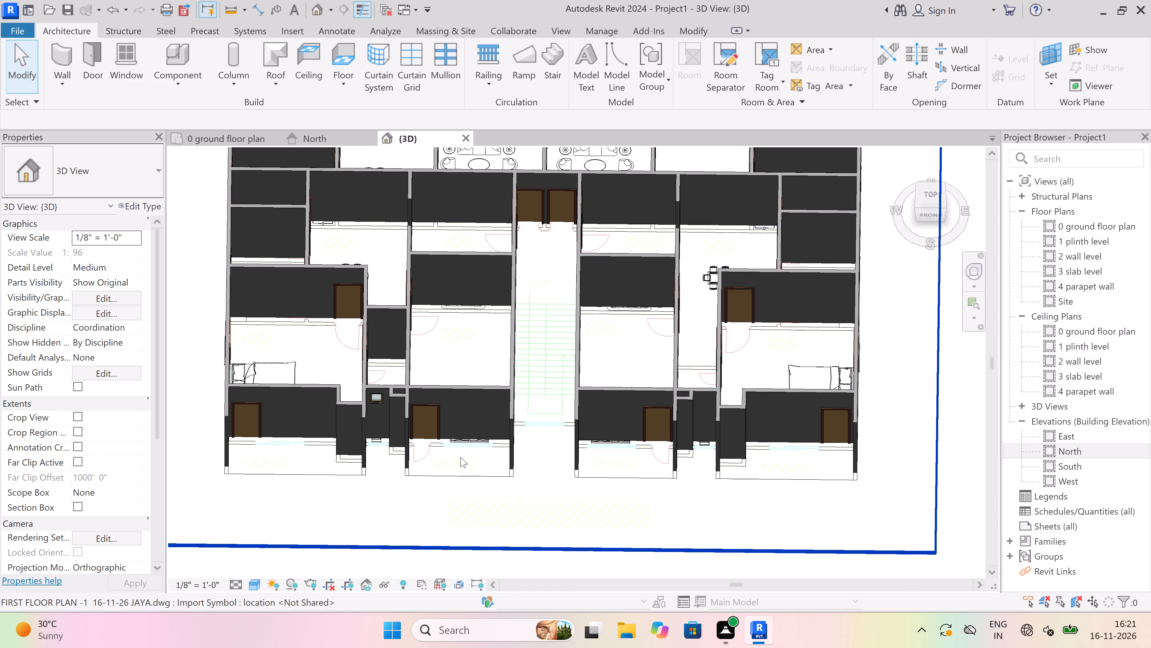
scroll(444, 442, "down", 8)
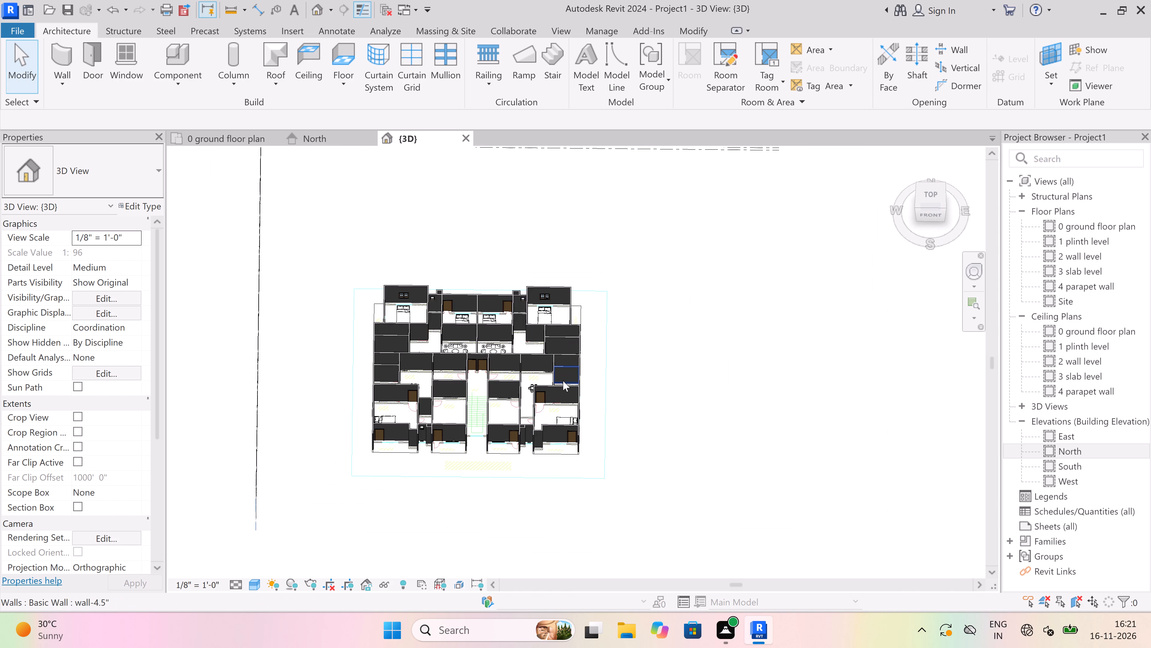
middle_click_drag(563, 379, 267, 377, "shift")
middle_click_drag(703, 402, 523, 407, "shift")
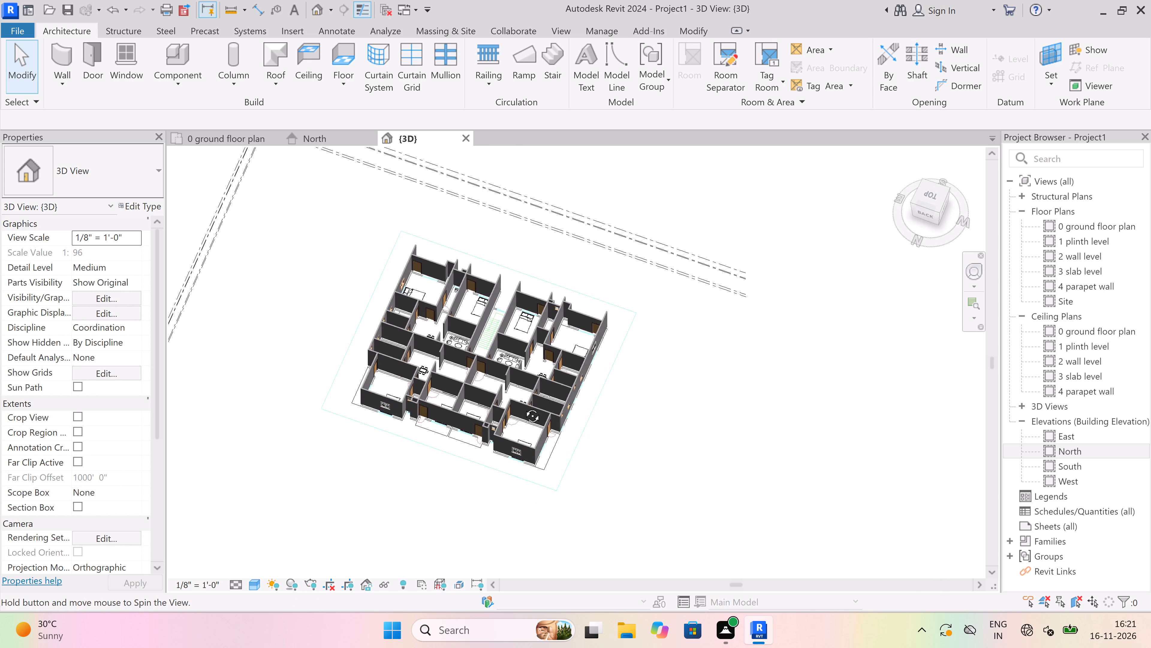
middle_click_drag(523, 407, 550, 370, "shift")
scroll(451, 439, "up", 7)
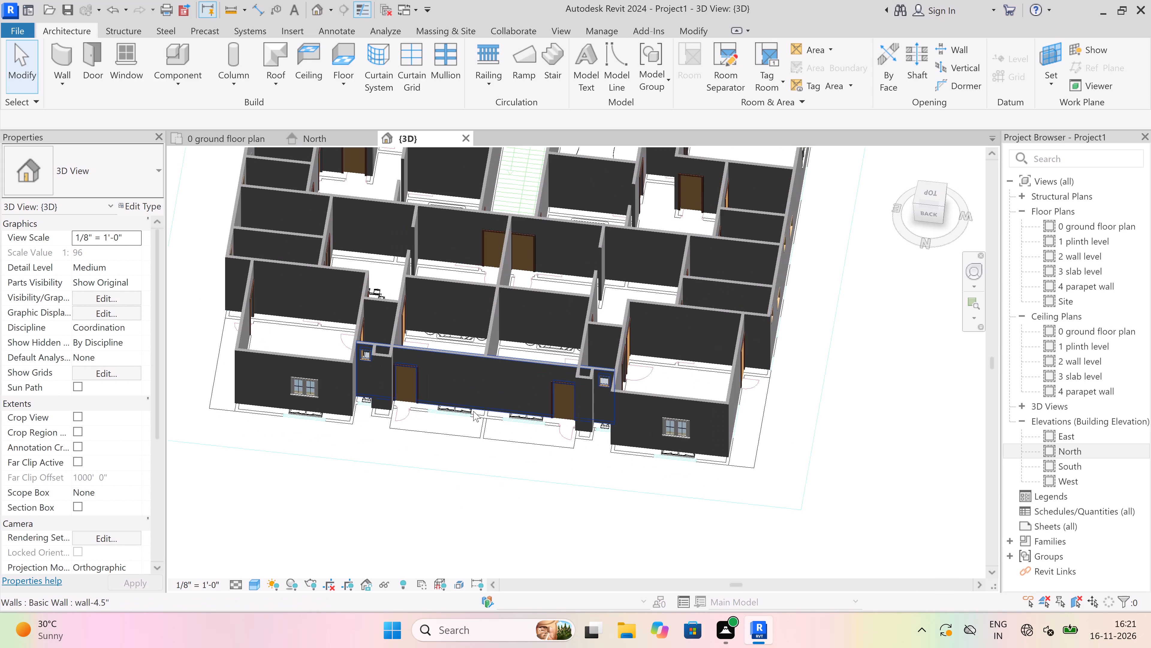
scroll(469, 413, "up", 1, "shift")
middle_click_drag(467, 415, 460, 338, "shift")
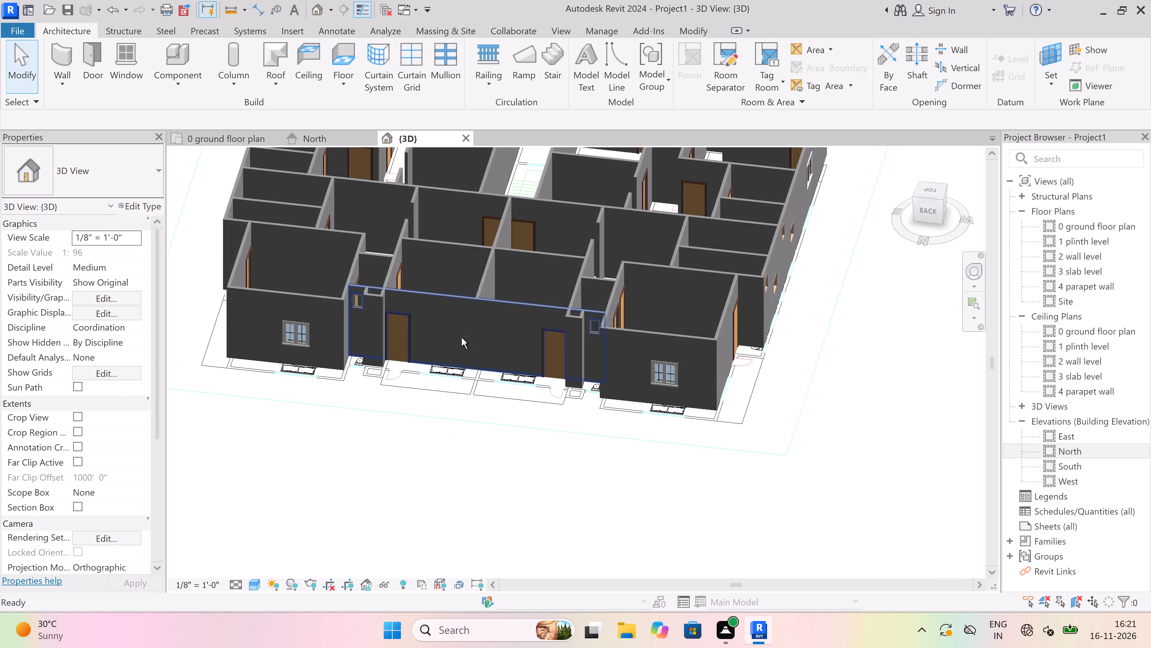
scroll(464, 337, "up", 1)
Check the North elevation and the 0 ground floor plan, and return to the 3D view of the north wall.
left_click(343, 131)
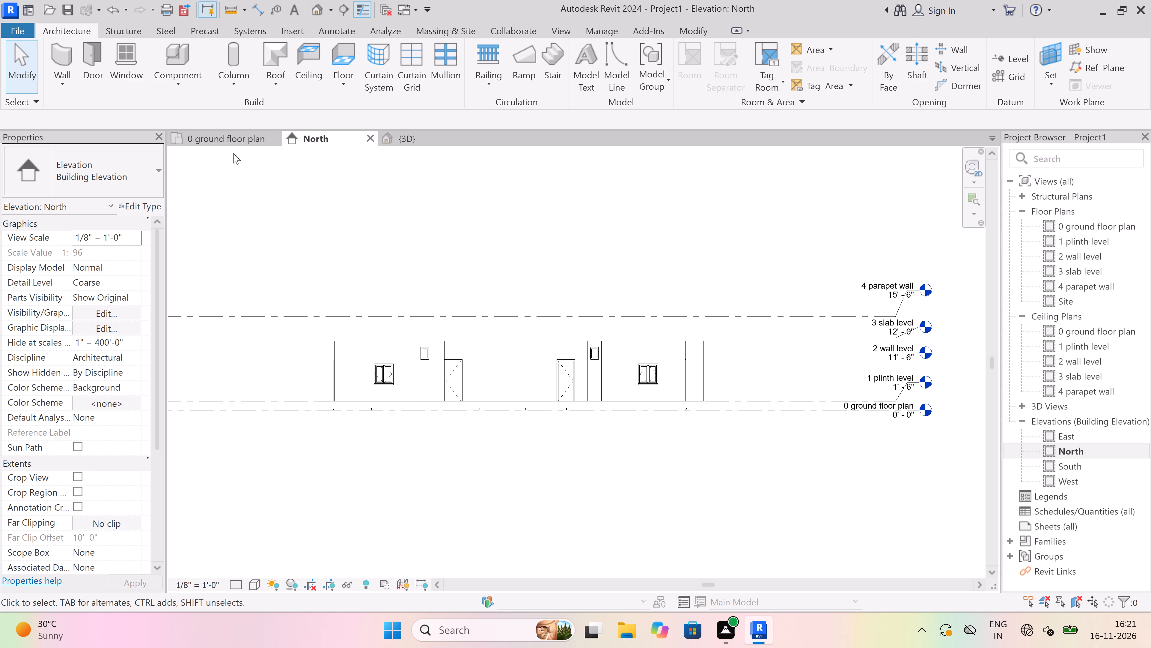
left_click(218, 139)
scroll(438, 372, "down", 4)
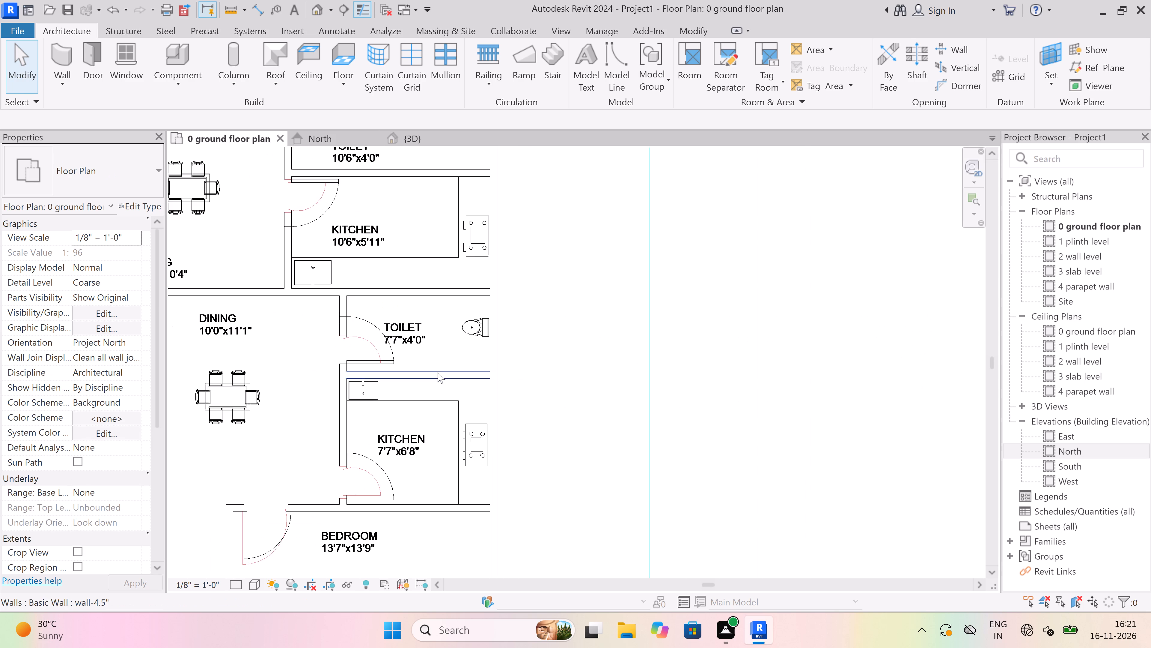
left_click(451, 143)
scroll(665, 349, "up", 2)
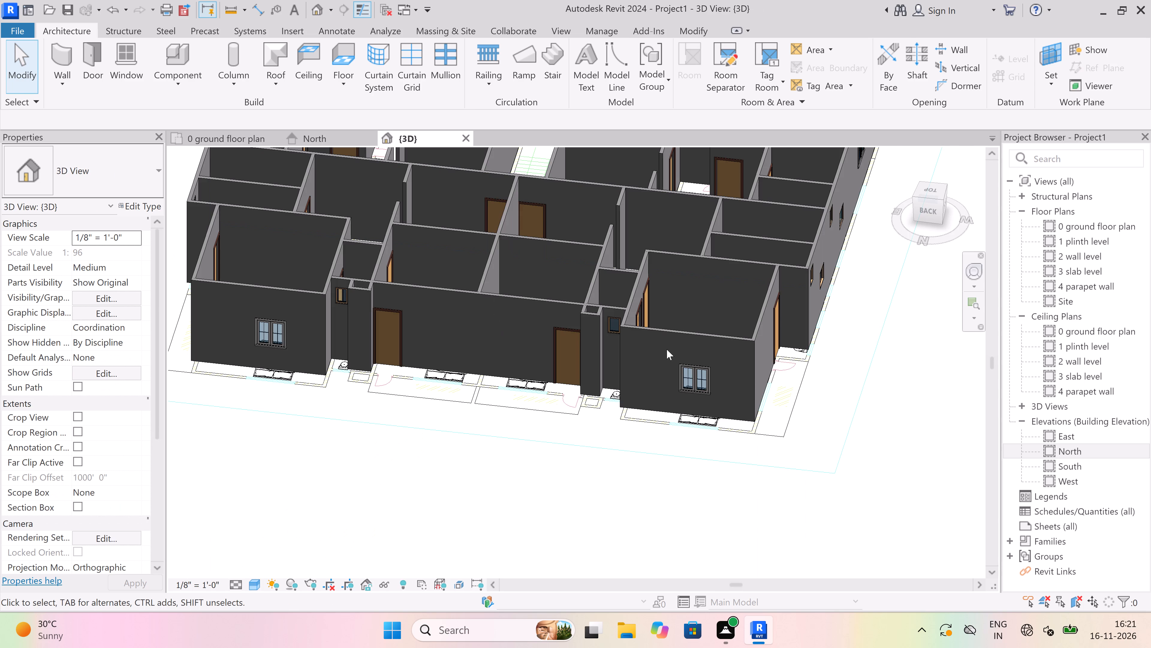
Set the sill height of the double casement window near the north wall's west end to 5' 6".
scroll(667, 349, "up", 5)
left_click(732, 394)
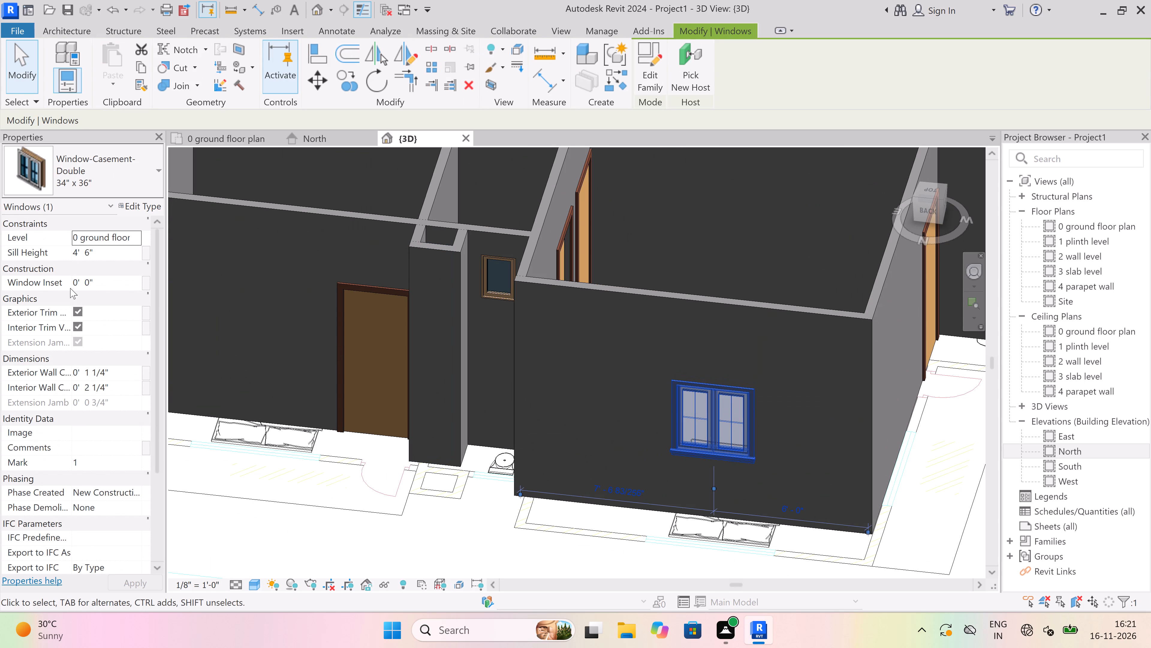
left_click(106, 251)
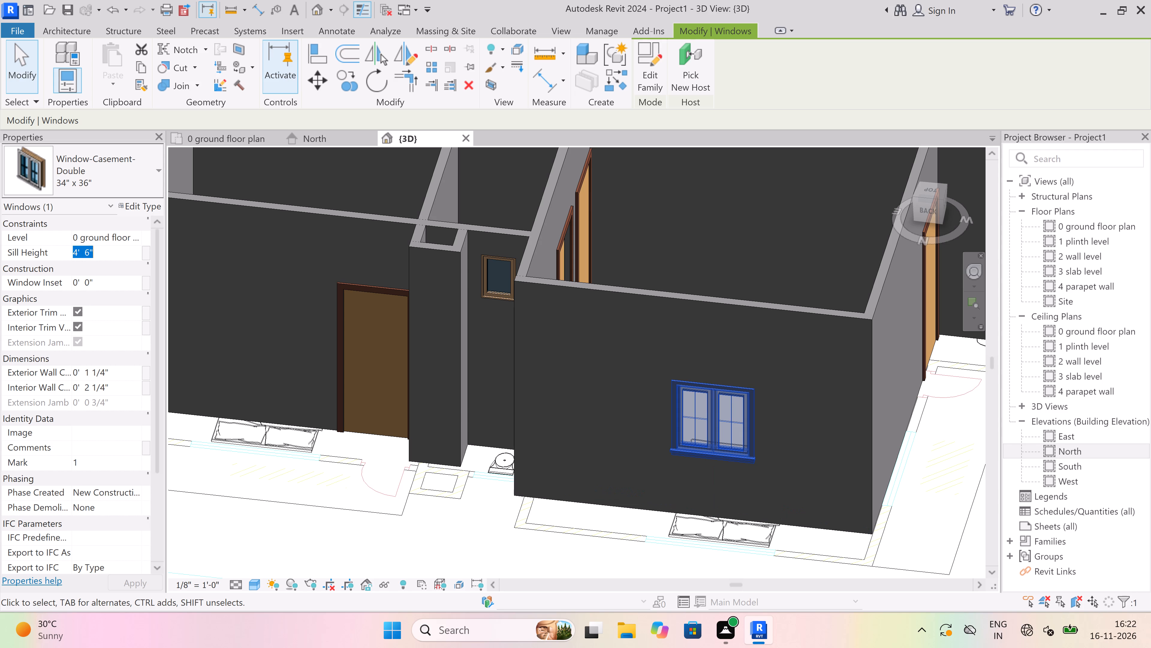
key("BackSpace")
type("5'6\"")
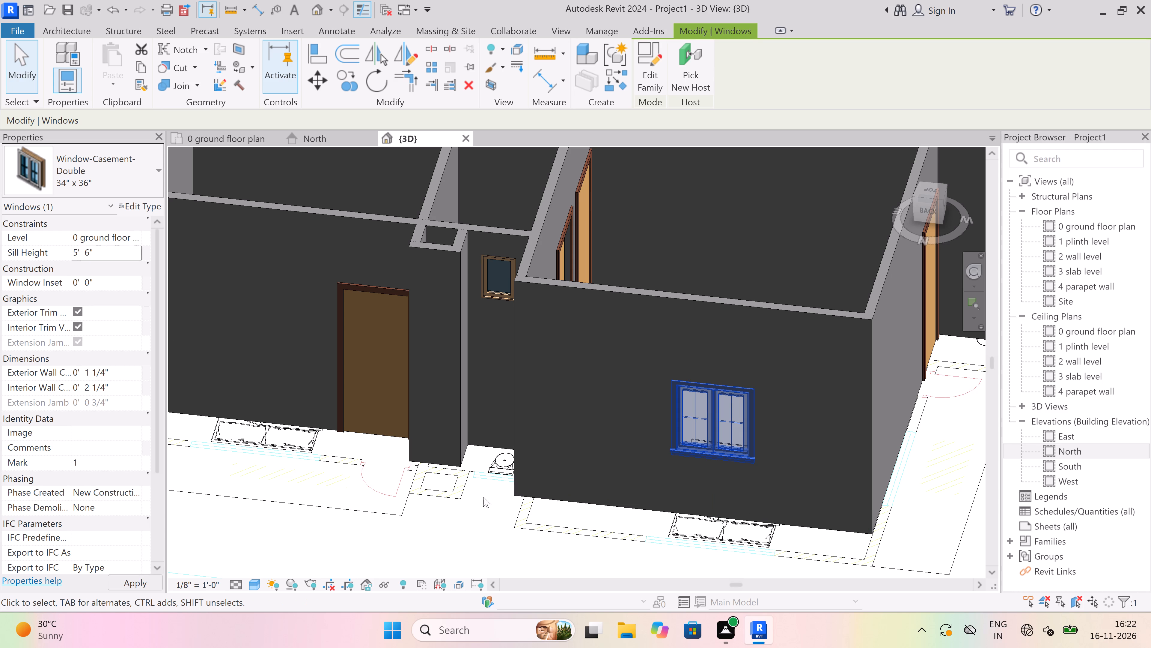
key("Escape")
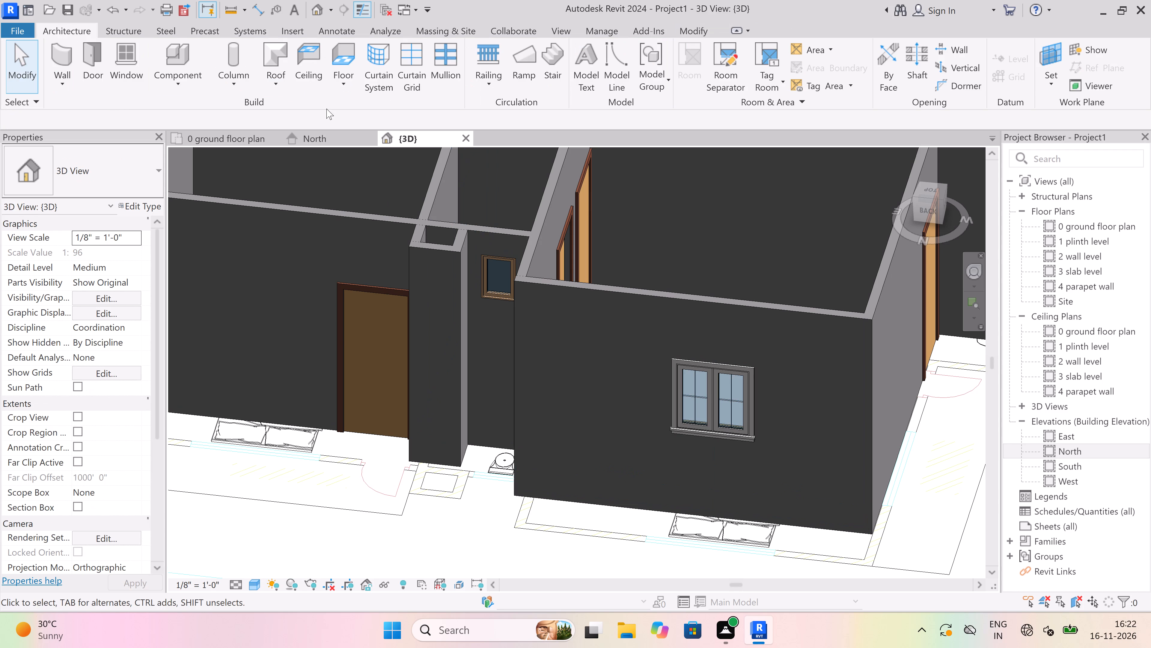
Open the North elevation and compare the casement window's top with the door and the toilet window.
left_click(337, 142)
scroll(644, 361, "up", 2)
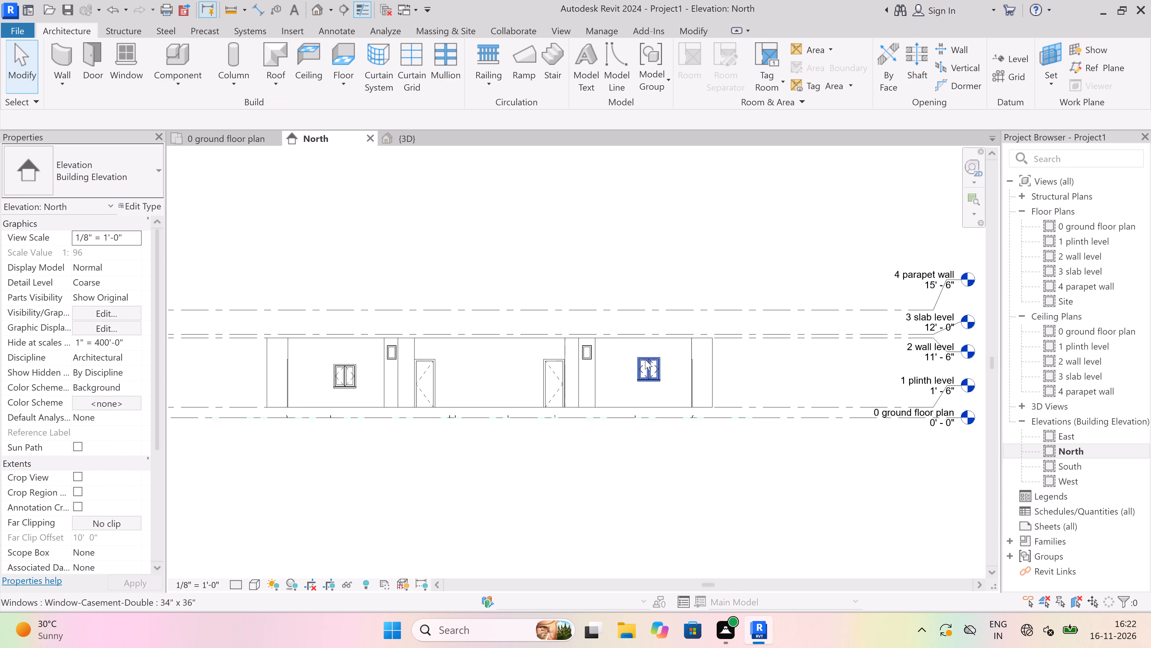
scroll(645, 359, "up", 9)
scroll(310, 357, "up", 2)
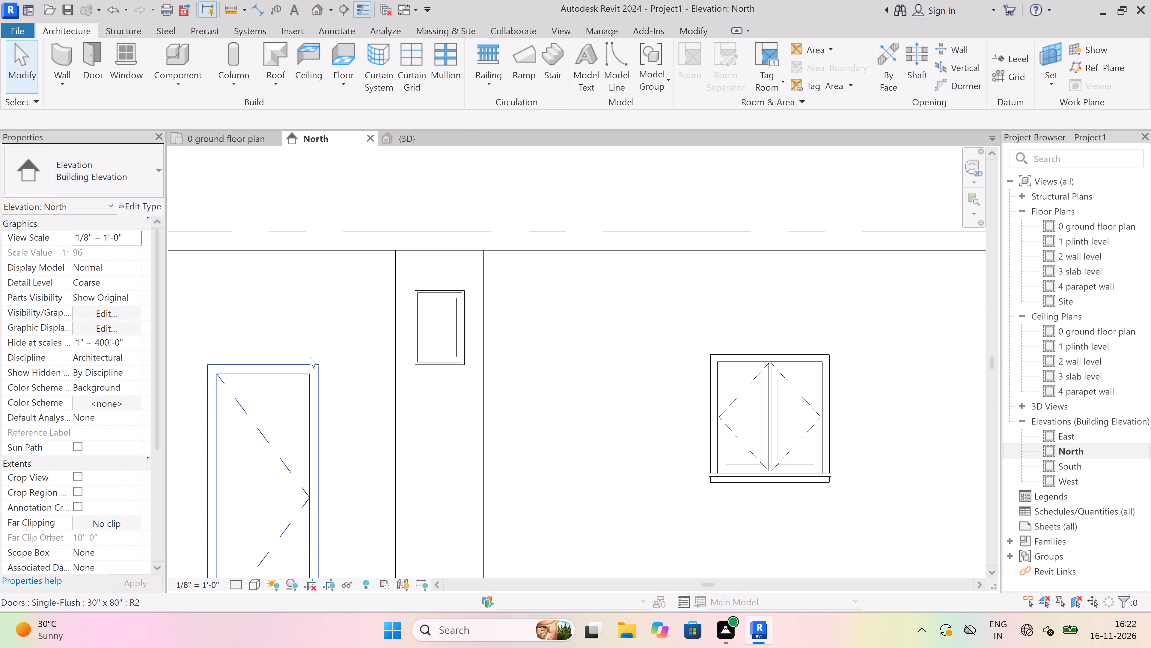
scroll(307, 359, "up", 2)
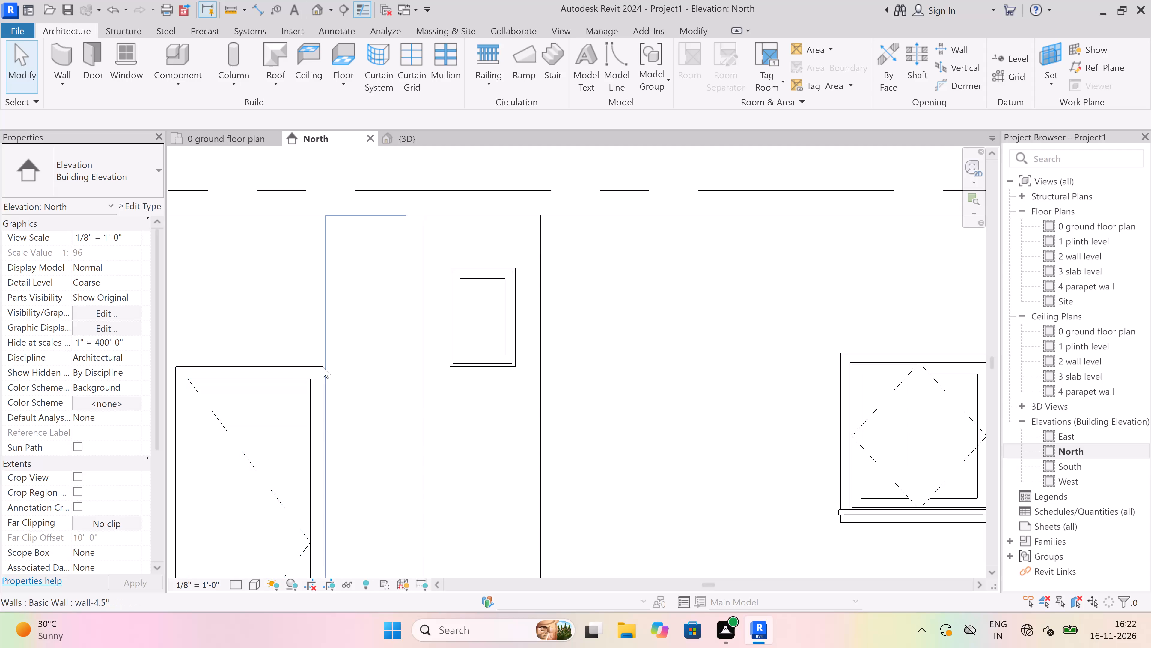
scroll(310, 356, "down", 4)
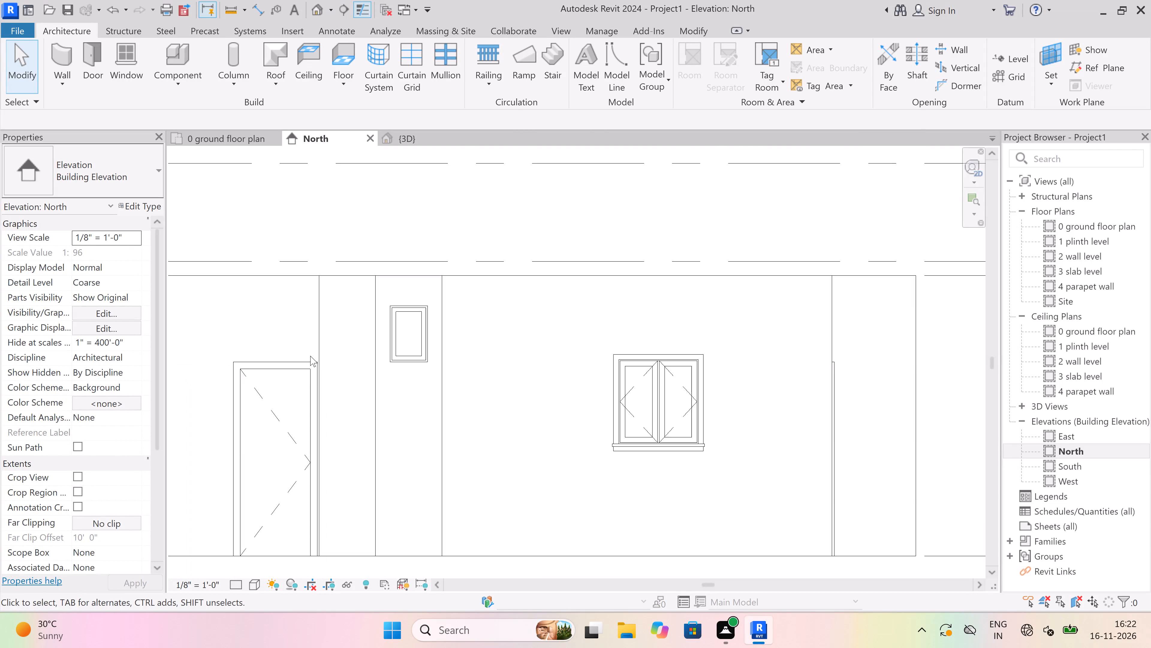
scroll(310, 356, "down", 3)
scroll(310, 358, "up", 3)
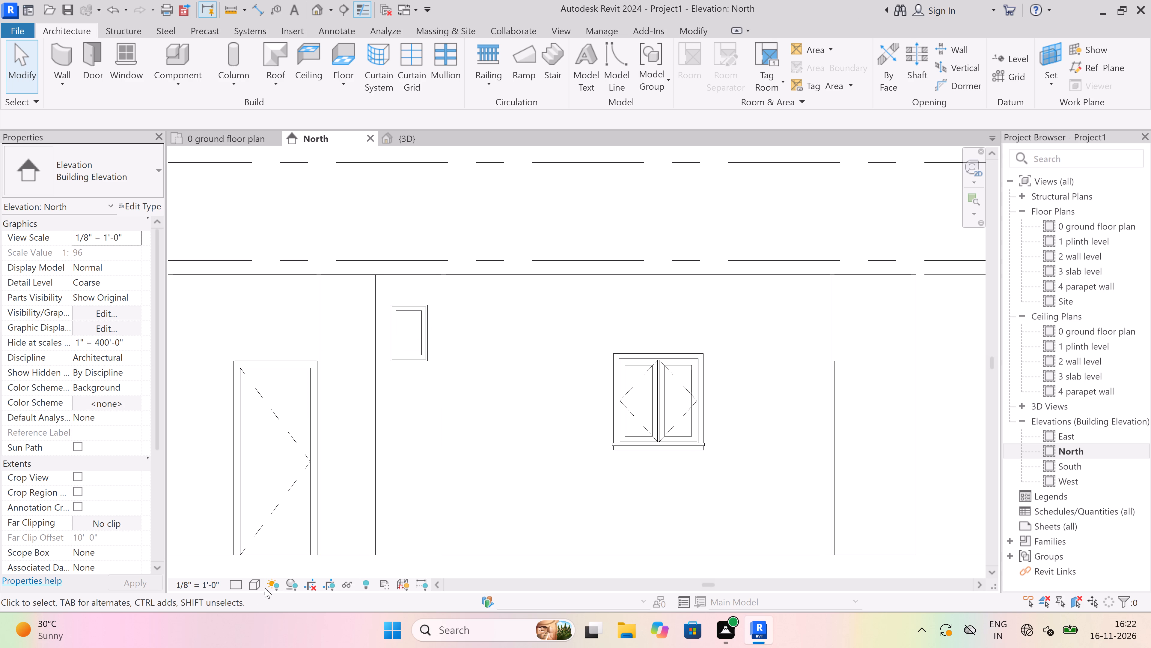
Return to the 3D view and set the sill height of the same north wall casement window to 5' 0".
left_click(409, 134)
scroll(552, 390, "down", 2)
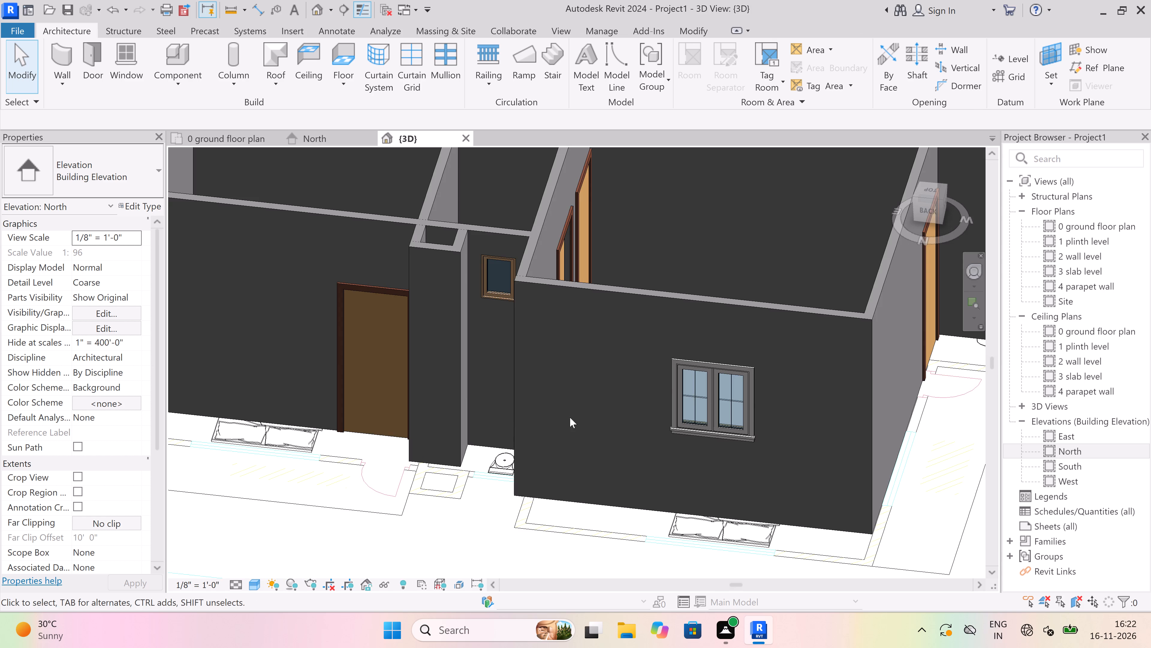
scroll(570, 417, "down", 2)
scroll(594, 407, "up", 7)
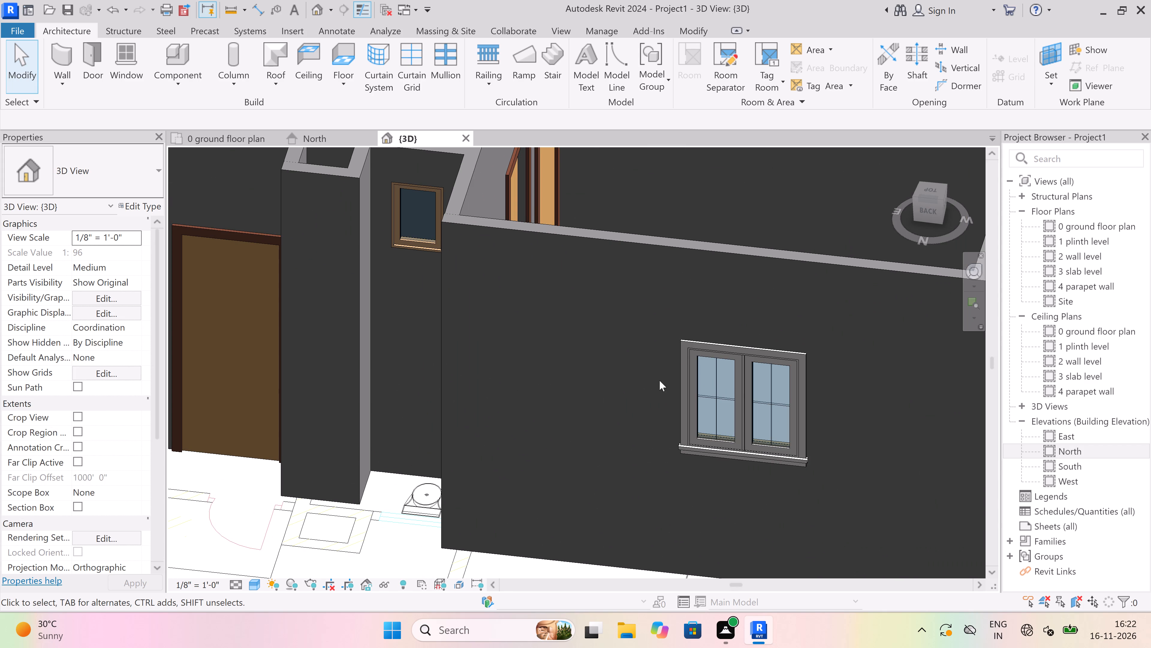
left_click(742, 344)
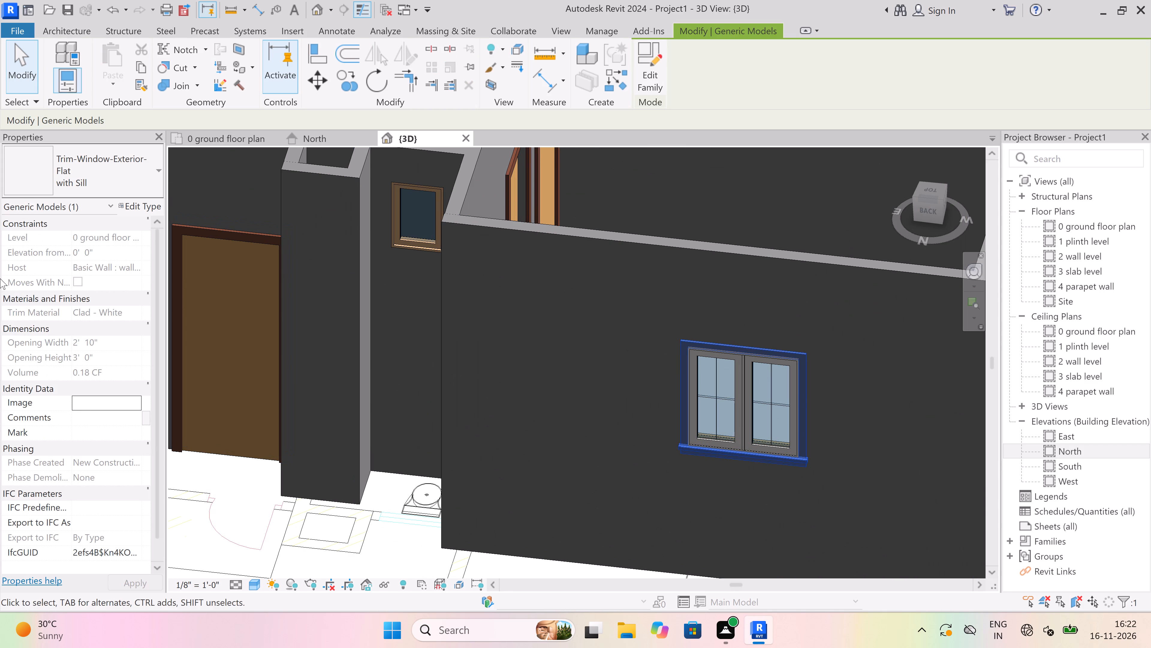
scroll(3, 273, "up", 5)
scroll(91, 254, "up", 3)
key("Escape")
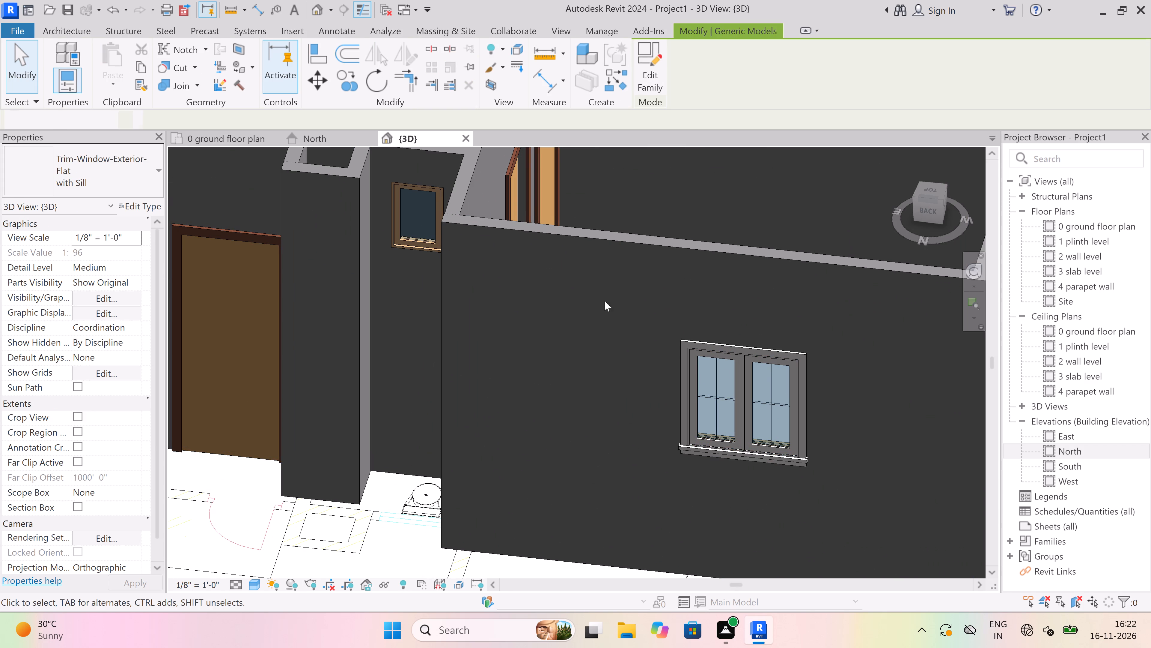
key("Escape")
left_click(692, 343)
left_click(116, 245)
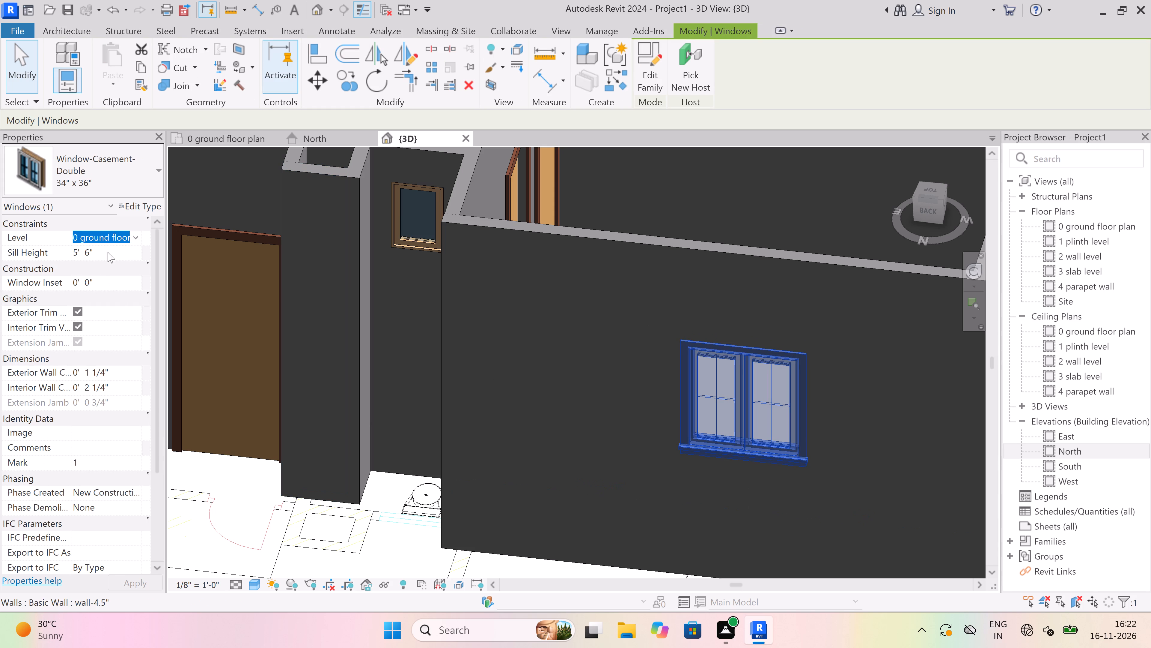
left_click(103, 251)
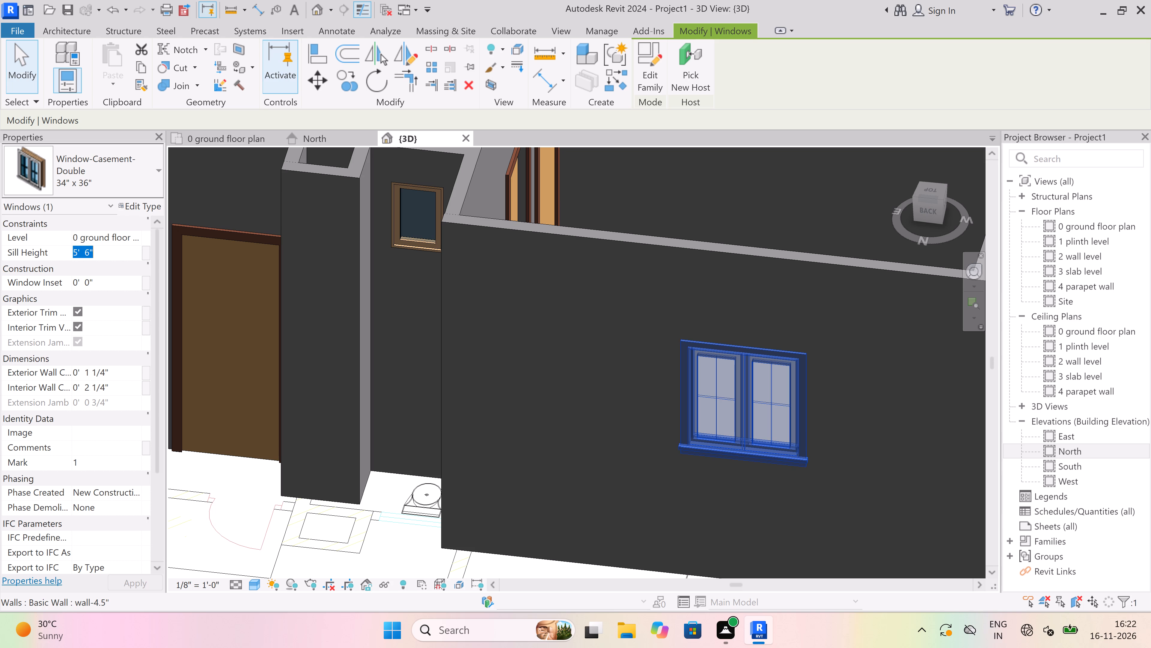
key("BackSpace")
type("5'")
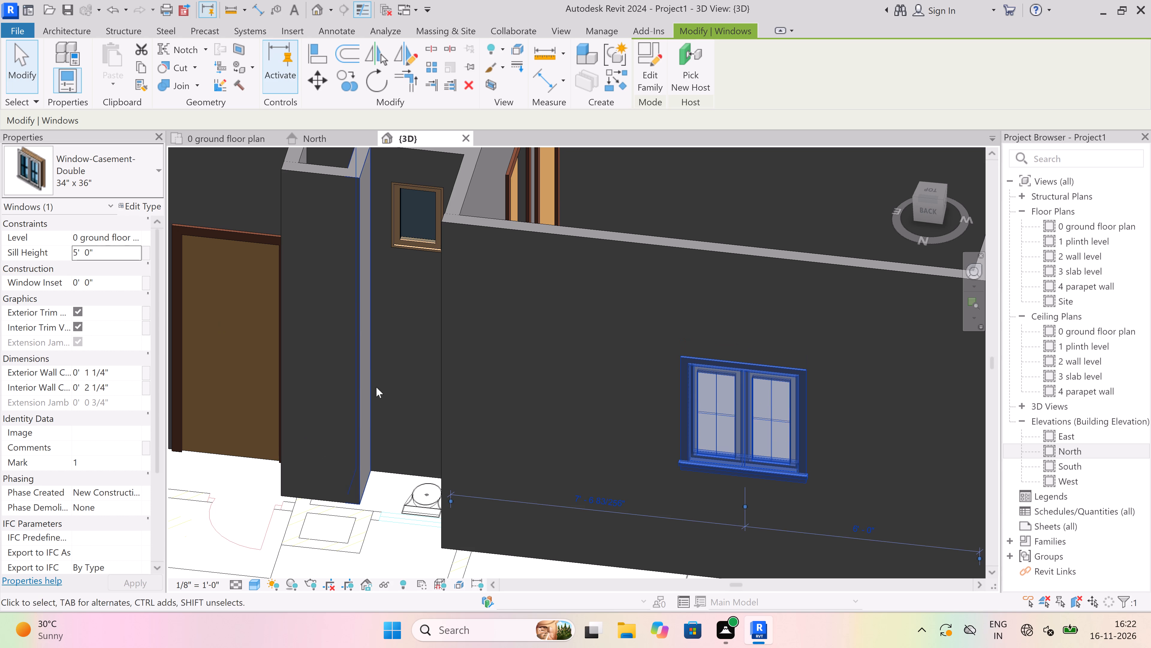
Check the casement window's height against the door and toilet window in the North elevation.
left_click(329, 142)
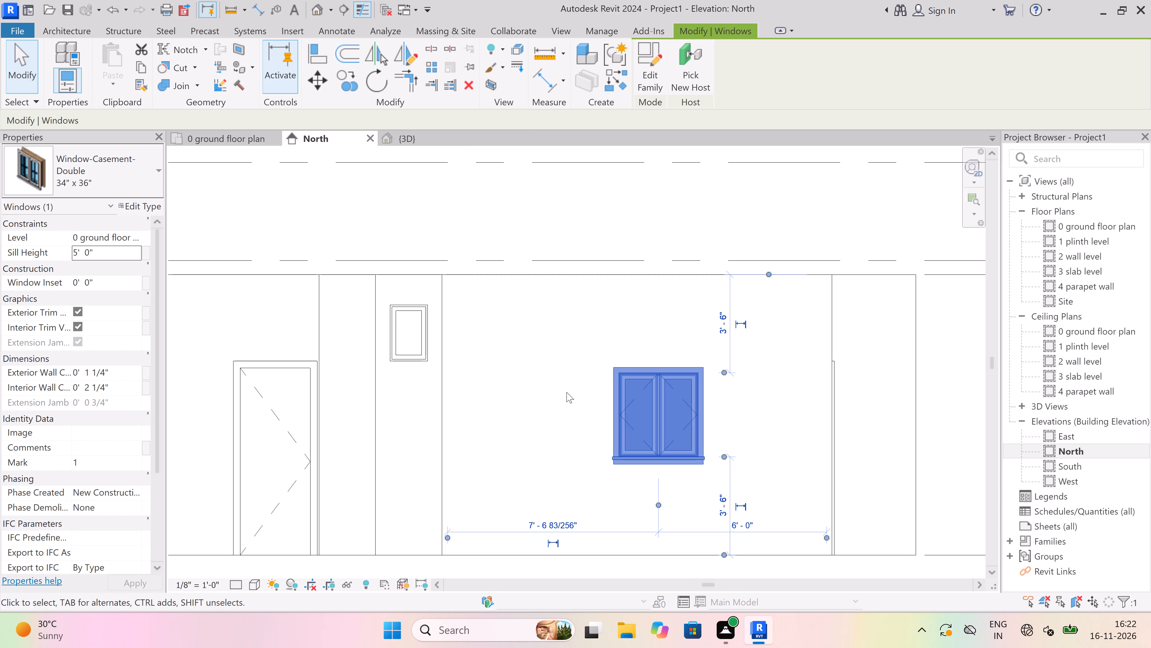
key("Escape")
scroll(333, 358, "up", 2)
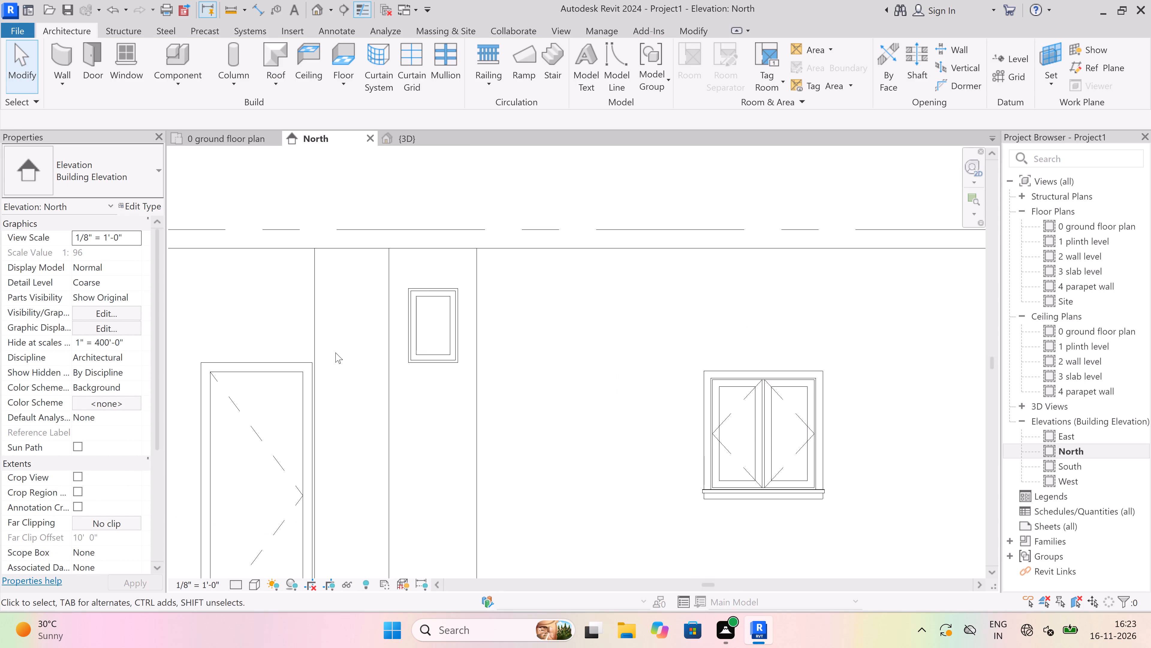
scroll(335, 352, "up", 1)
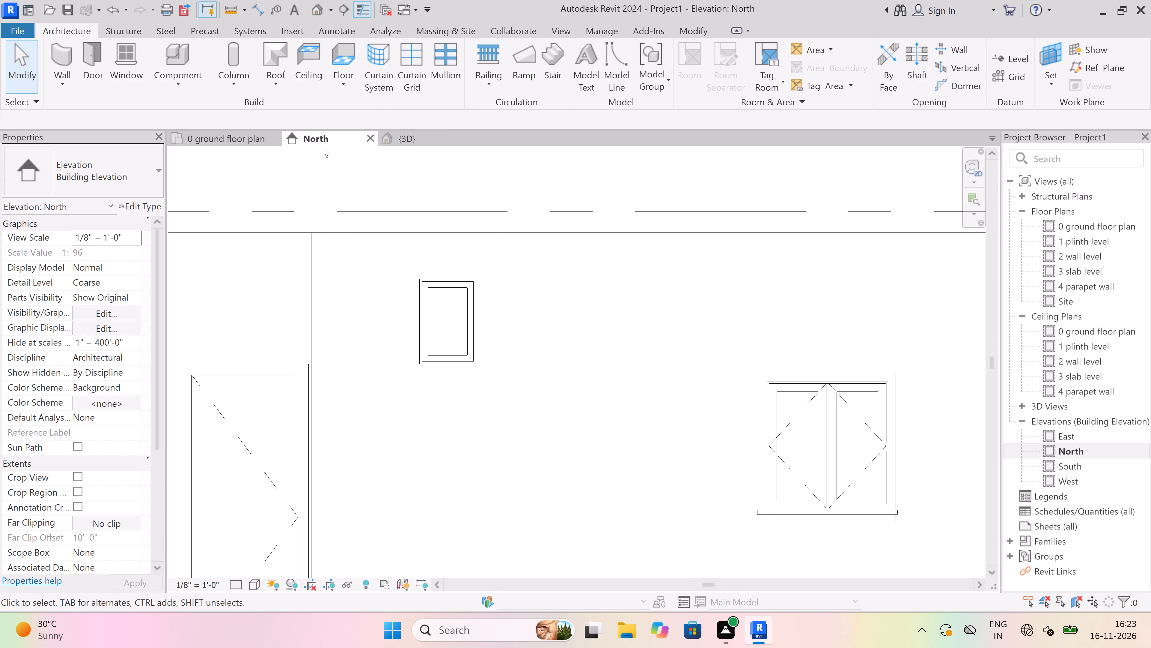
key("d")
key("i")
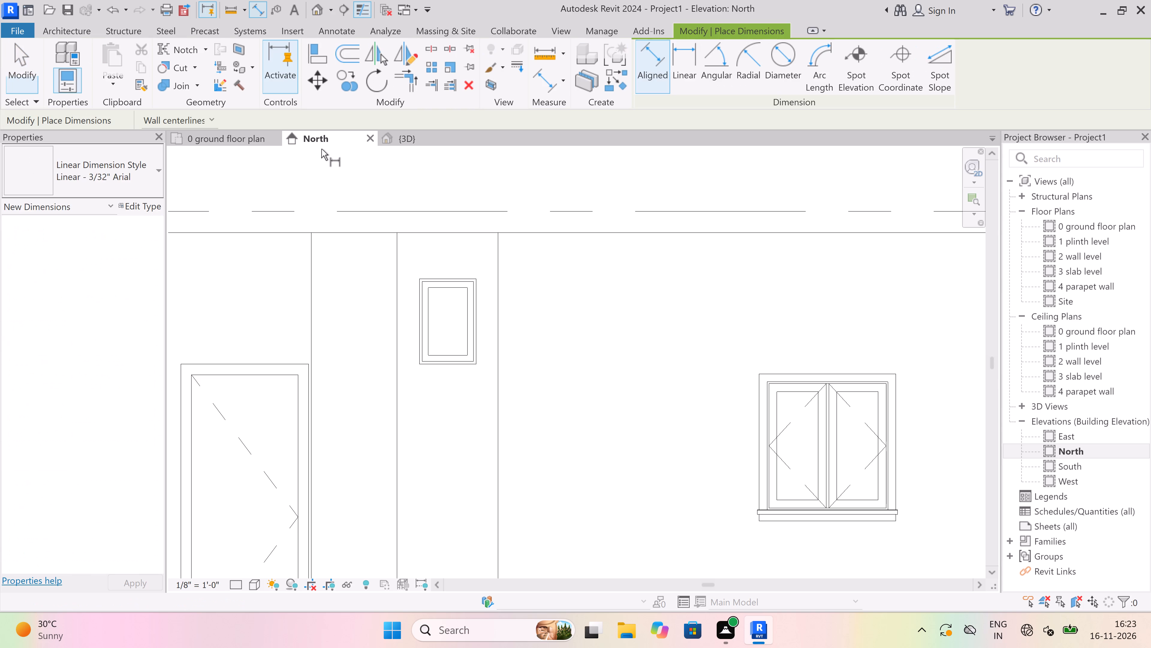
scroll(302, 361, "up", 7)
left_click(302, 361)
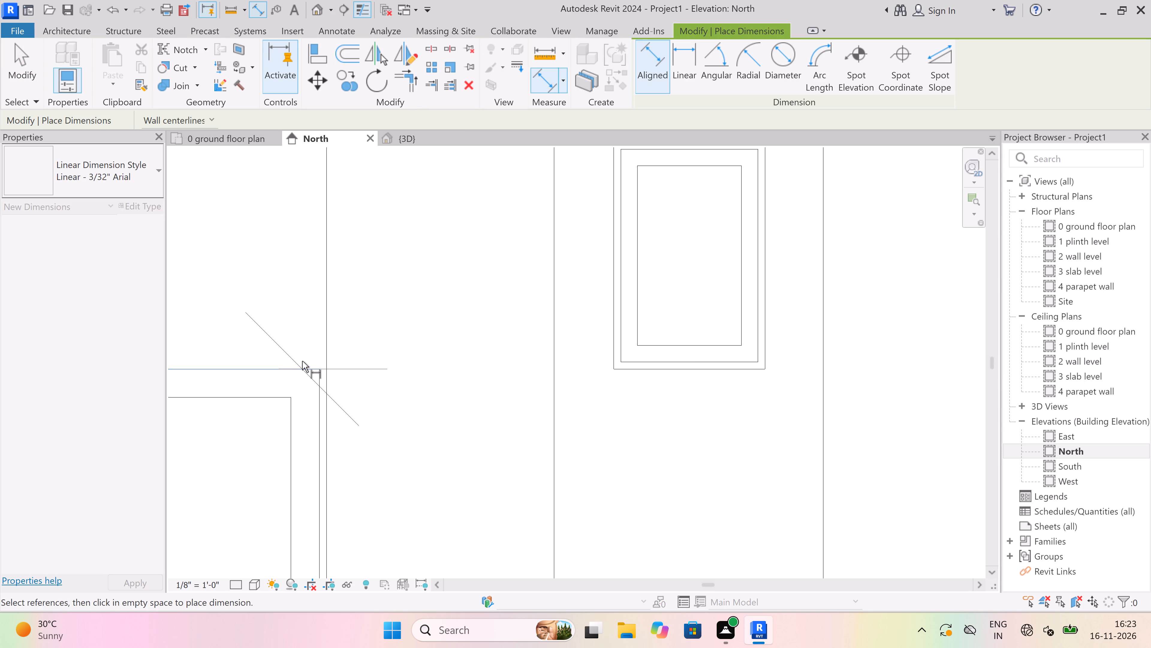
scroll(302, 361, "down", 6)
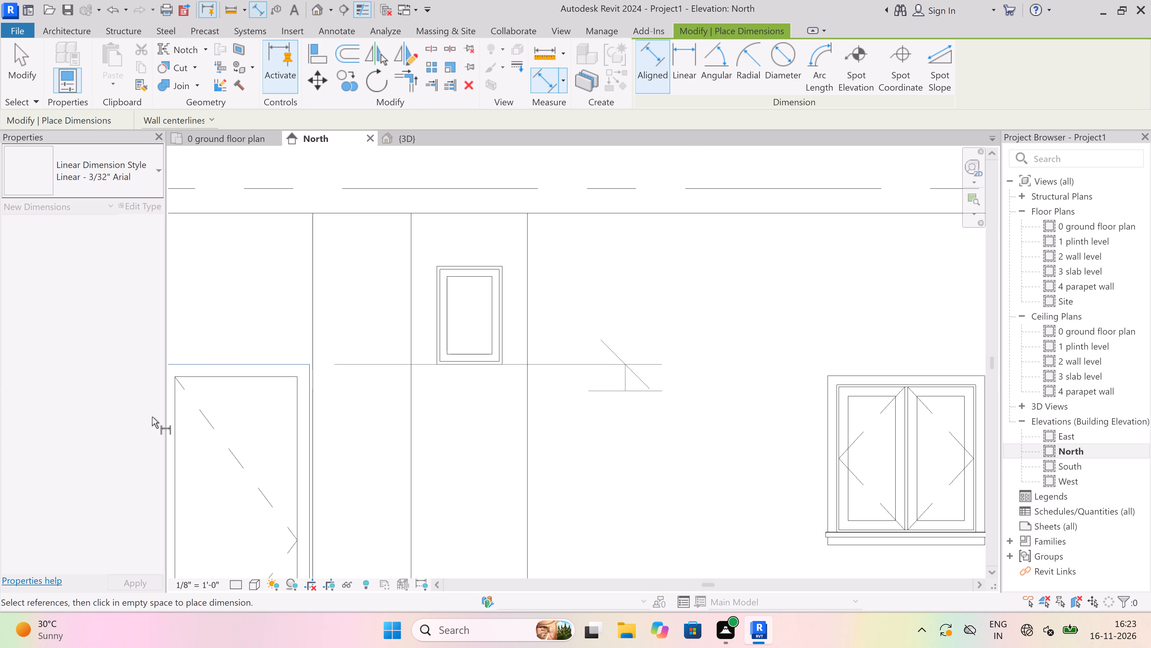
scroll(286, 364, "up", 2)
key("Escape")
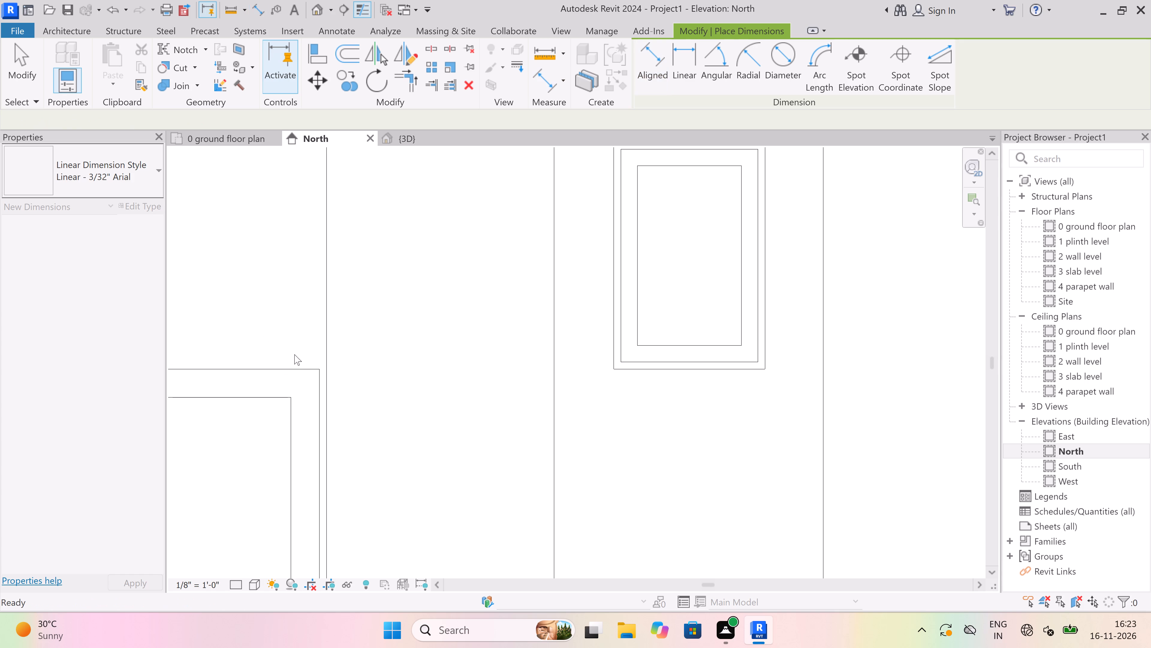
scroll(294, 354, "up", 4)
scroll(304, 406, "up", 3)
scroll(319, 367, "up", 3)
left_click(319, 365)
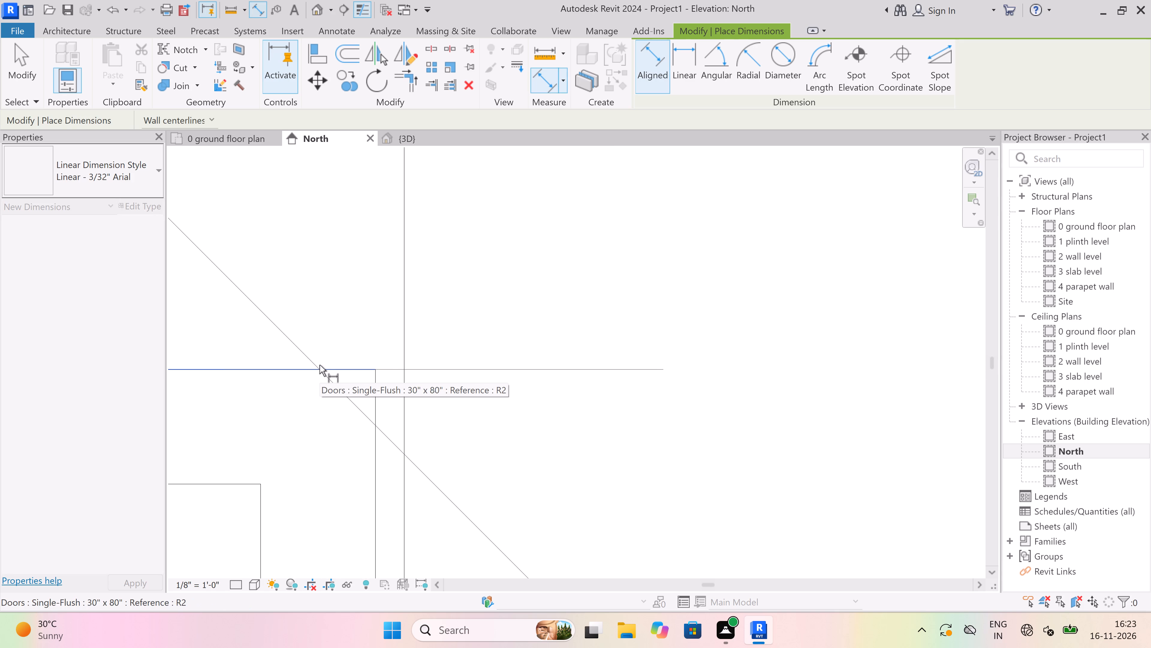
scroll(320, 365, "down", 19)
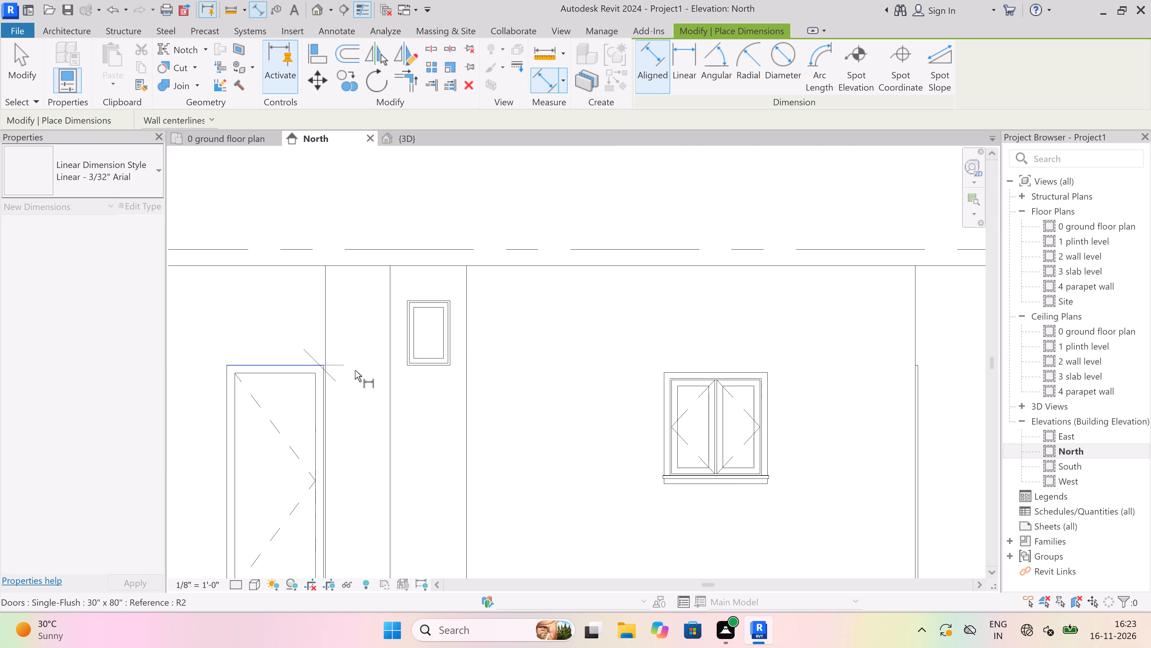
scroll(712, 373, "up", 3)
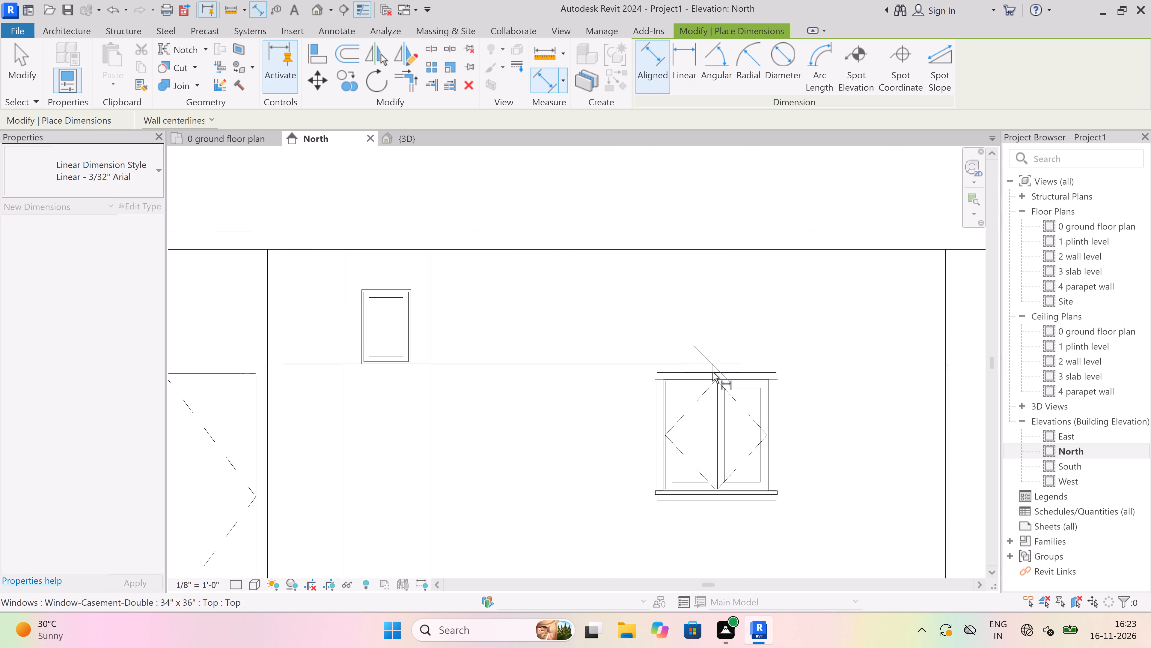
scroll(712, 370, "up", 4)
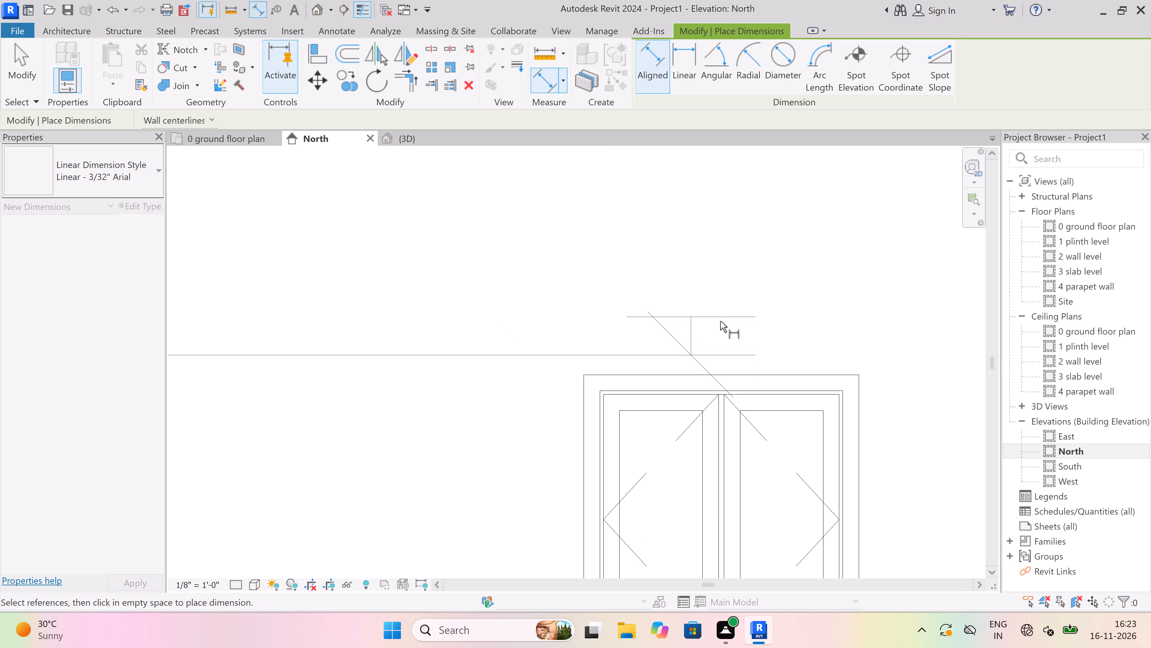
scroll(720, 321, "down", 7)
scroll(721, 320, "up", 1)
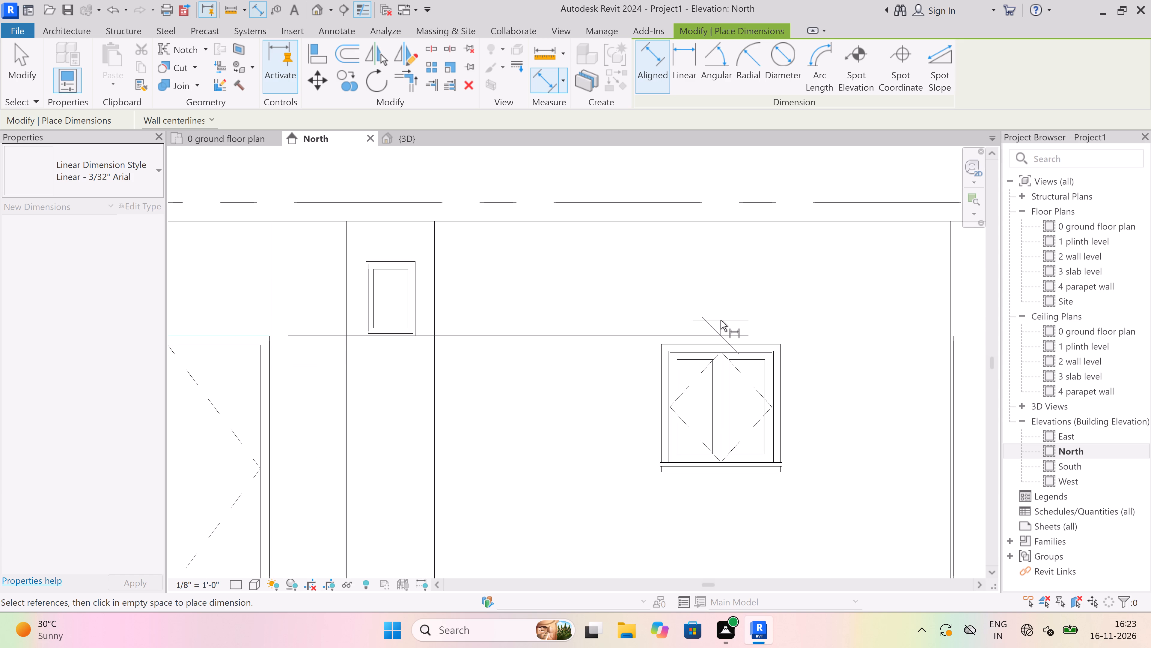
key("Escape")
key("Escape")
Compare the casement window with the door and toilet window in the North elevation, and return to the 3D view of the north wall.
scroll(462, 444, "down", 7)
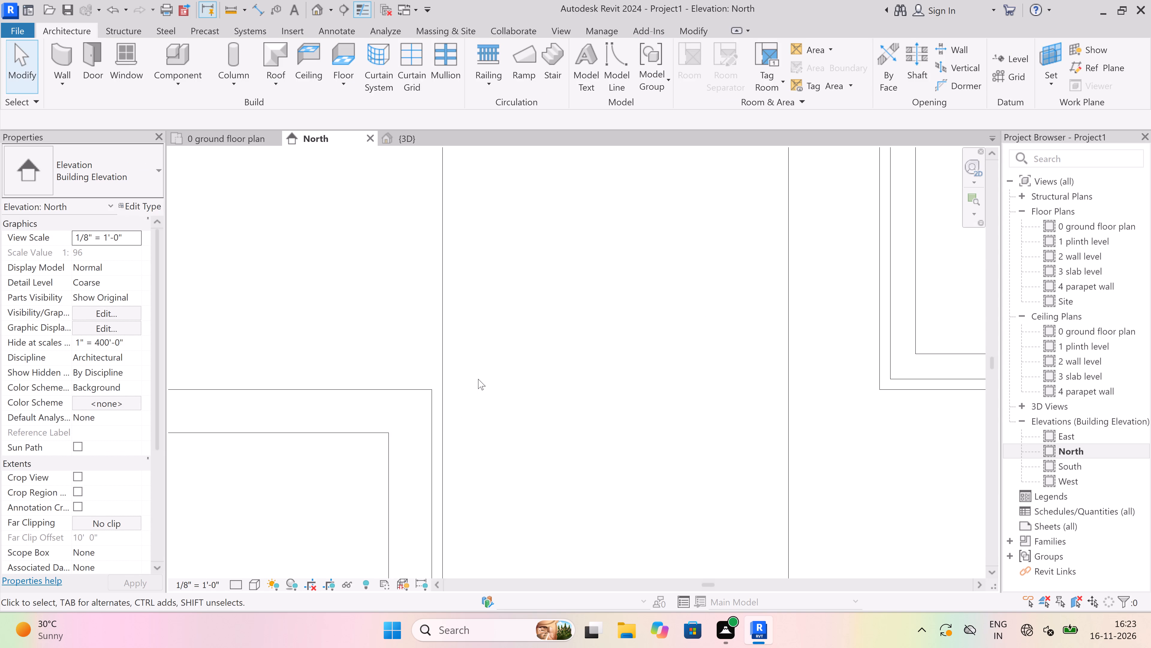
scroll(479, 378, "down", 4)
scroll(548, 387, "down", 4)
scroll(524, 393, "down", 8)
scroll(664, 390, "up", 3)
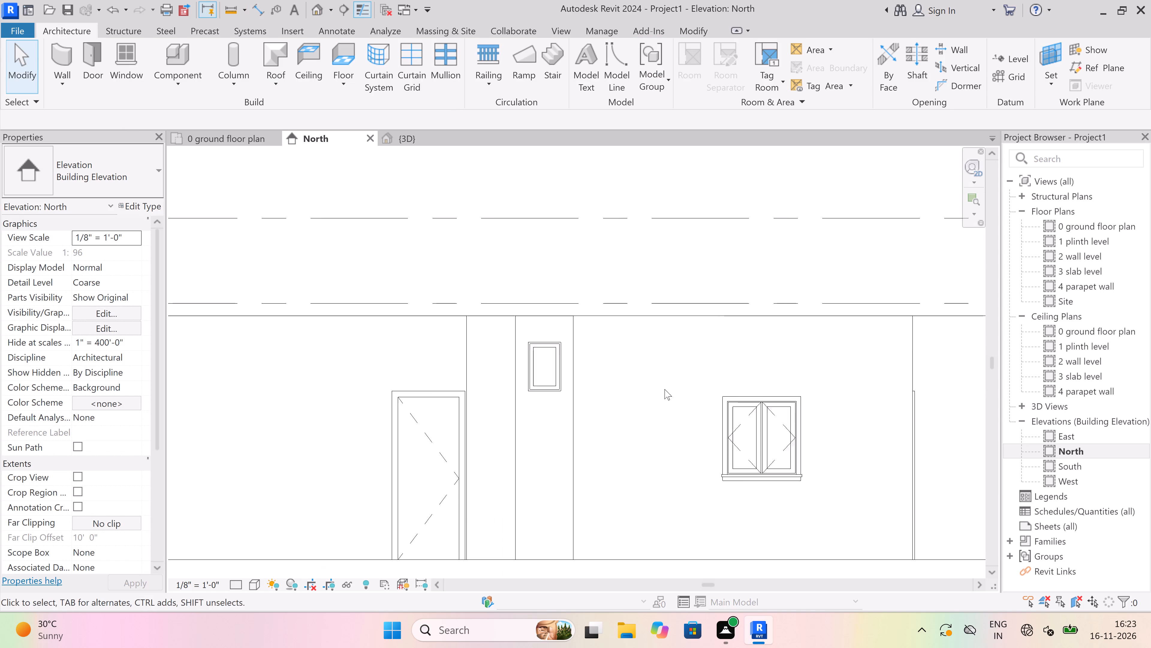
scroll(729, 420, "up", 2)
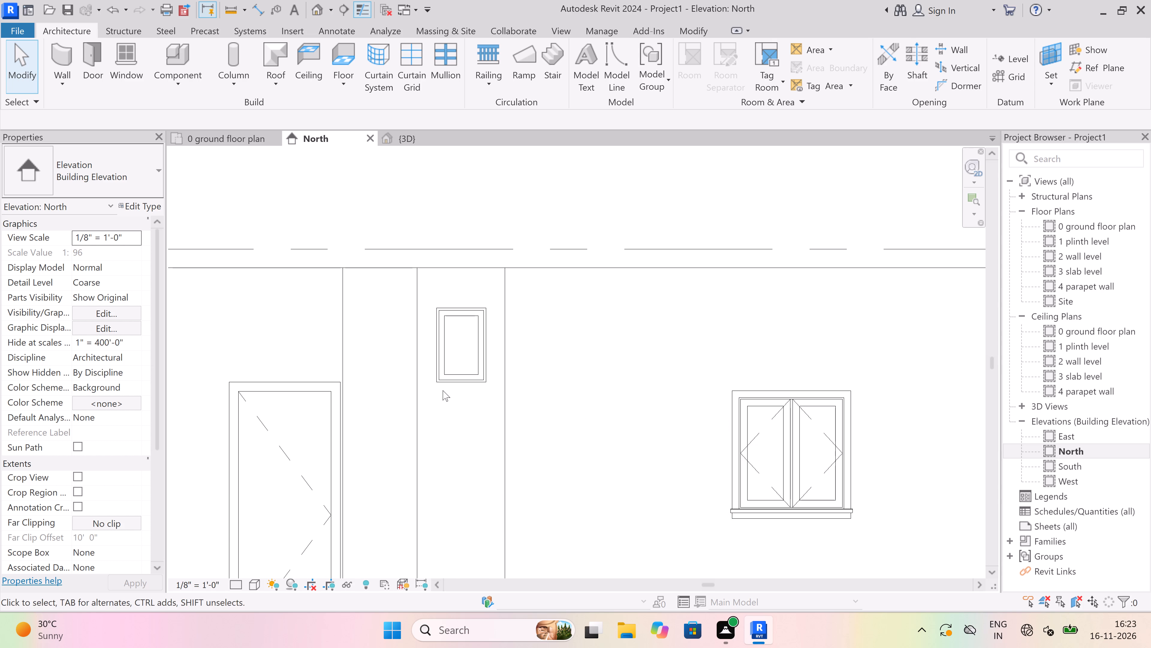
left_click(254, 135)
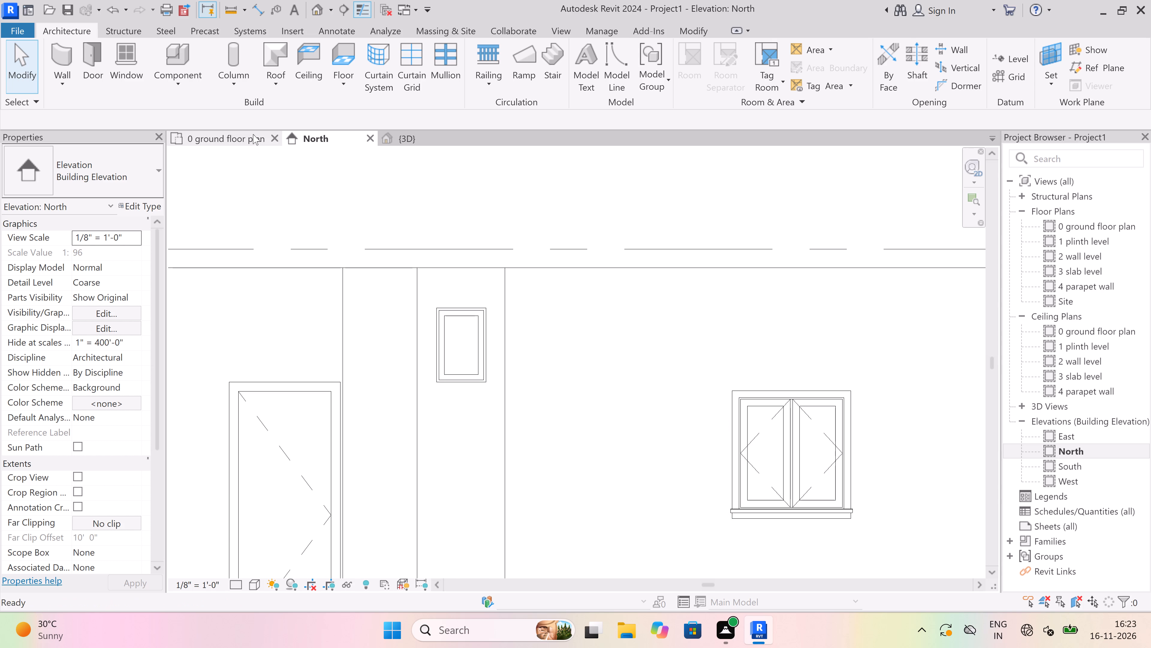
scroll(504, 368, "down", 2)
left_click(437, 133)
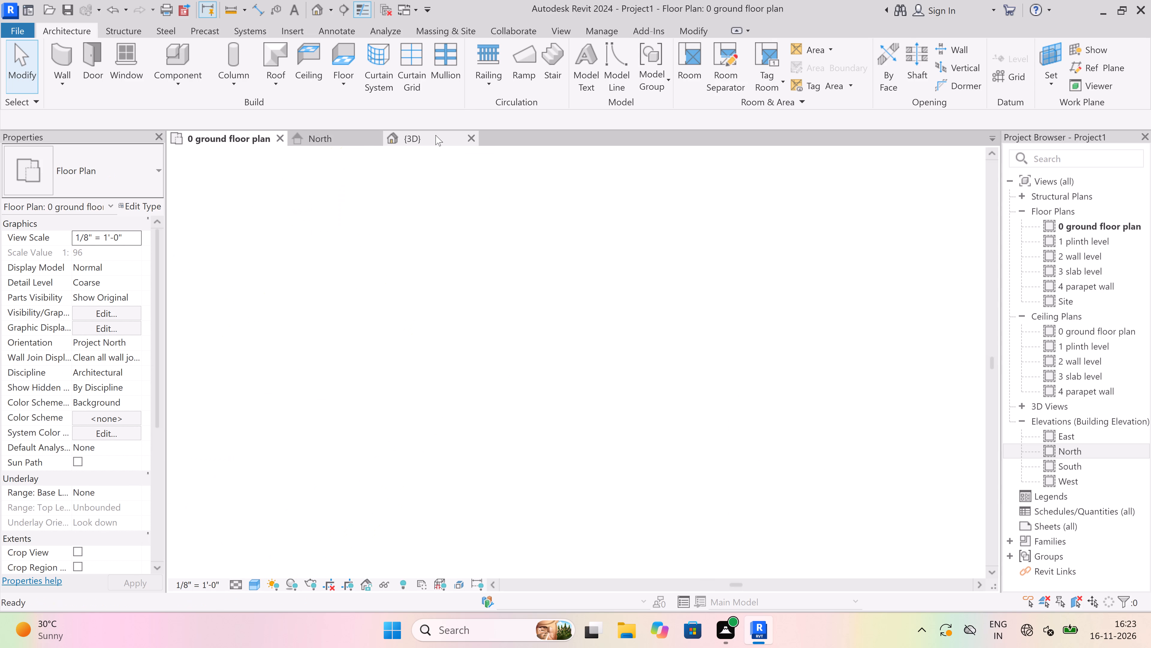
scroll(526, 356, "down", 3)
scroll(581, 369, "down", 1)
scroll(681, 392, "down", 3)
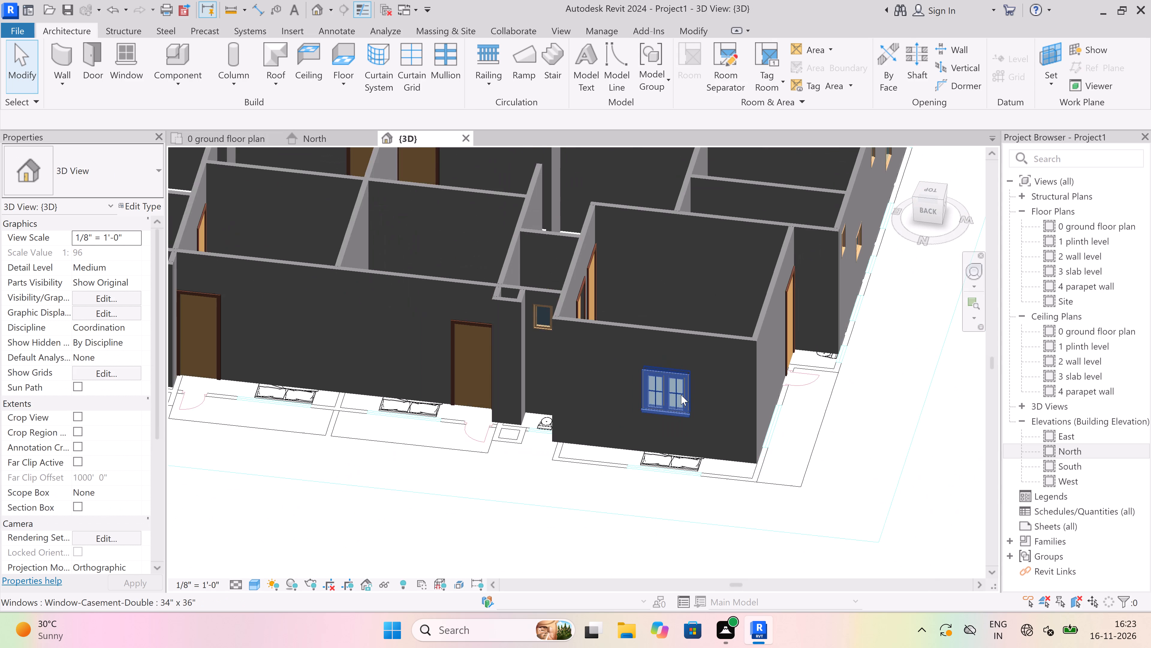
Examine the north wall's windows and doors in 3D, and review the window locations in the 0 ground floor plan.
scroll(681, 395, "down", 6)
scroll(422, 394, "up", 3)
scroll(401, 317, "up", 3)
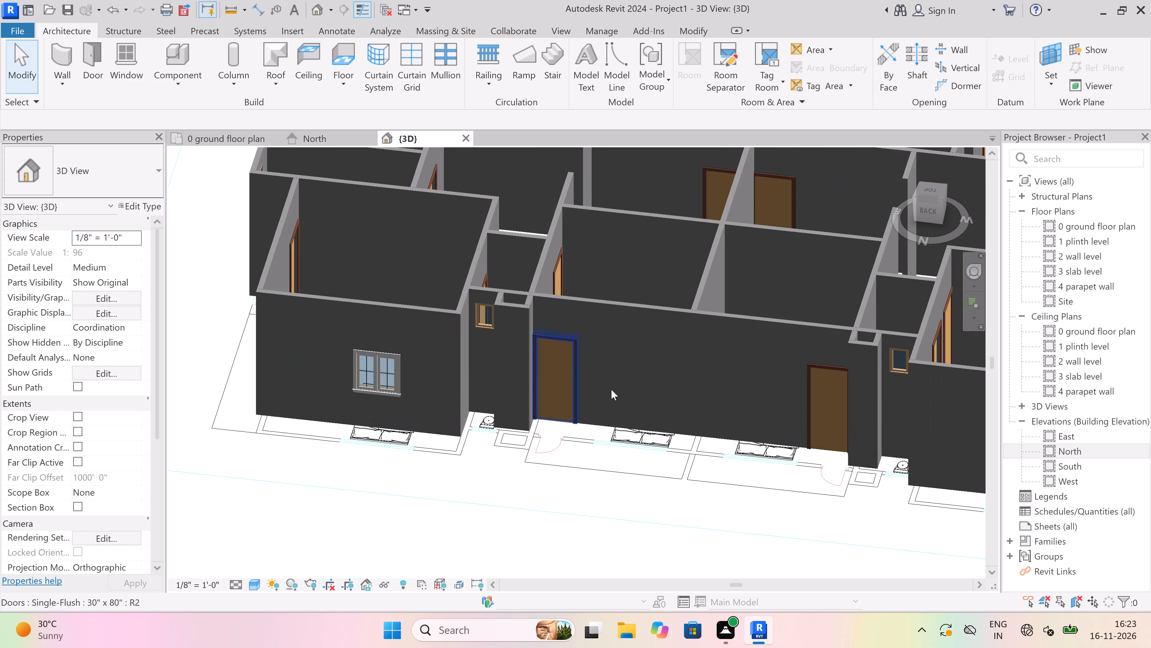
scroll(615, 380, "up", 2)
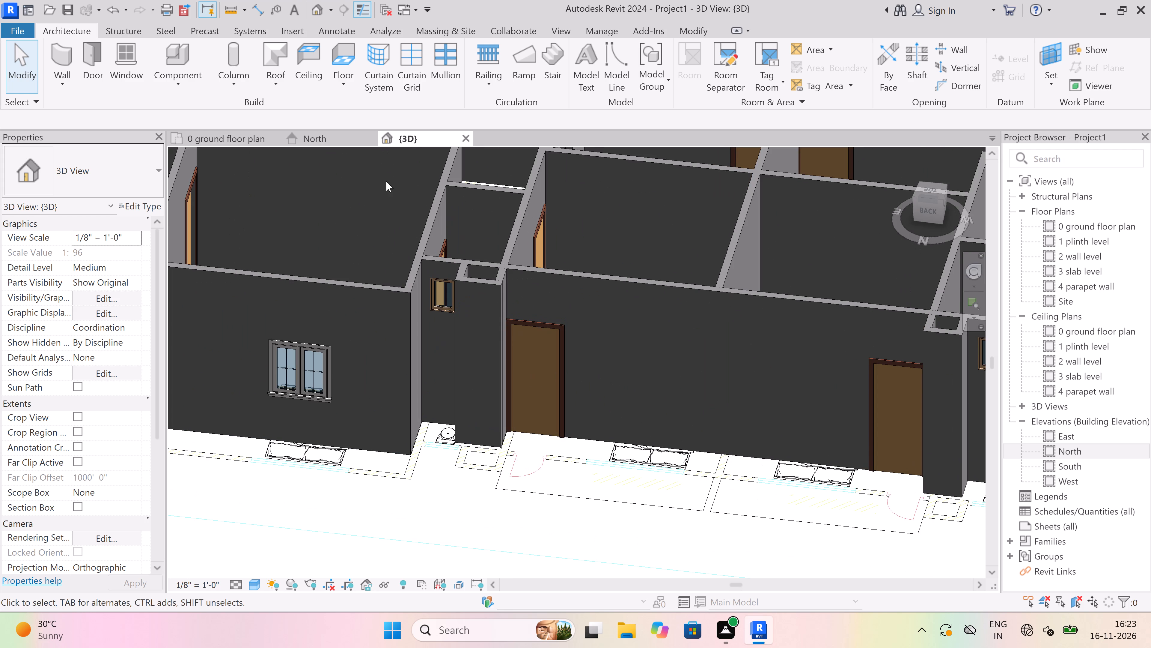
left_click(242, 141)
scroll(531, 340, "down", 3)
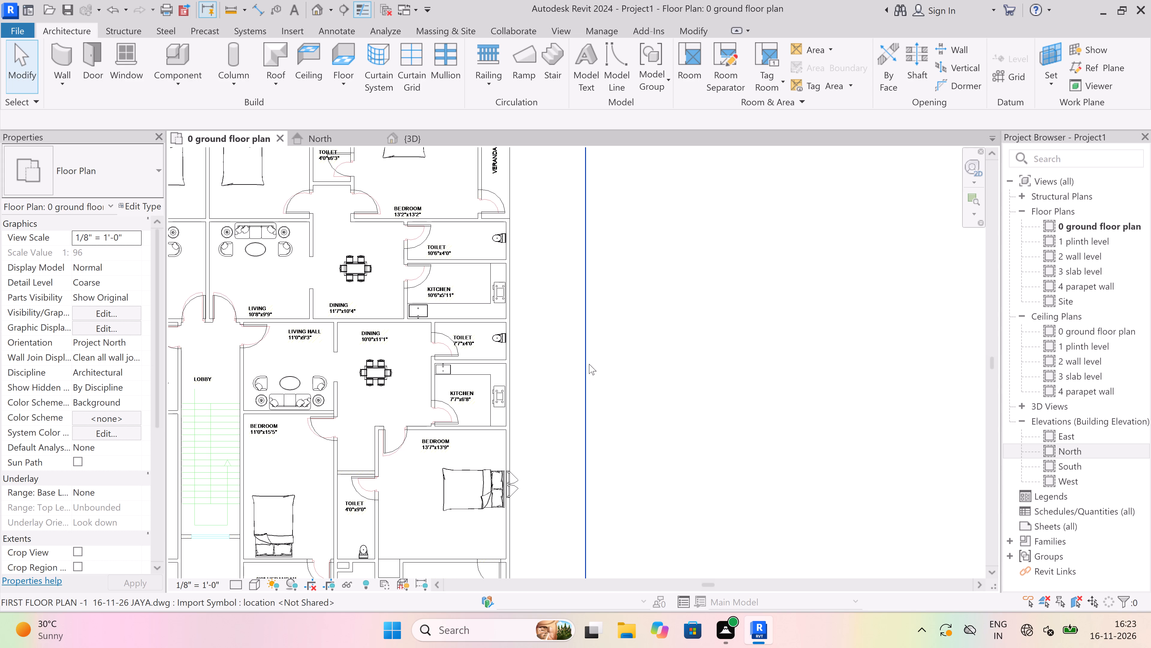
scroll(563, 381, "down", 3)
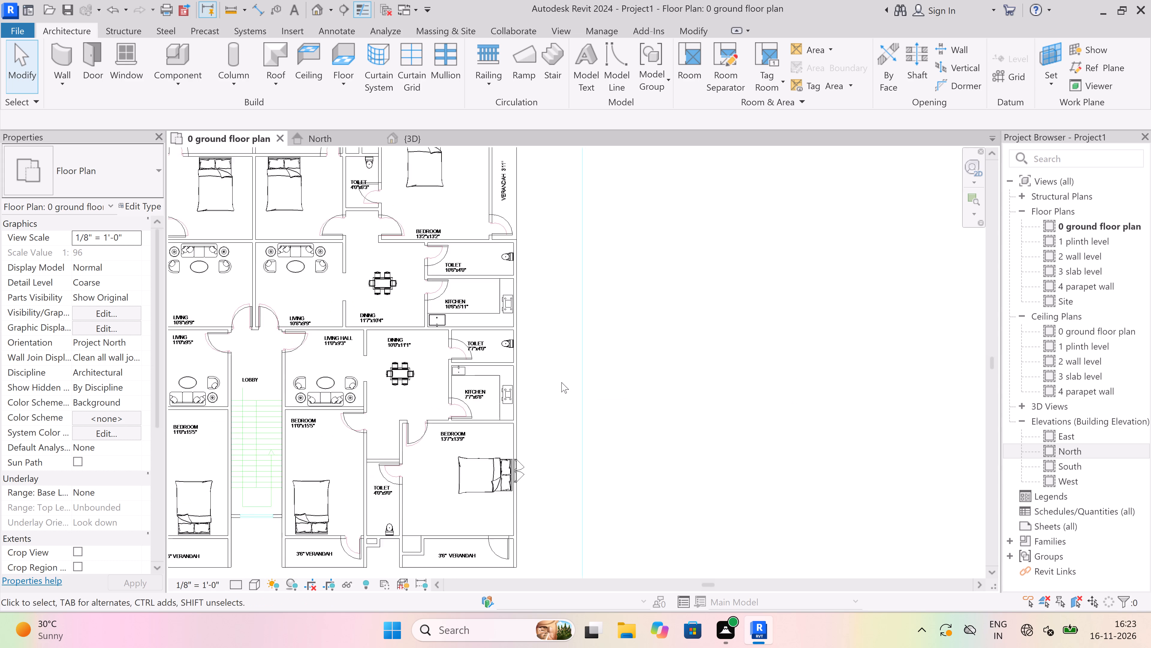
scroll(561, 382, "down", 4)
scroll(469, 386, "up", 5)
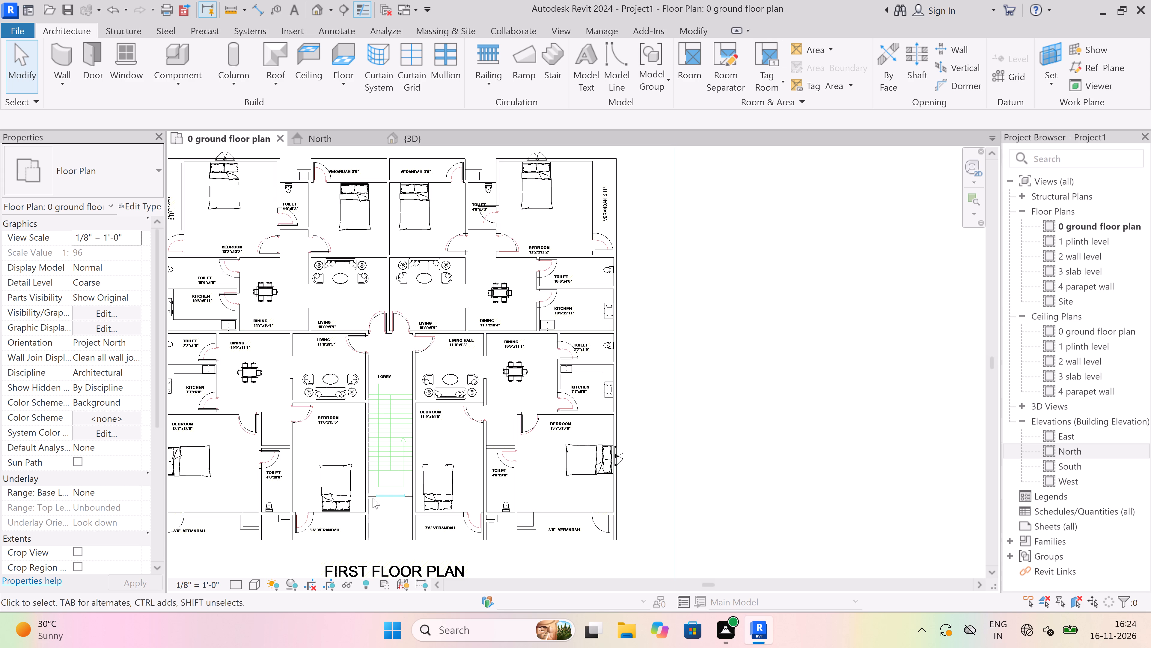
scroll(394, 443, "down", 5)
scroll(630, 508, "down", 3)
scroll(469, 493, "up", 8)
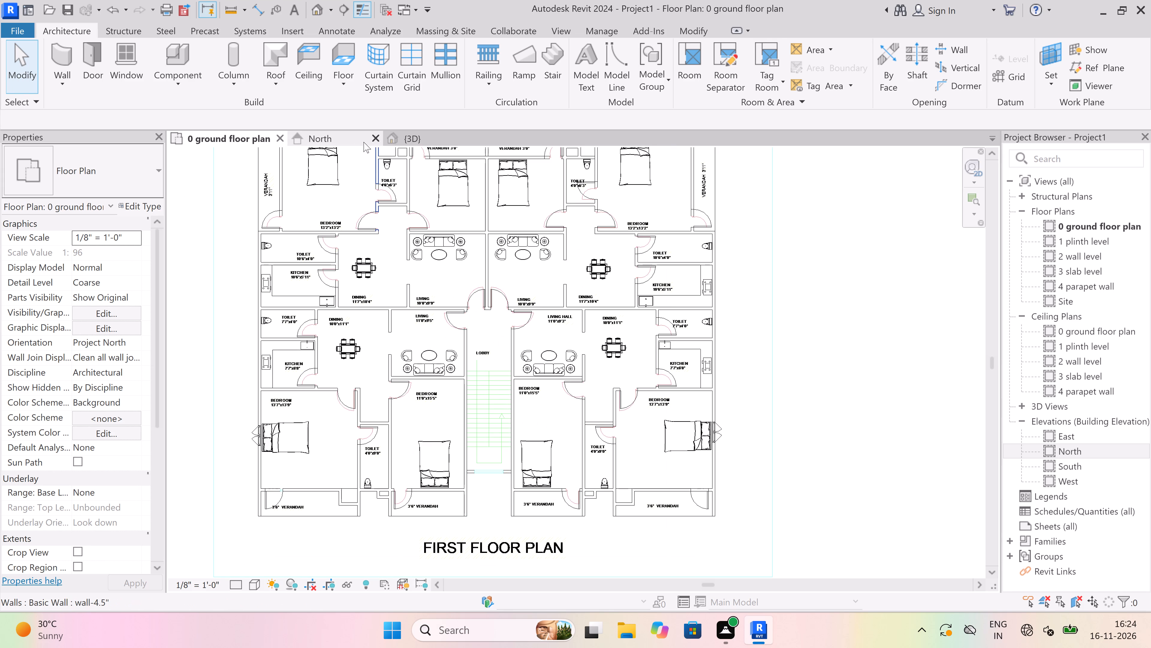
Compare both casement windows with the doors and toilet windows in the North elevation, and return to the 3D view of the north wall.
left_click(350, 139)
scroll(445, 297, "down", 3)
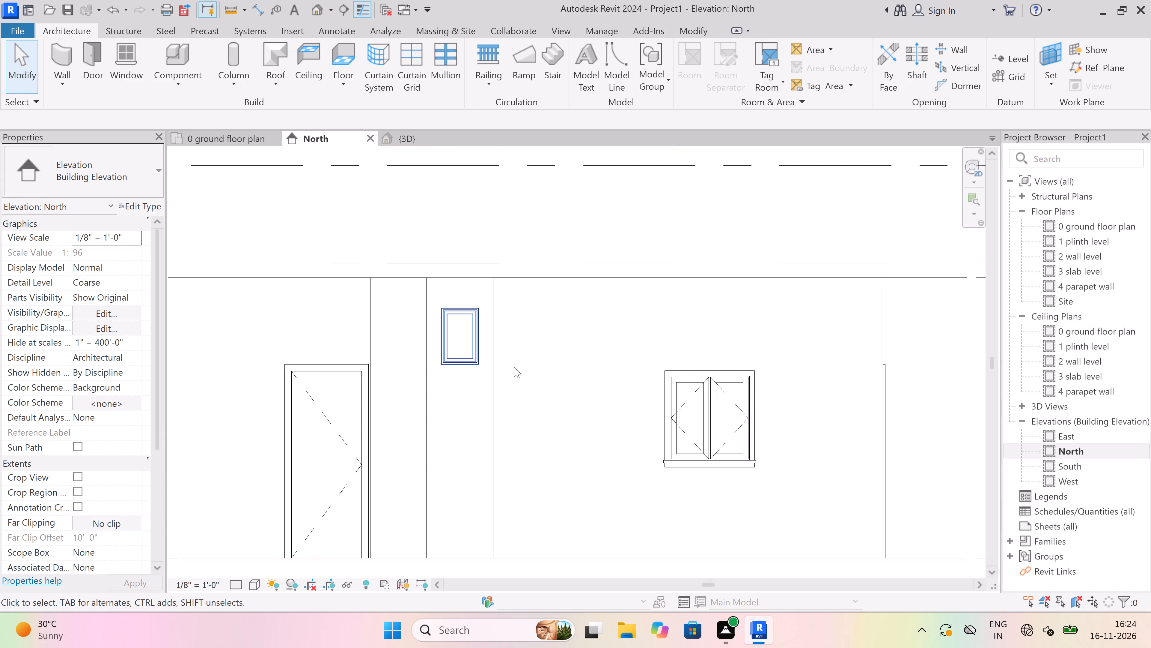
scroll(514, 367, "down", 5)
scroll(643, 414, "down", 4)
scroll(375, 396, "up", 3)
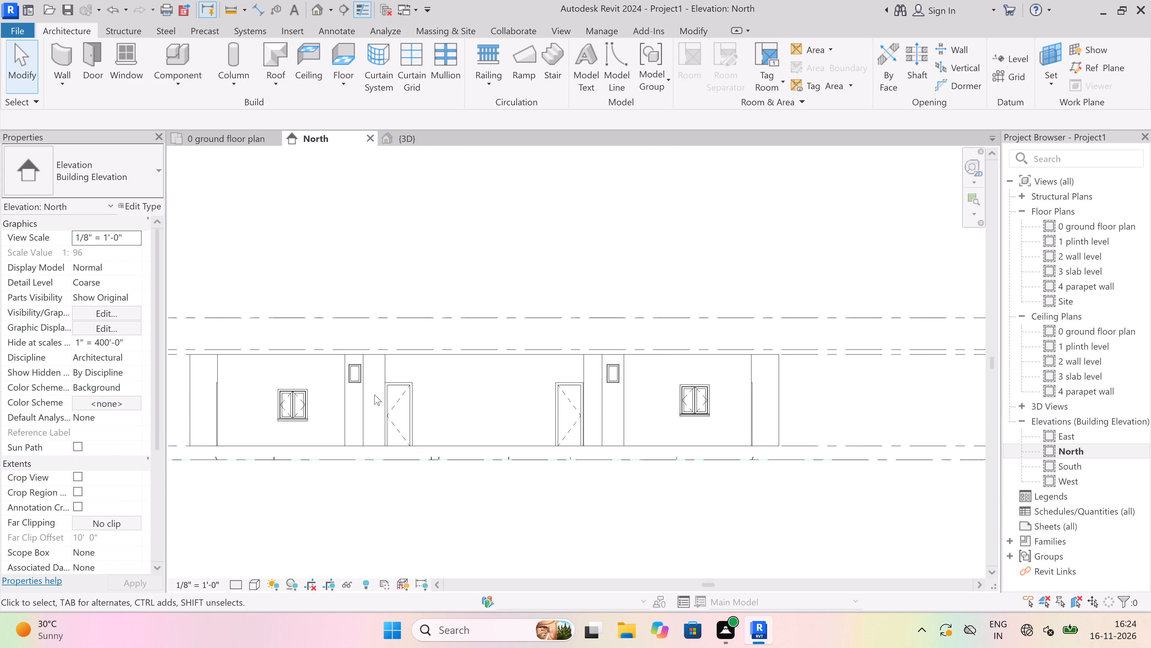
scroll(366, 400, "up", 3)
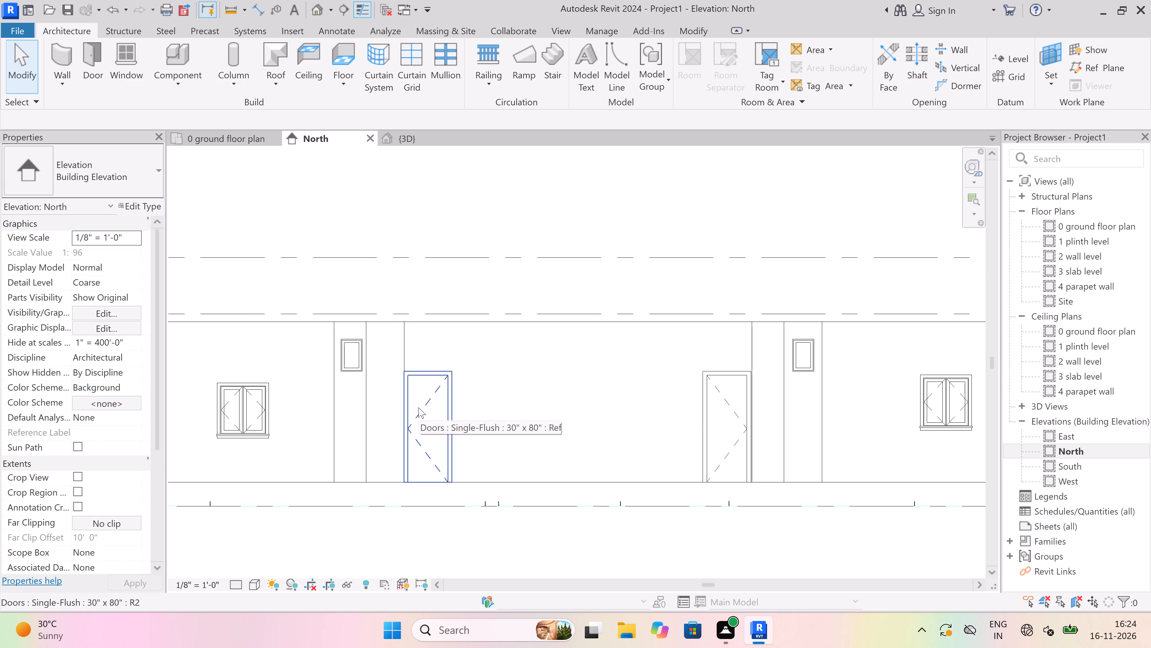
scroll(418, 407, "down", 6)
scroll(712, 394, "up", 3)
scroll(594, 403, "down", 3)
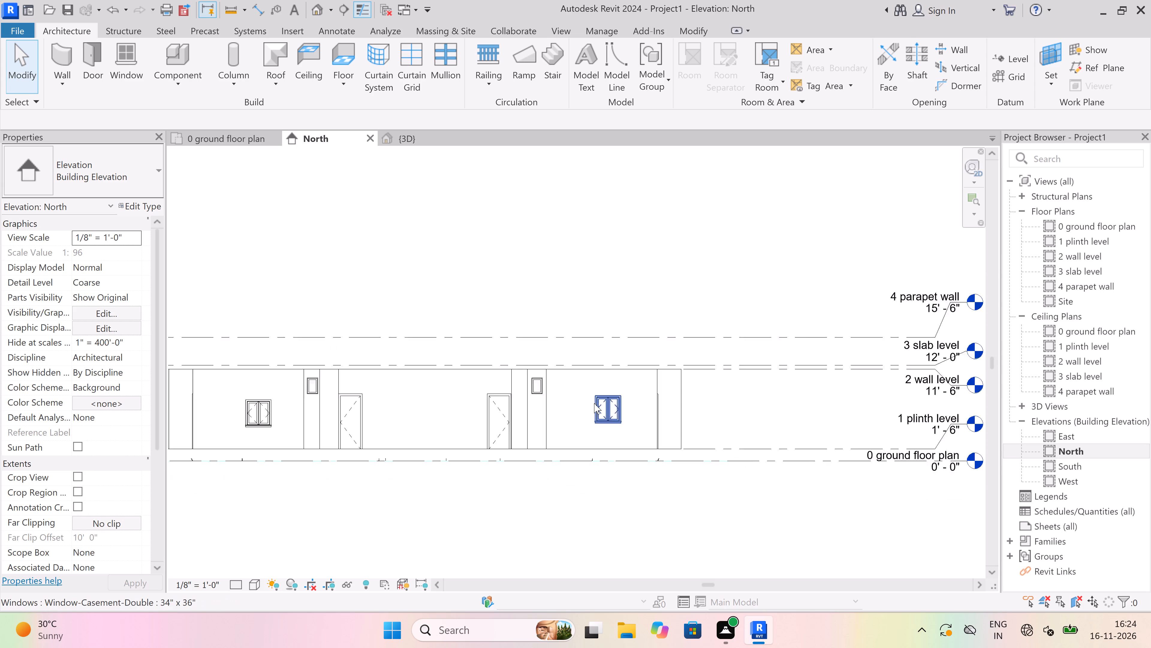
scroll(595, 402, "down", 2)
scroll(750, 407, "up", 4)
scroll(821, 390, "up", 2)
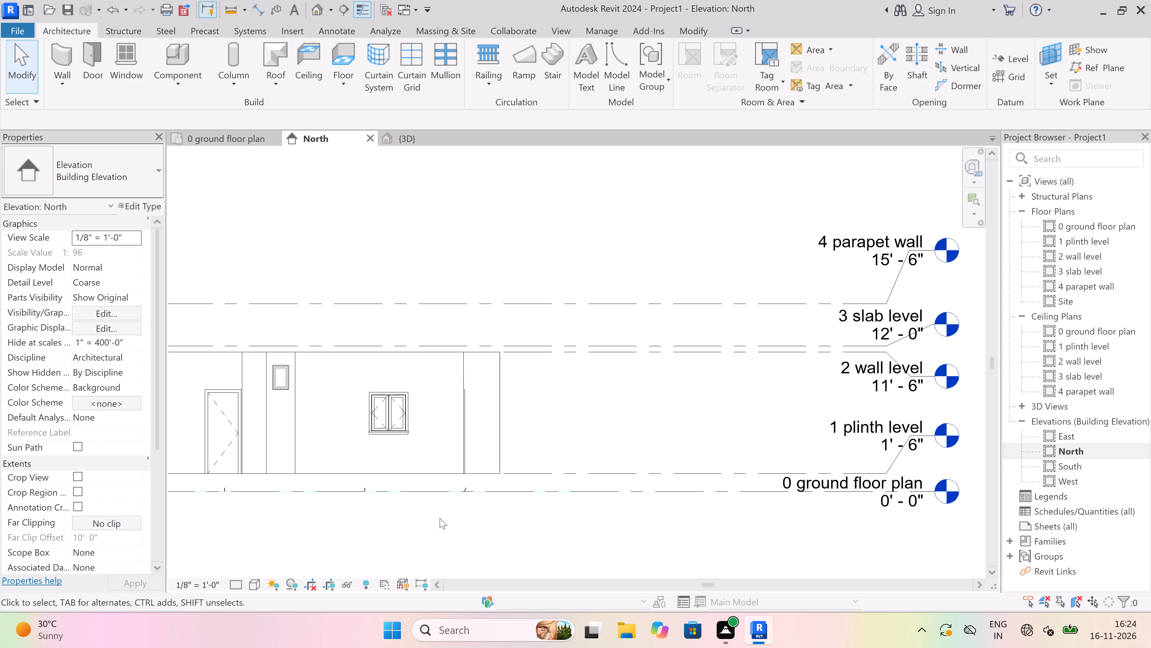
scroll(522, 434, "down", 4)
scroll(410, 444, "up", 4)
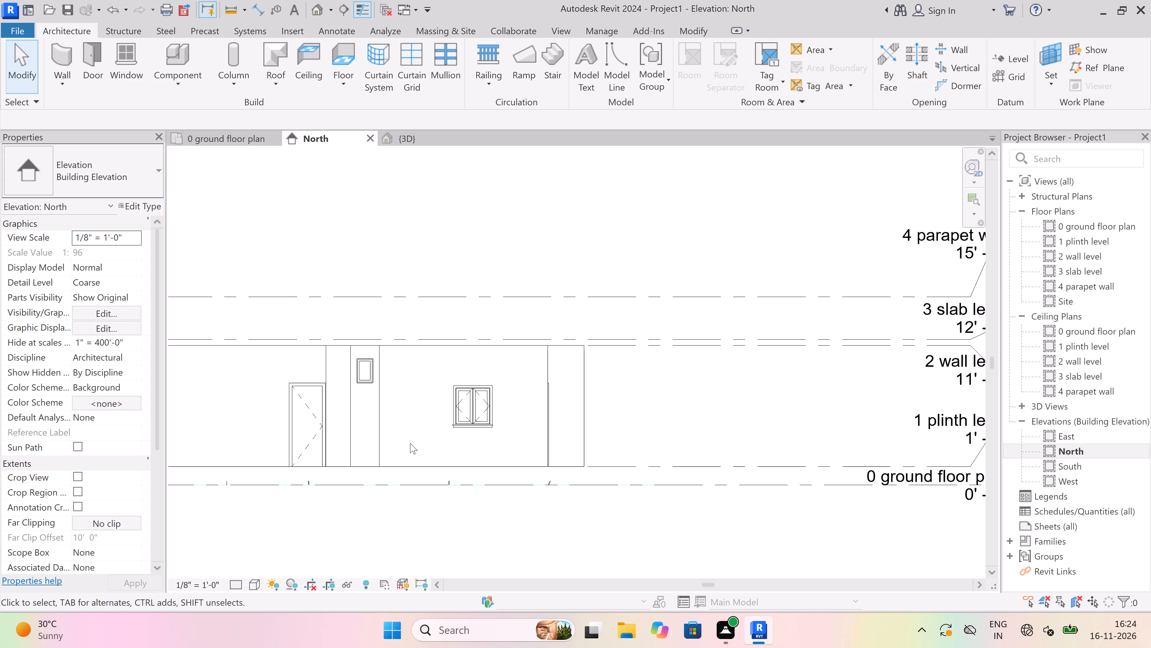
scroll(467, 476, "down", 4)
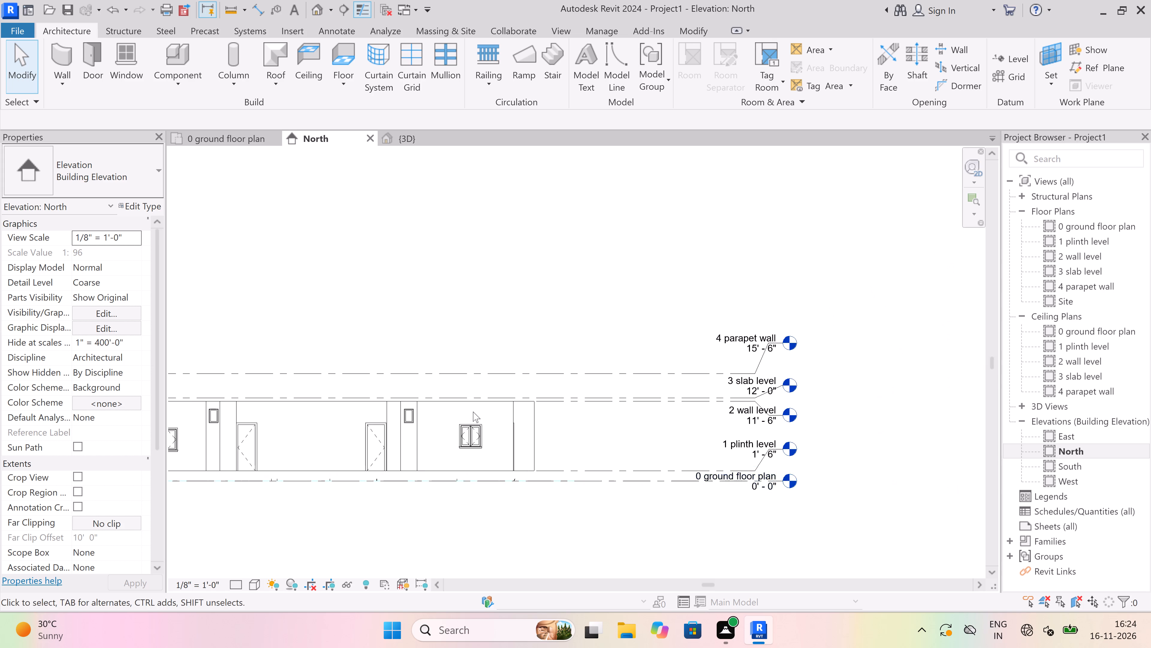
scroll(446, 412, "up", 3)
scroll(560, 463, "up", 3)
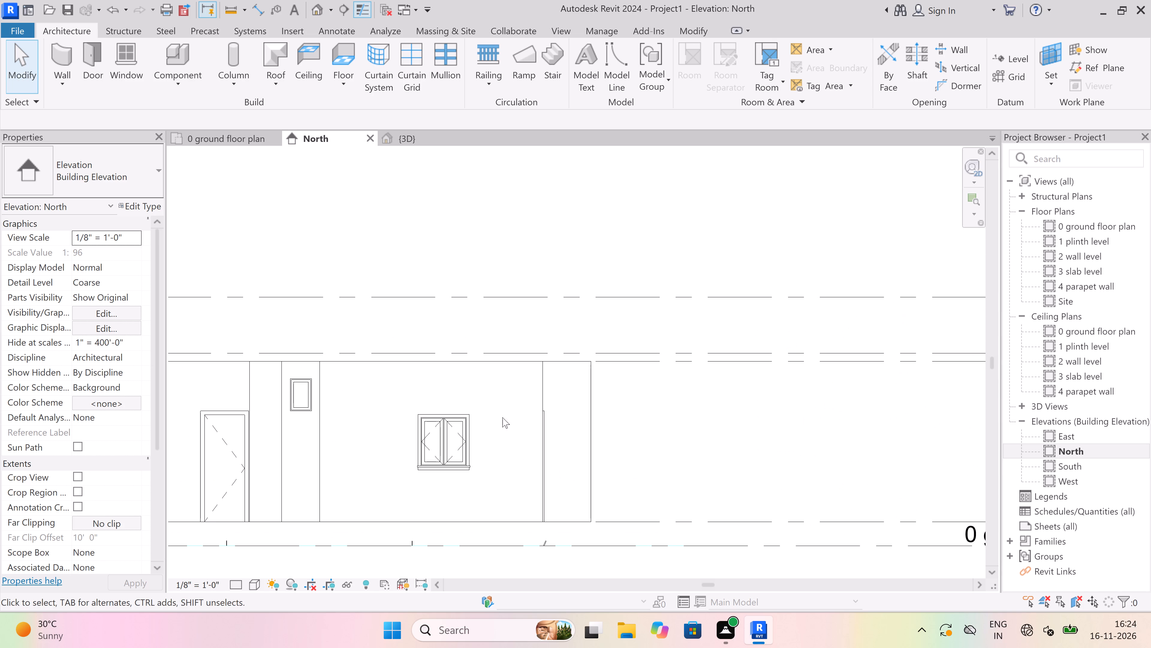
scroll(476, 398, "down", 4)
scroll(476, 398, "up", 1)
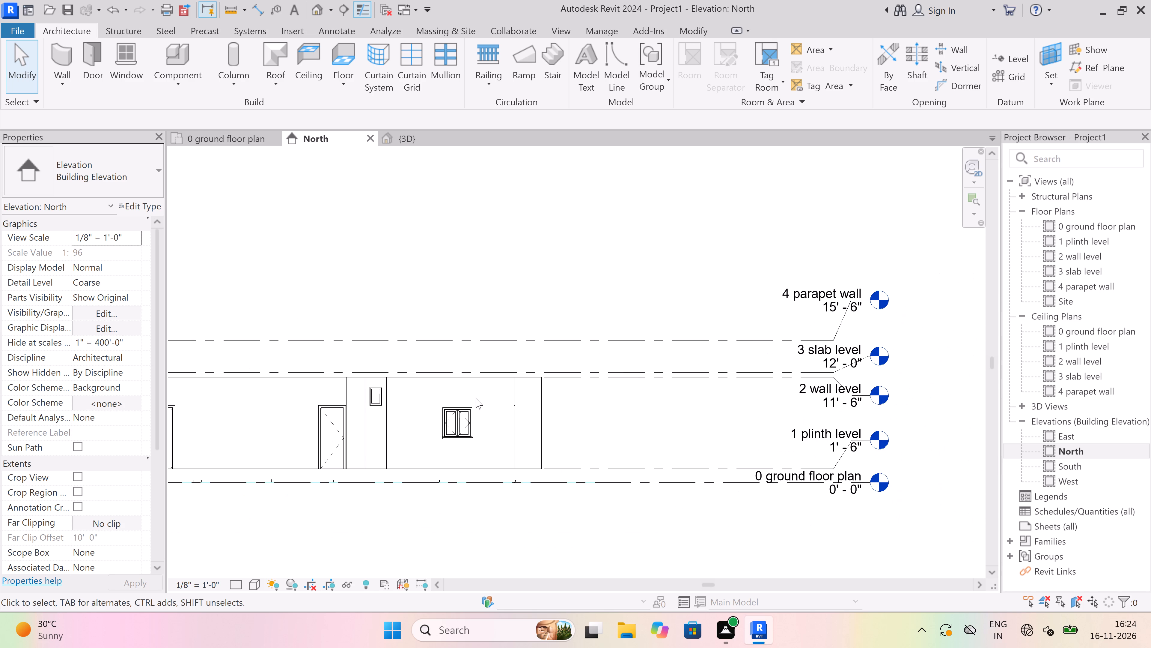
scroll(476, 398, "up", 2)
scroll(476, 398, "down", 13)
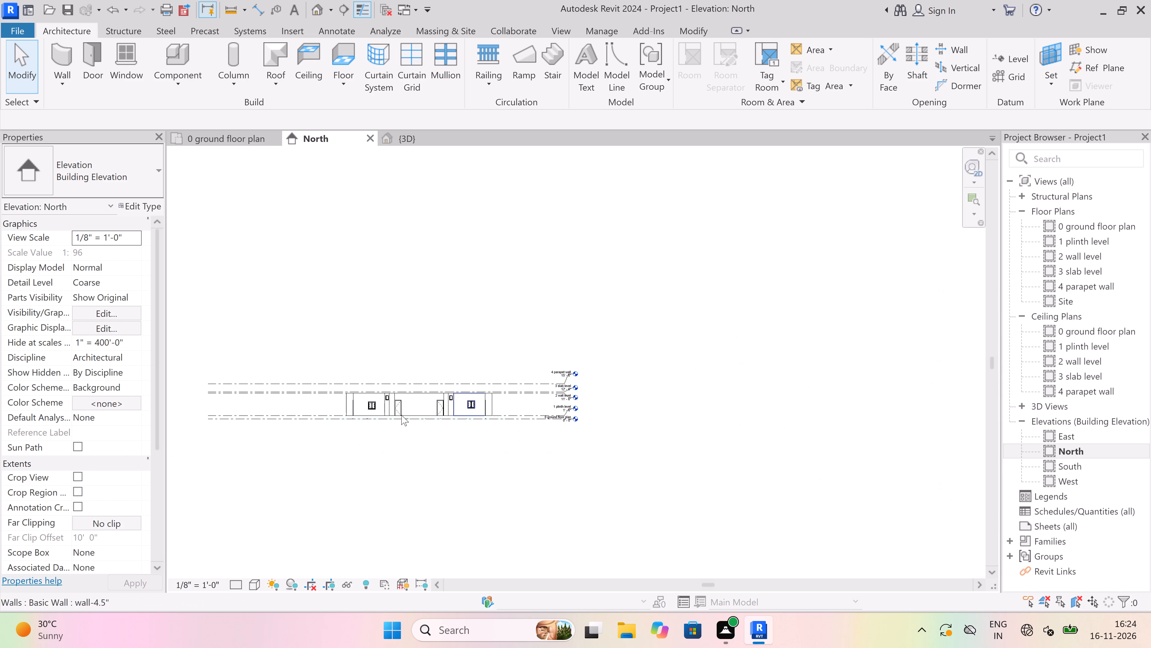
scroll(401, 415, "up", 5)
scroll(315, 377, "up", 4)
scroll(380, 407, "up", 6)
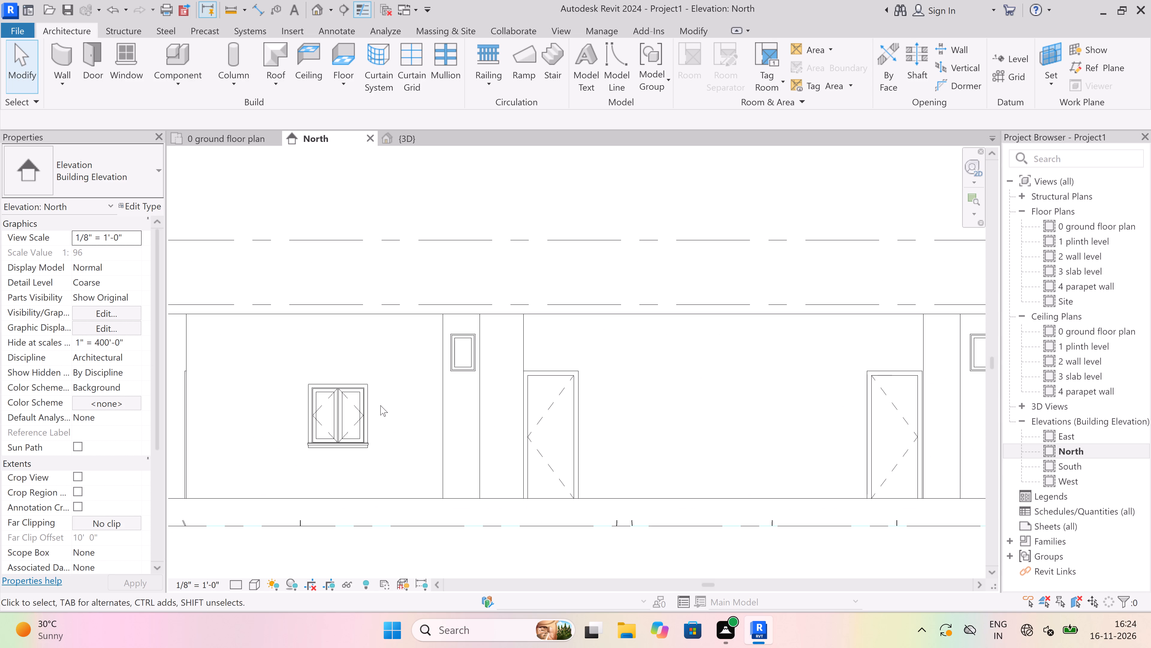
left_click(253, 133)
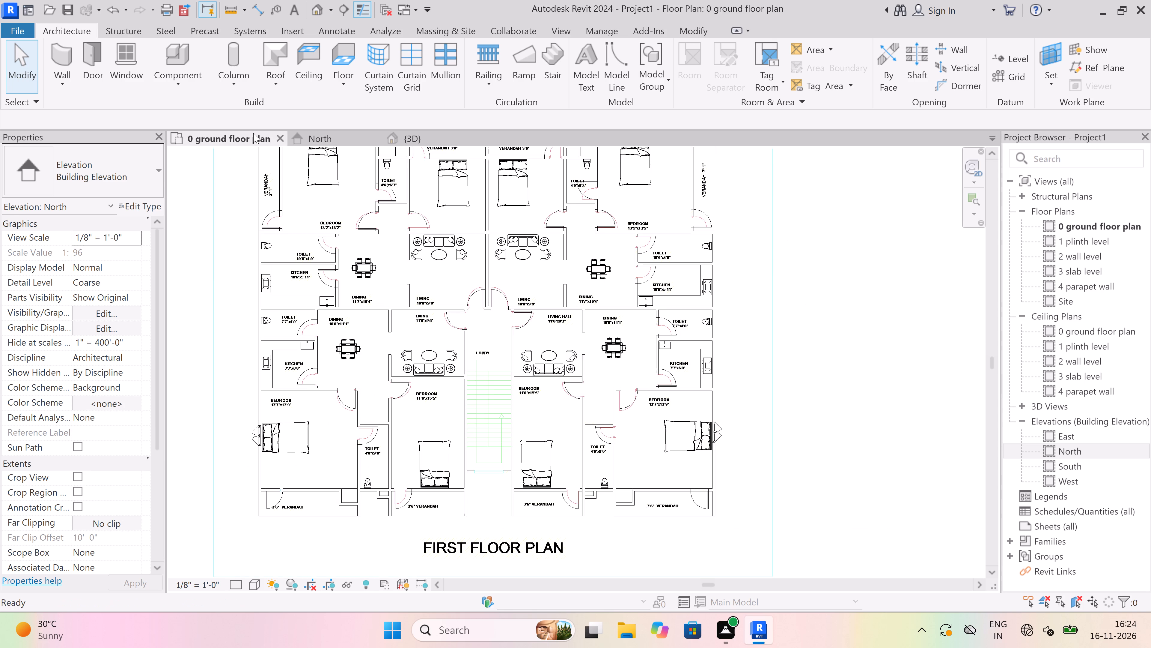
scroll(430, 381, "down", 3)
scroll(361, 242, "up", 4)
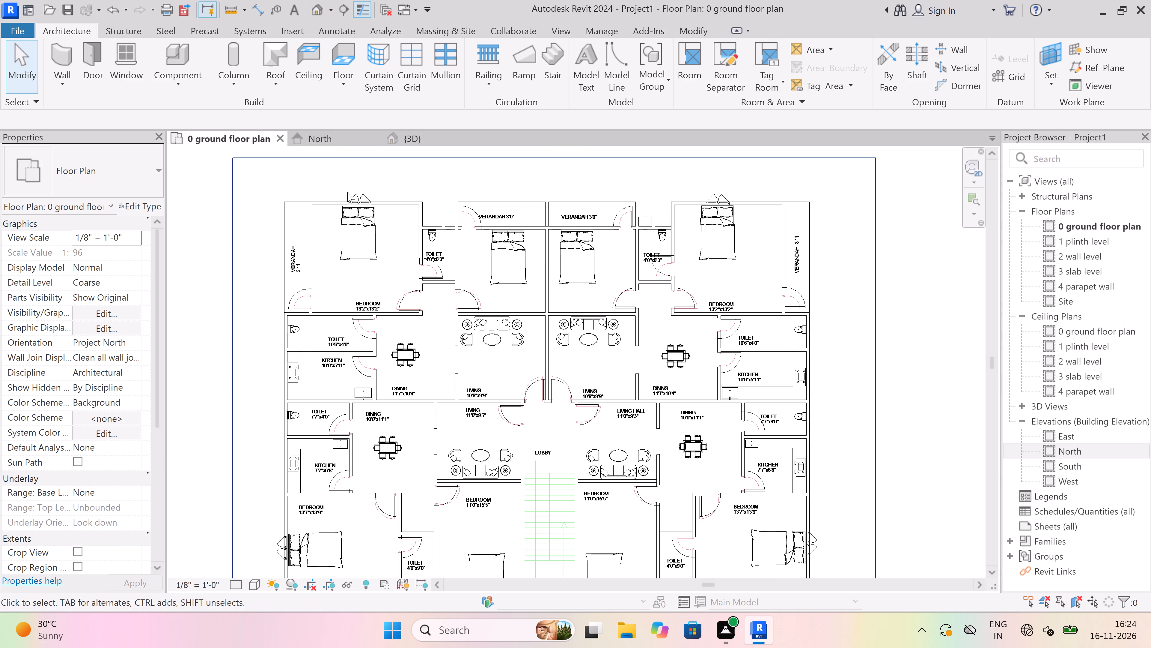
left_click(418, 135)
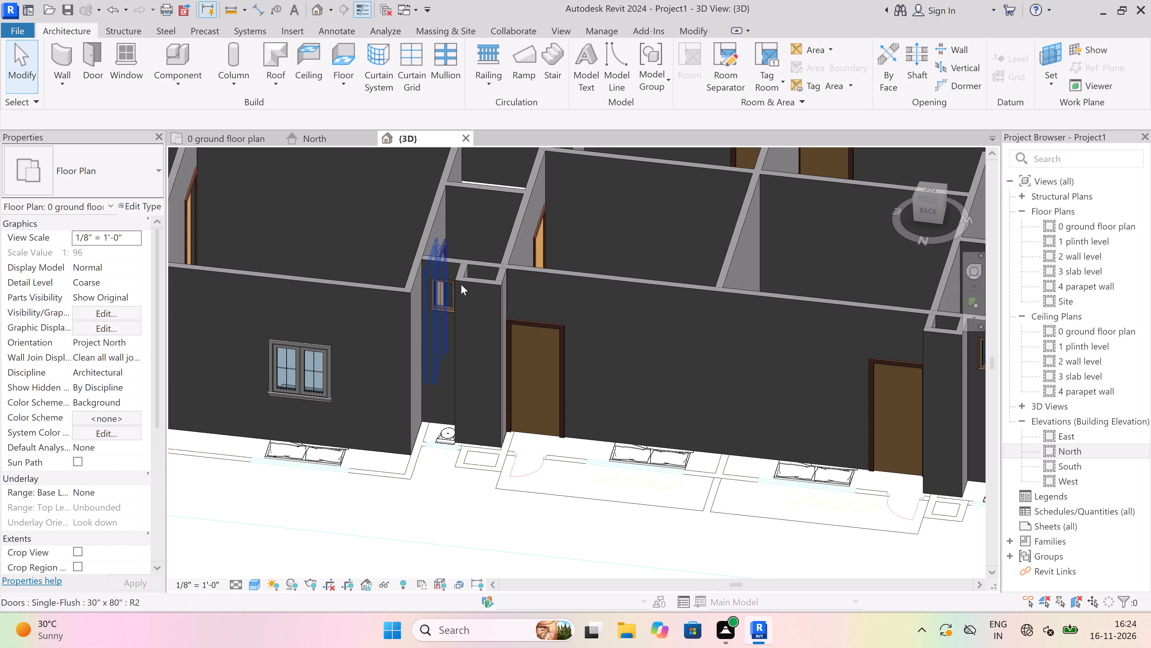
scroll(523, 454, "down", 6)
scroll(431, 405, "up", 3)
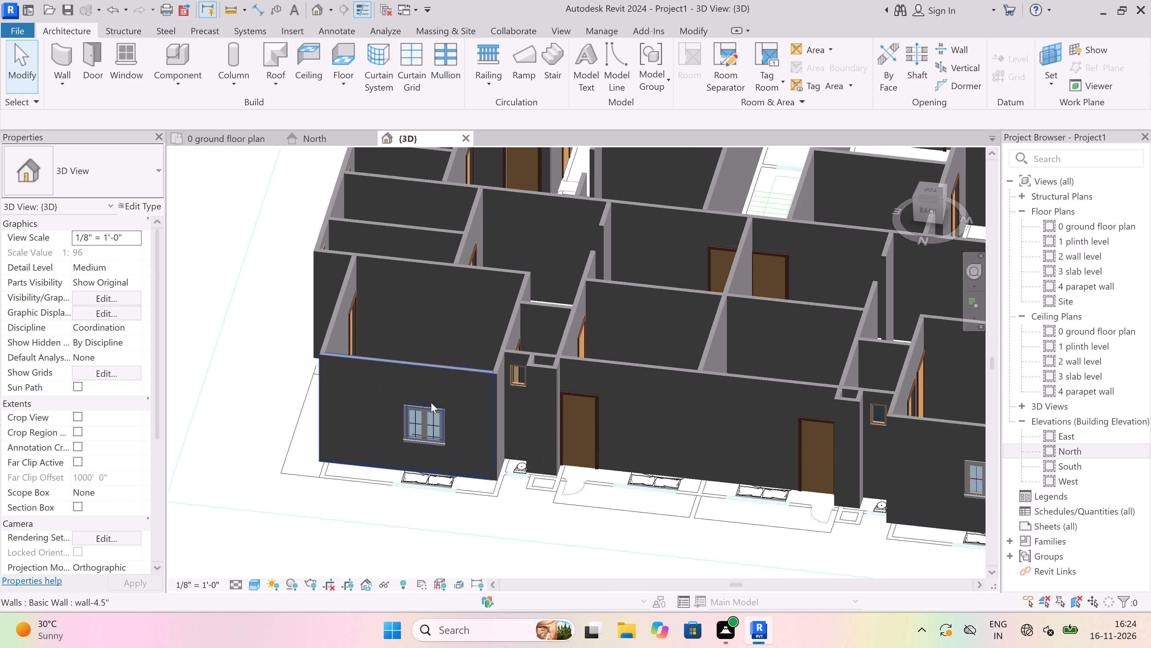
scroll(431, 403, "up", 3)
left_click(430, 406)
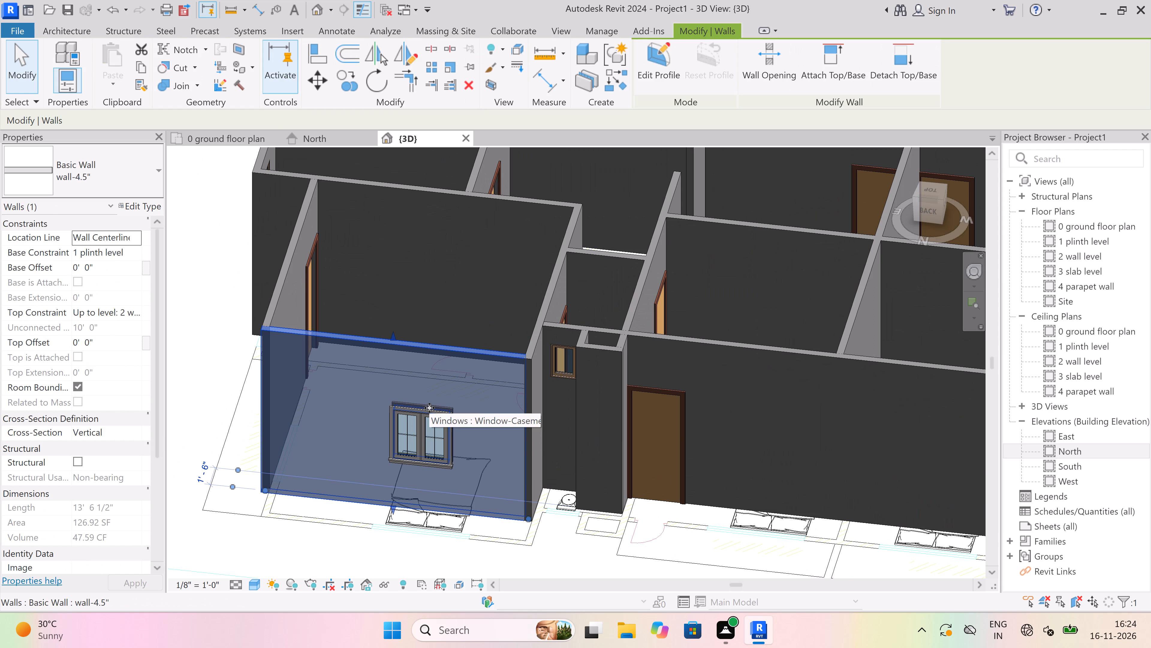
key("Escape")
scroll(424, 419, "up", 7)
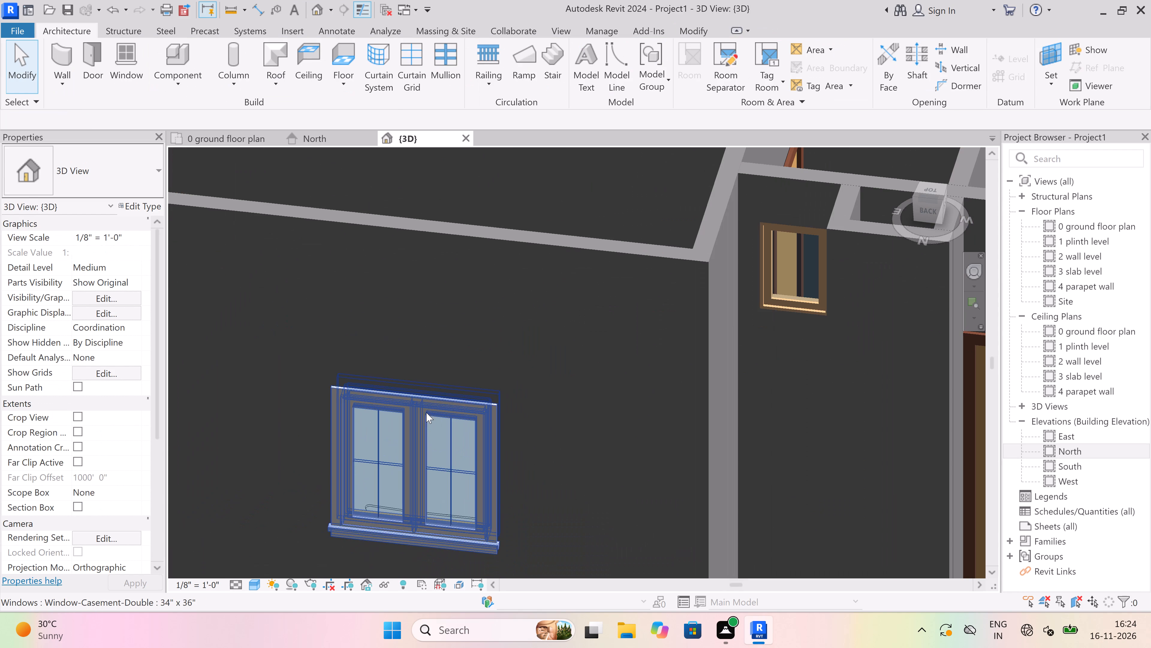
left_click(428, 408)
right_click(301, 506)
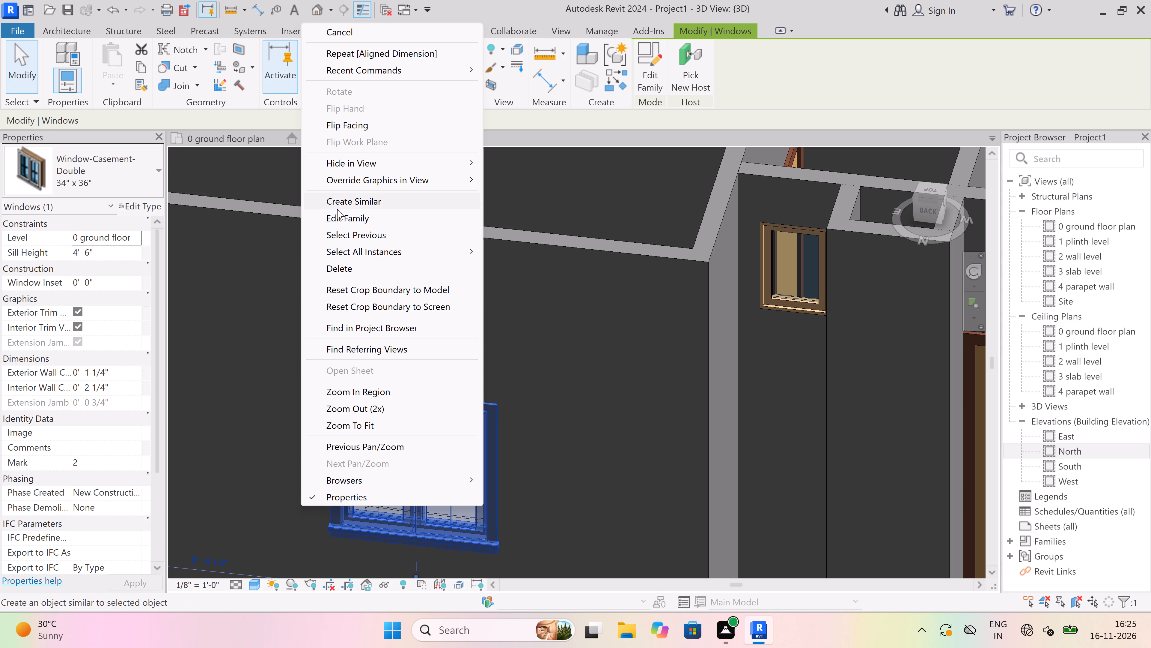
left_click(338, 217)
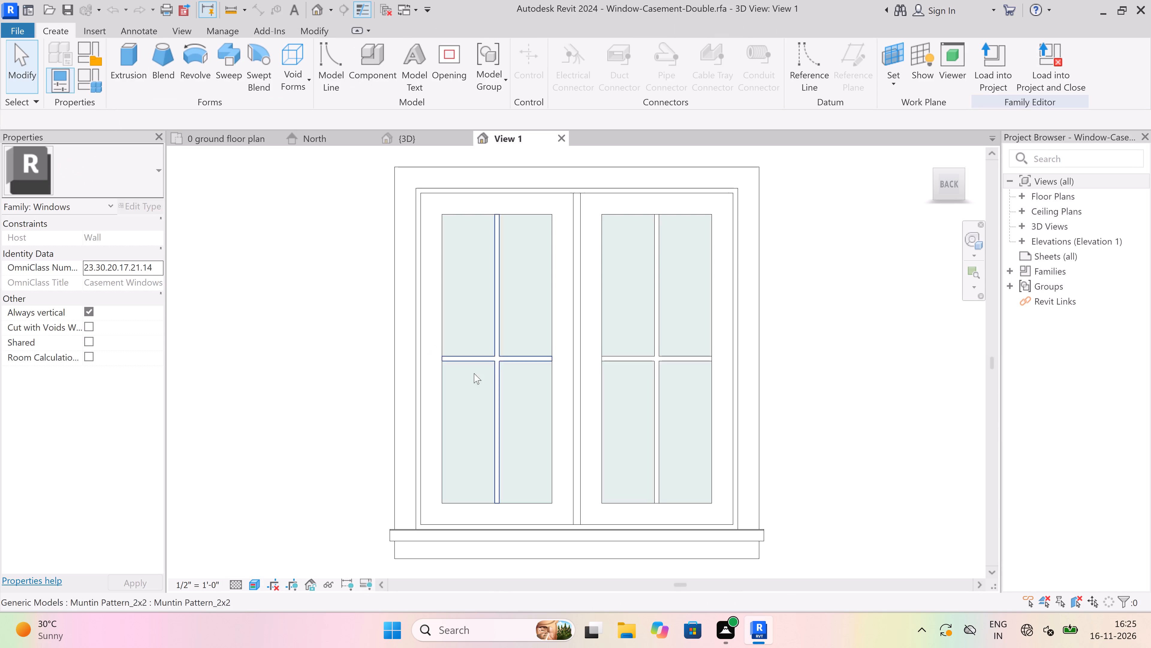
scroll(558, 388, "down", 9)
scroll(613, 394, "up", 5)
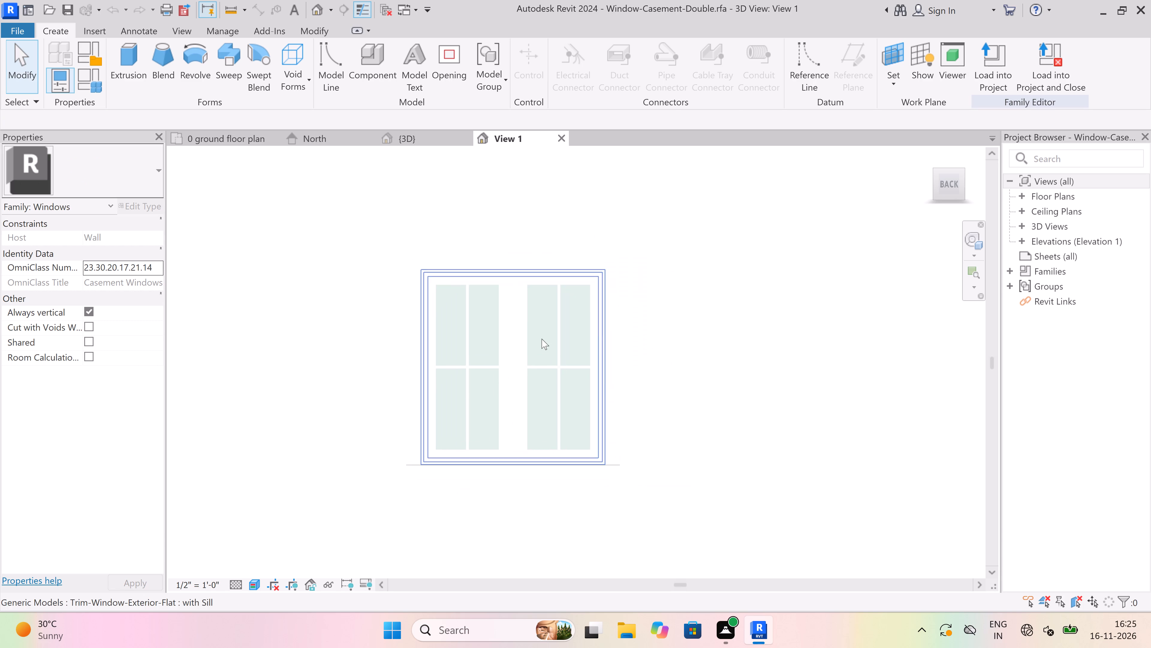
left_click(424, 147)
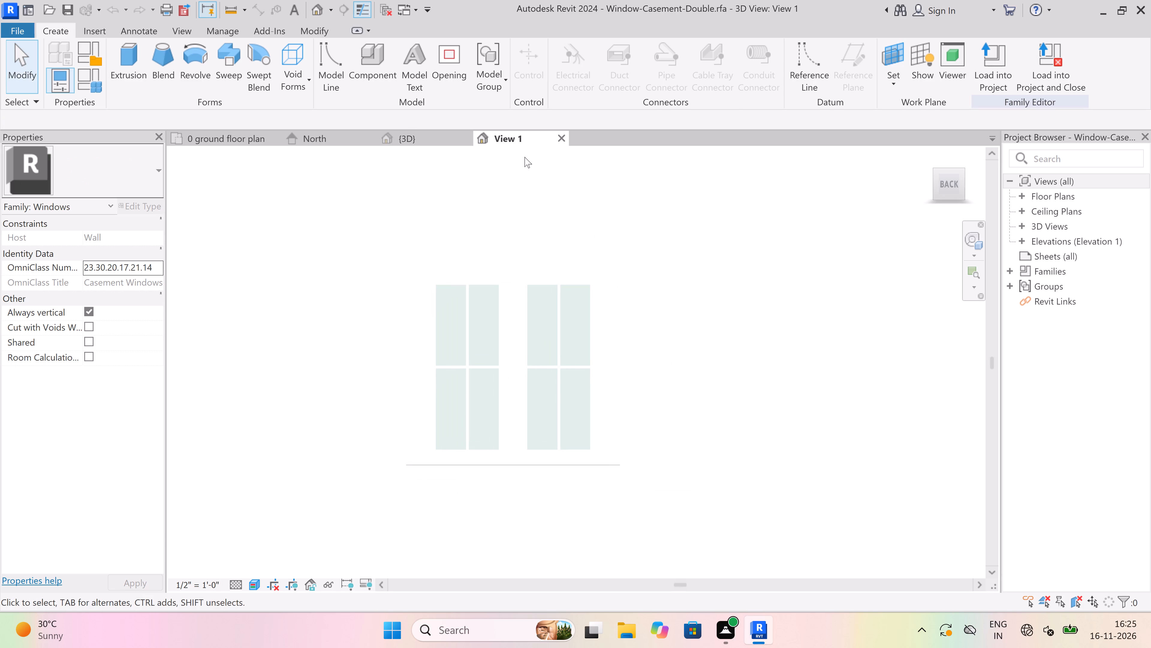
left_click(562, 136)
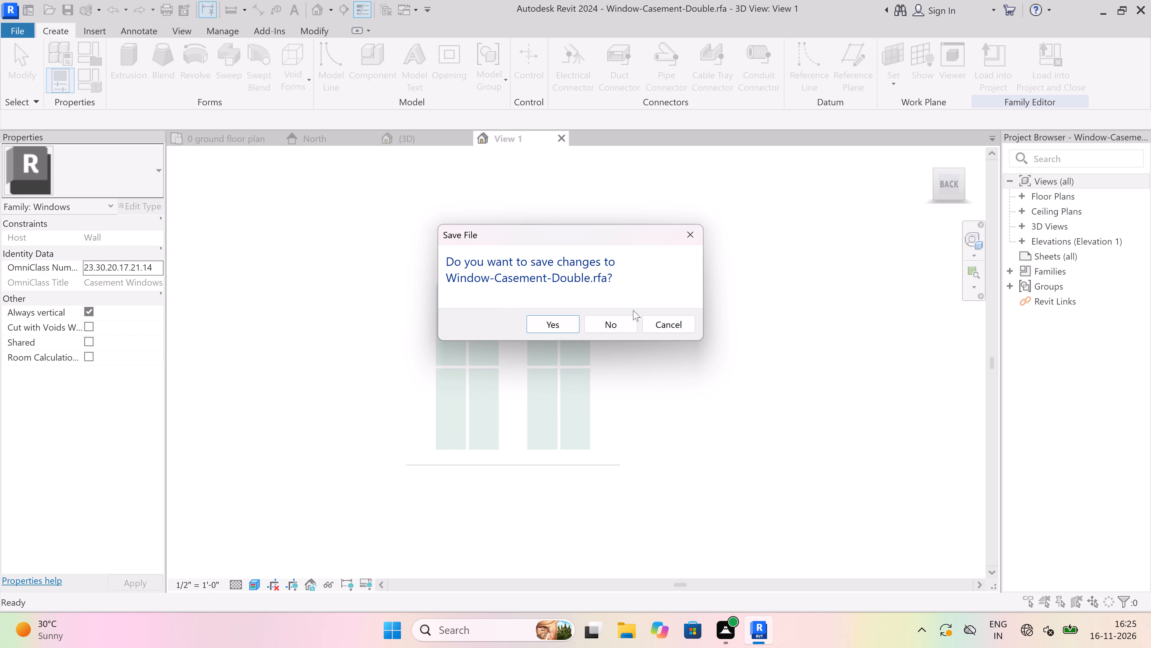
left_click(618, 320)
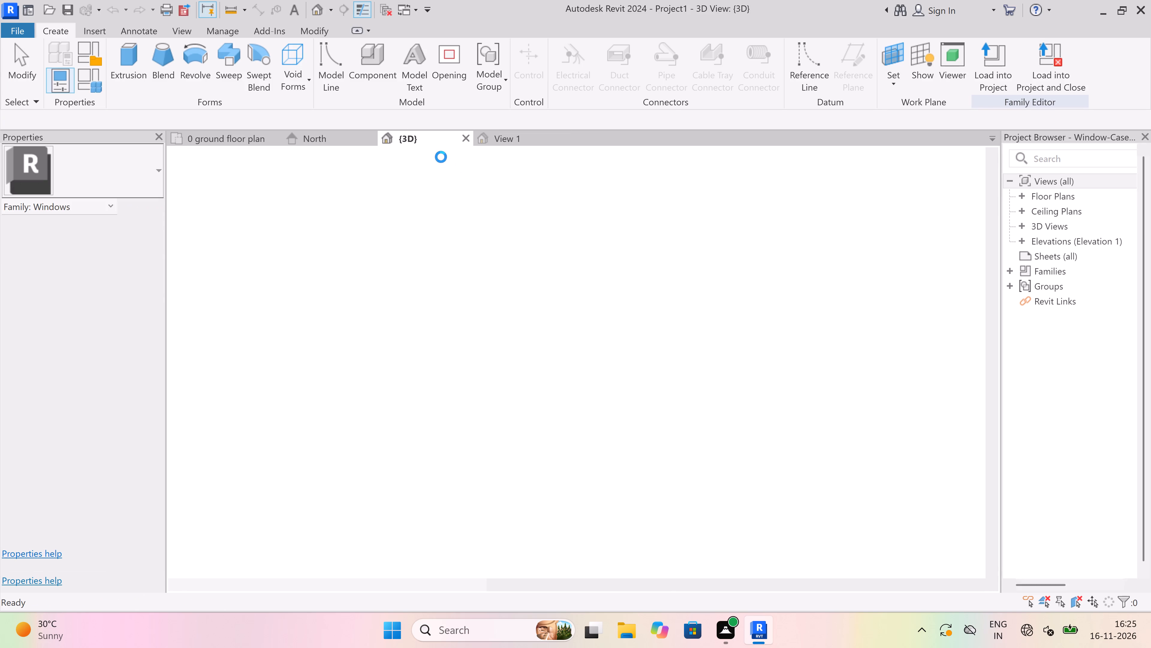
Set the sill height of the 34" x 36" casement window at the north wall's east end to 5' 0".
scroll(498, 390, "down", 3)
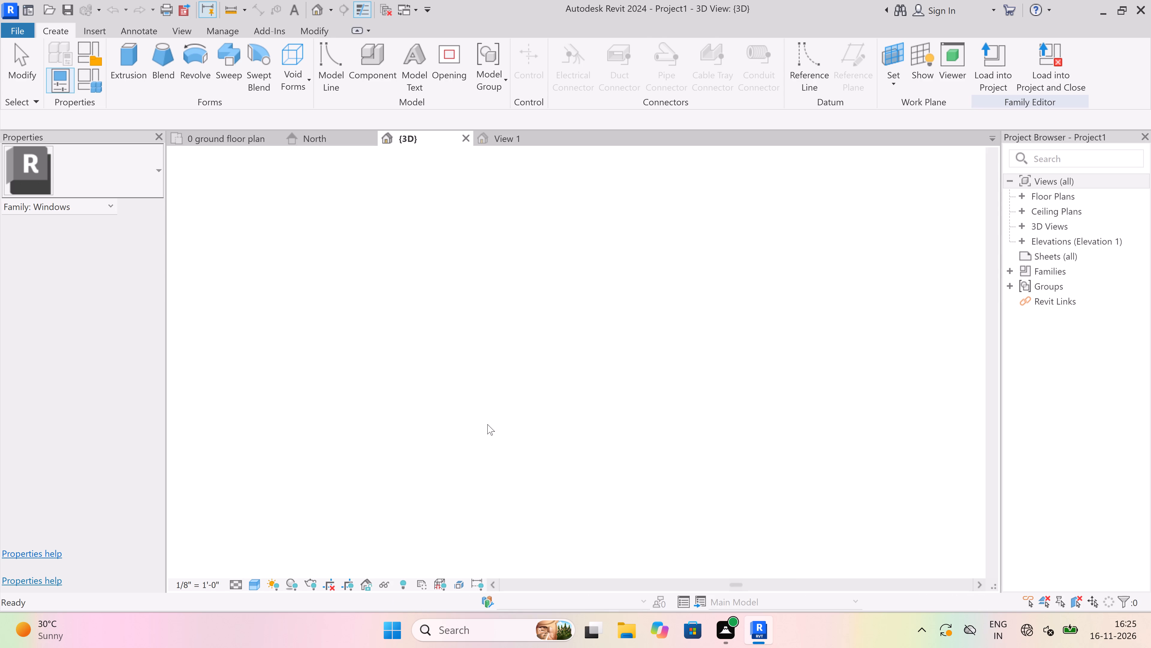
scroll(465, 397, "up", 3)
left_click(465, 399)
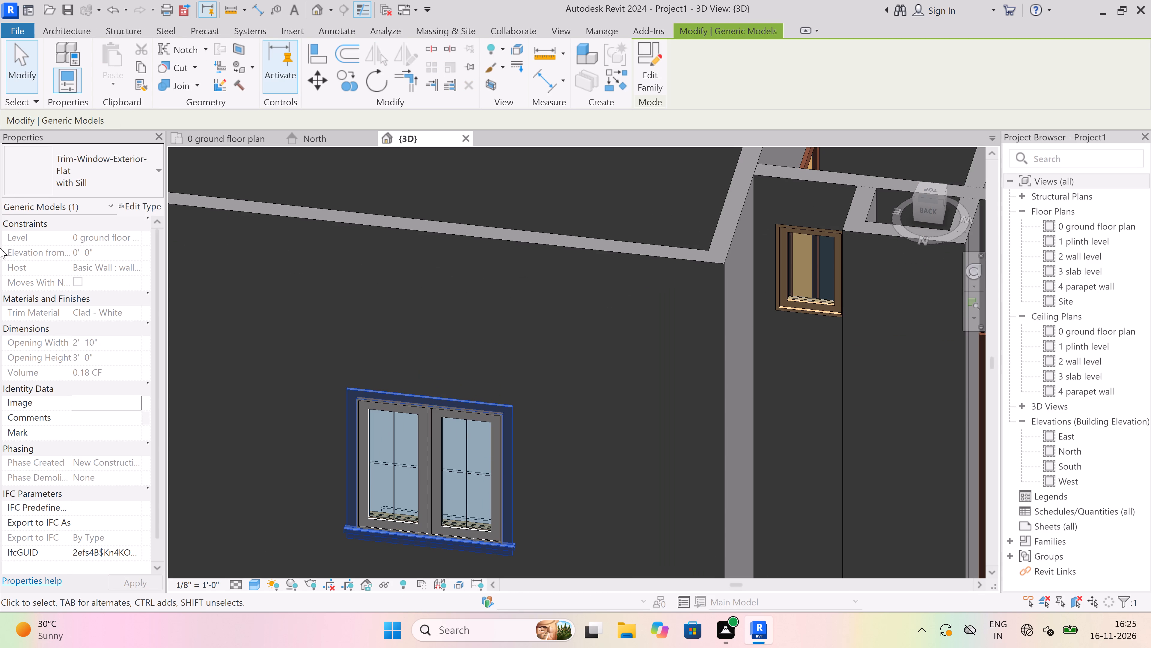
key("Escape")
key("Escape")
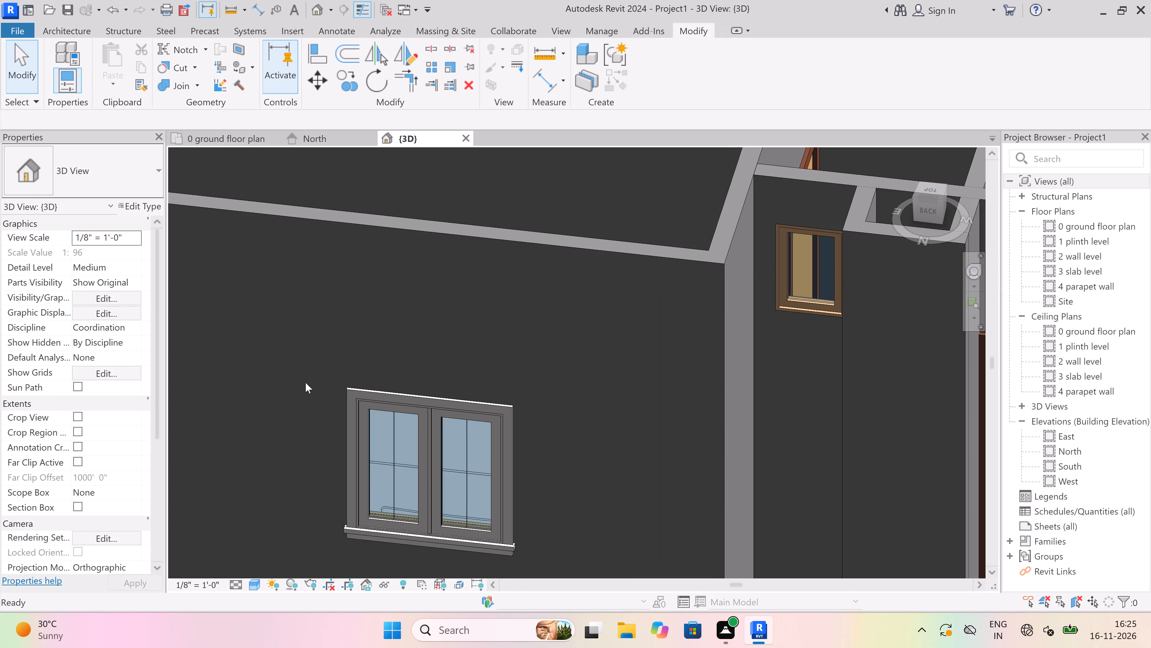
left_click(360, 394)
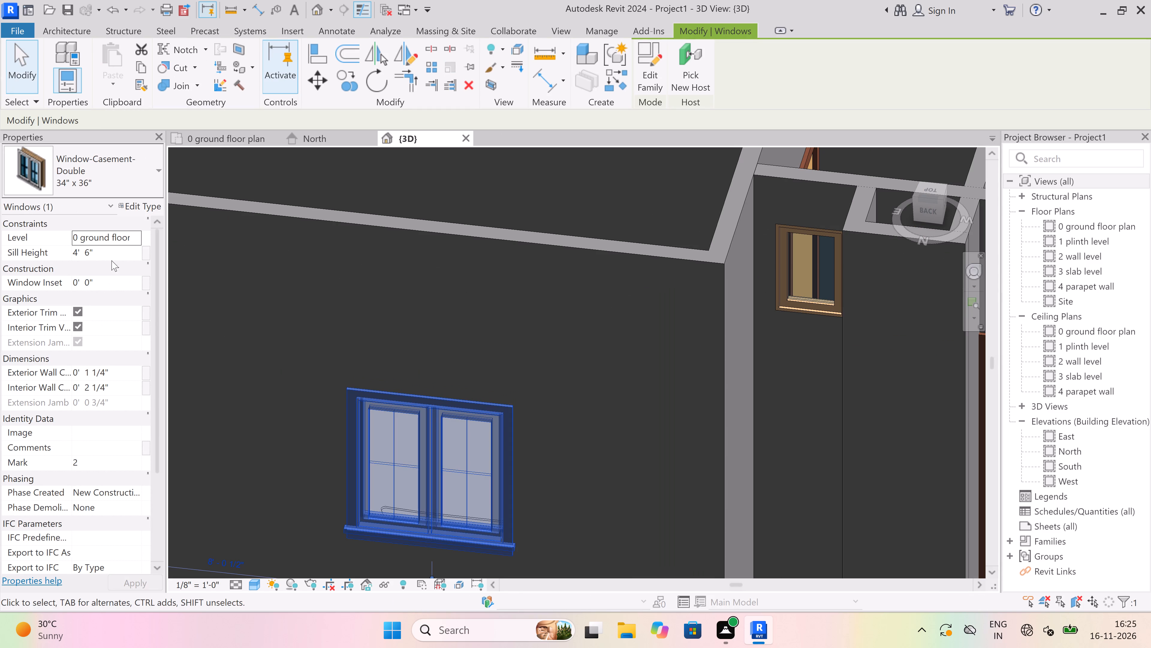
left_click(110, 250)
key("BackSpace")
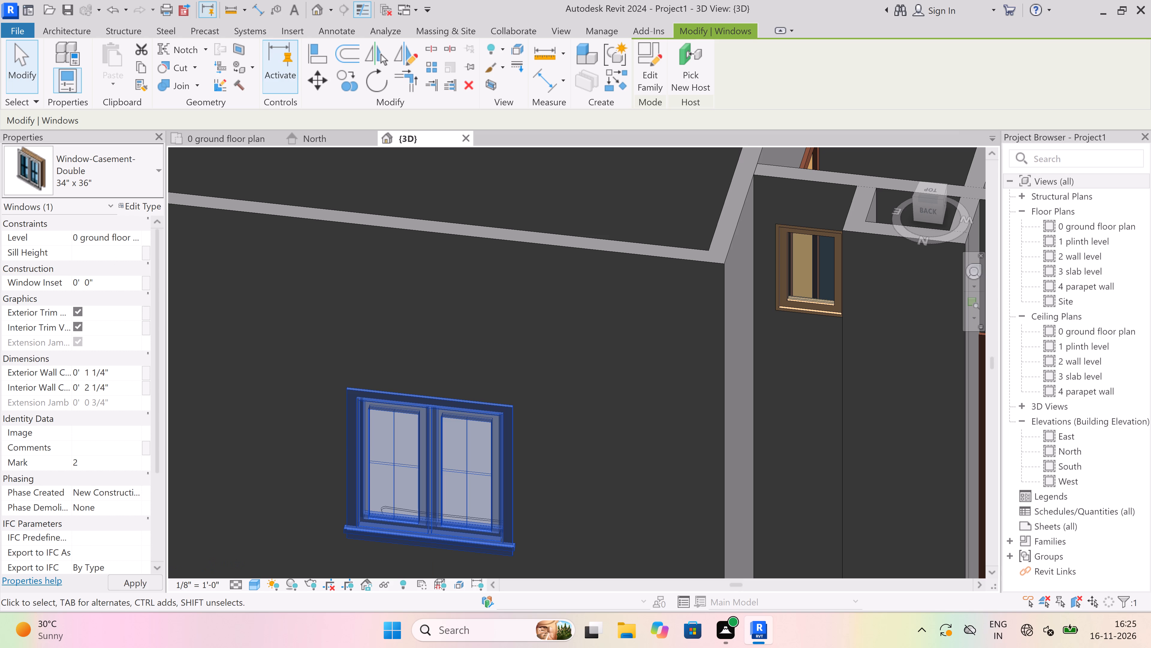
type("5'")
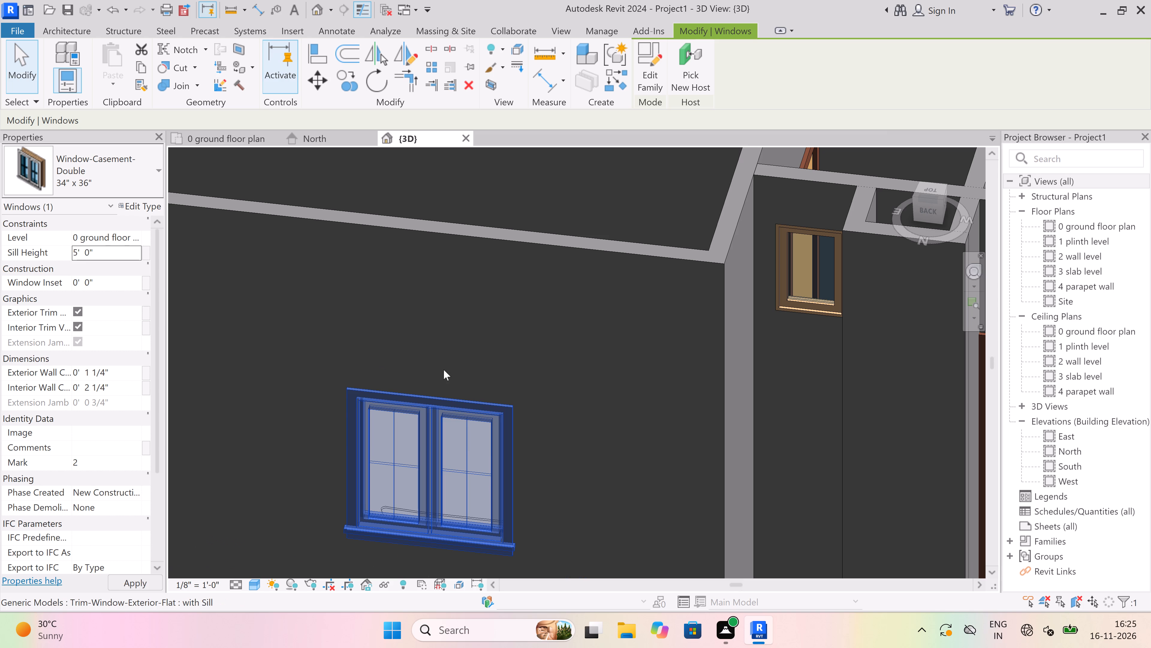
Set the sill height of the kitchen's 24" x 24" fixed window, beside the casement window on the east wall, to 5' 0".
key("Escape")
scroll(546, 389, "down", 5)
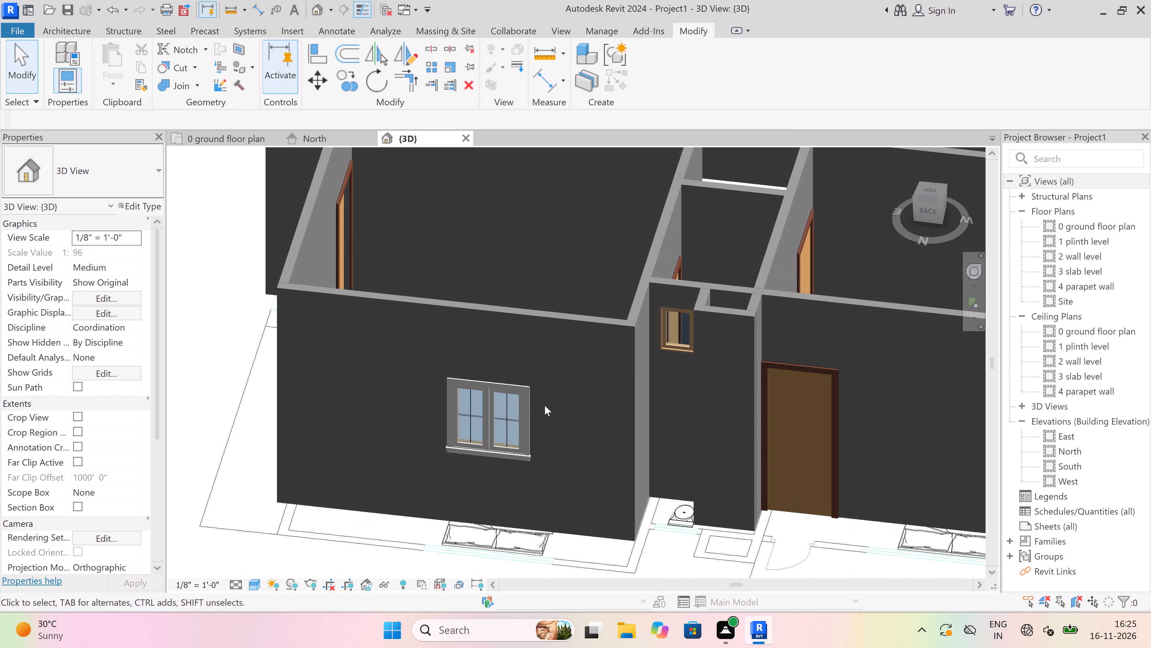
scroll(522, 455, "up", 4)
scroll(505, 426, "down", 8)
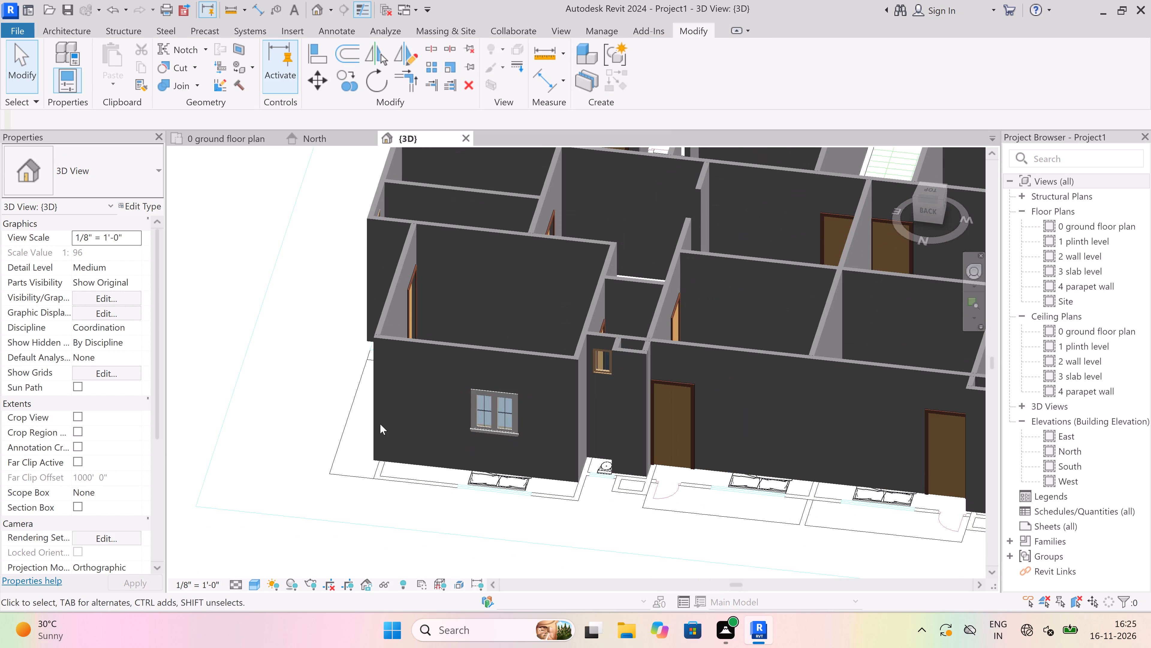
middle_click_drag(247, 366, 429, 412, "shift")
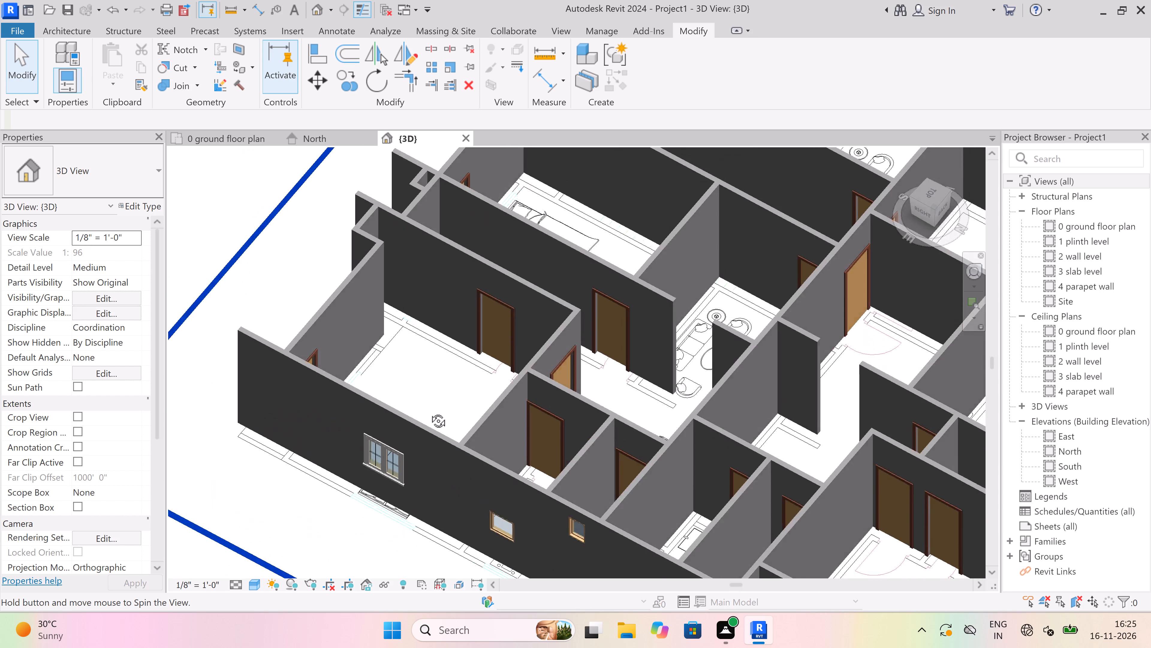
middle_click_drag(429, 412, 434, 401, "shift")
scroll(434, 401, "down", 7)
scroll(306, 418, "up", 4)
scroll(469, 434, "up", 2)
scroll(549, 409, "down", 3)
scroll(594, 486, "up", 3)
scroll(647, 454, "up", 5)
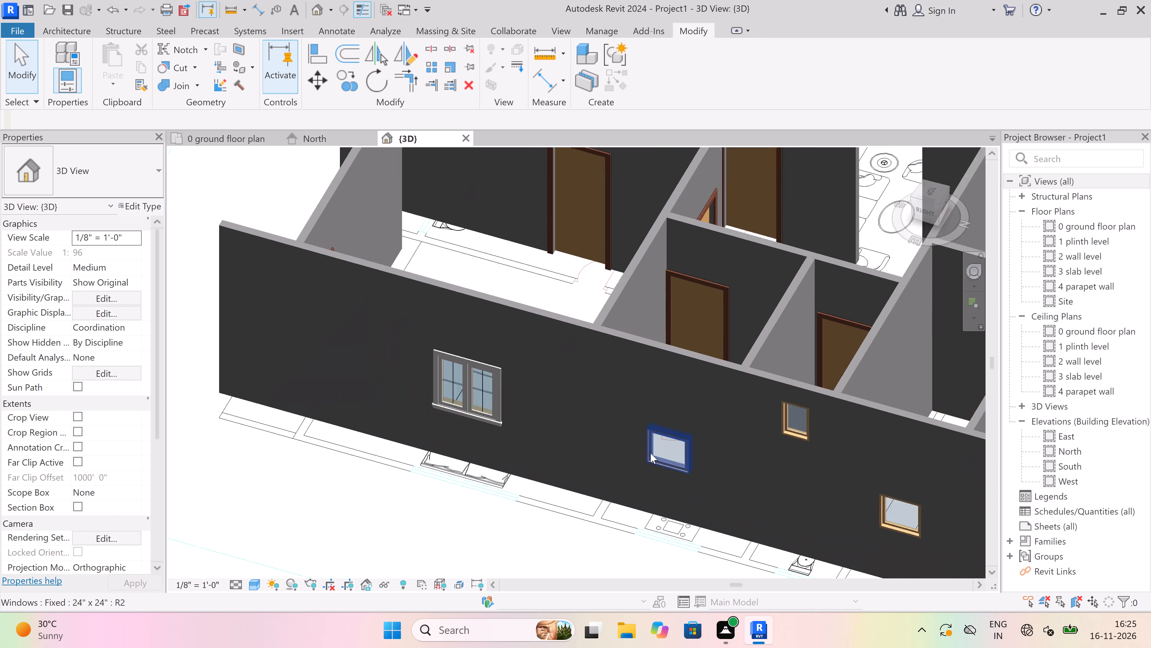
left_click(666, 464)
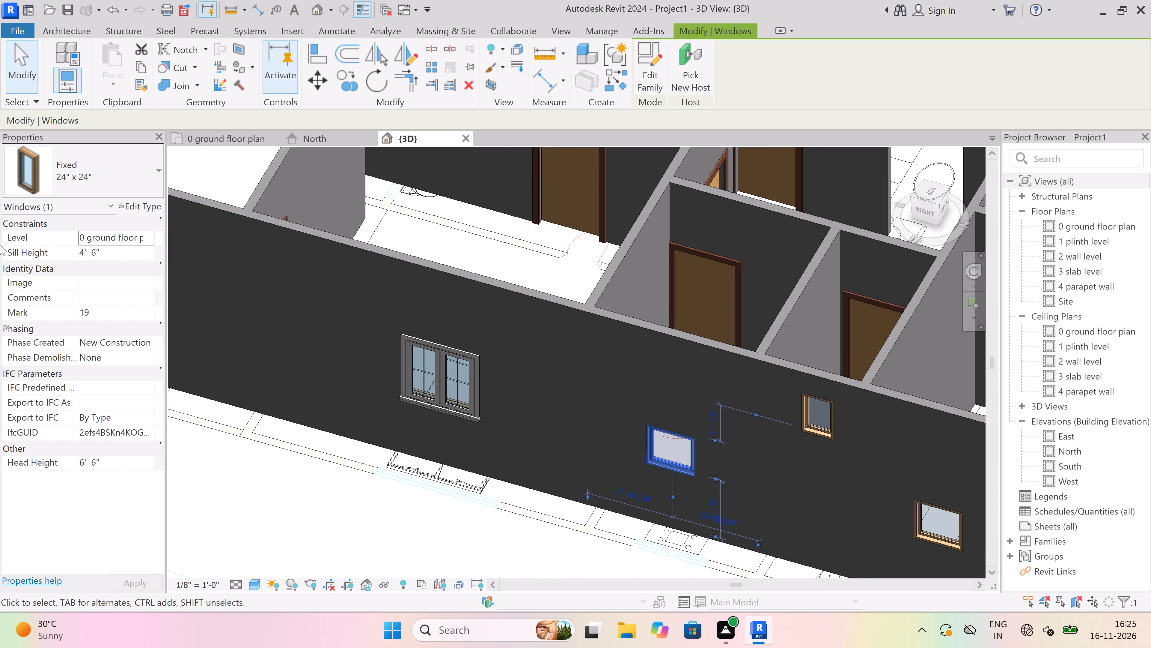
left_click(113, 254)
key("BackSpace")
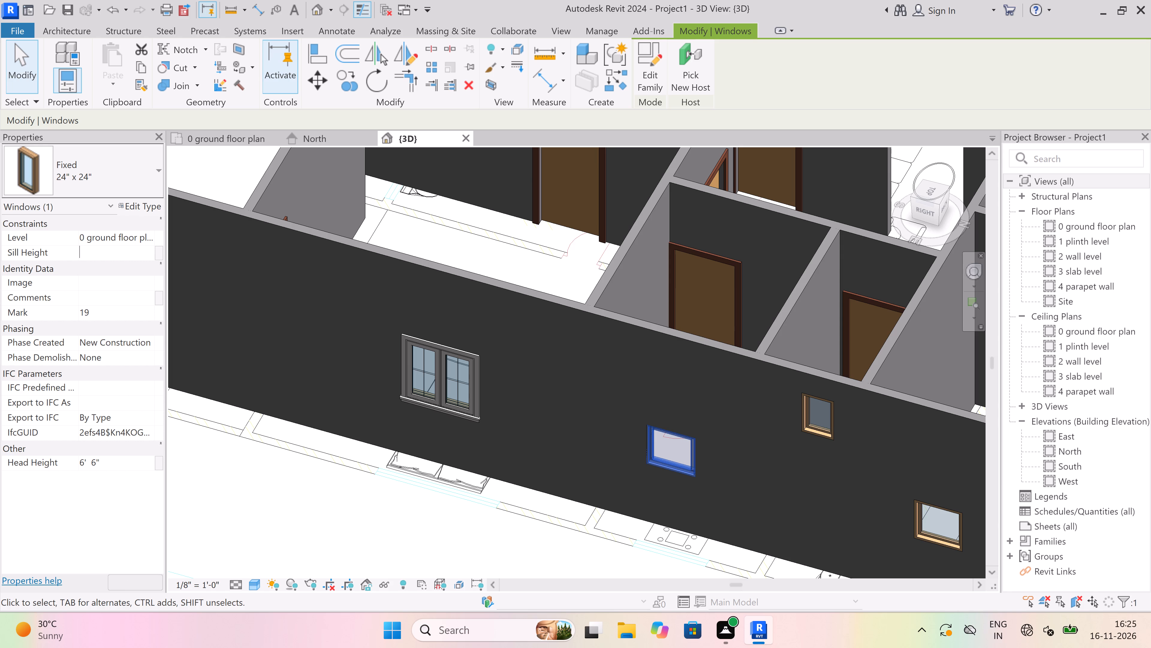
type("5'")
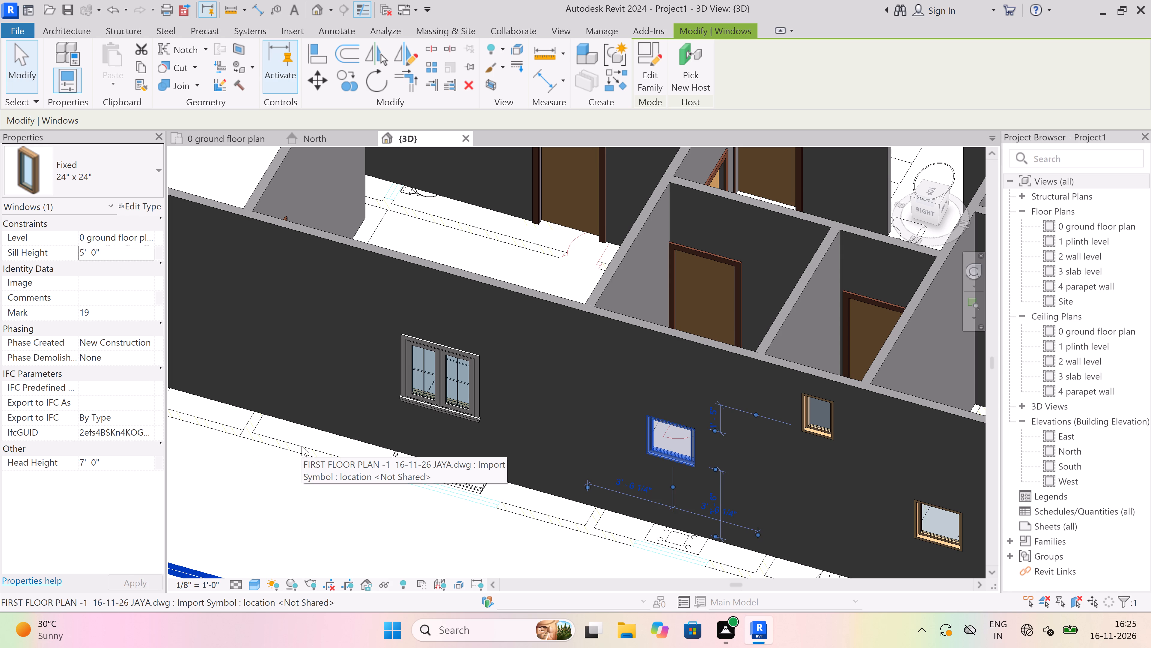
key("Escape")
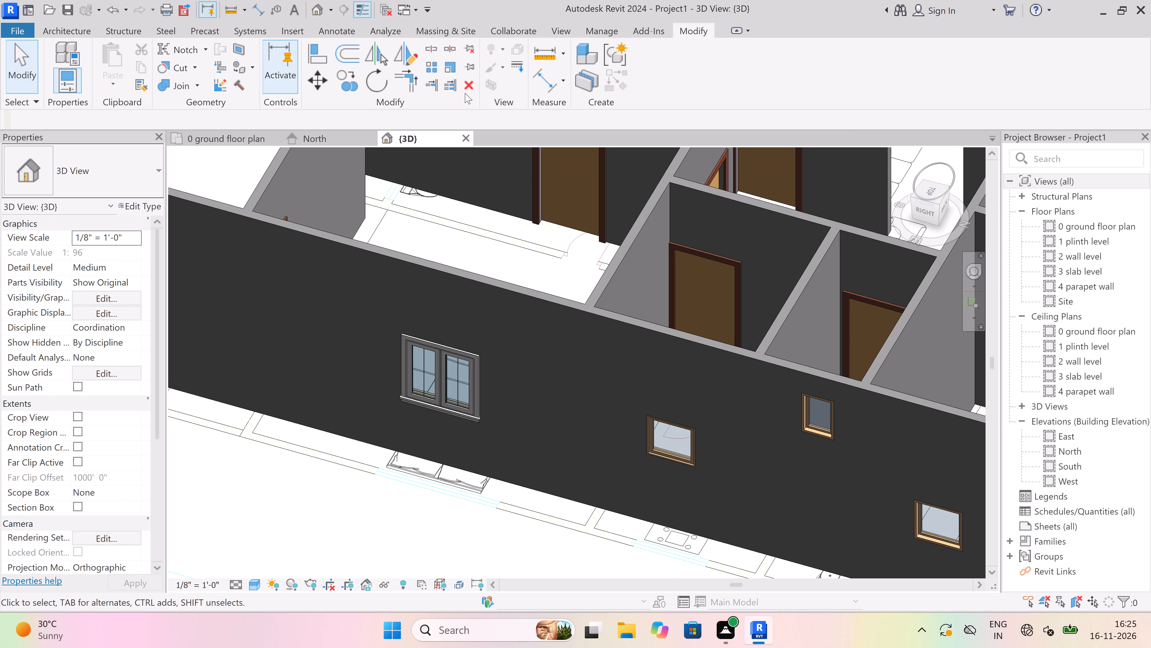
Measure the casement window's overall height, from the top of its trim to the bottom of its sill, in the North elevation.
left_click(326, 134)
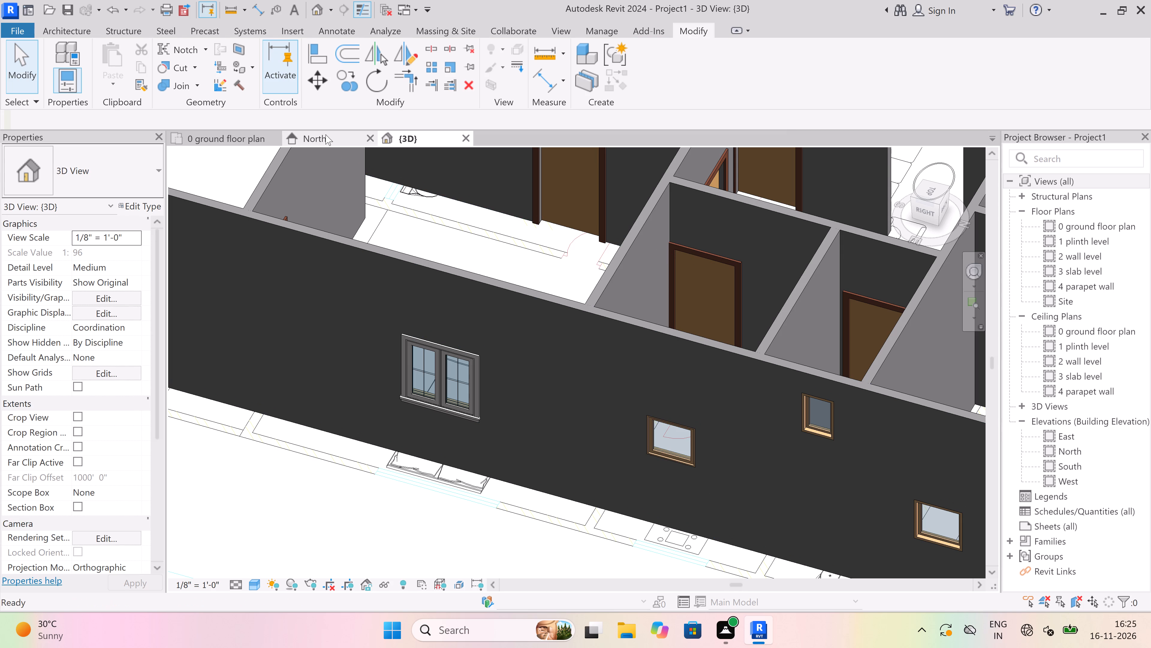
scroll(501, 490, "down", 4)
scroll(395, 474, "up", 13)
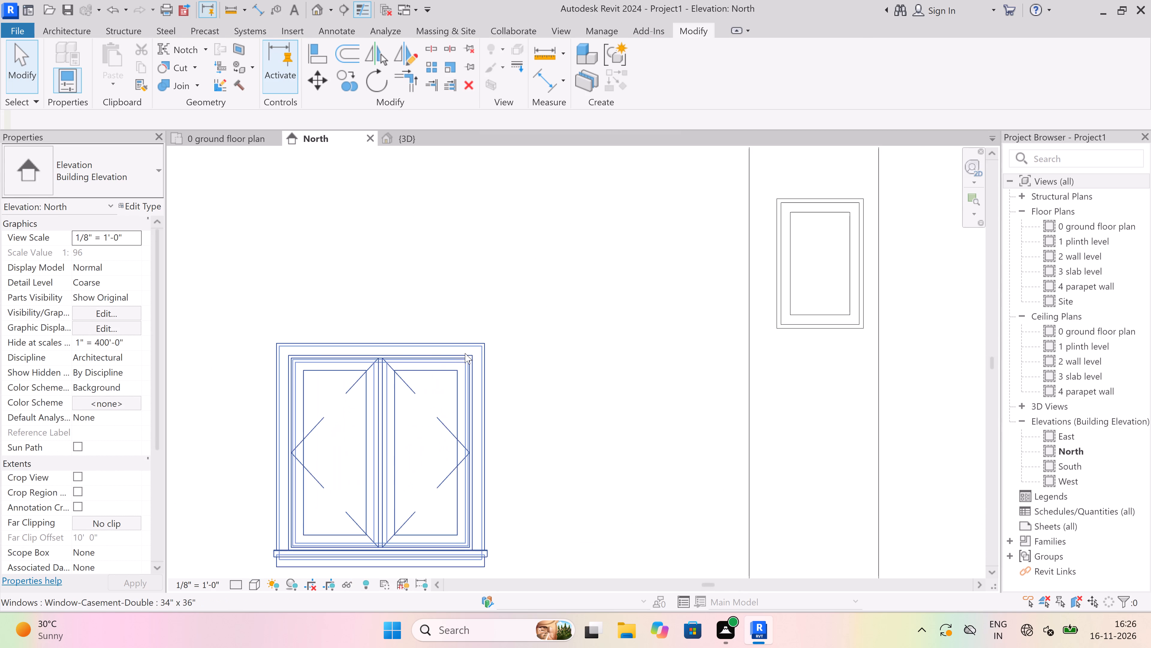
scroll(498, 371, "down", 1)
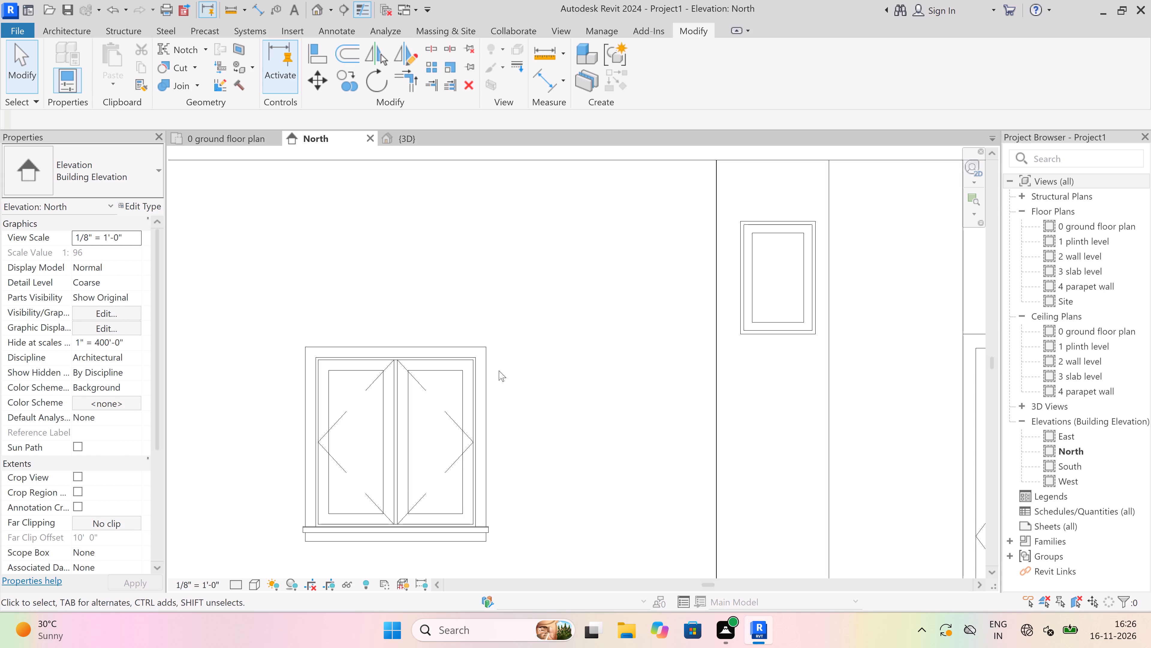
key("d")
key("i")
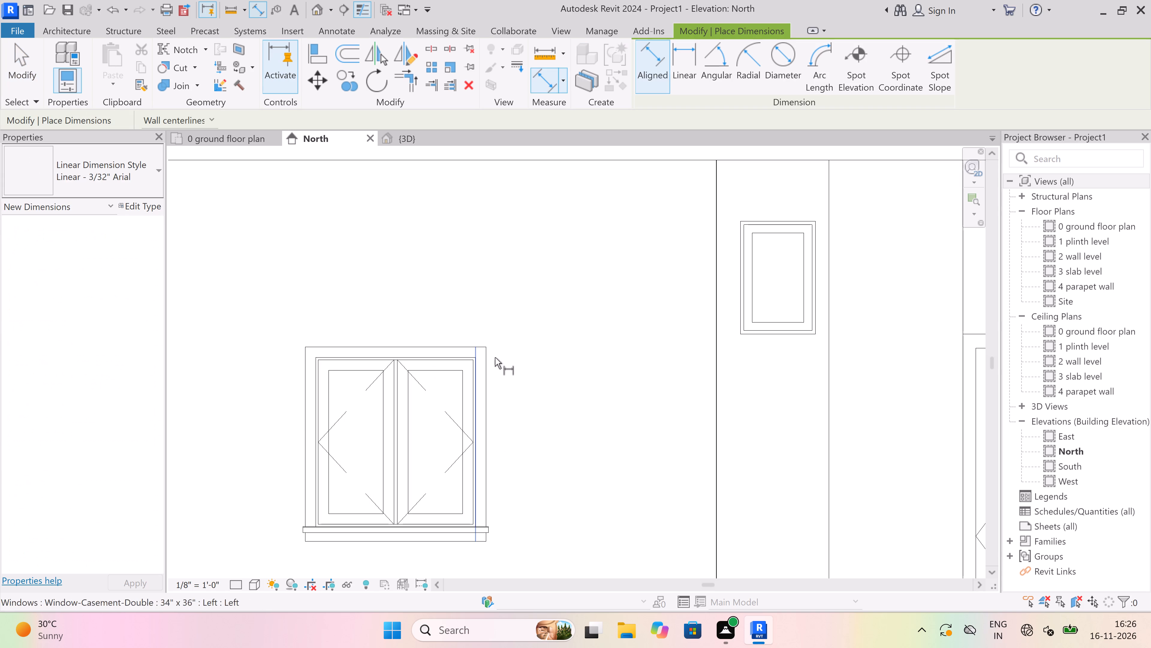
scroll(447, 335, "up", 4)
scroll(501, 352, "up", 4)
left_click(506, 355)
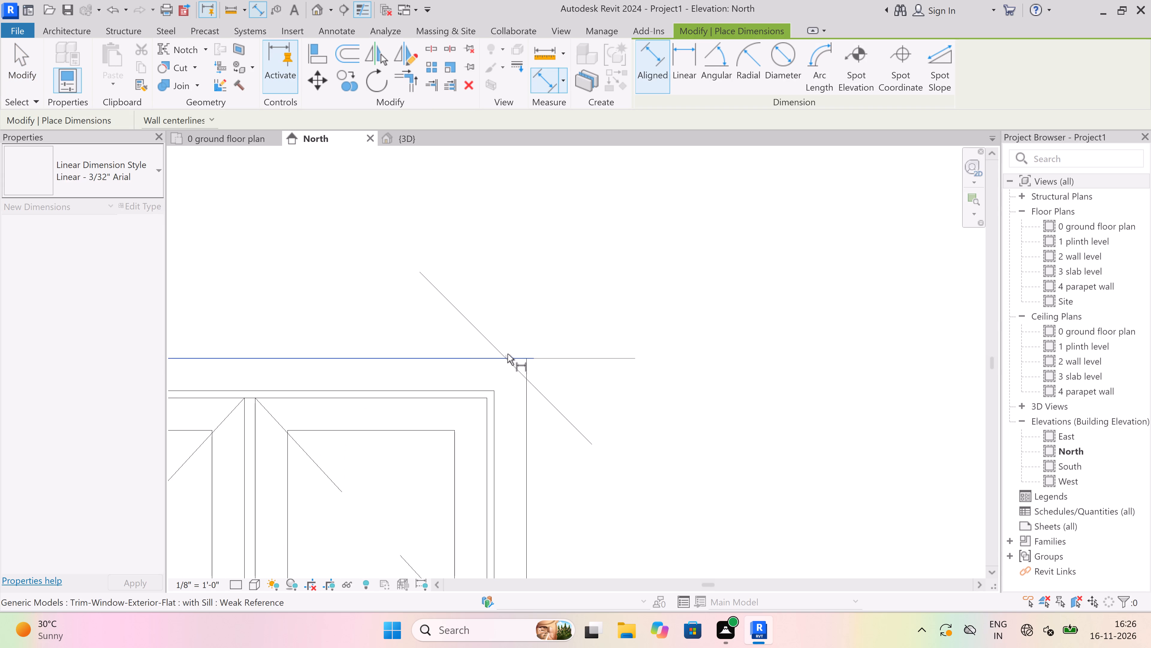
scroll(509, 350, "down", 12)
scroll(532, 451, "up", 4)
scroll(516, 477, "up", 4)
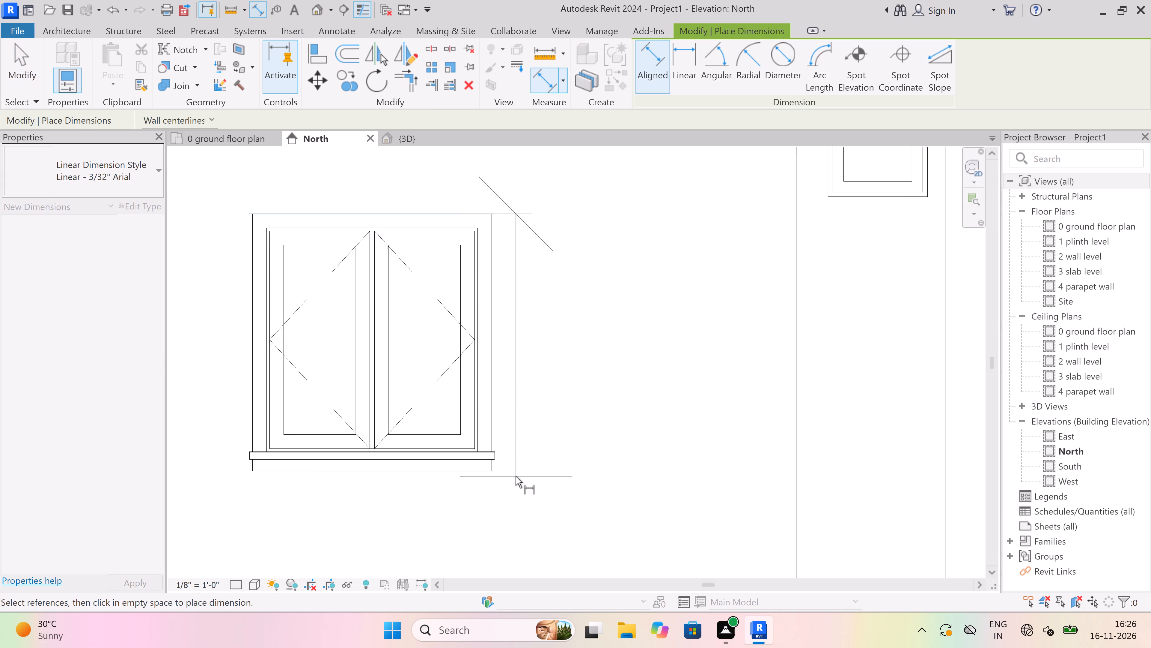
left_click(485, 468)
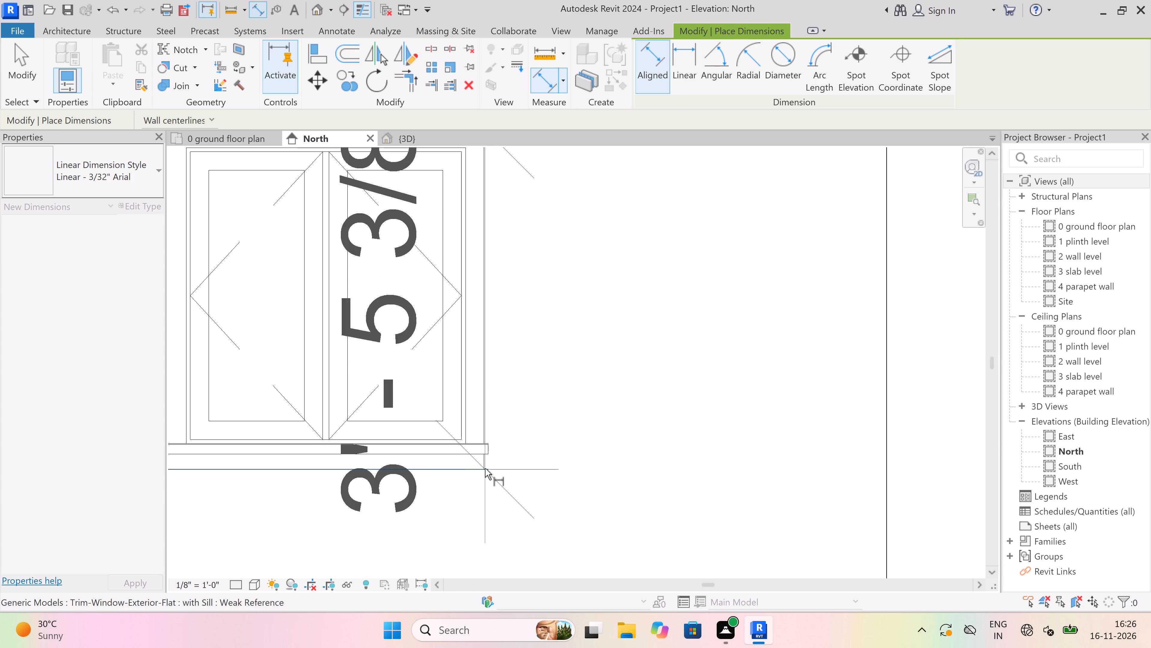
scroll(485, 468, "down", 4)
scroll(550, 445, "up", 3)
scroll(552, 445, "down", 5)
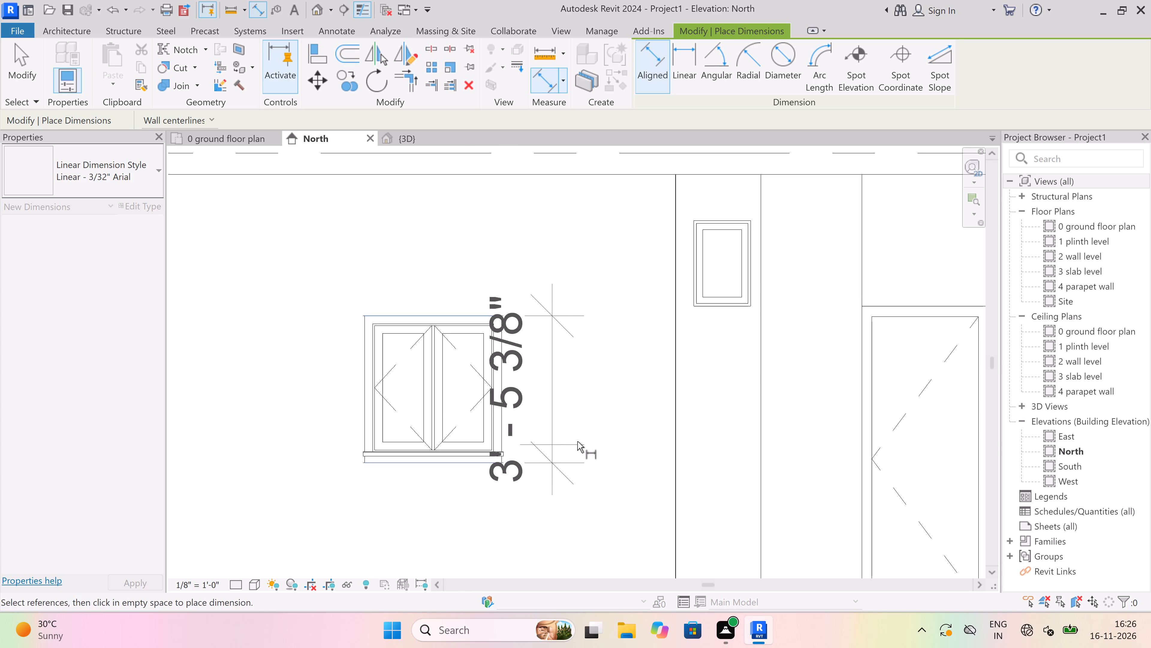
scroll(597, 425, "up", 2)
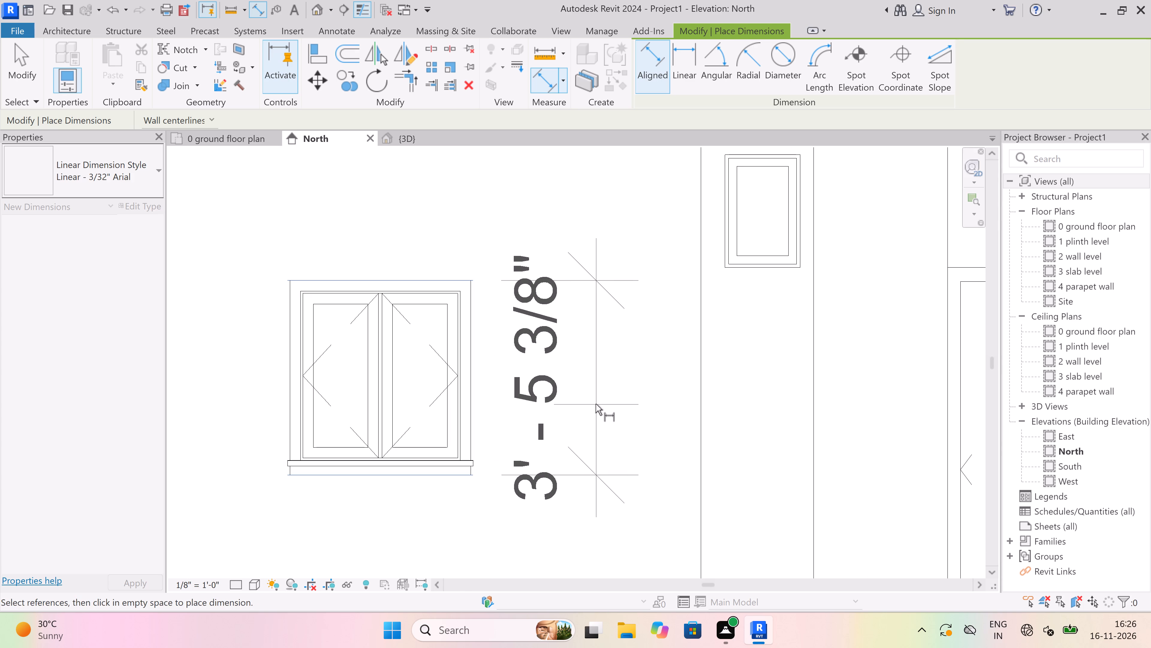
key("Escape")
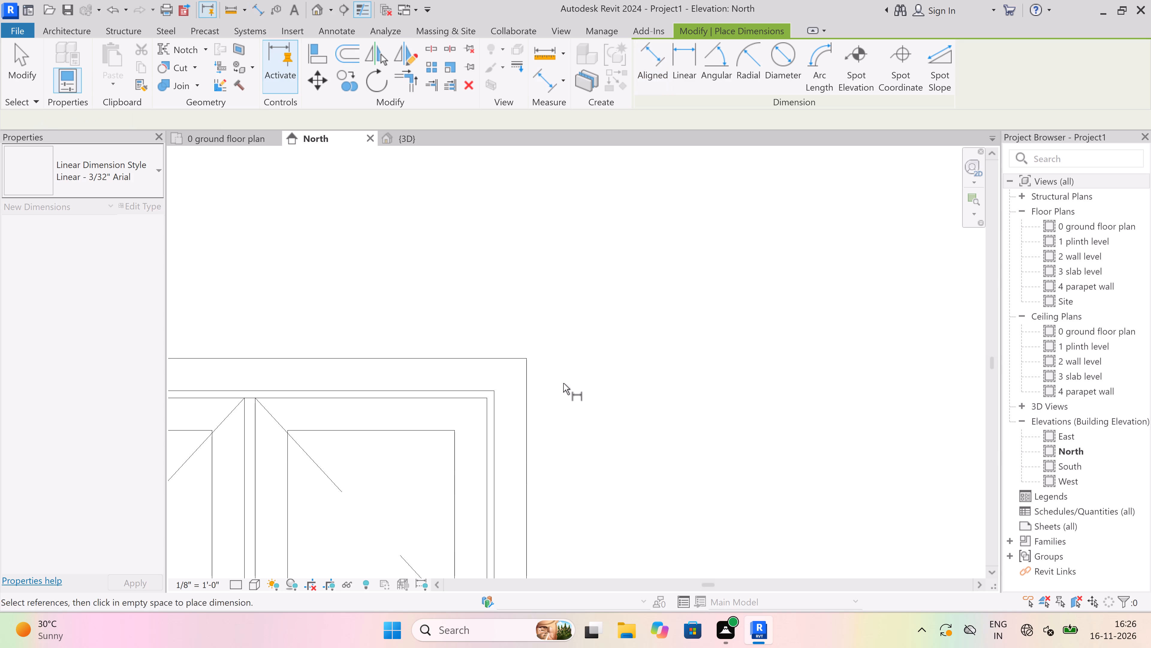
scroll(471, 341, "down", 12)
key("Escape")
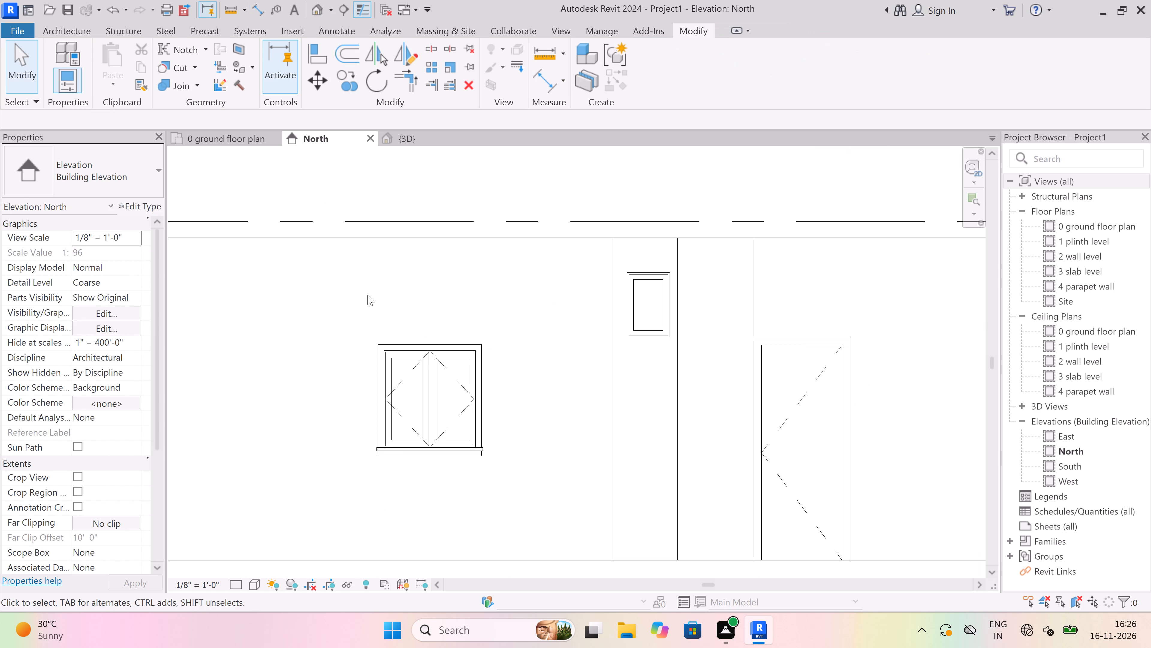
Examine the 0 ground floor plan for window locations, including the bedrooms, kitchens and verandahs on the south side.
left_click(215, 138)
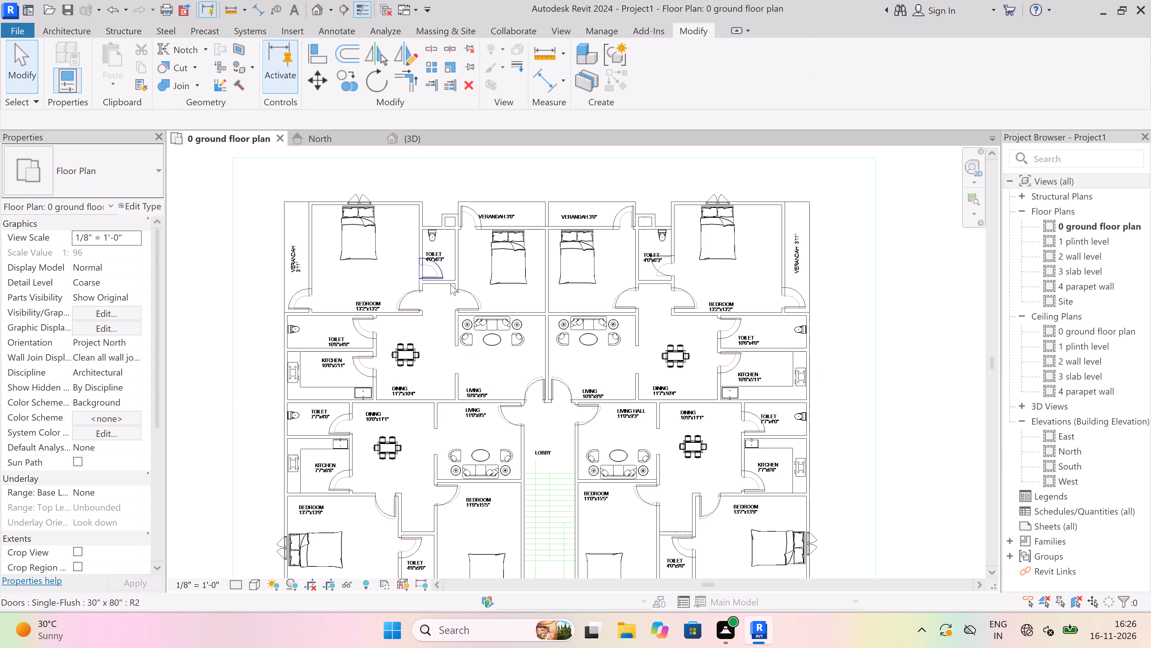
scroll(395, 340, "down", 8)
scroll(343, 438, "up", 5)
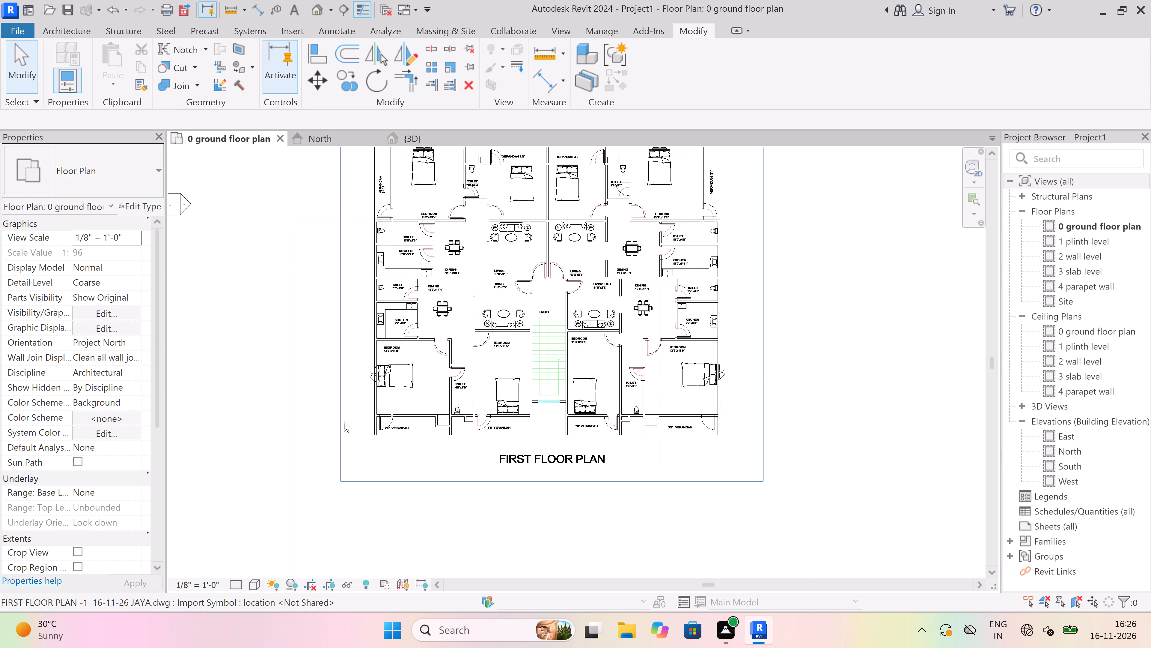
scroll(344, 421, "up", 4)
scroll(549, 392, "up", 4)
scroll(495, 427, "up", 1)
scroll(419, 434, "down", 8)
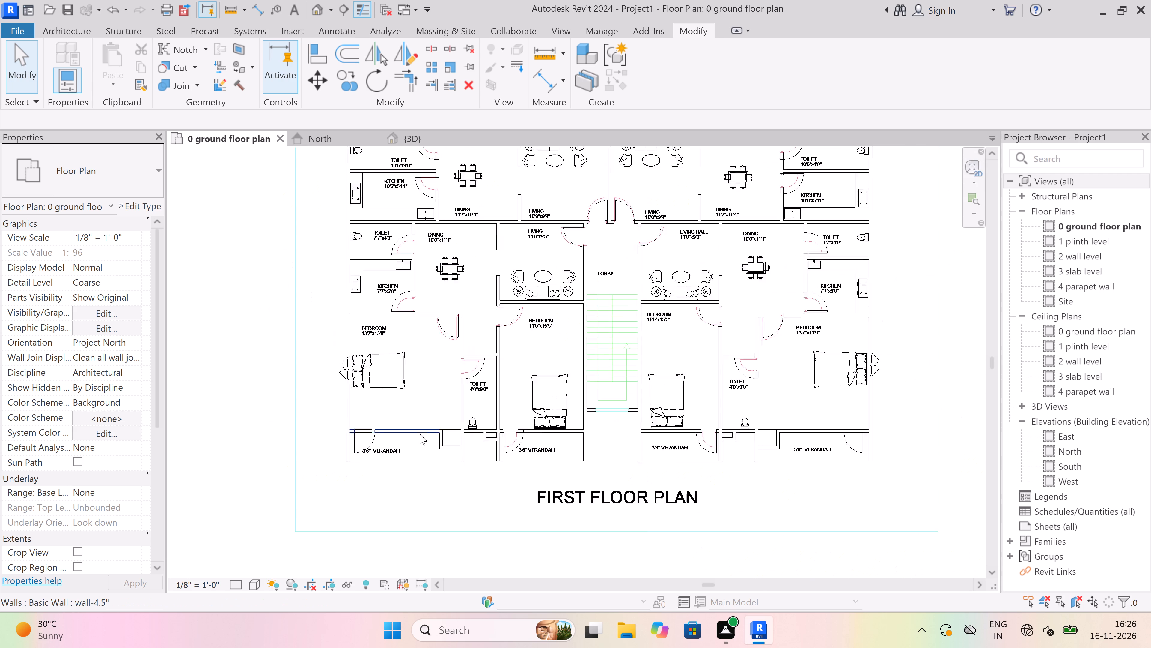
scroll(420, 434, "down", 1)
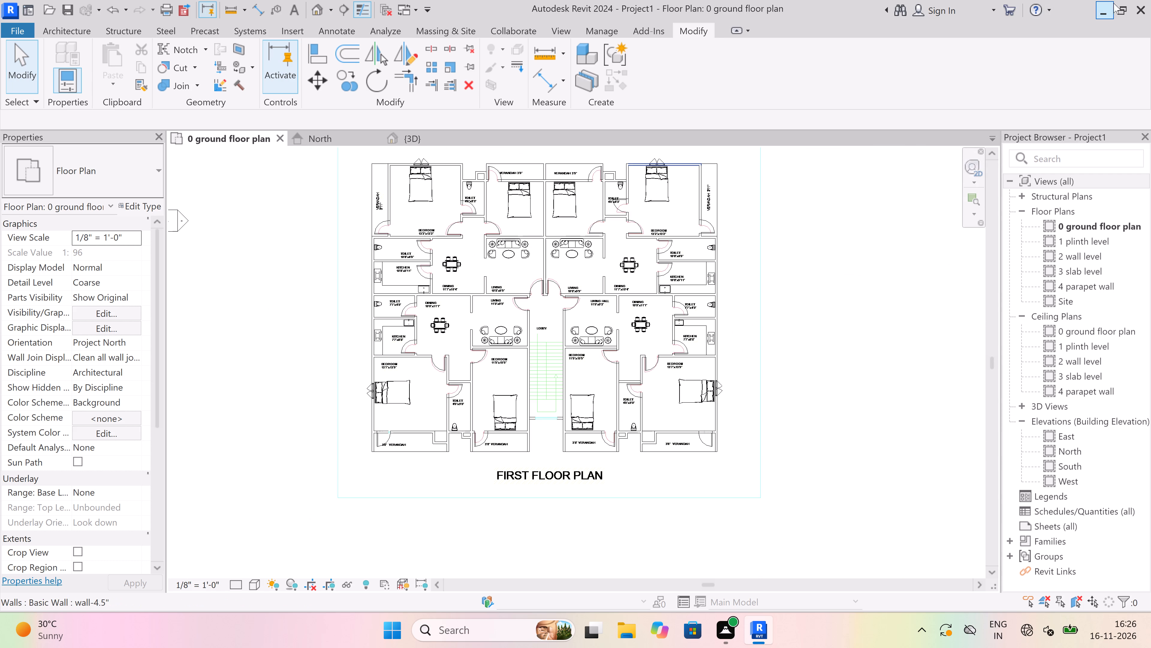
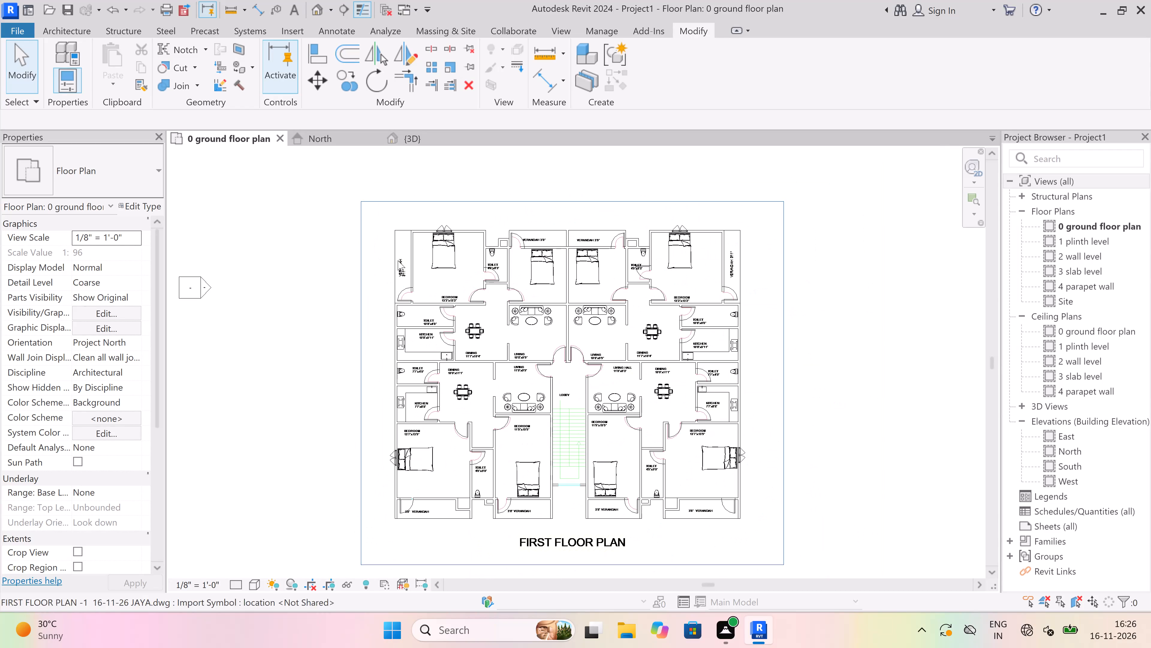
Examine the 0 ground floor plan for window locations in the bedrooms, toilets and kitchens on both sides of the building.
scroll(416, 238, "up", 9)
scroll(385, 358, "down", 5)
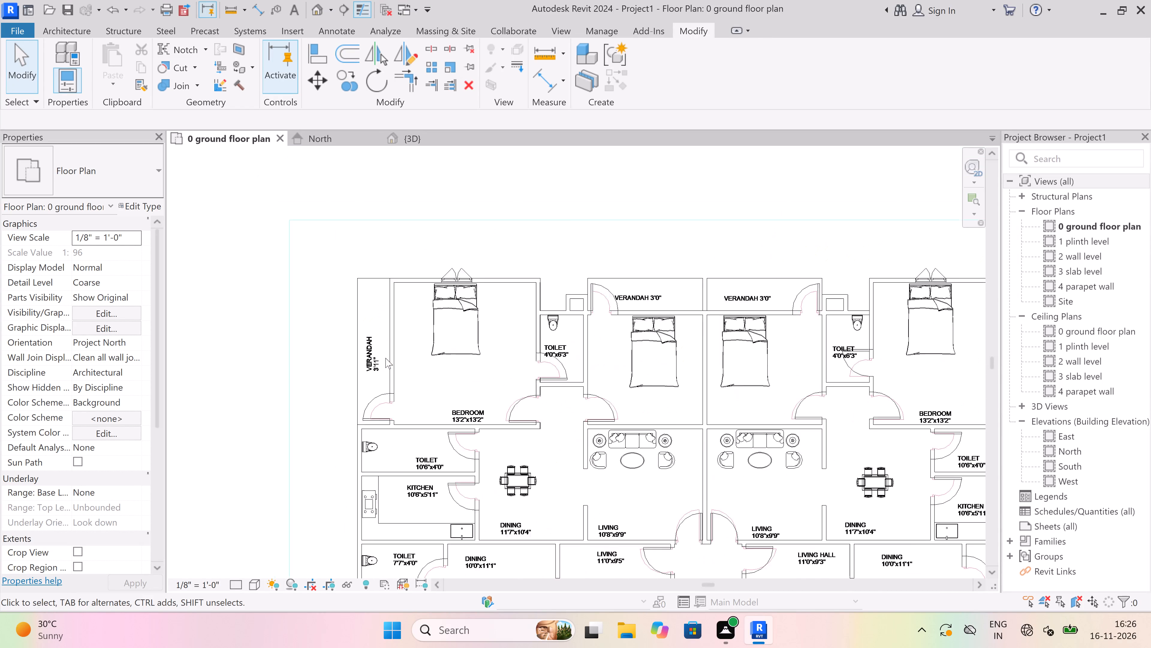
scroll(599, 334, "up", 3)
scroll(424, 328, "down", 9)
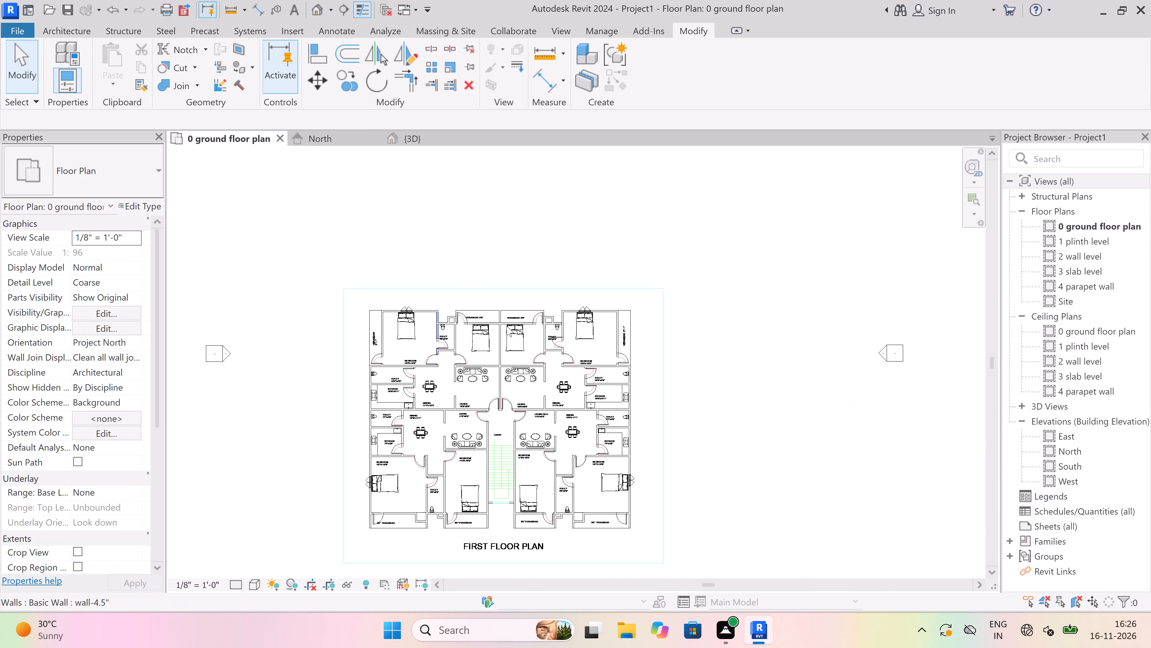
scroll(575, 326, "up", 3)
scroll(476, 338, "down", 5)
scroll(432, 418, "up", 5)
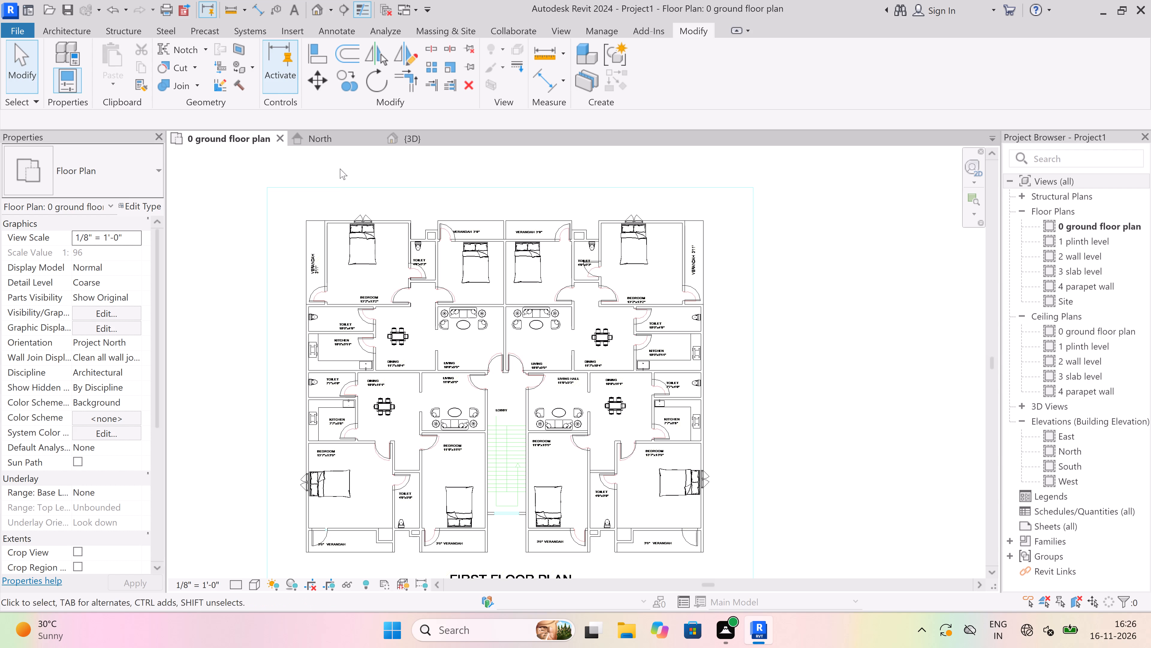
Examine the east wall in the 3D view, comparing the heights of its casement, kitchen and toilet windows.
left_click(338, 133)
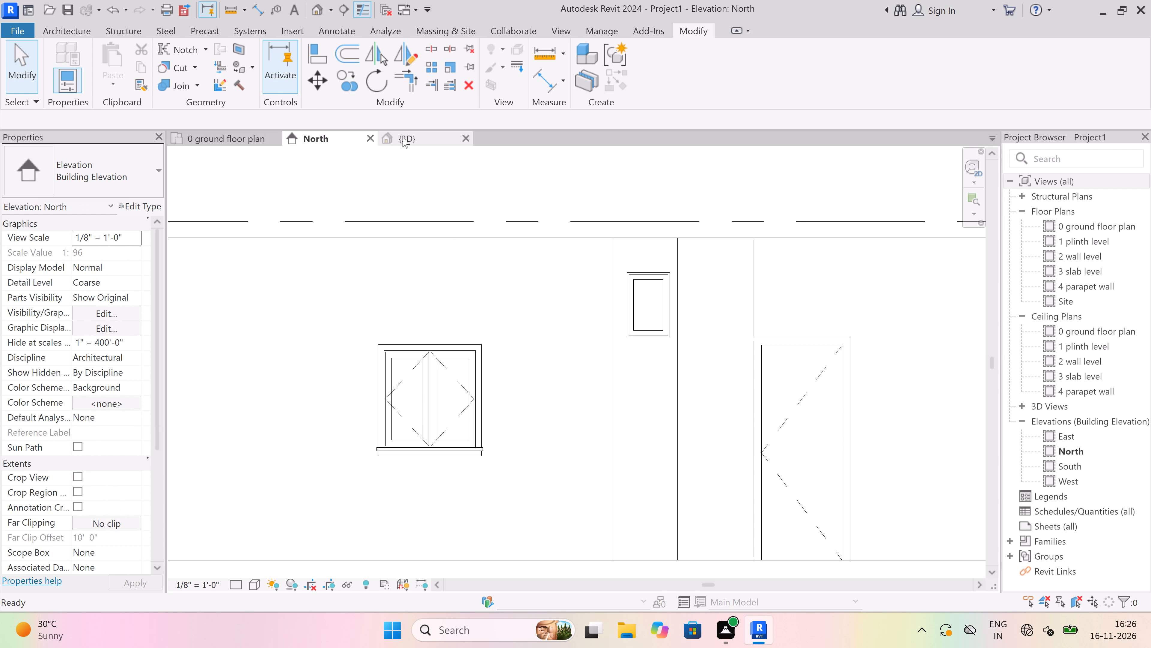
left_click(403, 137)
scroll(506, 302, "down", 5)
scroll(504, 377, "down", 2)
scroll(490, 344, "up", 4)
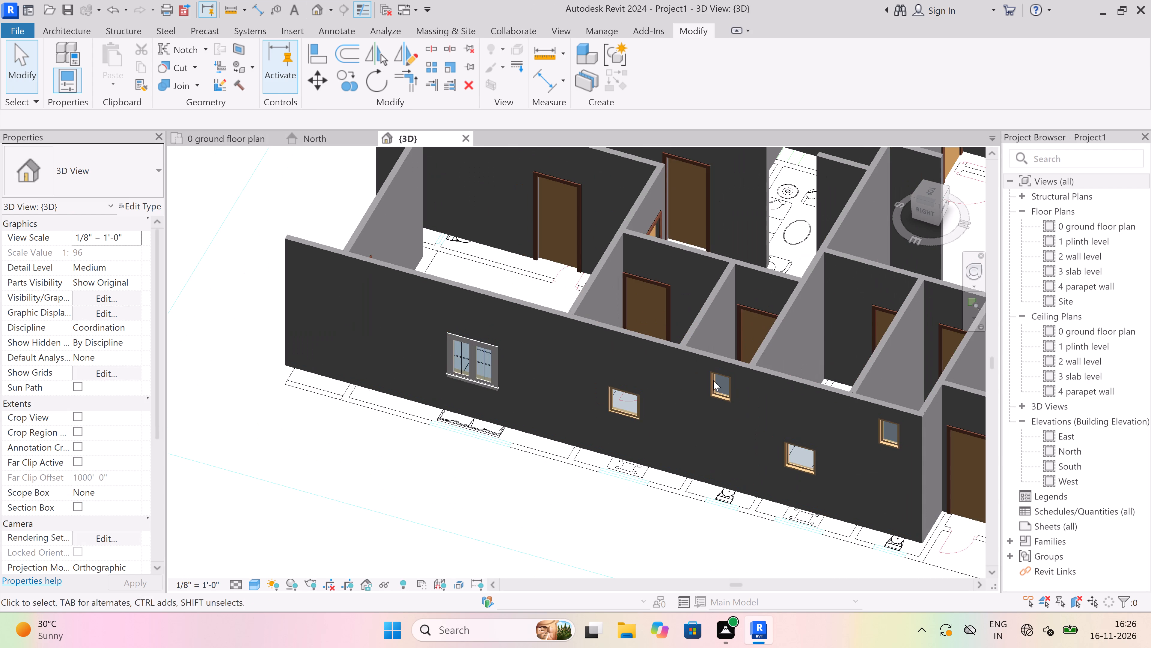
scroll(571, 393, "down", 4)
scroll(714, 396, "up", 3)
scroll(760, 403, "up", 5)
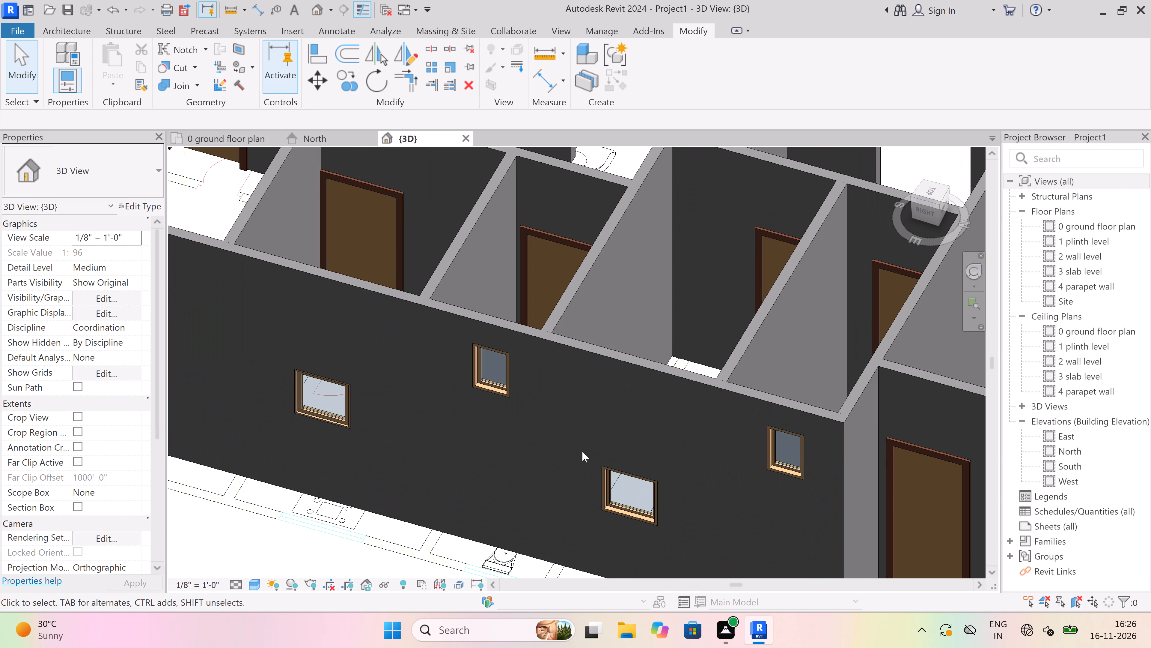
scroll(582, 443, "down", 5)
scroll(519, 388, "up", 3)
scroll(397, 417, "up", 3)
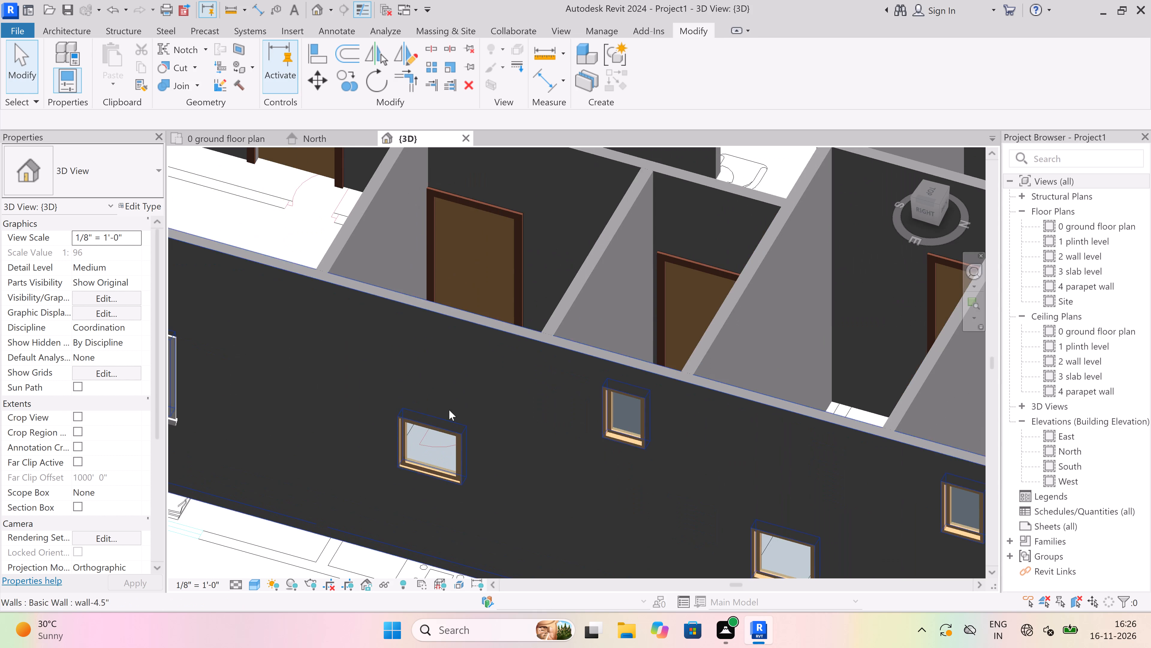
scroll(462, 403, "down", 7)
scroll(342, 394, "up", 3)
scroll(556, 451, "up", 3)
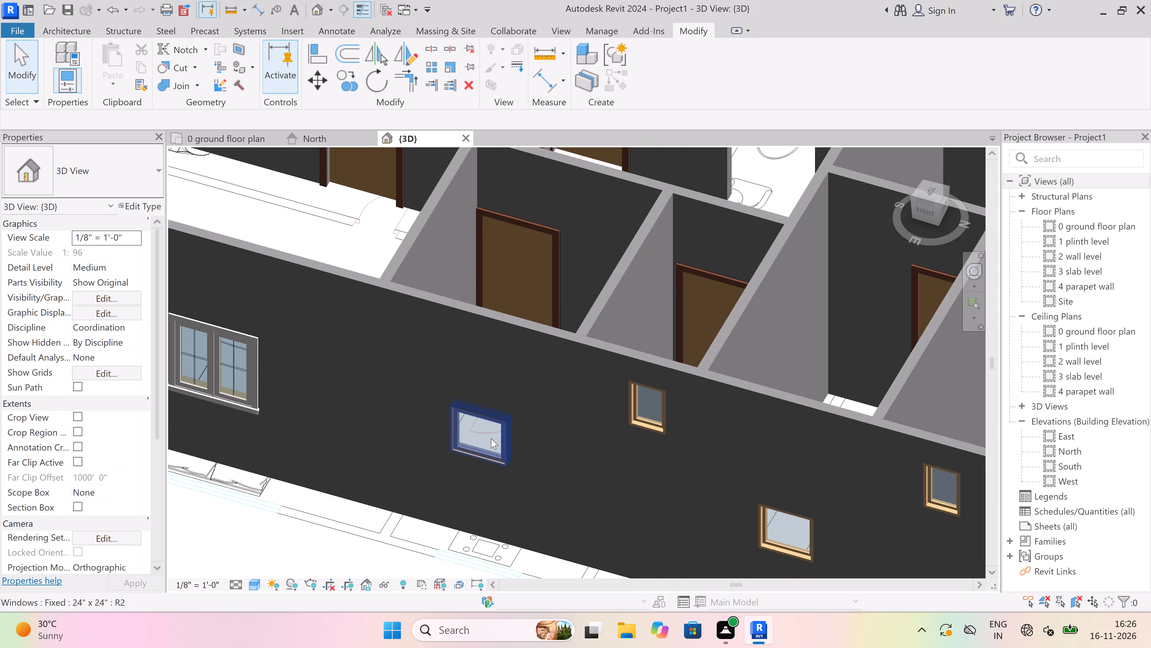
scroll(491, 438, "down", 4)
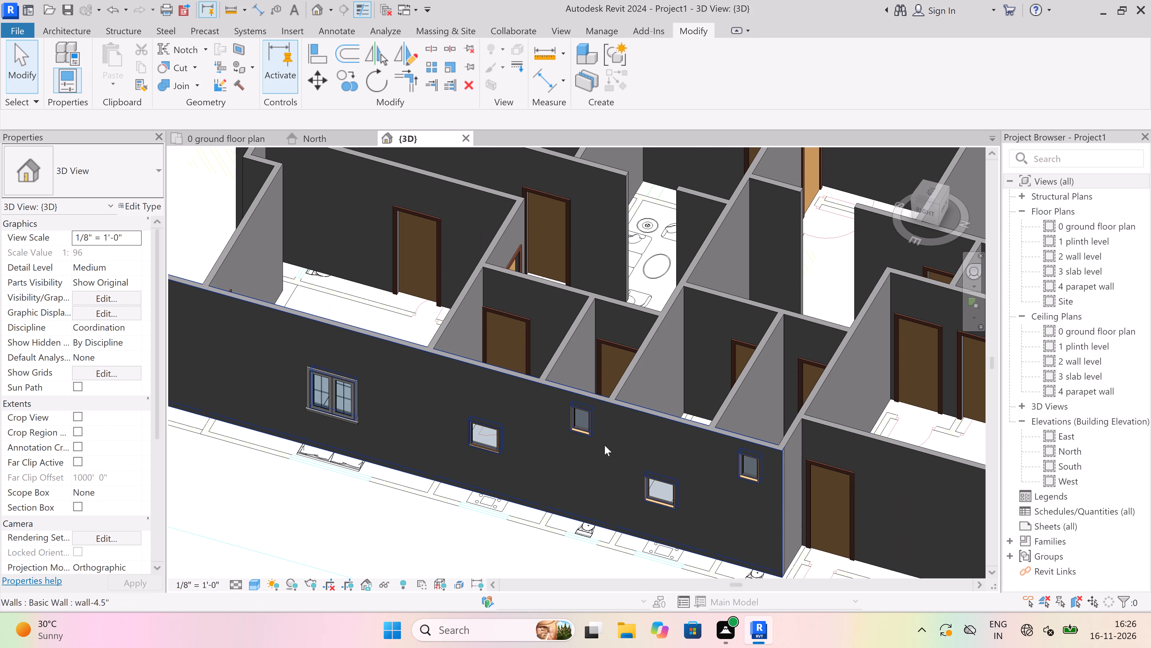
left_click(653, 476)
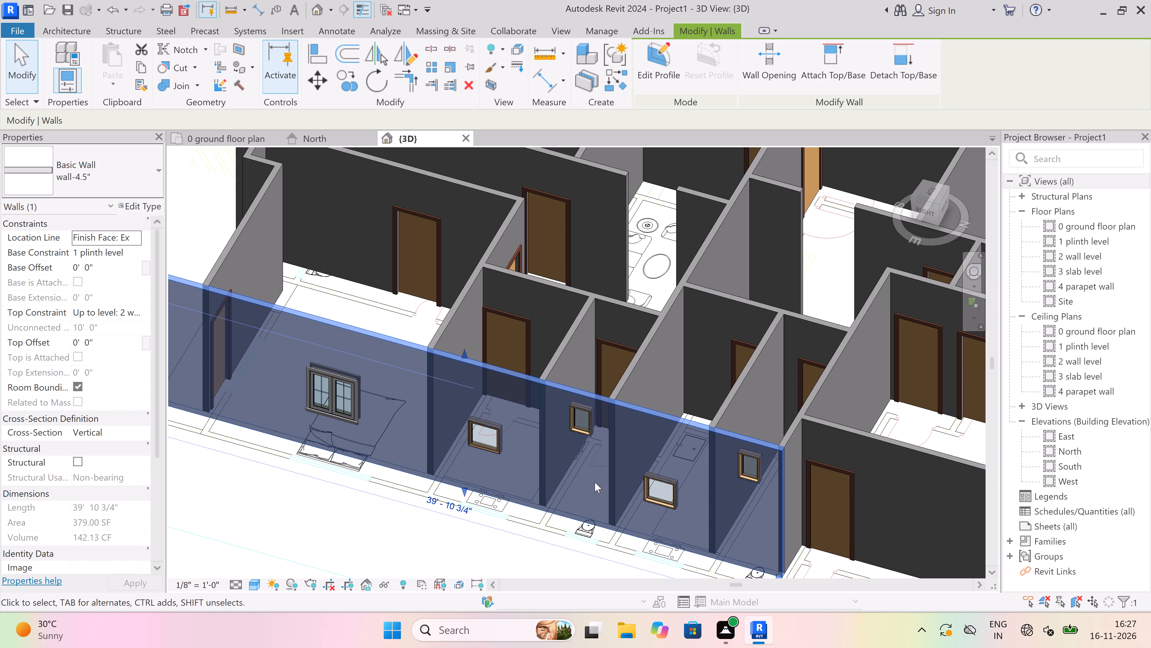
key("Escape")
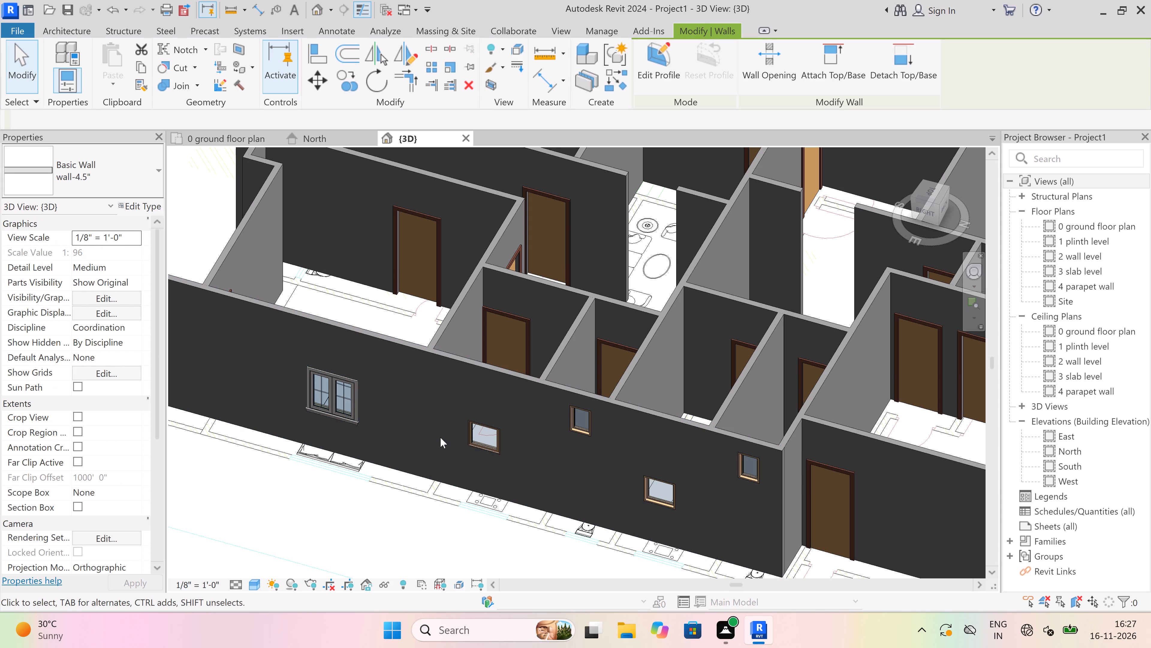
Check the sill height of the kitchen's 24" x 24" fixed window beside the casement window on the east wall.
scroll(488, 446, "up", 8)
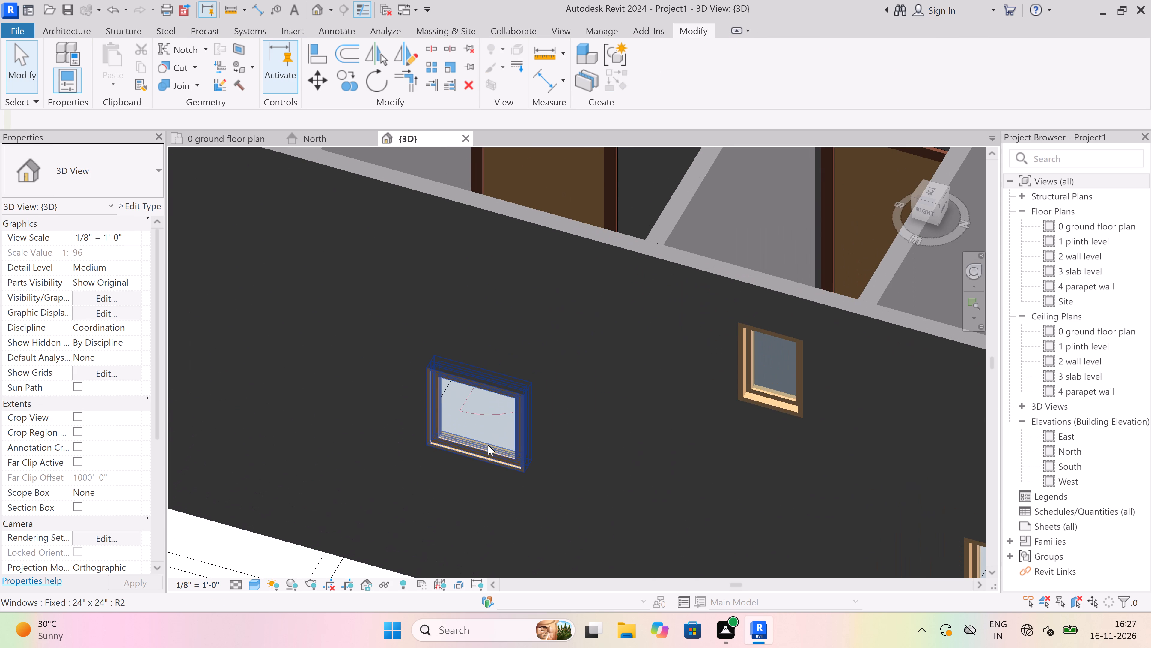
left_click(488, 445)
left_click(120, 250)
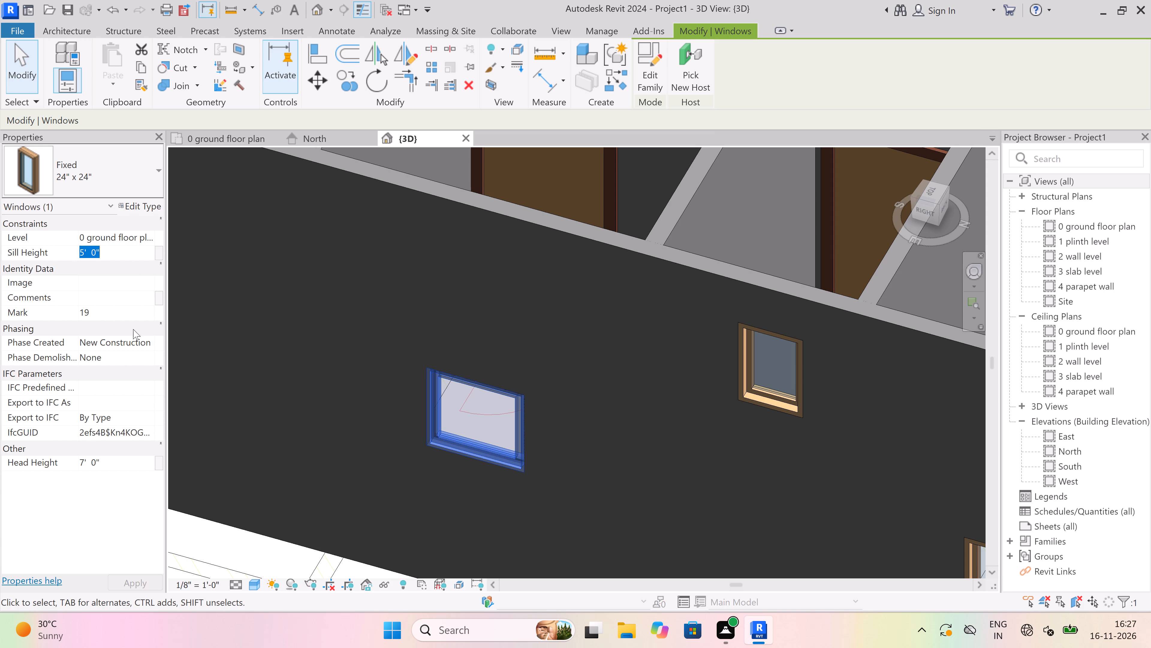
key("Escape")
scroll(426, 411, "down", 6)
key("Escape")
Set the sill height of the other kitchen's 24" x 24" fixed window, between the two toilet windows on the east wall, to 5' 0".
scroll(567, 369, "up", 4)
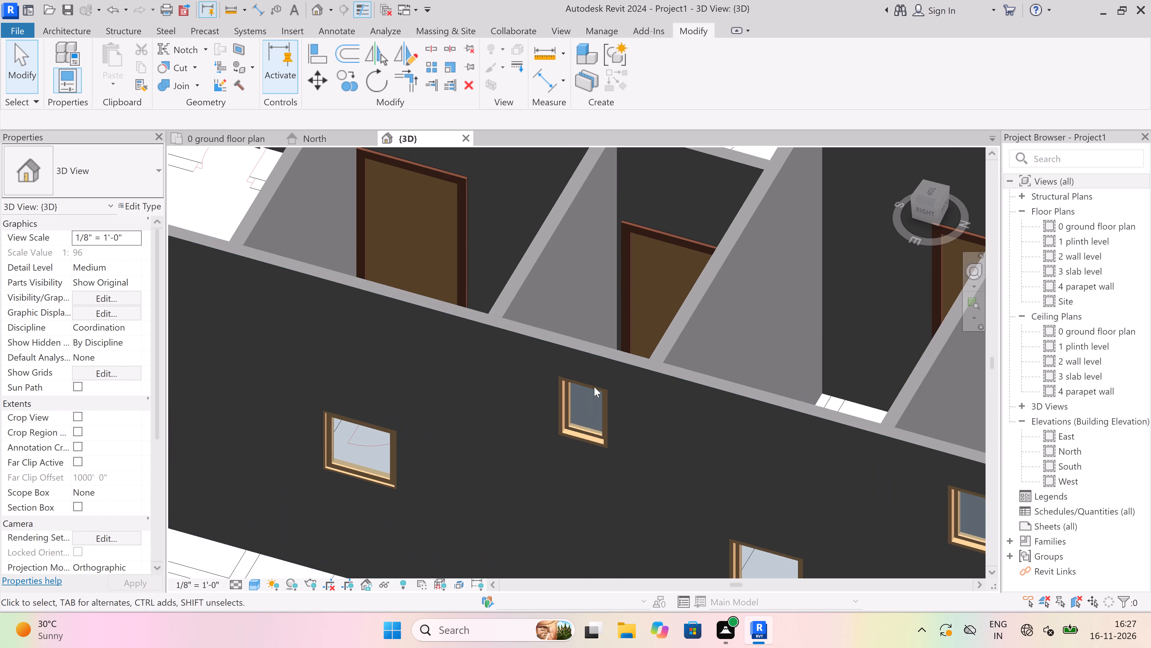
scroll(593, 385, "up", 2)
scroll(429, 339, "down", 11)
scroll(537, 407, "up", 15)
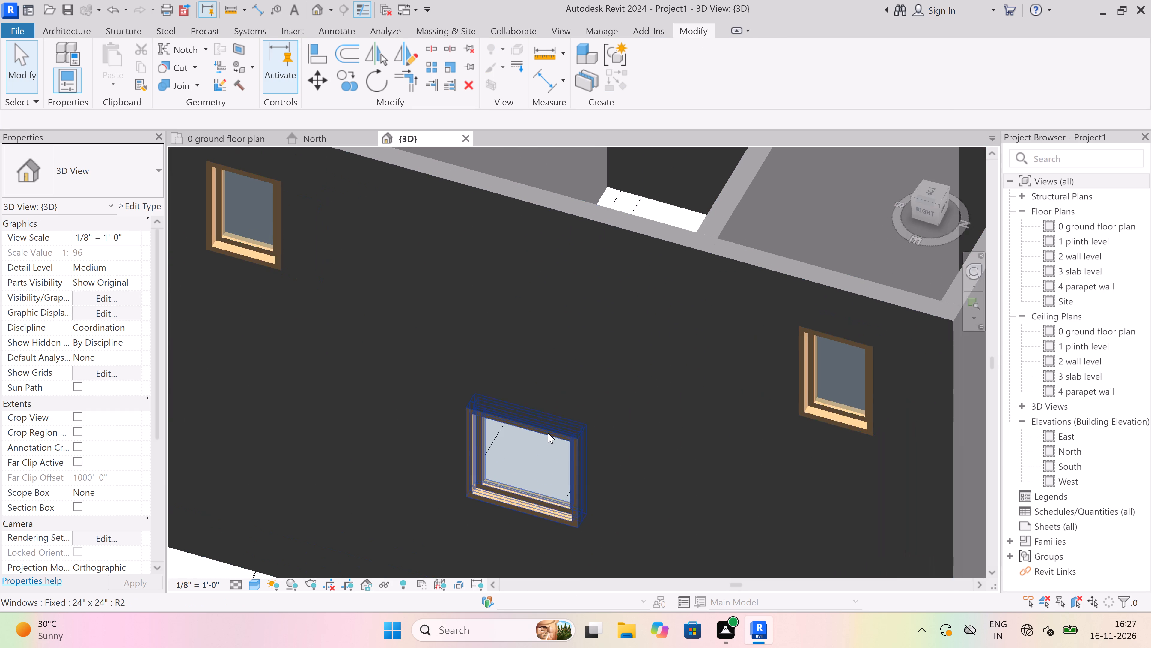
left_click(547, 431)
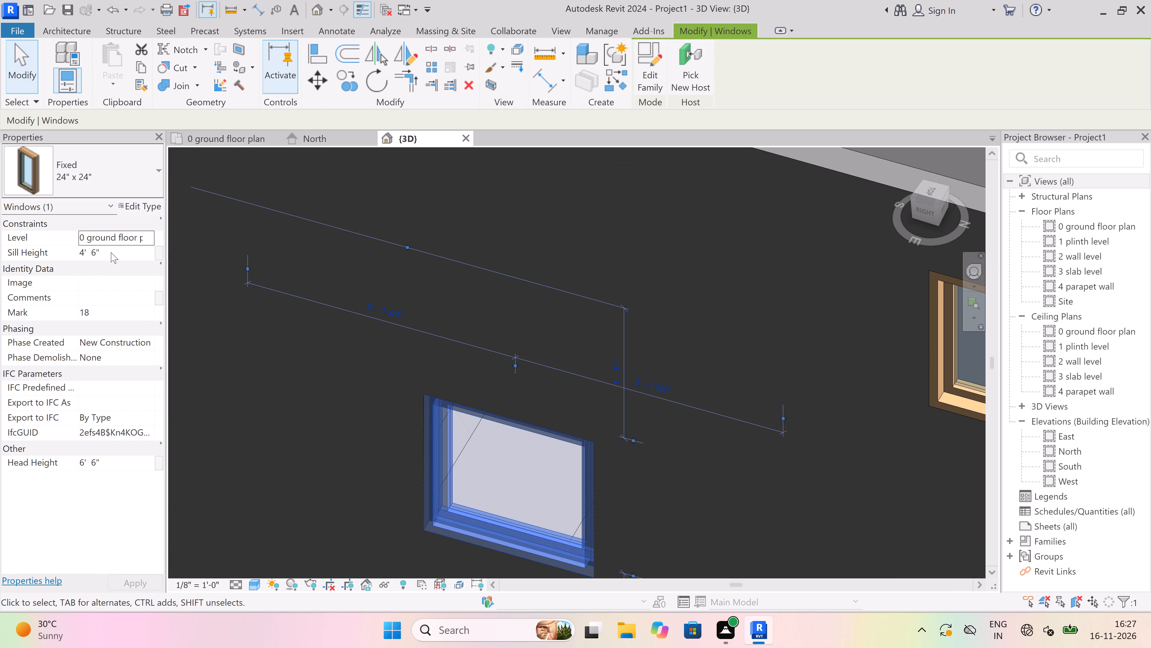
left_click(111, 250)
key("BackSpace")
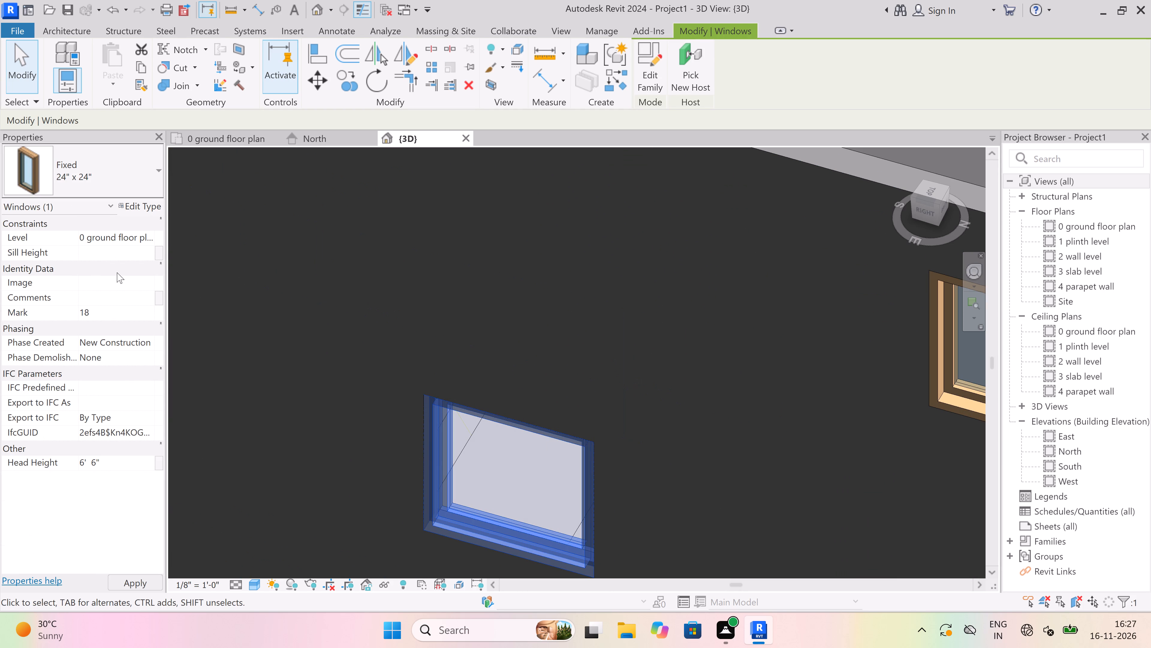
type("5'")
key("Escape")
Set the sill height of the 34" x 36" double casement window on the east wall to 5'.
scroll(616, 396, "down", 12)
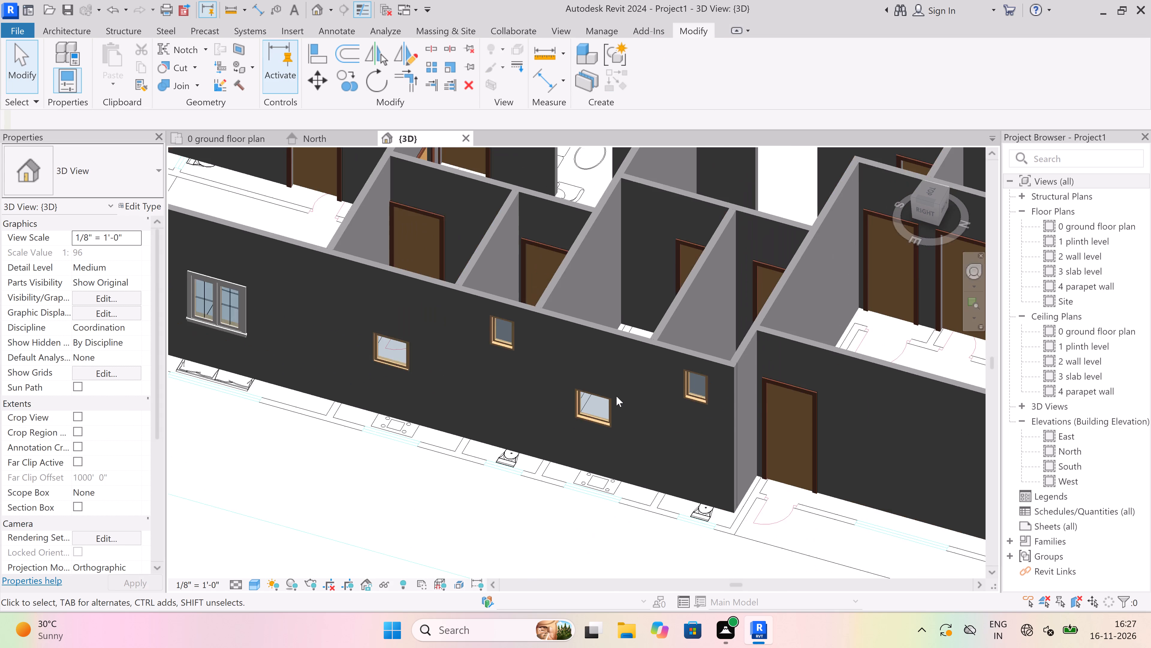
scroll(616, 396, "down", 2)
scroll(352, 365, "up", 4)
left_click(352, 289)
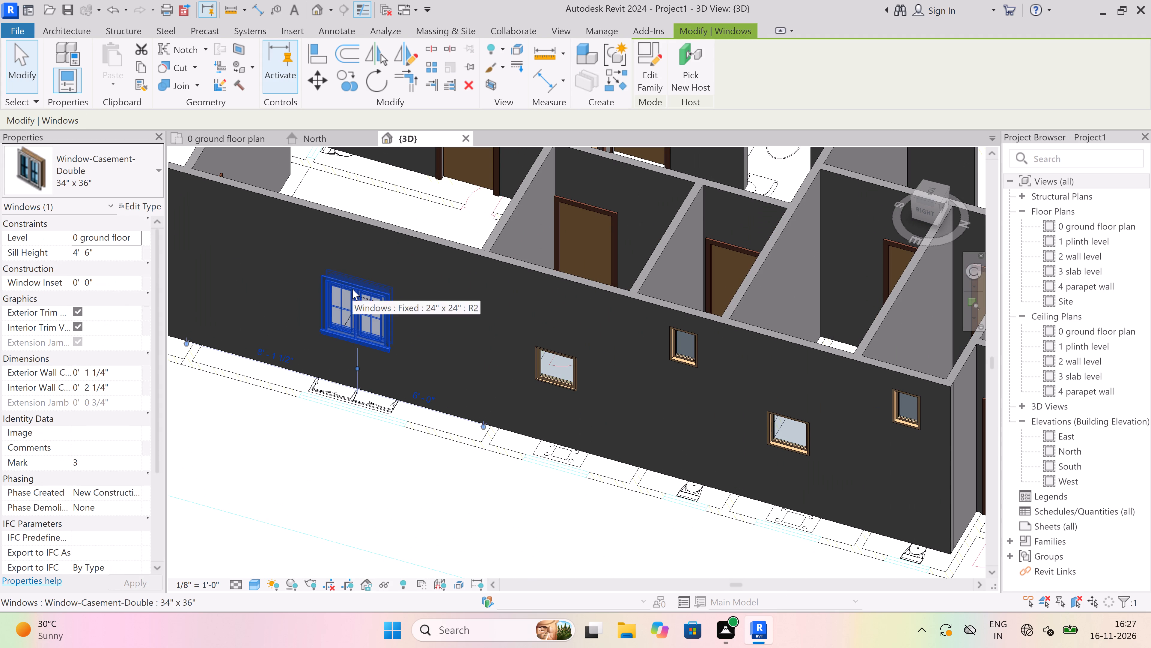
left_click(110, 249)
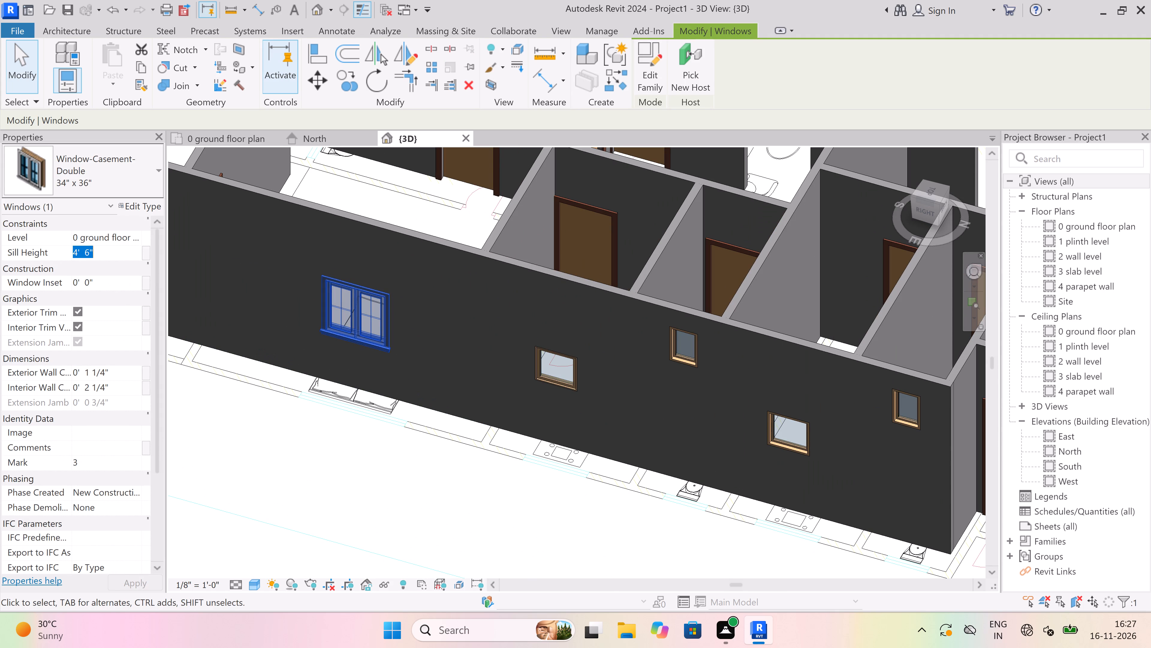
key("BackSpace")
type("5'")
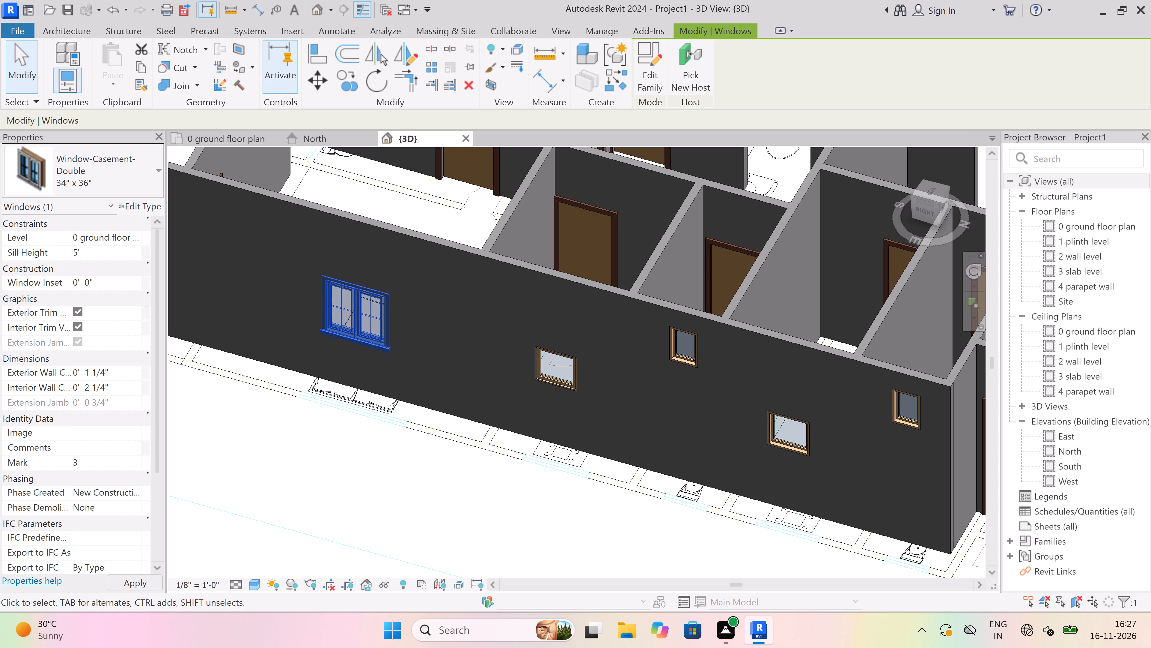
key("Escape")
Examine the west wall in the 3D view, comparing the heights of its casement, kitchen and toilet windows.
scroll(531, 429, "down", 3)
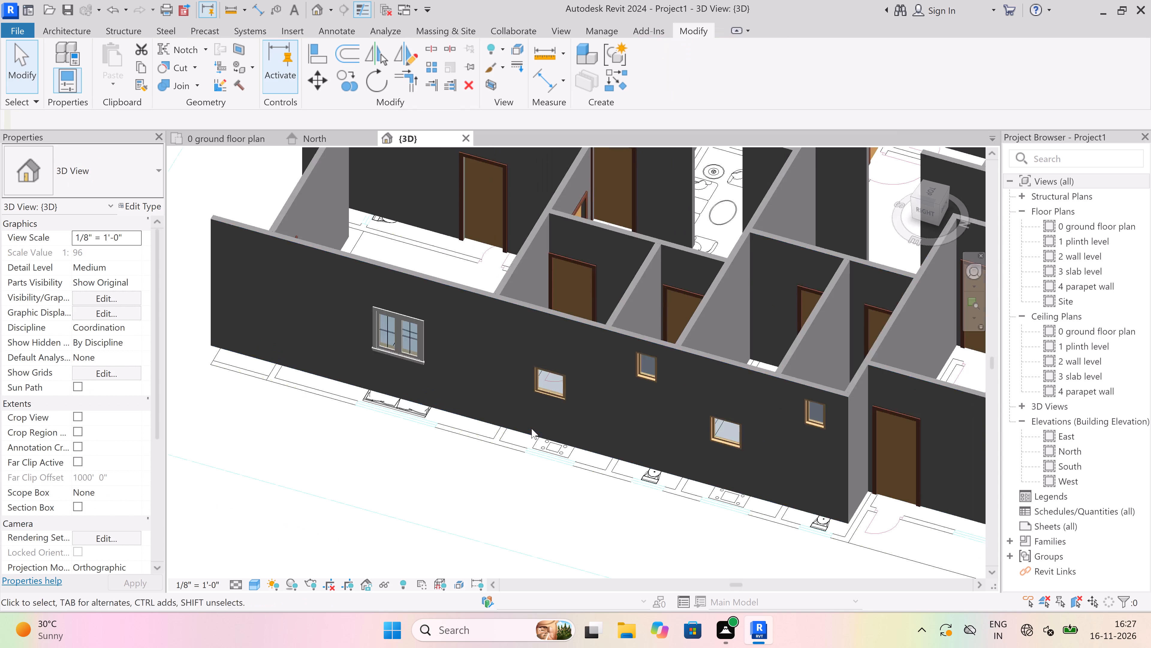
scroll(531, 428, "down", 4)
middle_click_drag(337, 385, 744, 319, "shift")
scroll(501, 470, "down", 1, "shift")
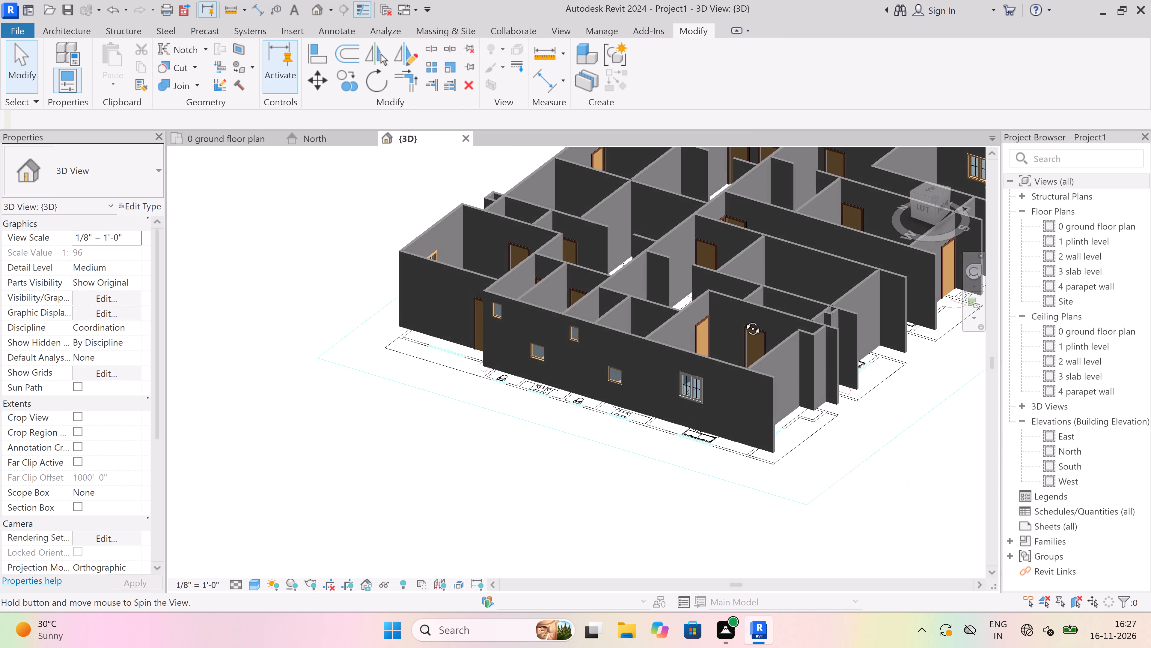
middle_click_drag(744, 319, 730, 325, "shift")
scroll(693, 364, "up", 9)
scroll(635, 373, "up", 3)
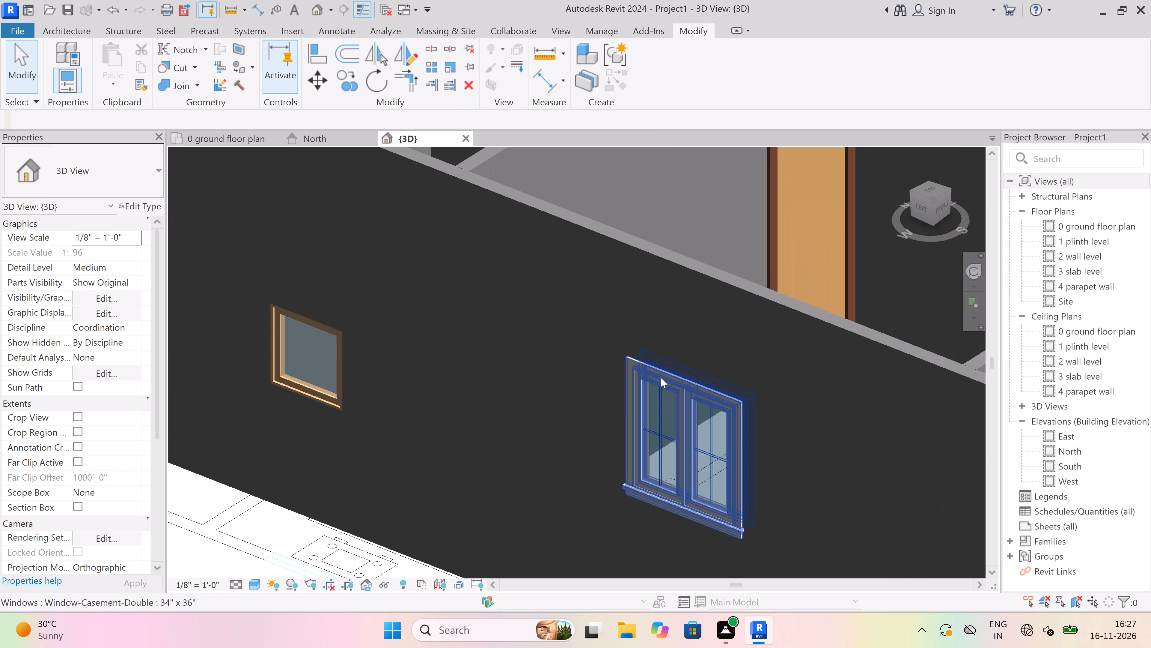
scroll(580, 417, "down", 13)
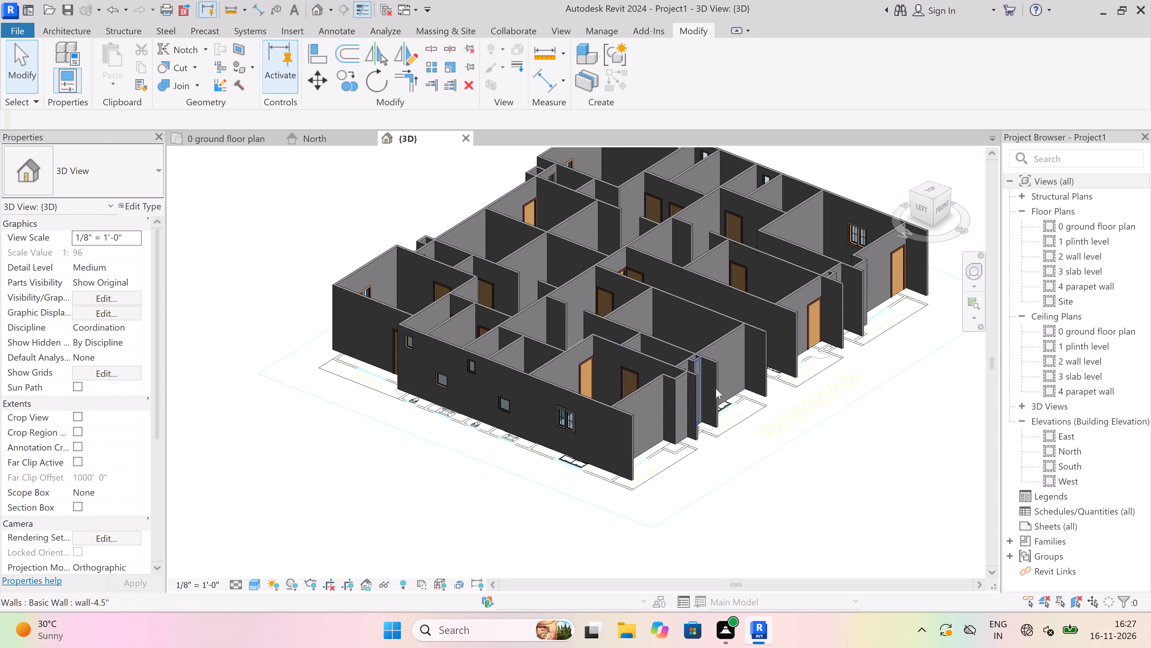
Examine the south side in the 3D view, comparing its toilet walls to see which still lacks a window.
scroll(722, 385, "down", 1, "shift")
middle_click_drag(694, 420, 502, 459, "shift")
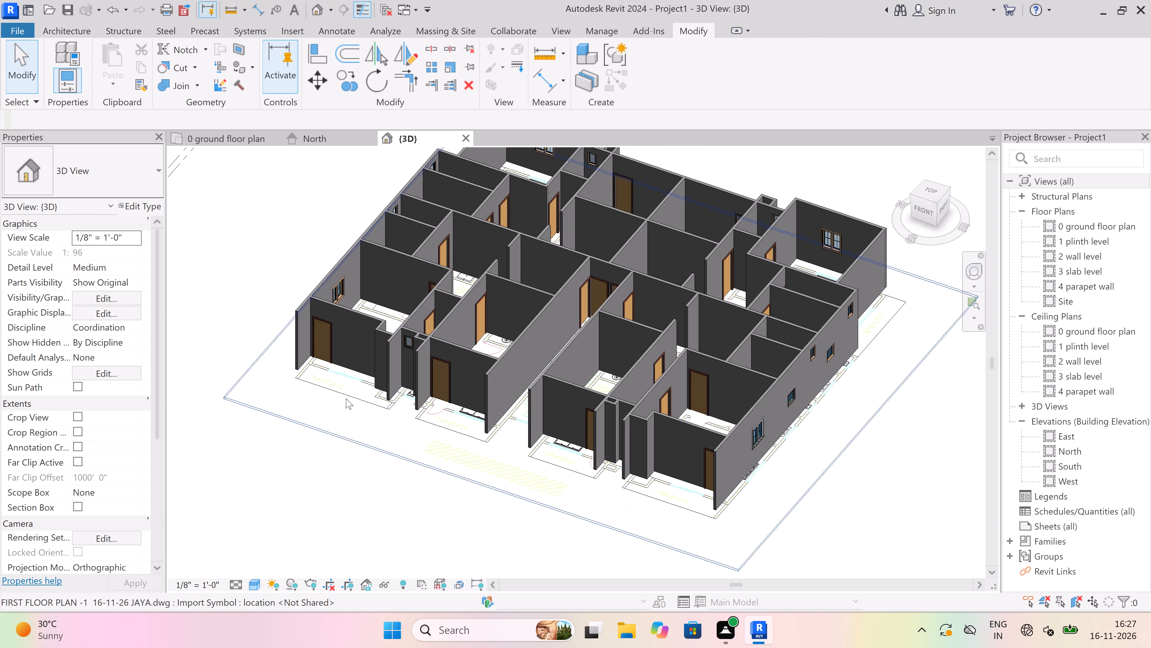
scroll(314, 346, "up", 8)
scroll(412, 348, "down", 9)
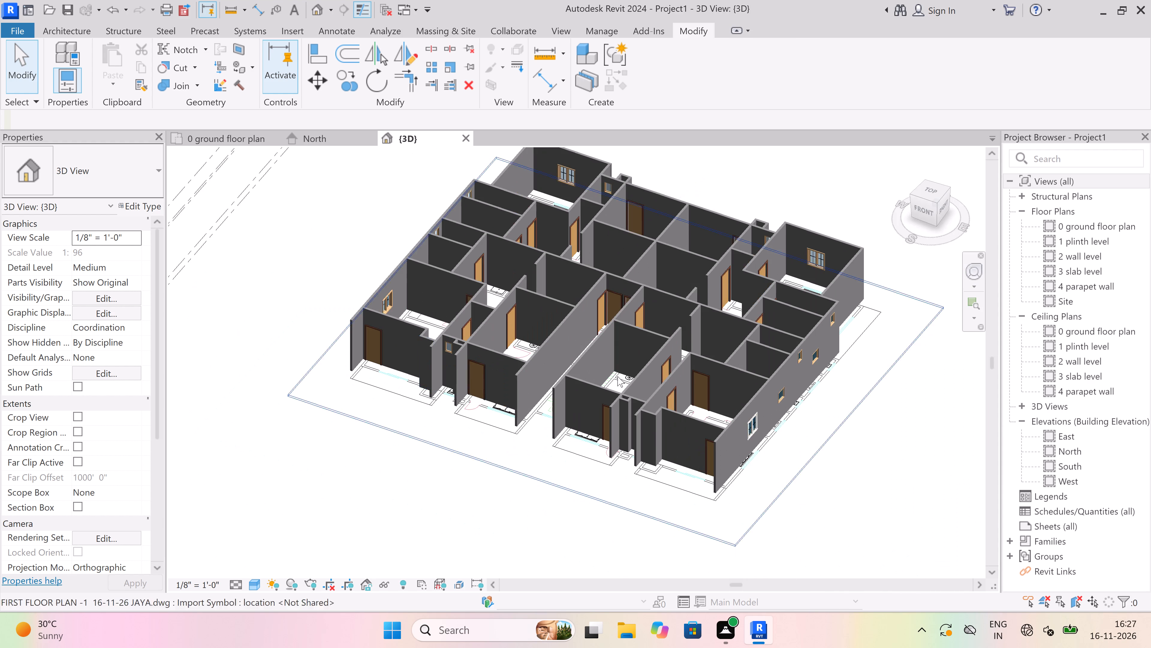
scroll(631, 404, "up", 8)
scroll(677, 443, "up", 4)
scroll(582, 407, "down", 5)
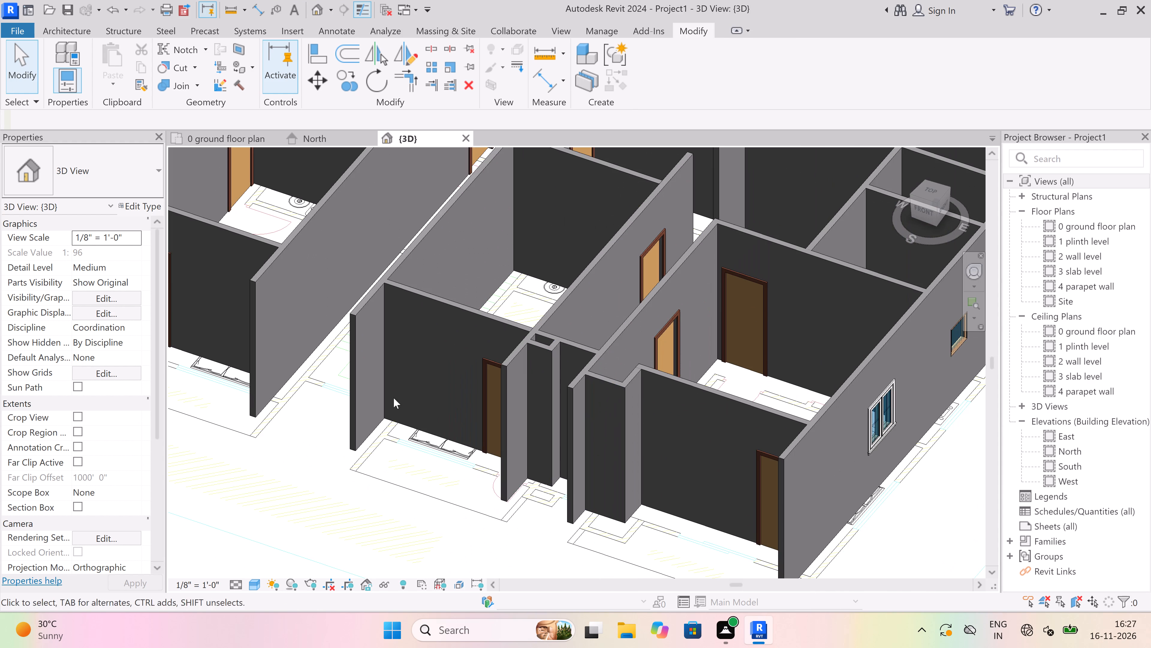
middle_click_drag(305, 364, 465, 360, "shift")
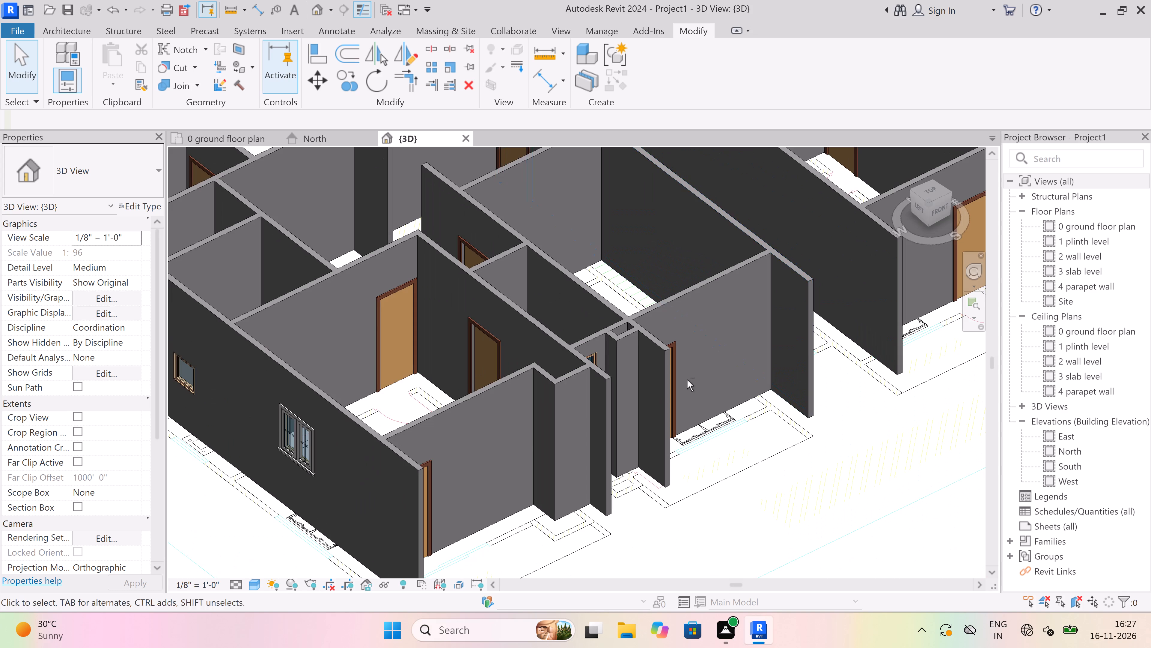
scroll(697, 374, "up", 4)
scroll(412, 367, "down", 10)
scroll(579, 305, "up", 9)
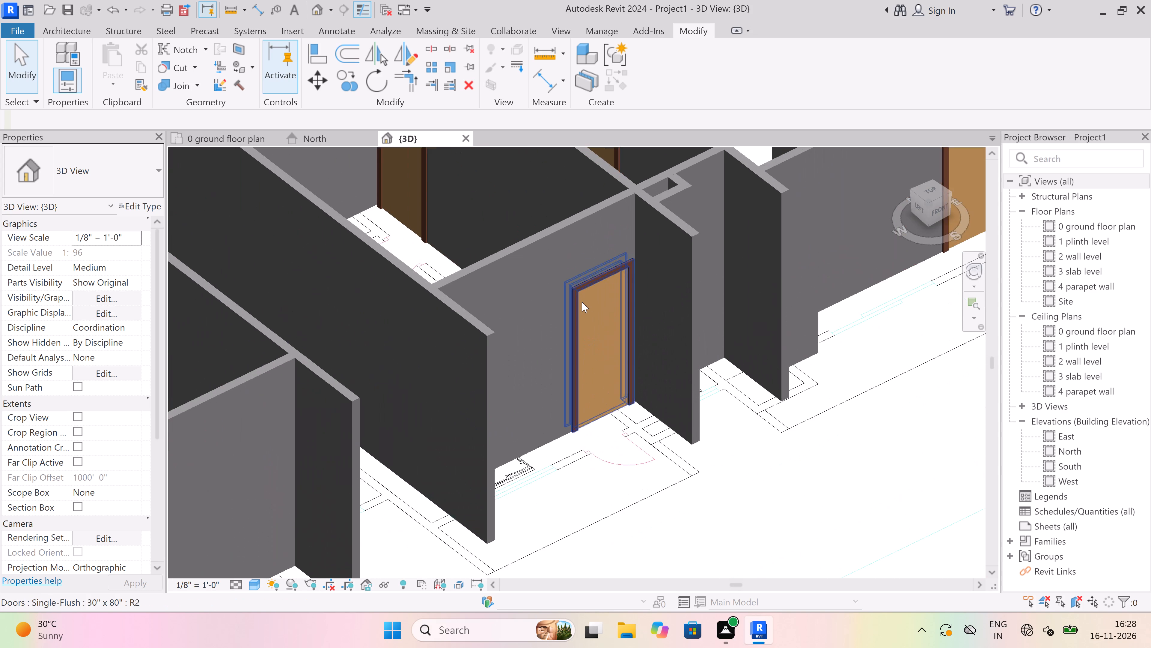
scroll(582, 302, "up", 5)
scroll(507, 343, "down", 14)
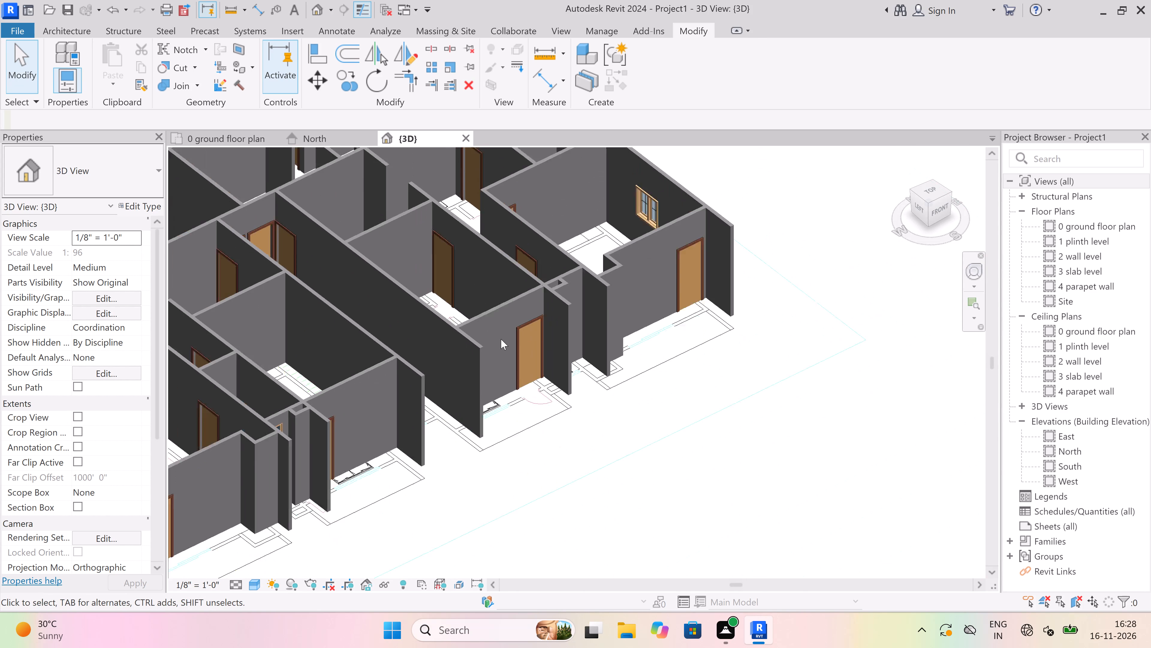
scroll(584, 301, "up", 3)
middle_click_drag(564, 316, 499, 376, "shift")
scroll(420, 497, "up", 9)
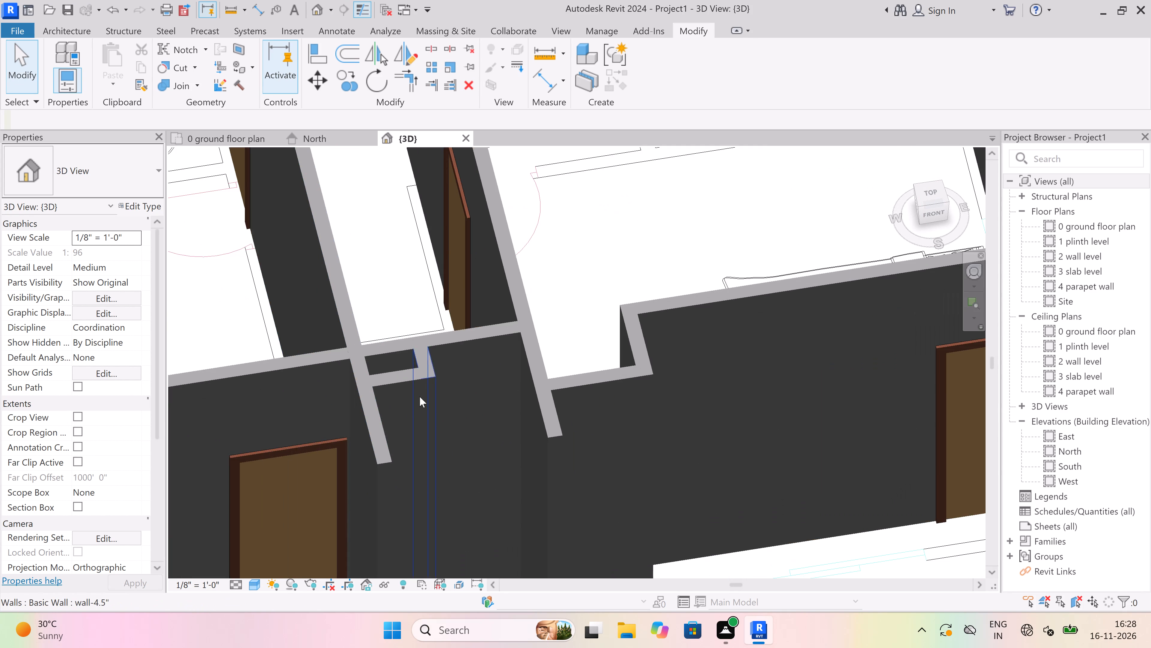
scroll(419, 397, "down", 9)
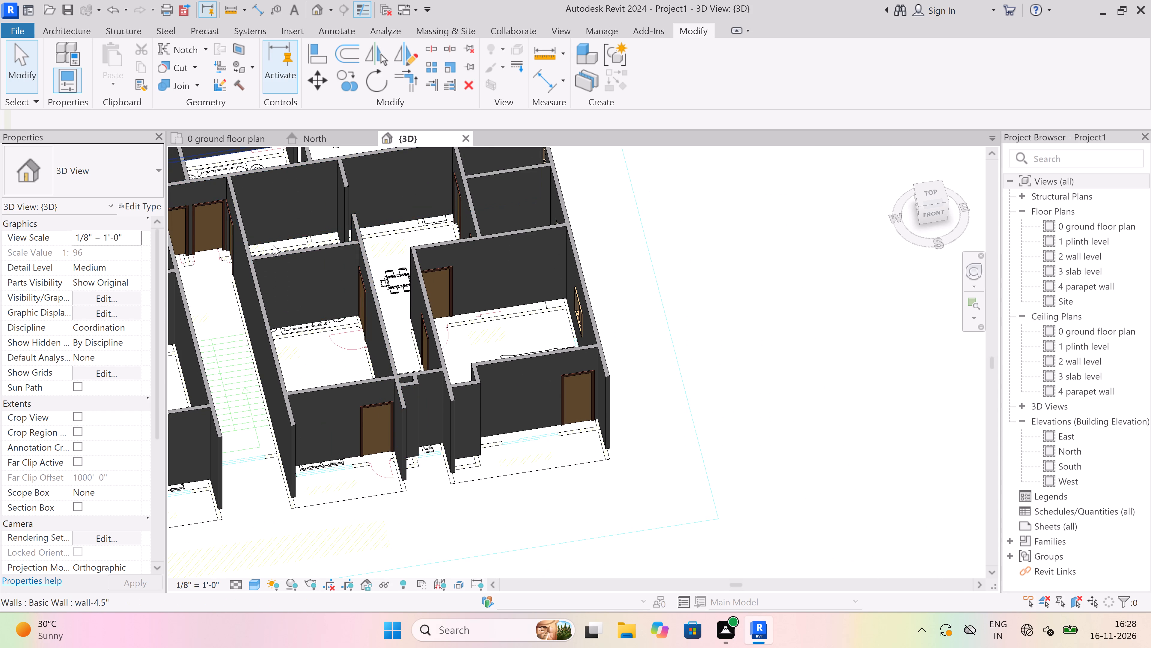
scroll(428, 389, "up", 3)
scroll(424, 364, "up", 4)
left_click(424, 364)
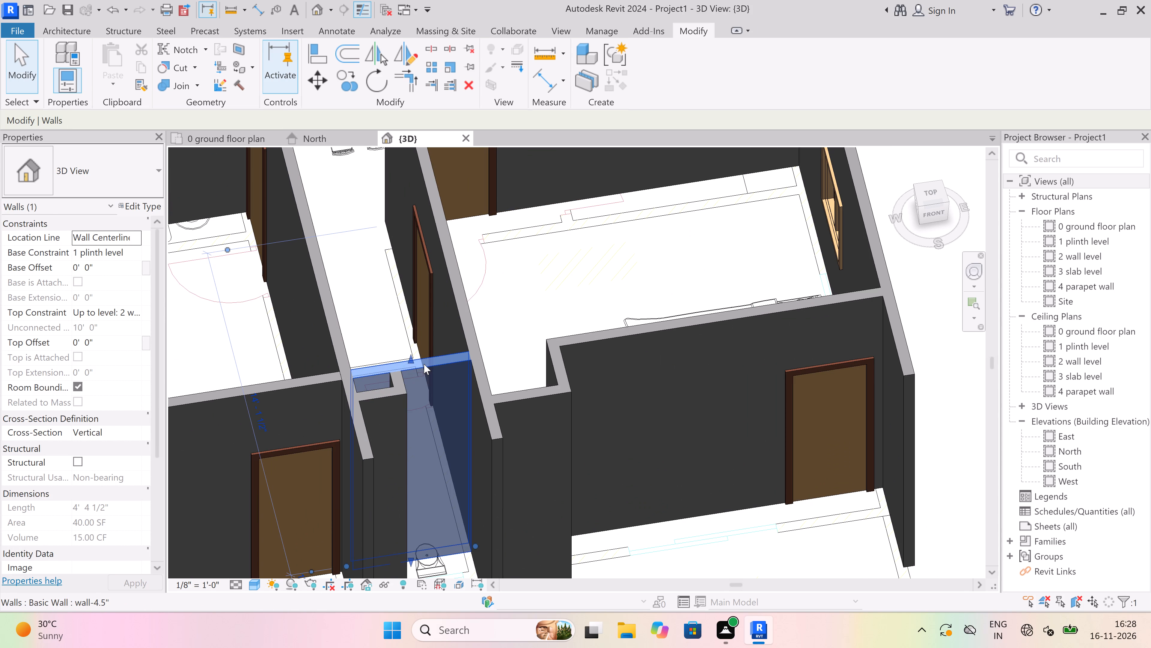
scroll(424, 364, "up", 10)
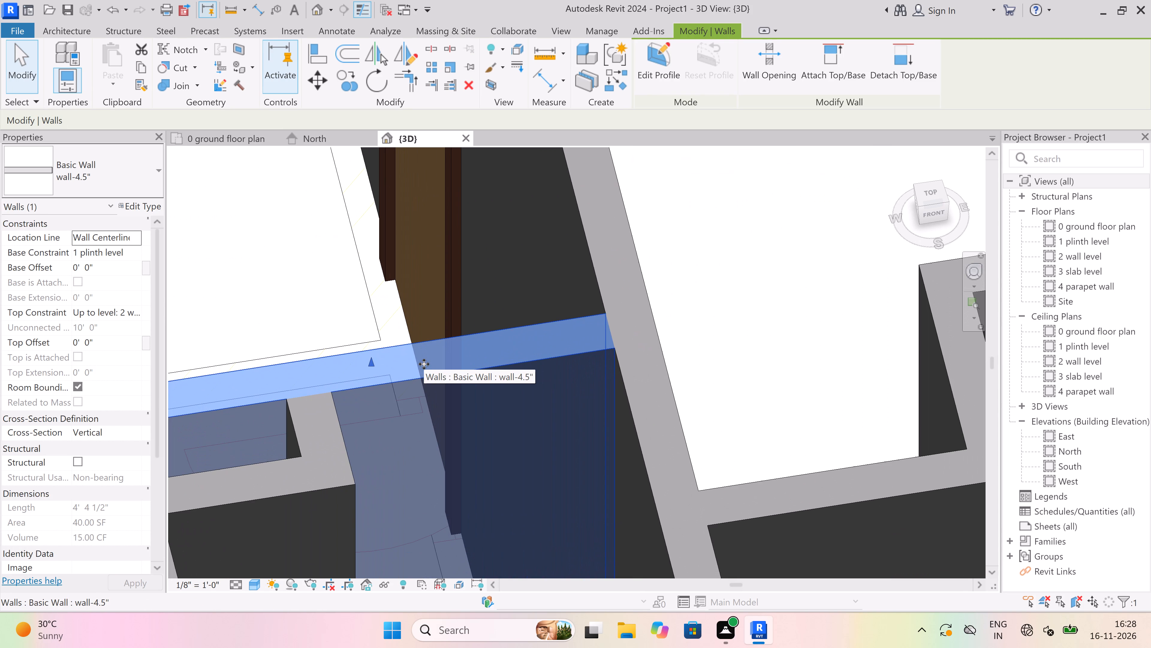
key("Escape")
scroll(424, 362, "down", 14)
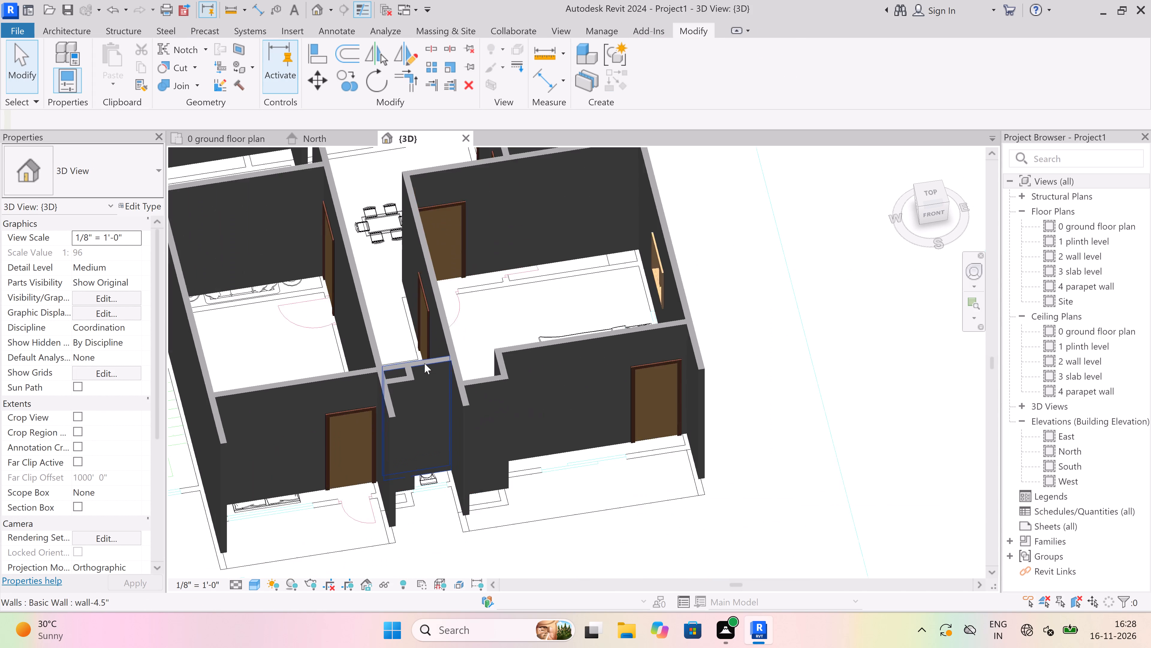
scroll(424, 363, "down", 11)
scroll(371, 334, "up", 5)
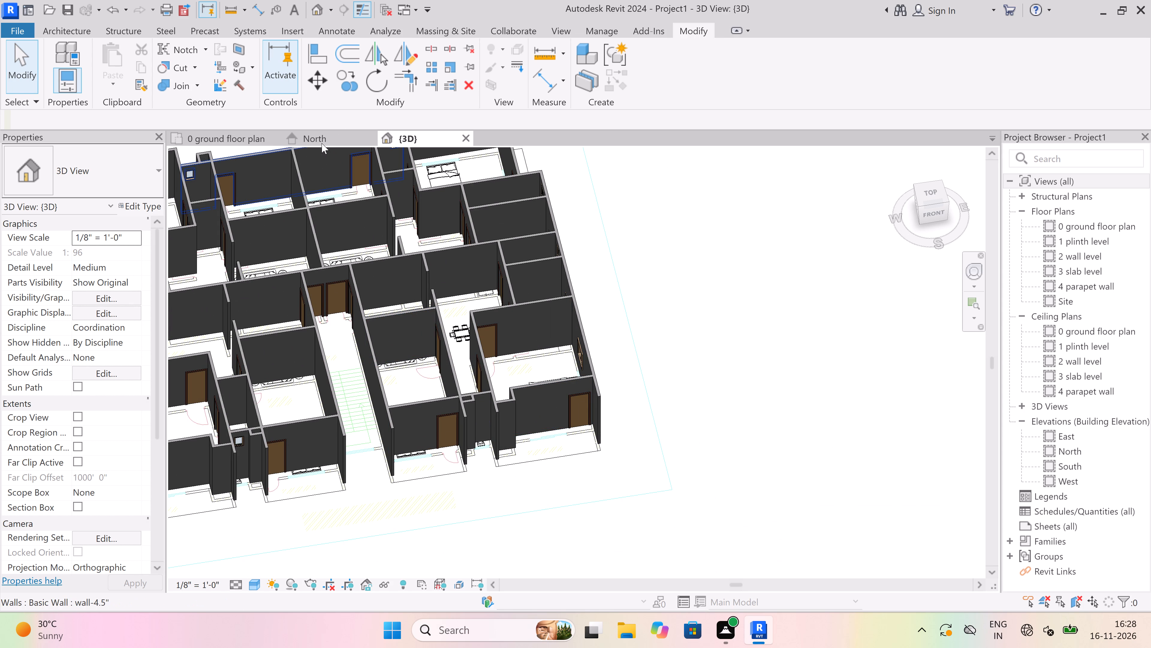
In the ground floor plan, place a fixed 16" x 24" window in the south-east 4'0"x9'0" toilet's south wall, behind the WC.
left_click(236, 140)
scroll(442, 345, "down", 4)
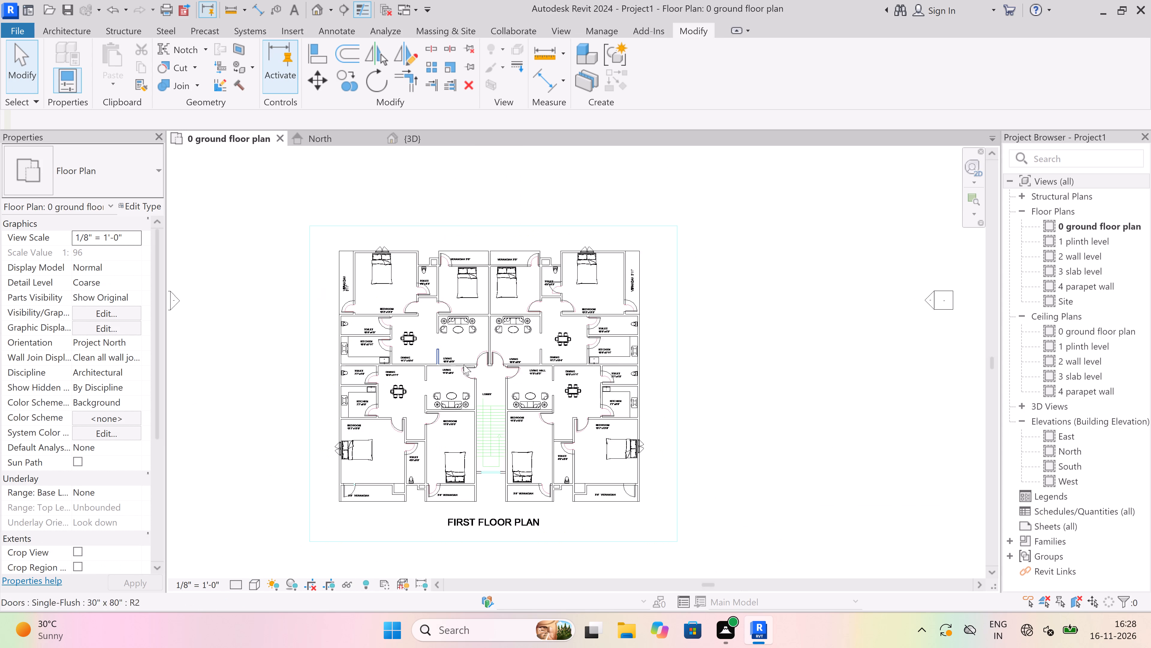
scroll(560, 472, "up", 4)
scroll(507, 448, "up", 8)
scroll(542, 421, "up", 3)
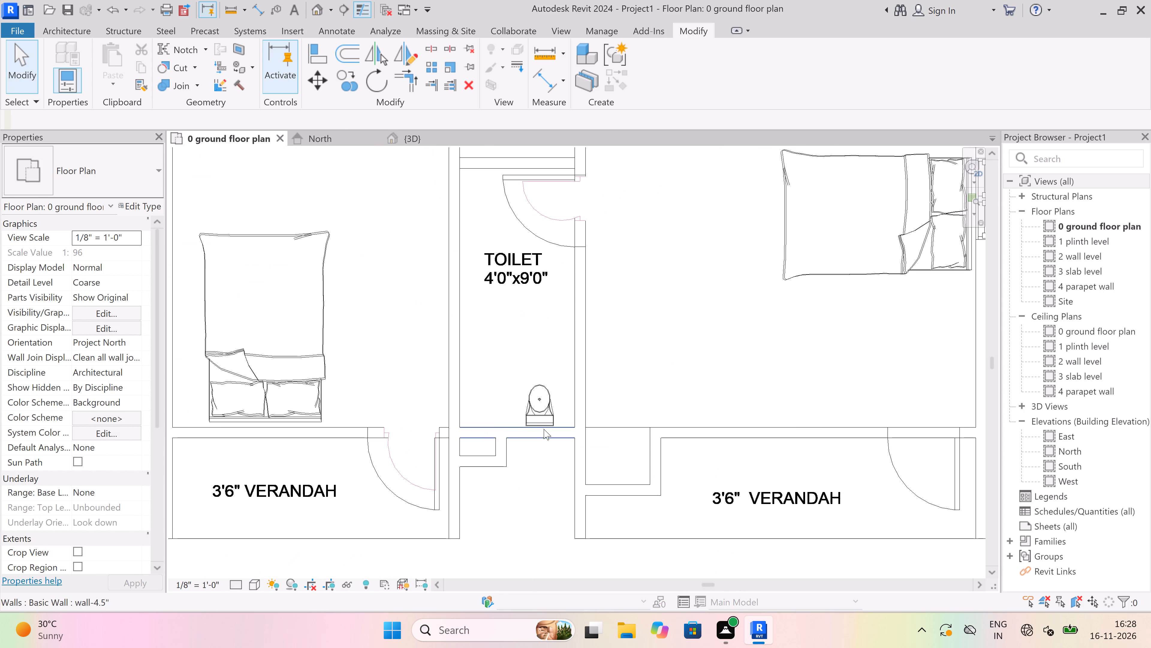
scroll(545, 430, "up", 5)
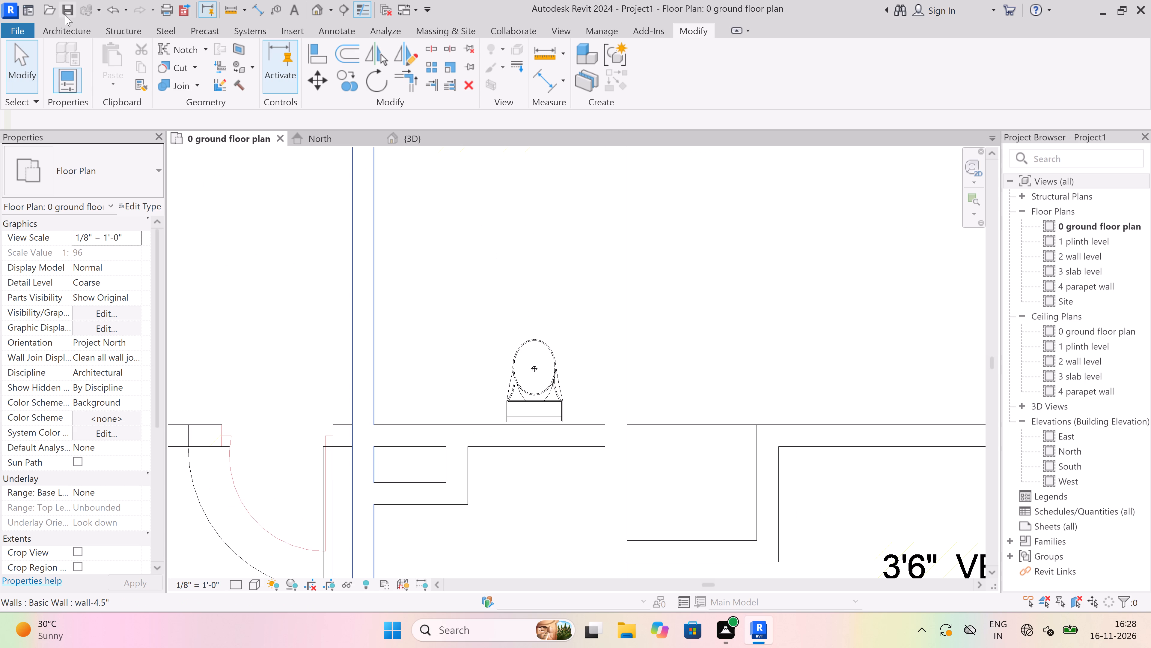
left_click(63, 26)
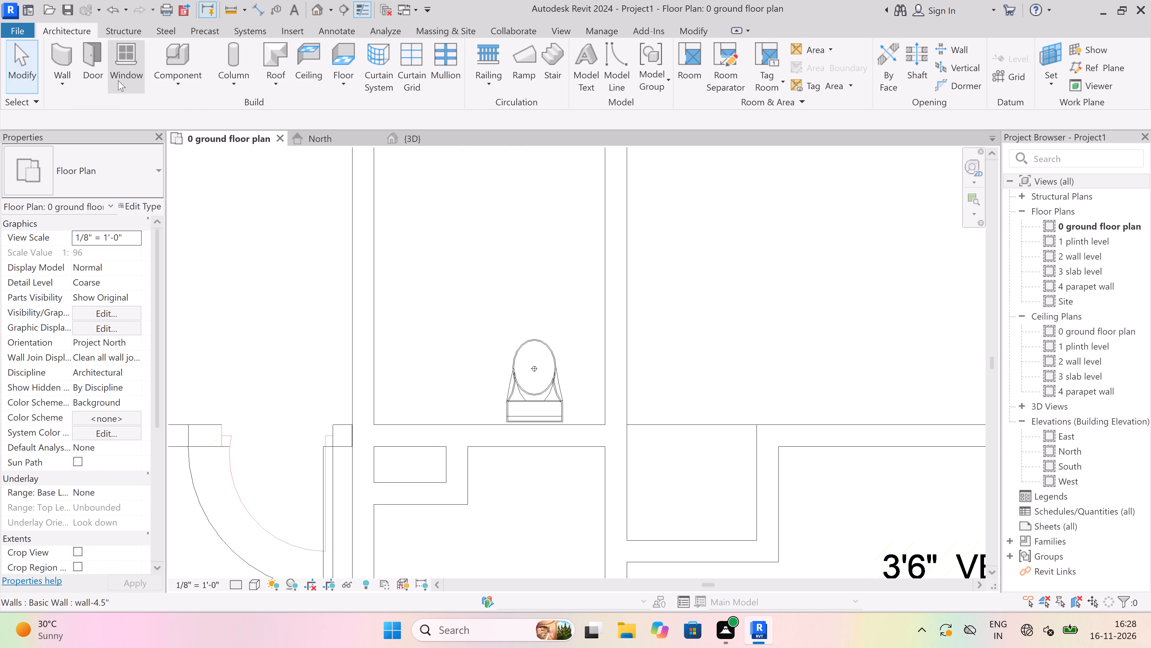
left_click(119, 81)
left_click(90, 175)
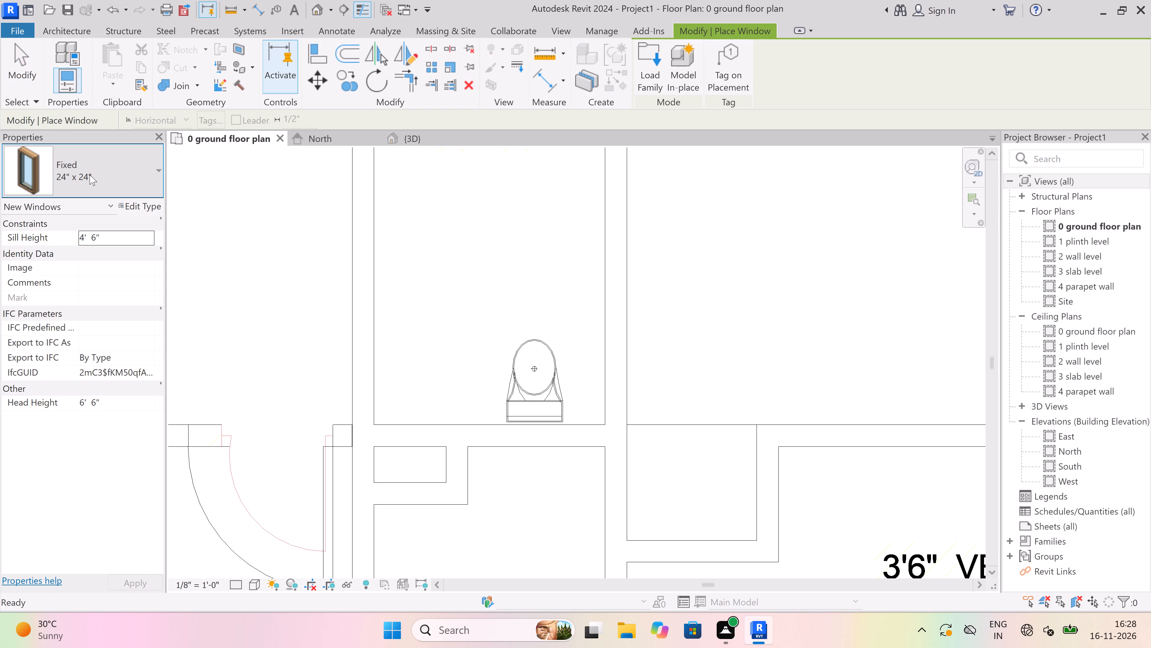
left_click(332, 304)
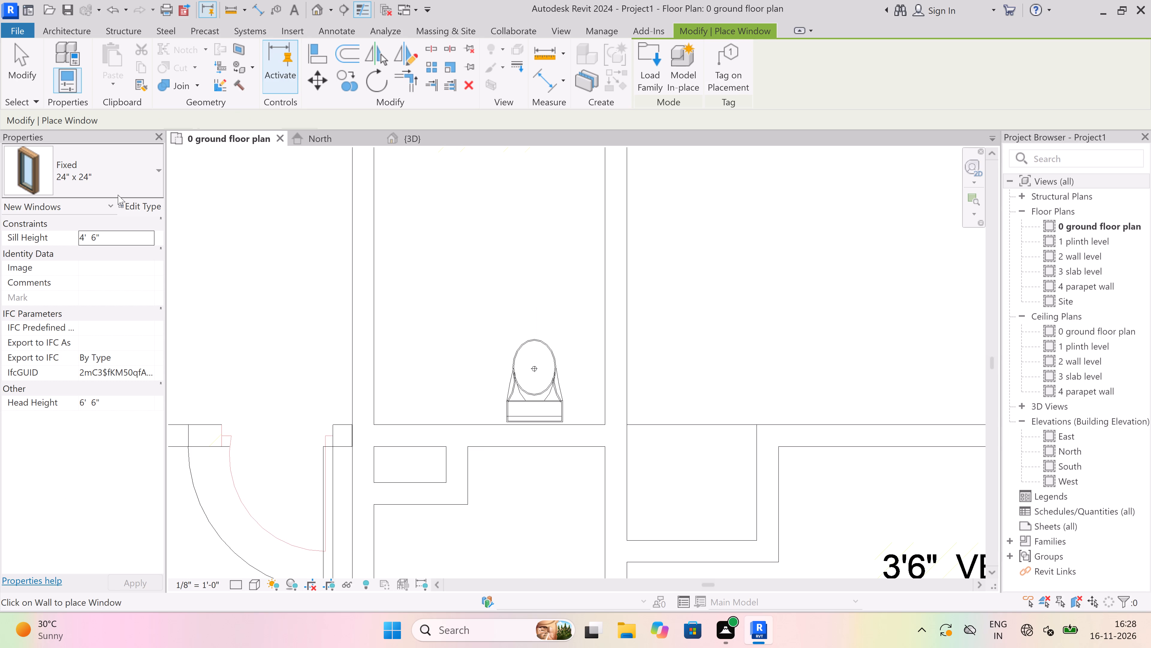
left_click(123, 173)
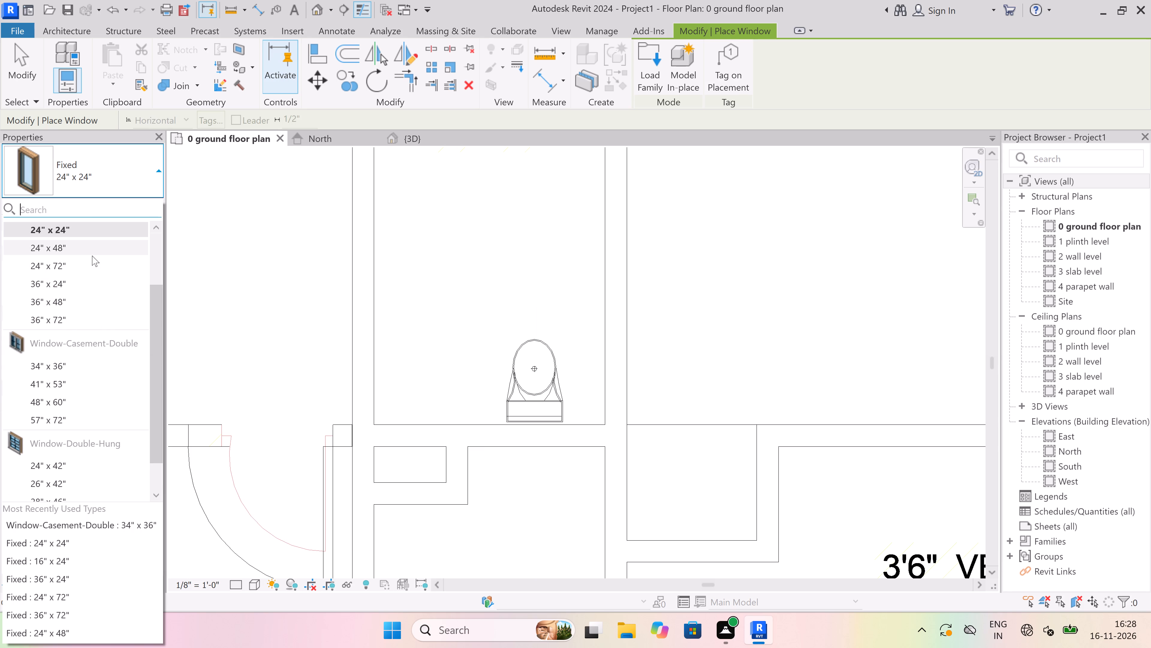
scroll(88, 260, "up", 2)
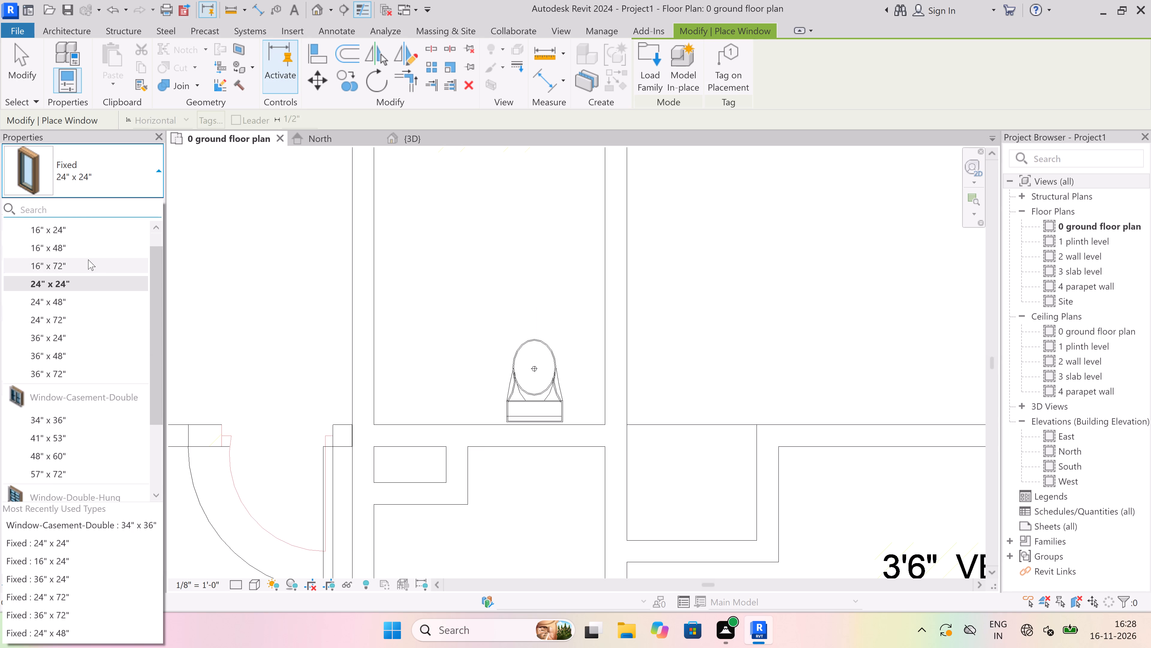
scroll(88, 259, "up", 6)
left_click(87, 251)
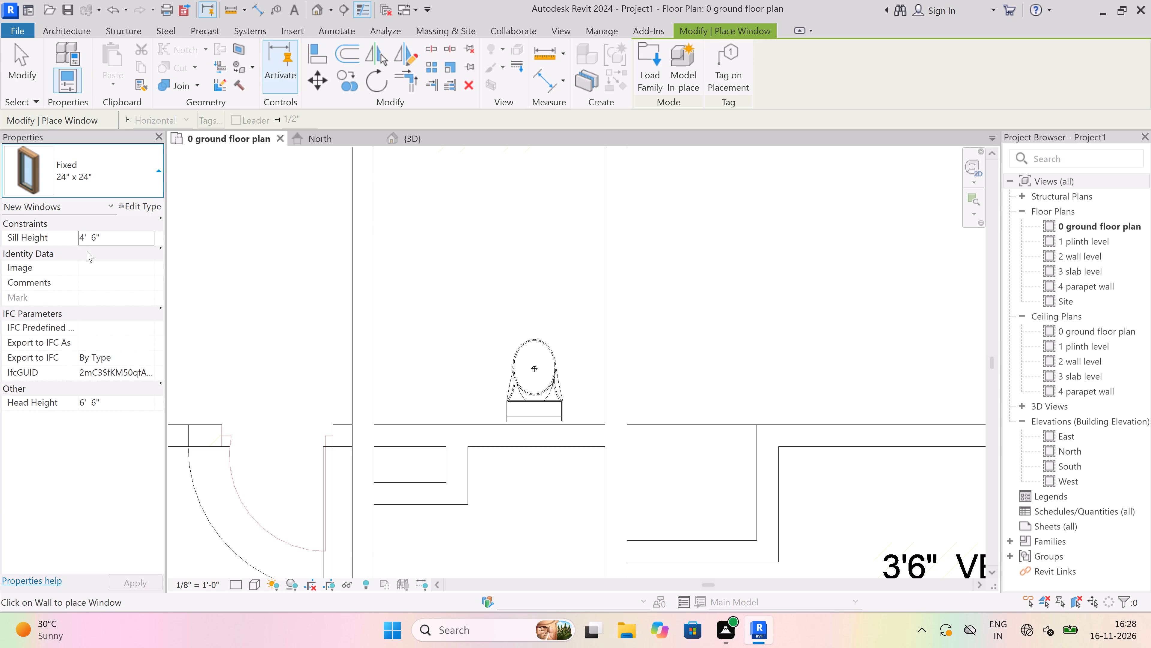
left_click(129, 174)
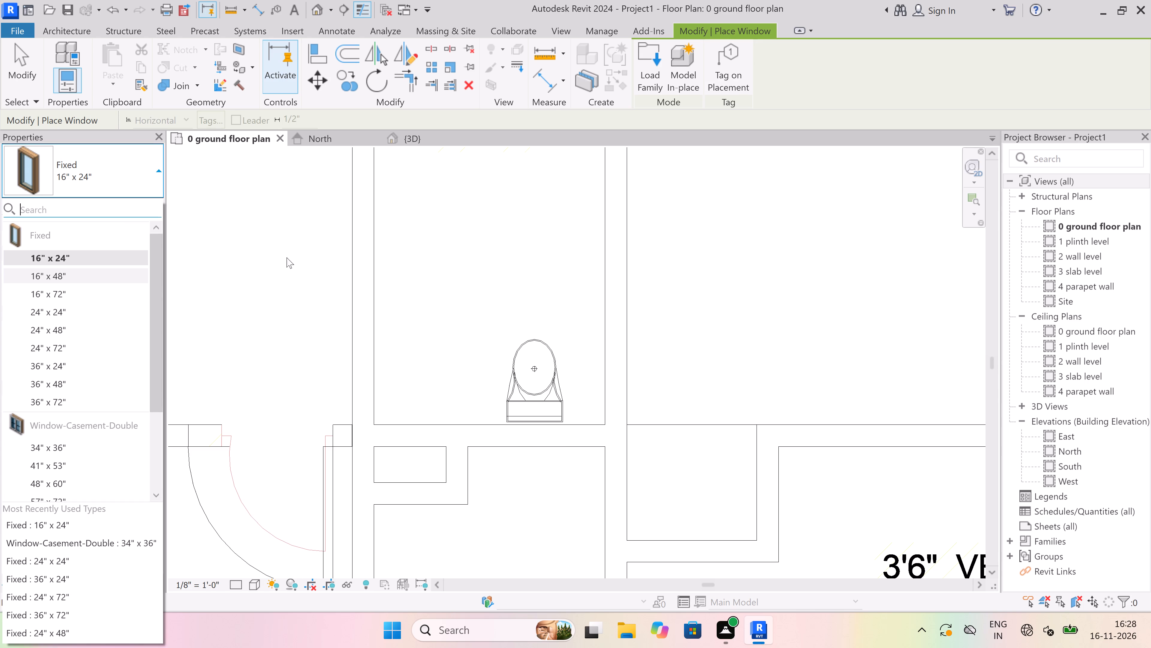
left_click(119, 172)
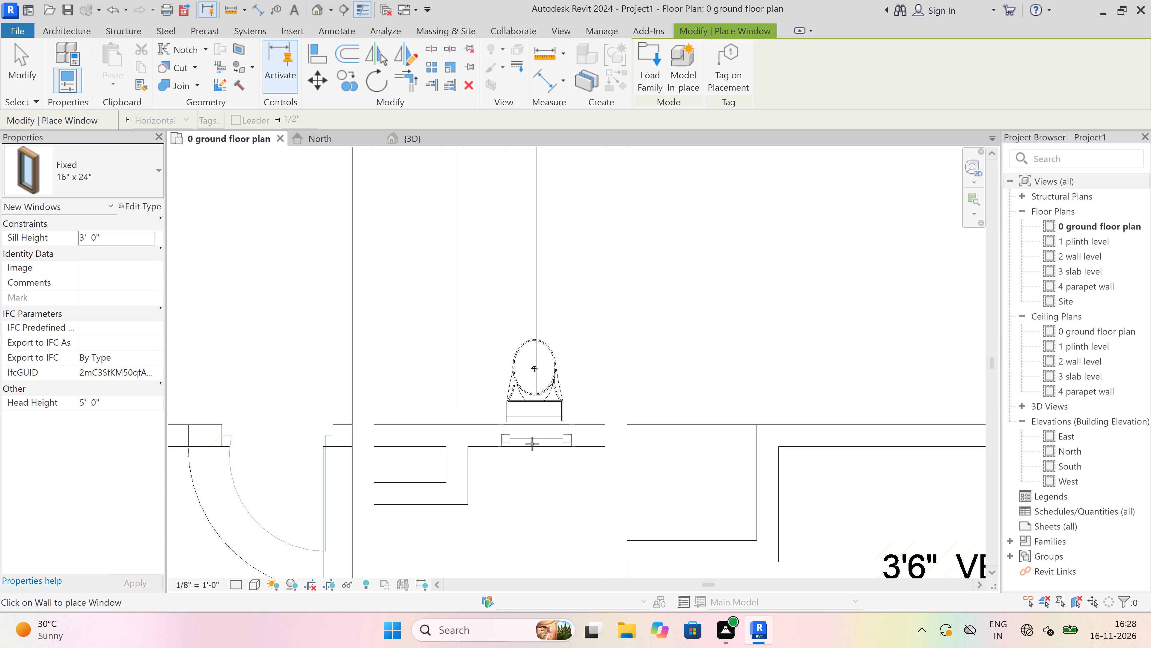
scroll(532, 443, "up", 3)
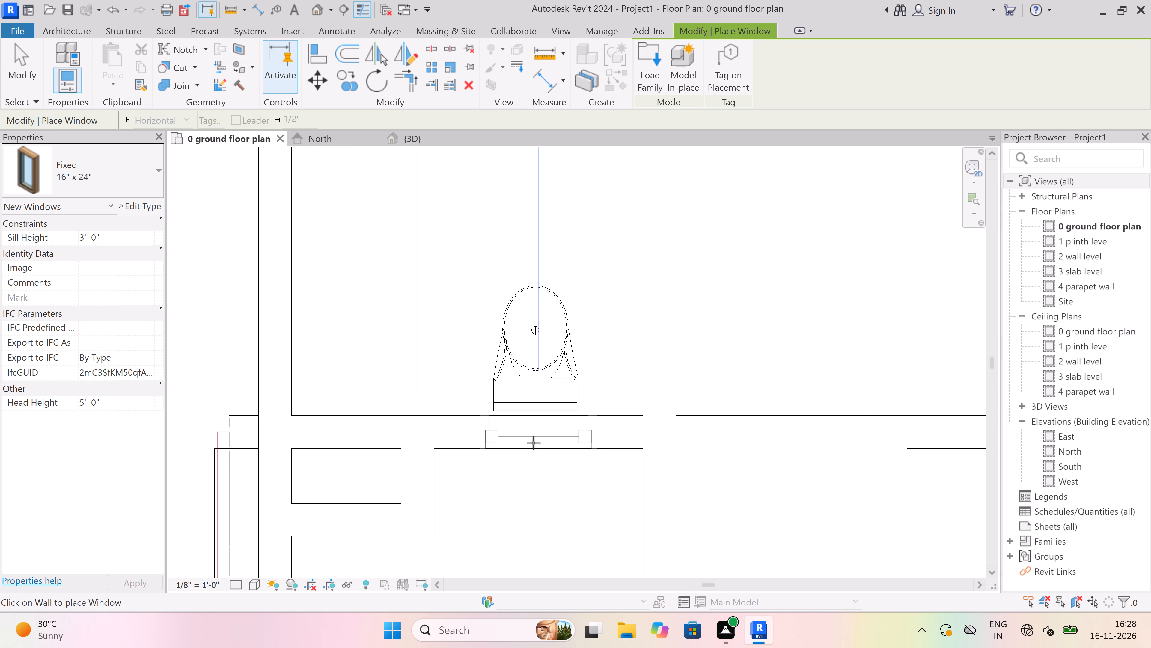
scroll(533, 443, "up", 6)
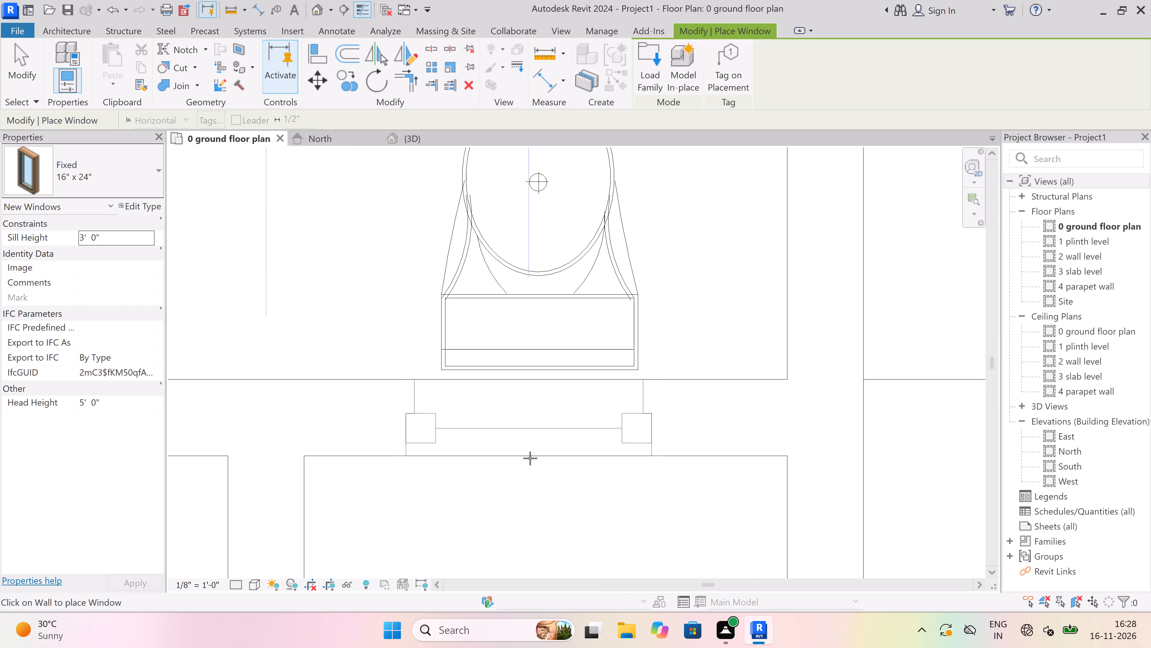
scroll(530, 458, "down", 4)
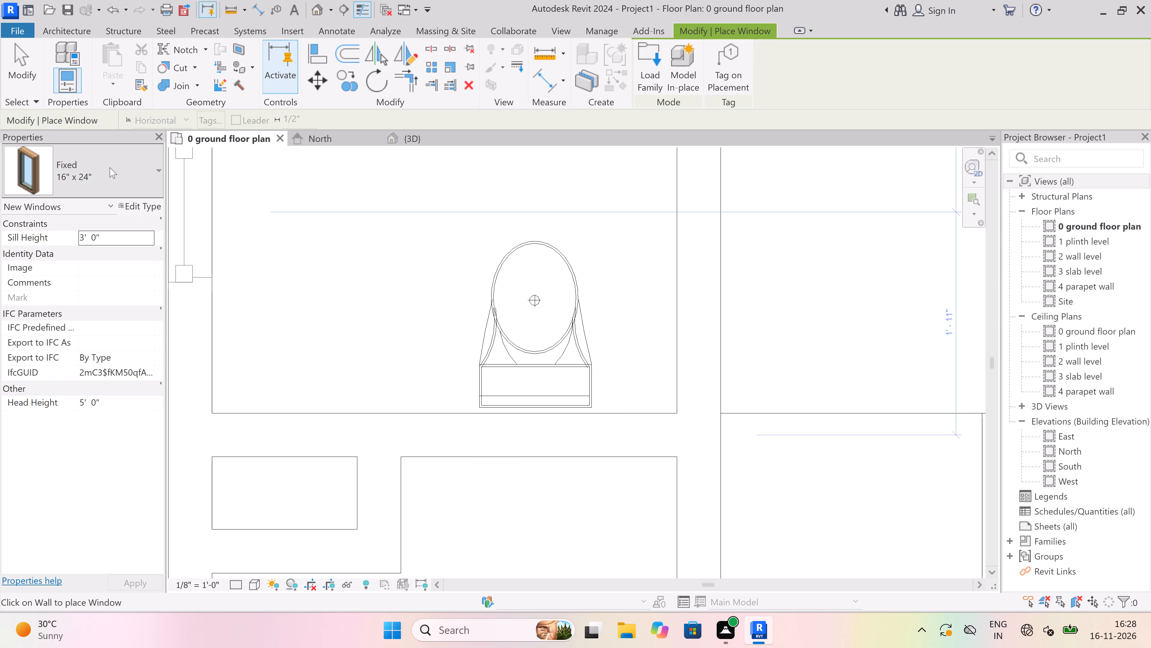
left_click(119, 176)
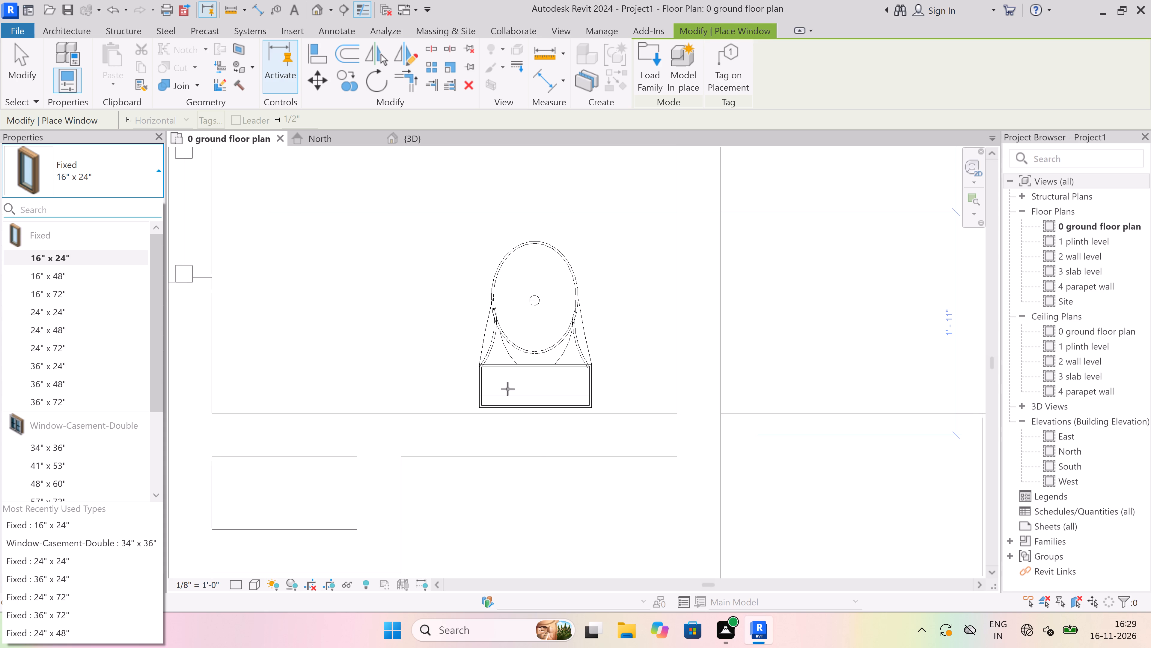
left_click(81, 257)
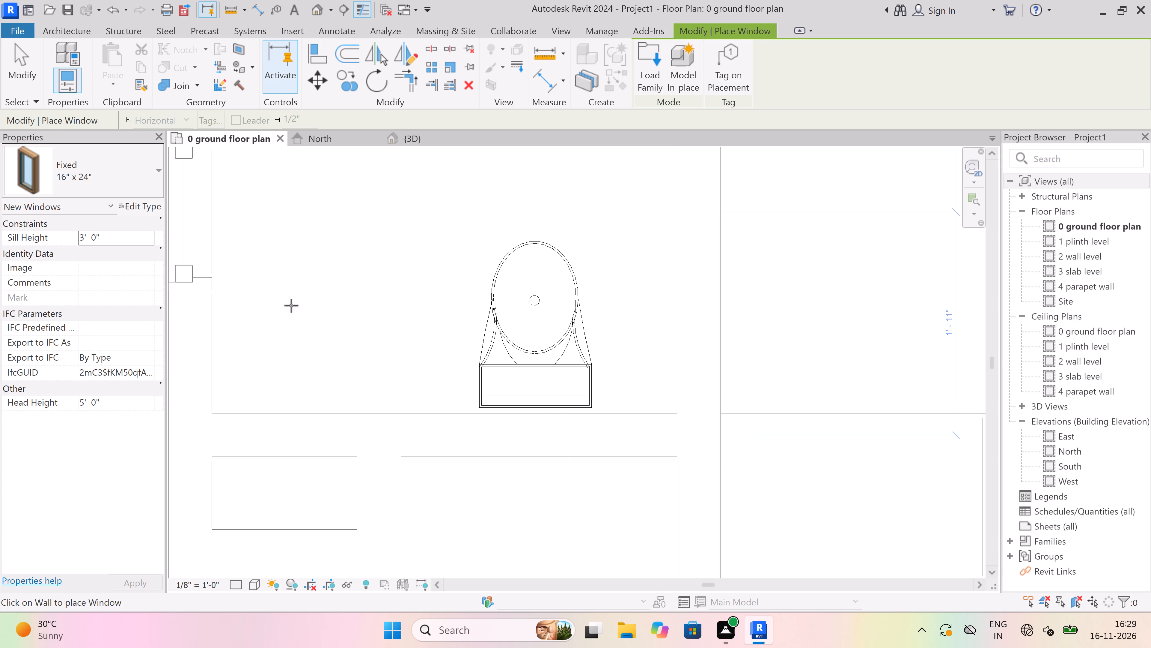
left_click(533, 452)
key("Escape")
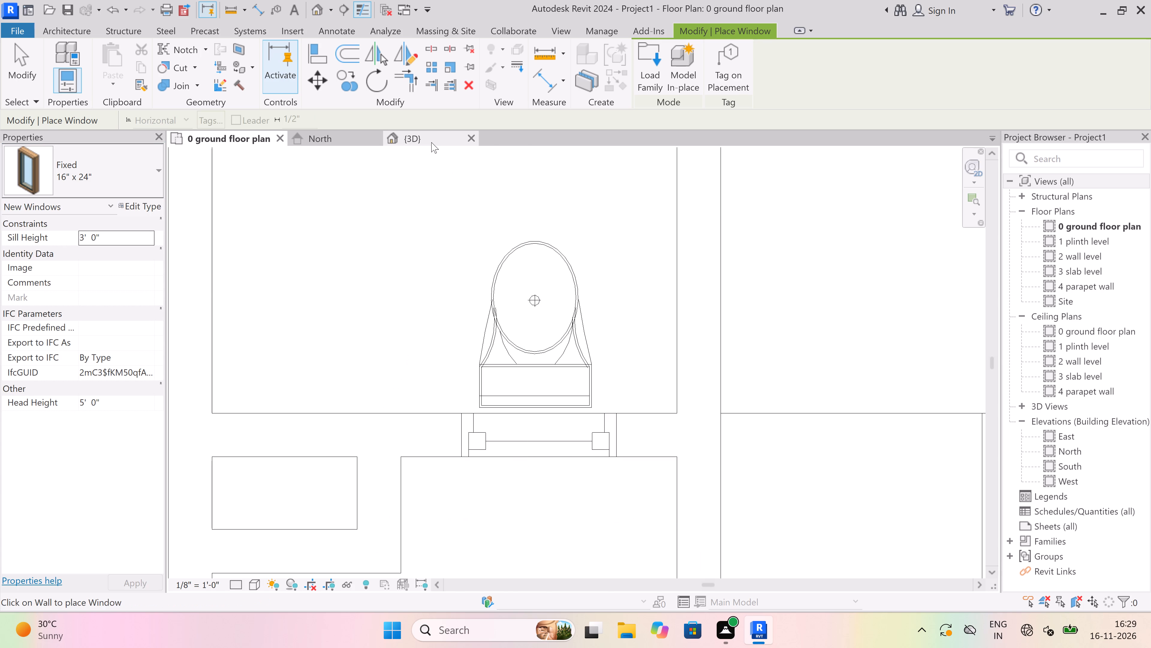
In the 3D view, set the sill height of the new 16" x 24" south-east toilet window to 8'5".
left_click(431, 141)
scroll(519, 301, "down", 2)
key("Escape")
scroll(502, 406, "up", 4)
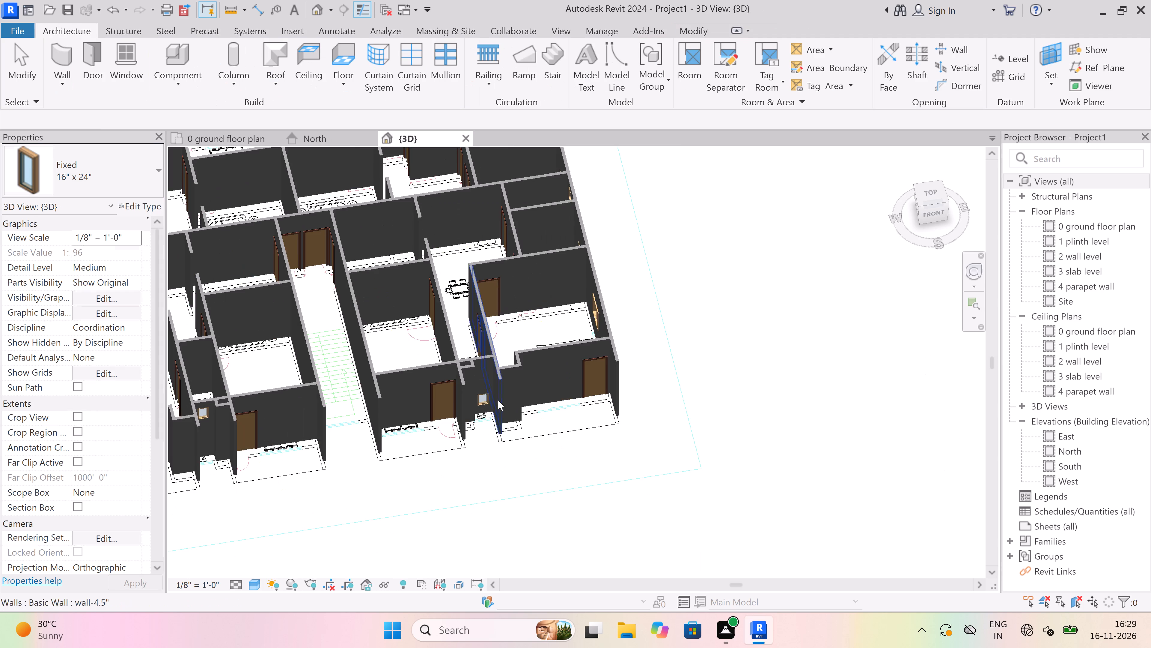
scroll(498, 400, "up", 12)
left_click(473, 387)
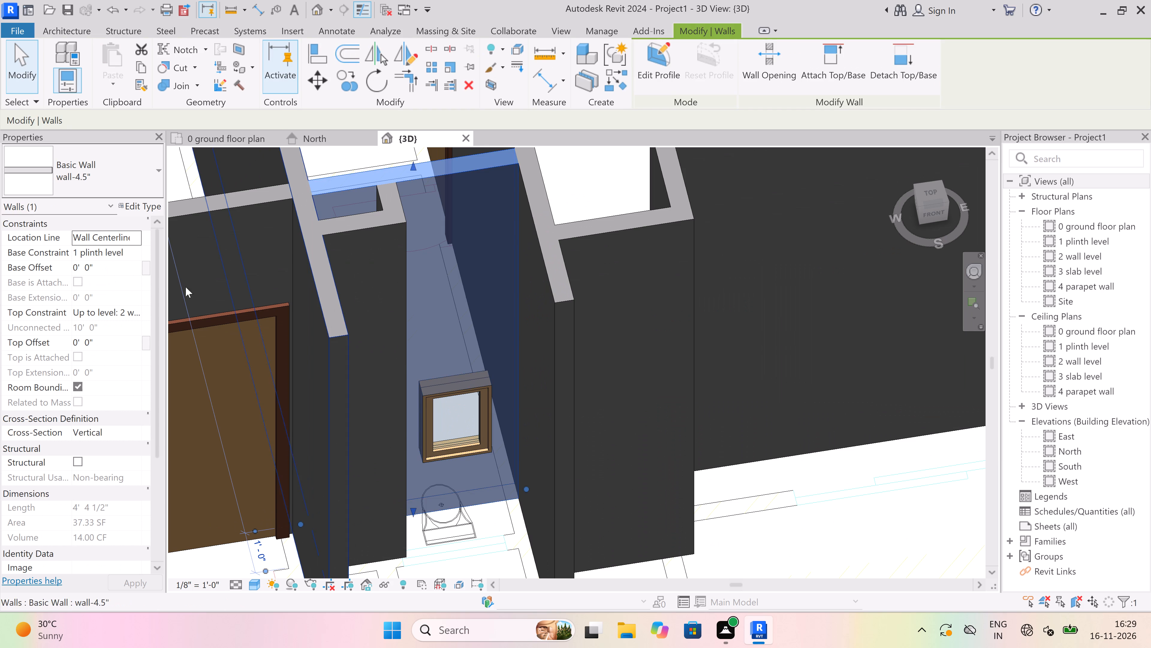
key("Escape")
scroll(465, 391, "up", 5)
left_click(465, 391)
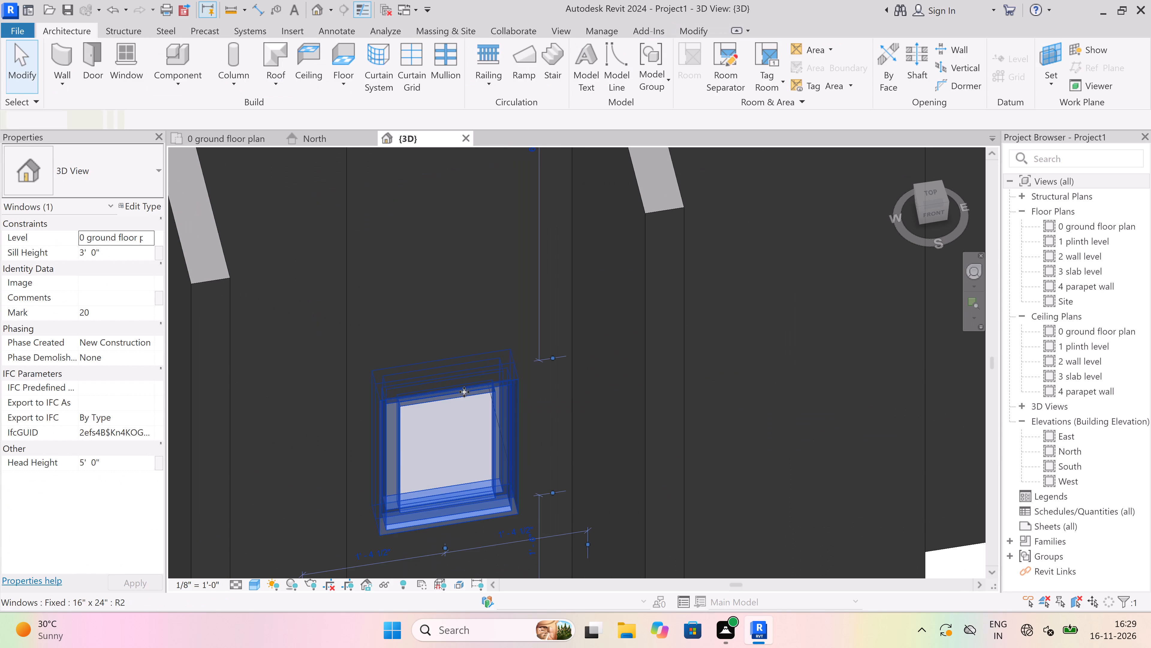
left_click(112, 252)
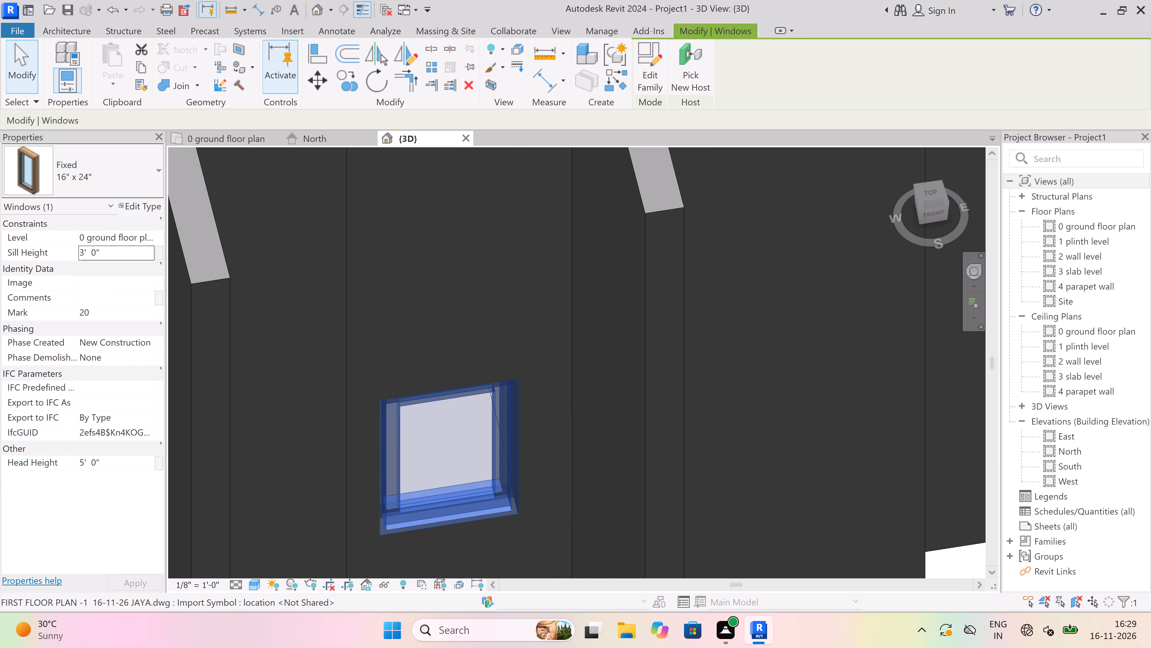
key("BackSpace")
type("8'4")
key("BackSpace")
type("5\"")
scroll(528, 379, "down", 6)
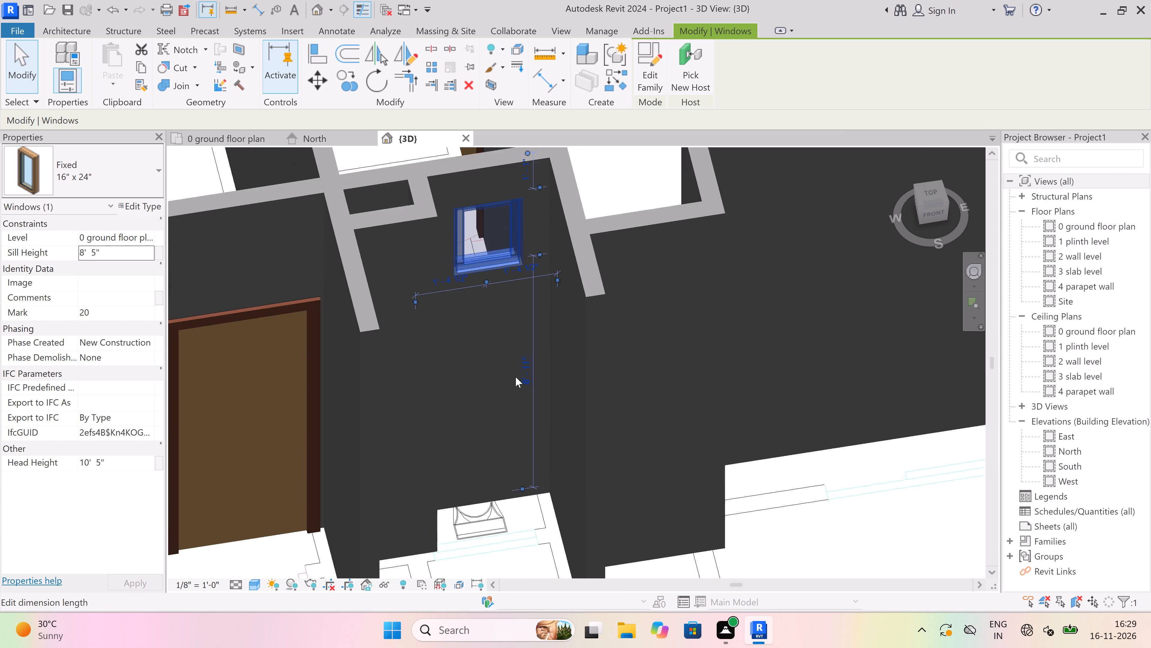
scroll(516, 377, "down", 2)
key("Escape")
scroll(479, 348, "down", 6)
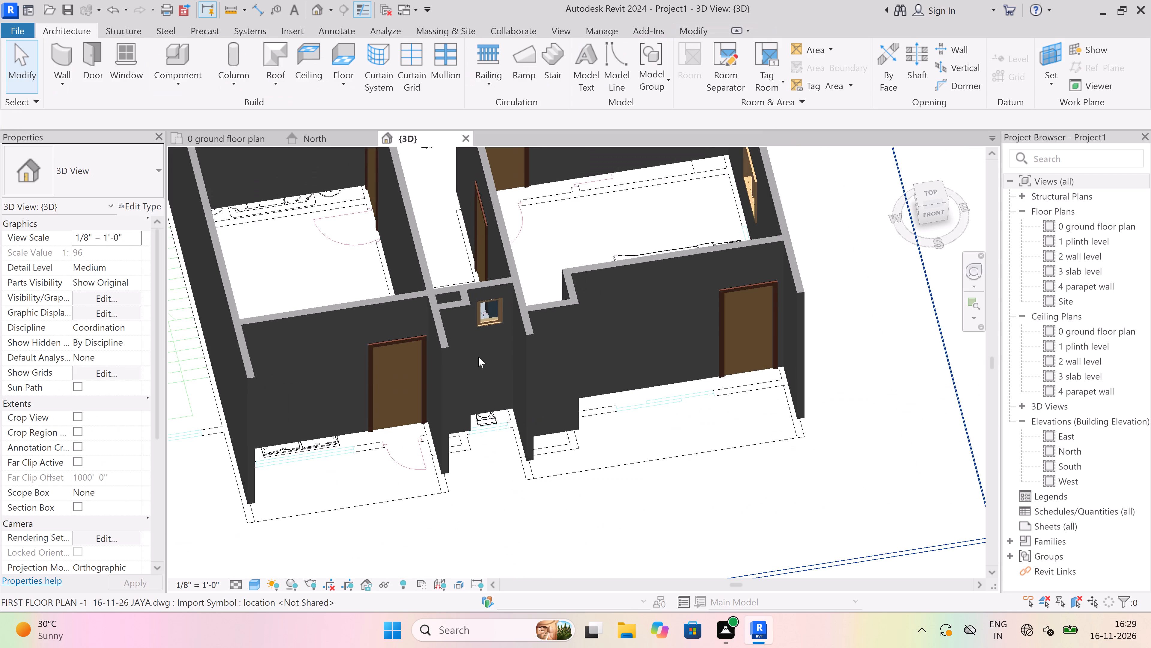
On the west wall, set the sill height of the 24" x 24" kitchen window nearest the double casement window to 5'.
scroll(478, 357, "down", 11)
scroll(372, 373, "up", 6)
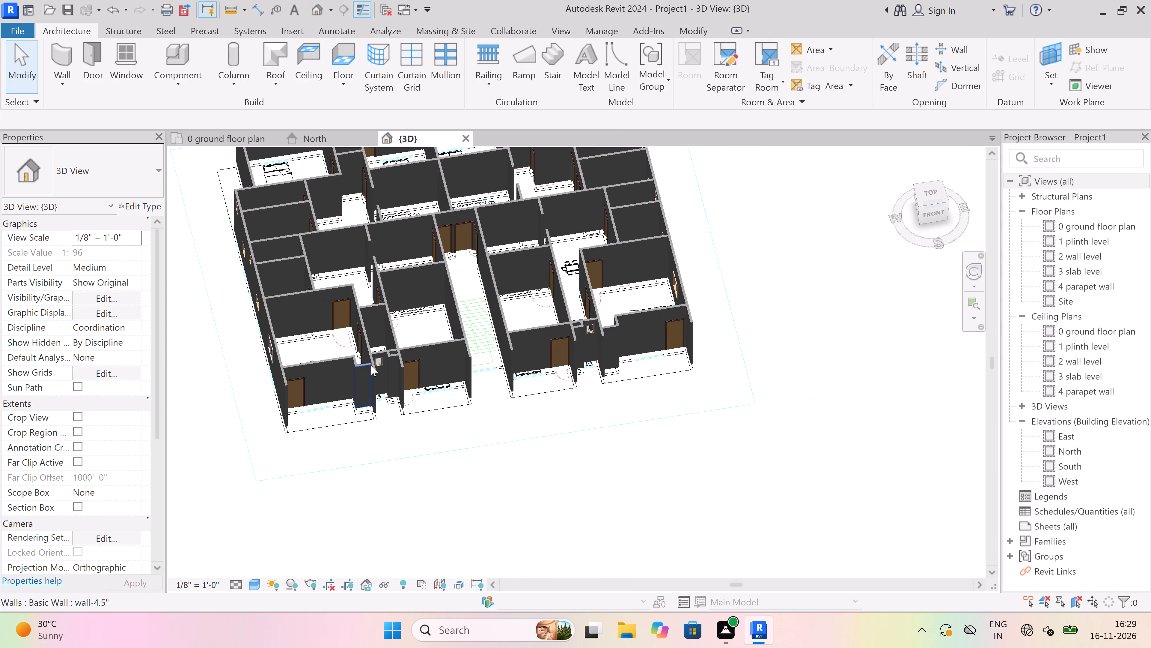
scroll(371, 365, "up", 6)
scroll(347, 385, "down", 7)
scroll(311, 416, "down", 3)
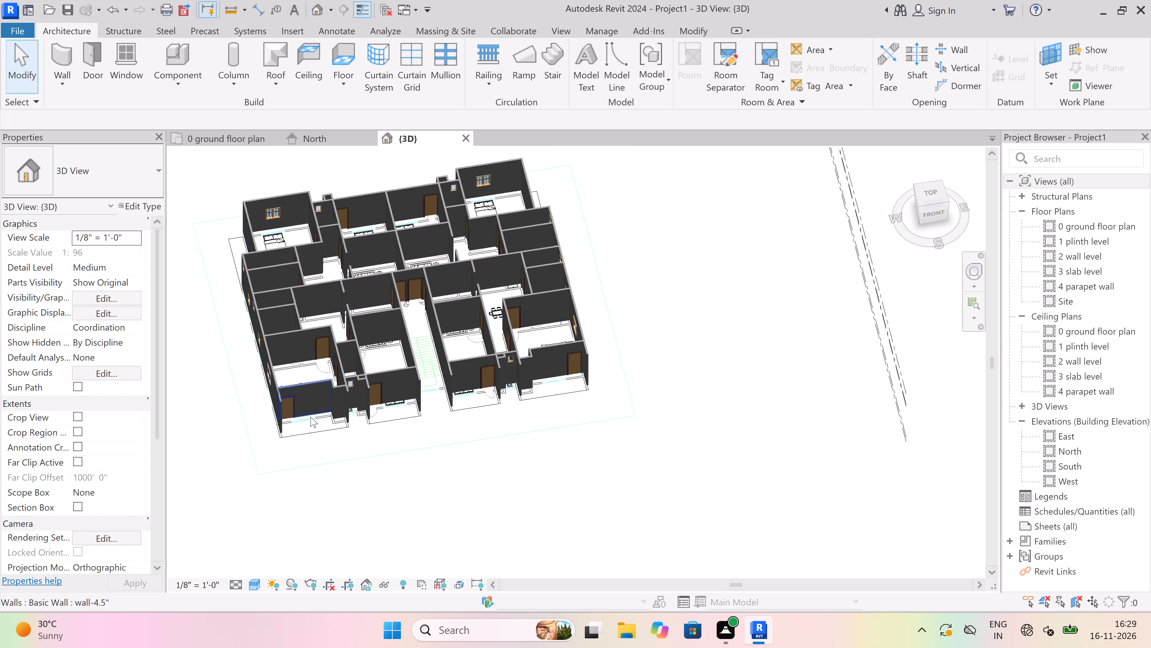
middle_click_drag(305, 413, 536, 362, "shift")
scroll(374, 370, "up", 9)
scroll(551, 404, "up", 3)
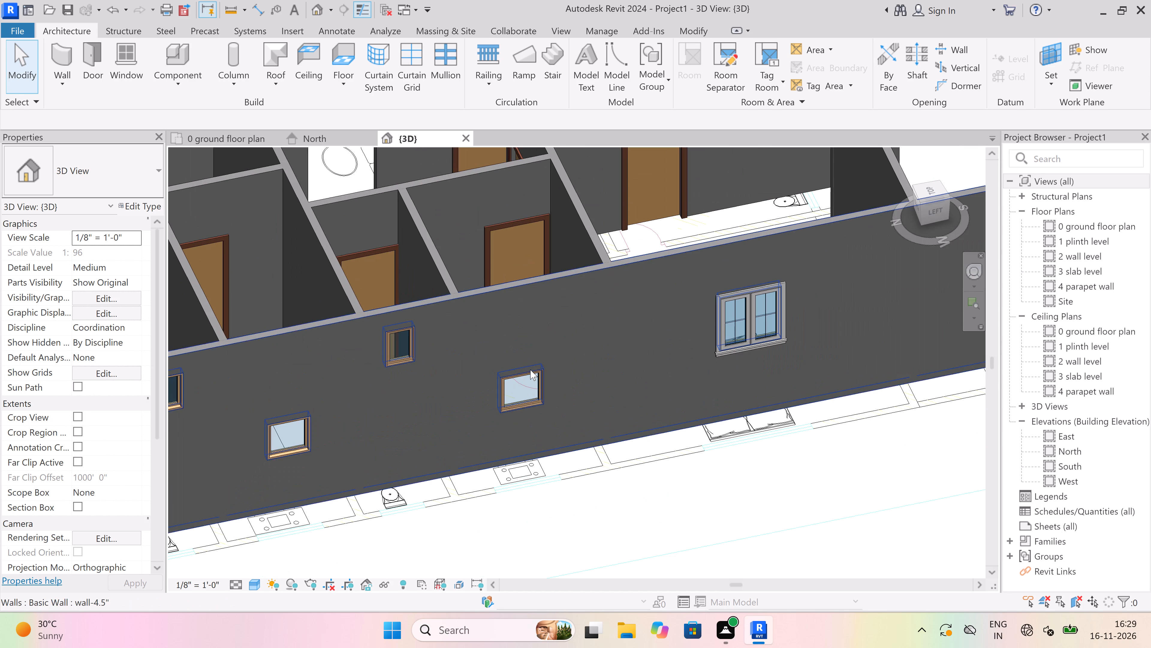
left_click(530, 369)
key("Escape")
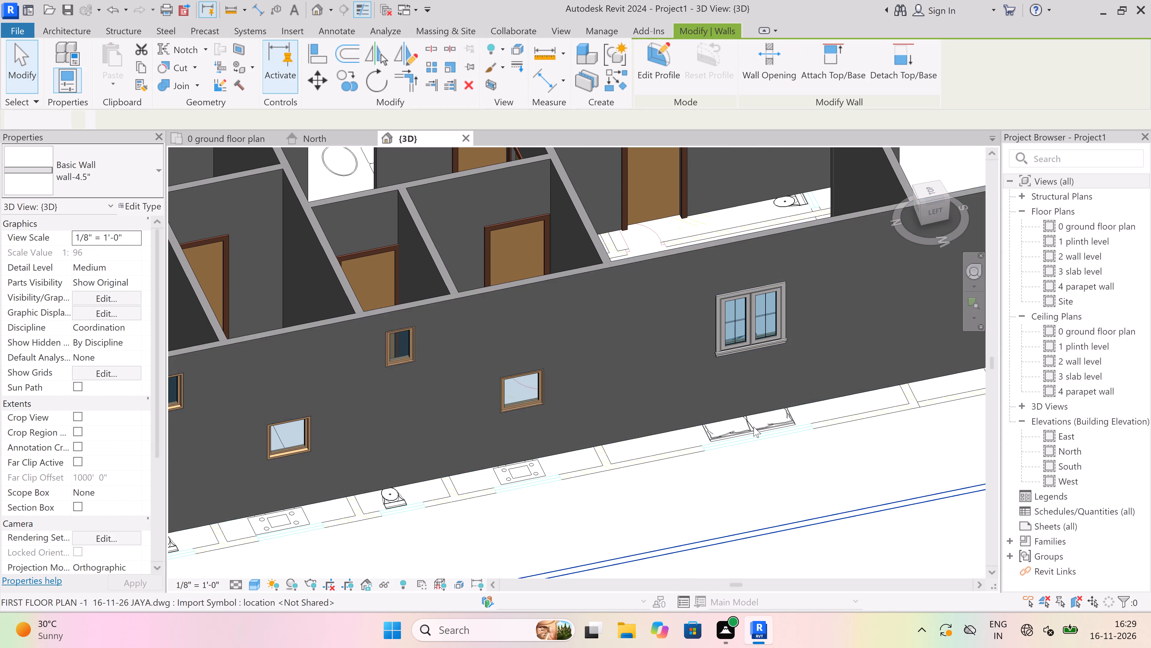
scroll(747, 426, "up", 4)
scroll(601, 429, "up", 1)
scroll(597, 398, "down", 5)
scroll(569, 387, "up", 1)
scroll(525, 376, "down", 3)
scroll(366, 376, "up", 3)
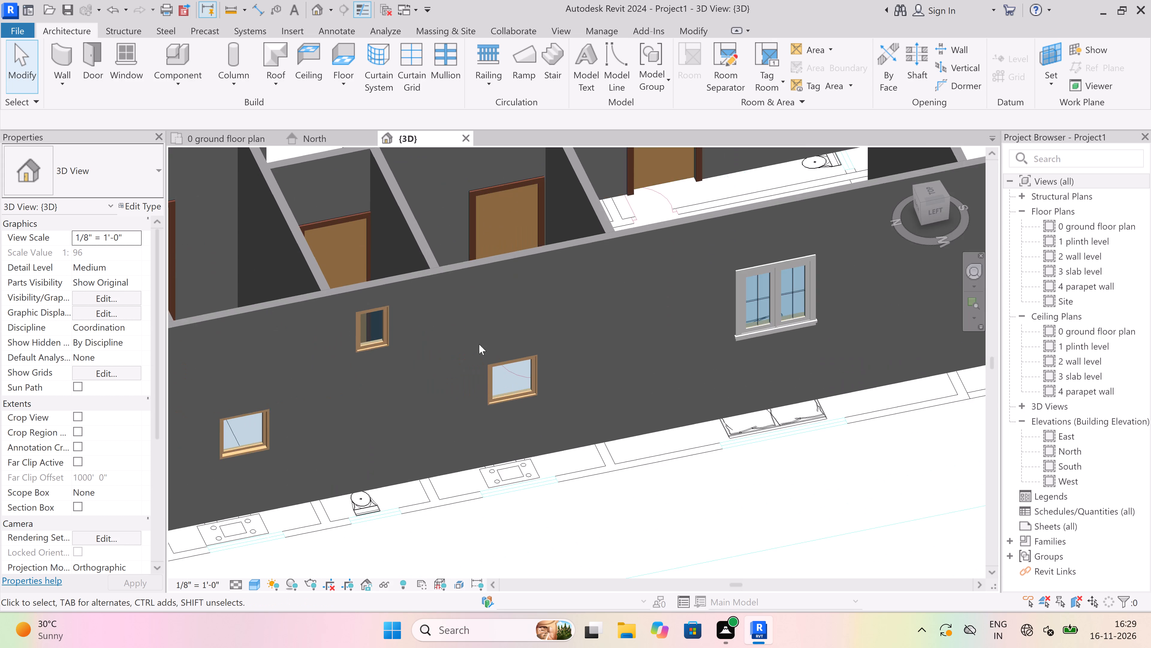
scroll(480, 346, "up", 6)
scroll(516, 376, "up", 1)
left_click(517, 387)
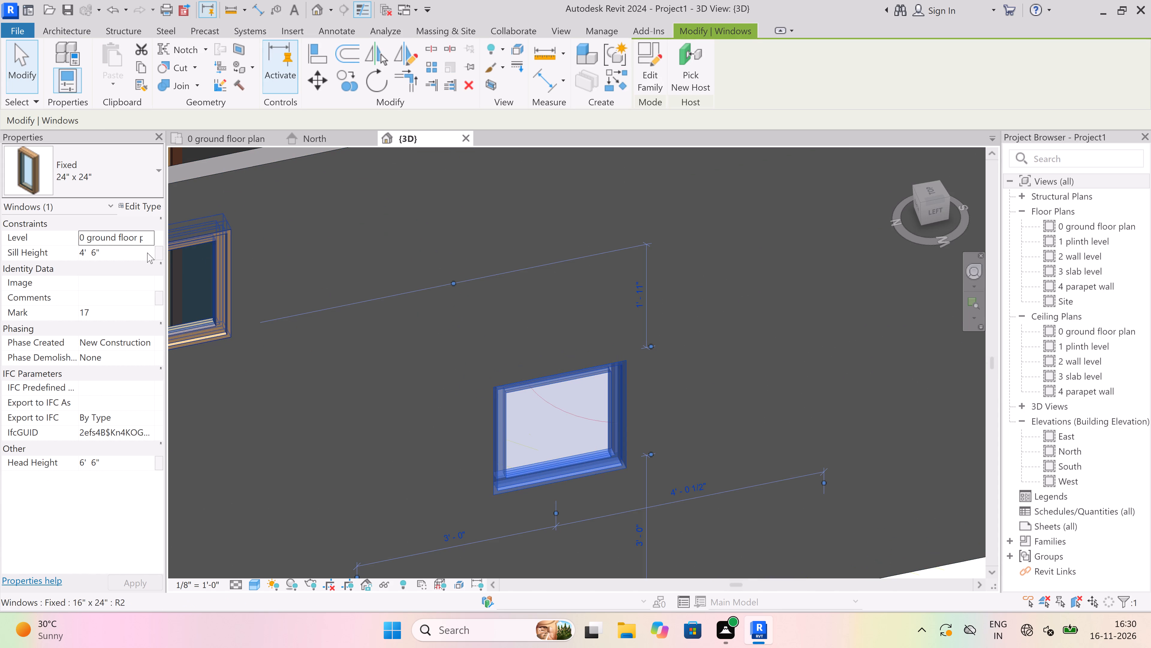
left_click(114, 253)
key("BackSpace")
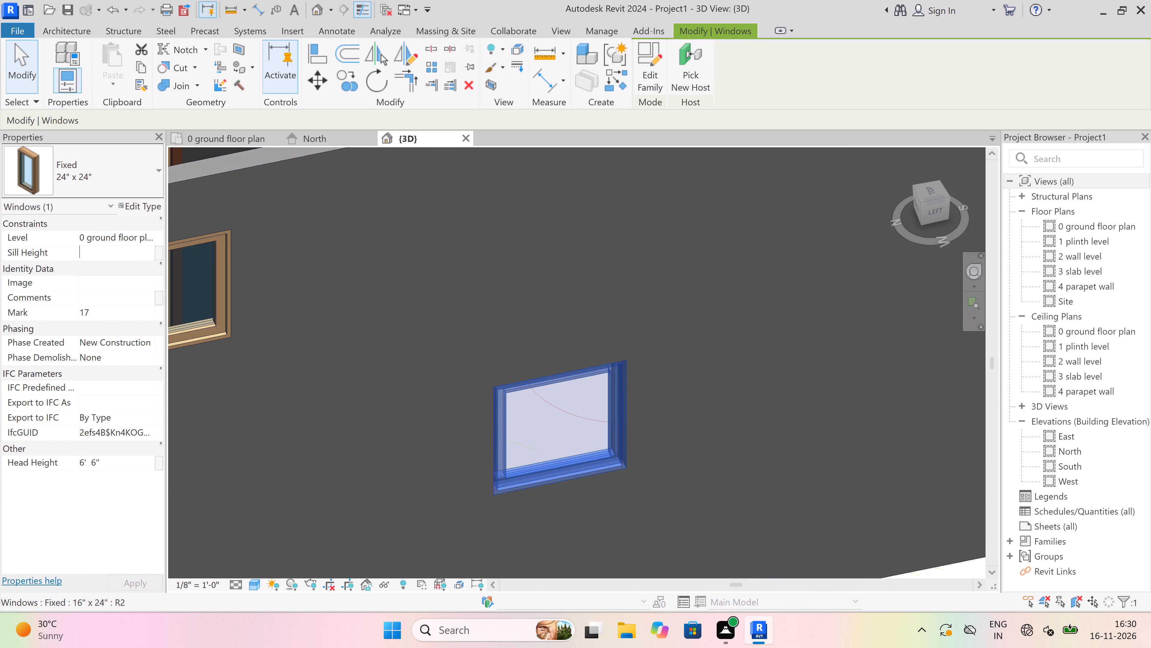
type("5'")
key("Escape")
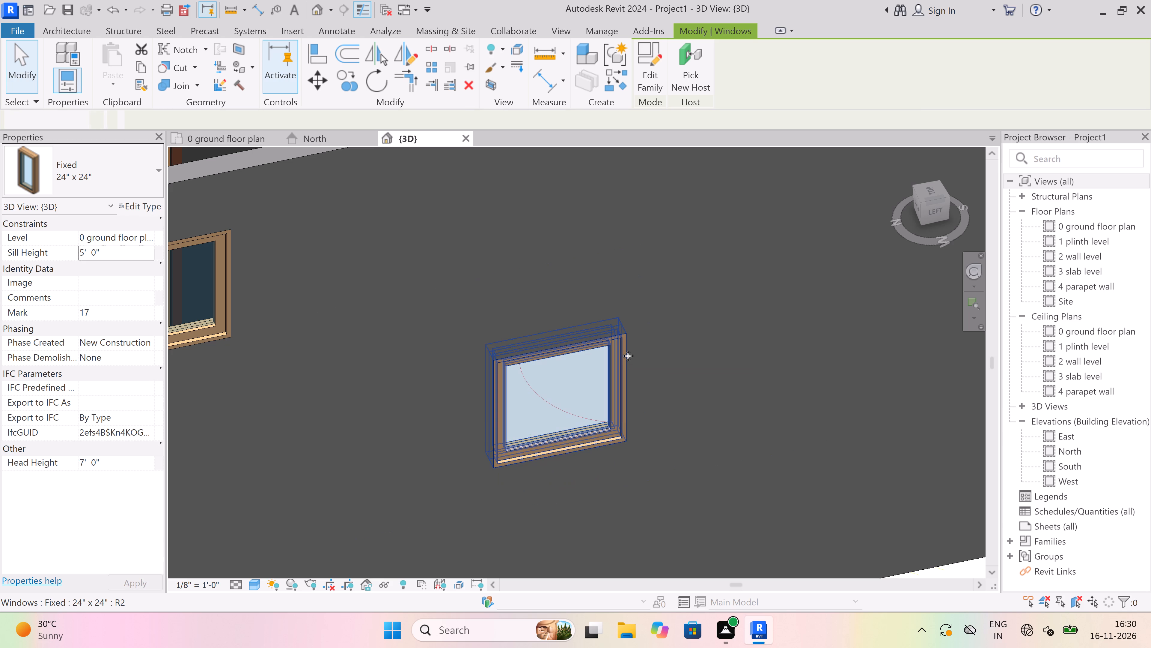
scroll(631, 350, "down", 5)
key("Escape")
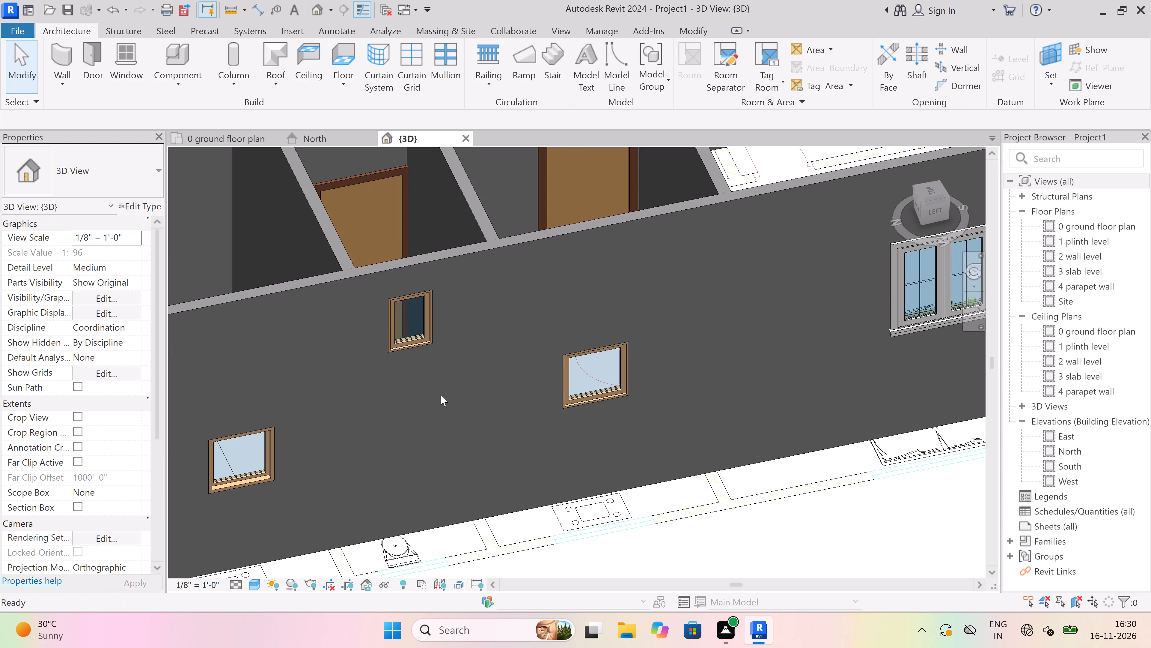
Set the sill height of the west wall's other 24" x 24" kitchen window, between the two toilet windows, to 5'.
scroll(477, 371, "down", 4)
scroll(279, 400, "up", 4)
scroll(339, 412, "up", 3)
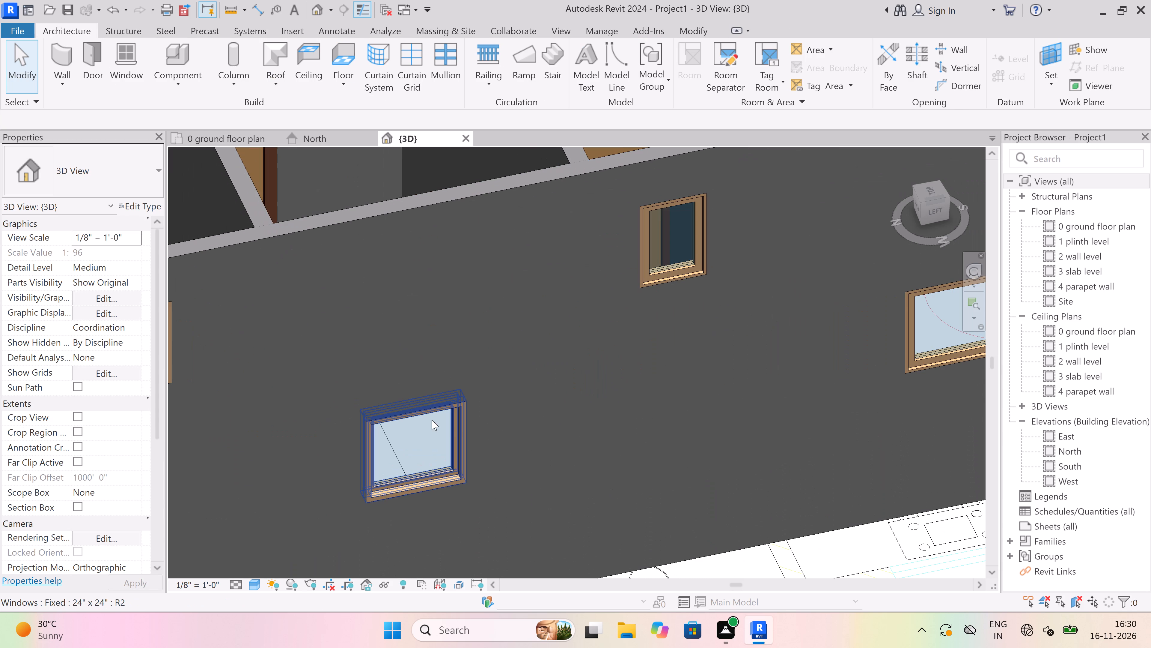
left_click(421, 415)
left_click(109, 253)
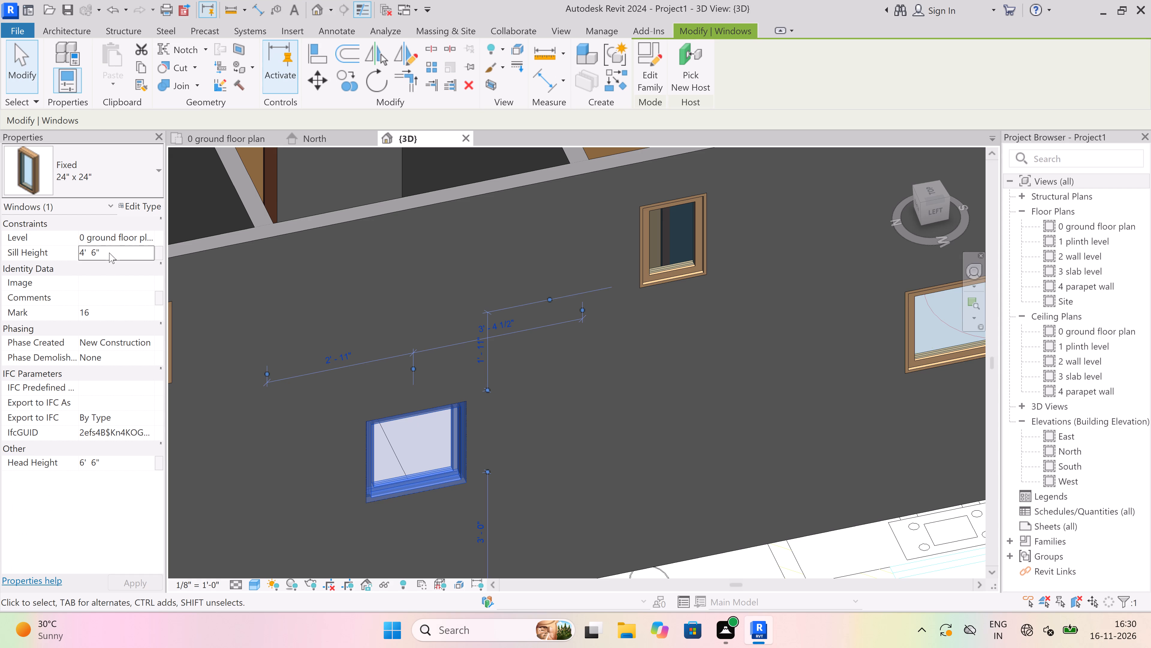
key("BackSpace")
type("5'")
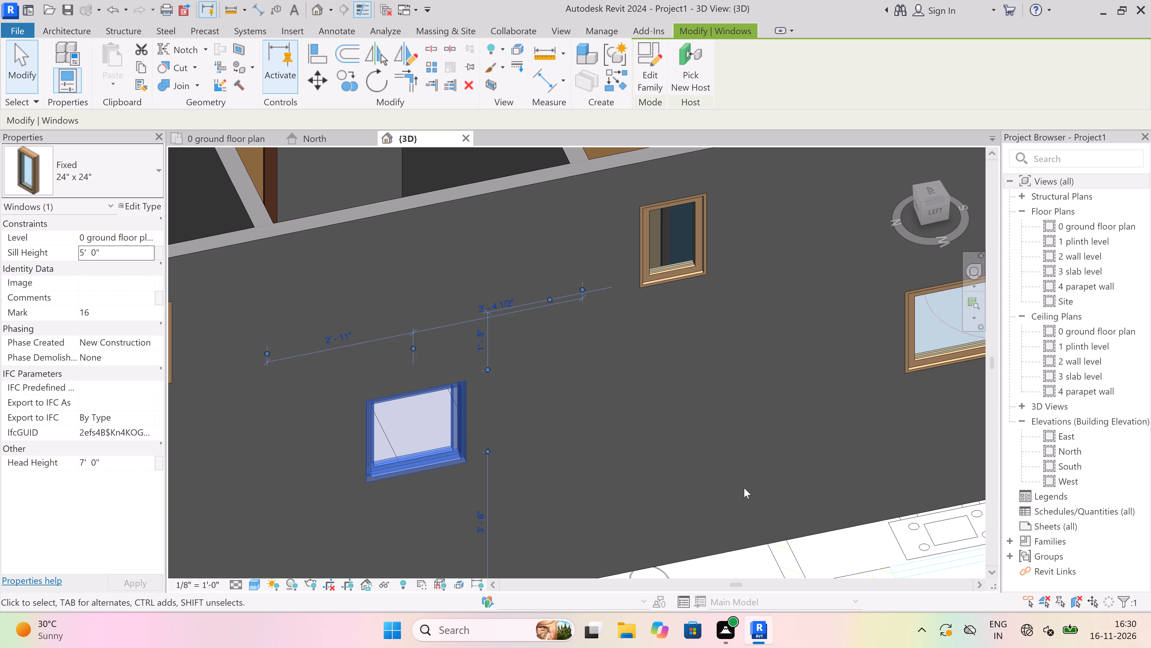
key("Escape")
Set the sill height of the 34" x 36" double casement window on the west wall to 5'.
scroll(536, 443, "down", 14)
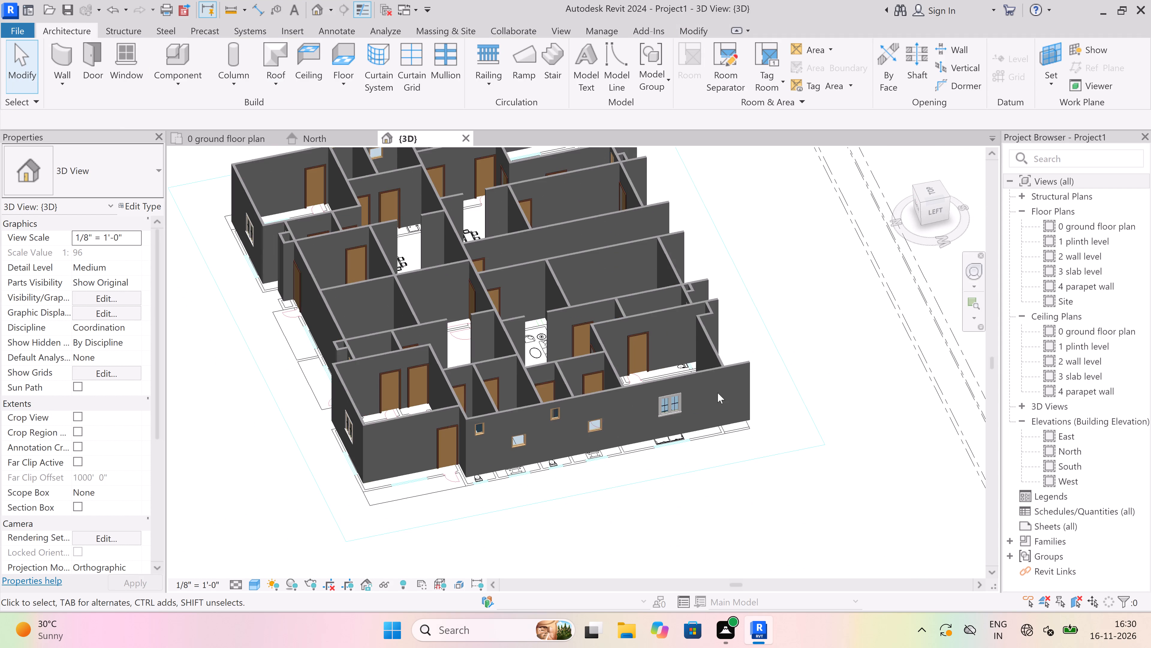
scroll(718, 392, "up", 12)
left_click(741, 416)
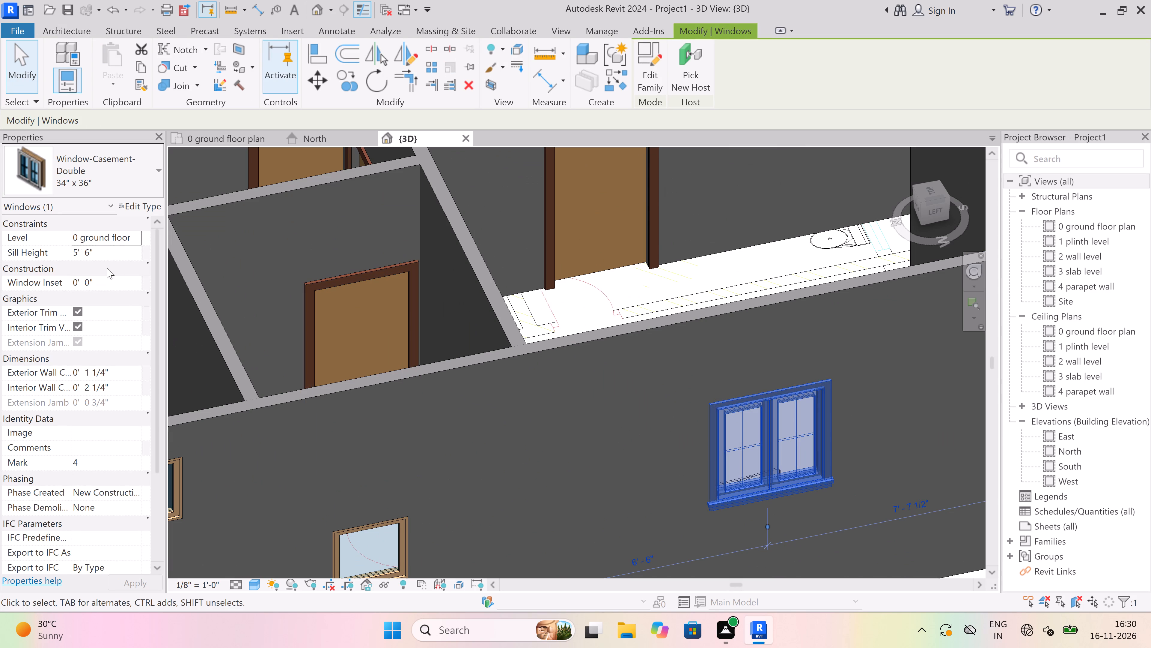
left_click(119, 253)
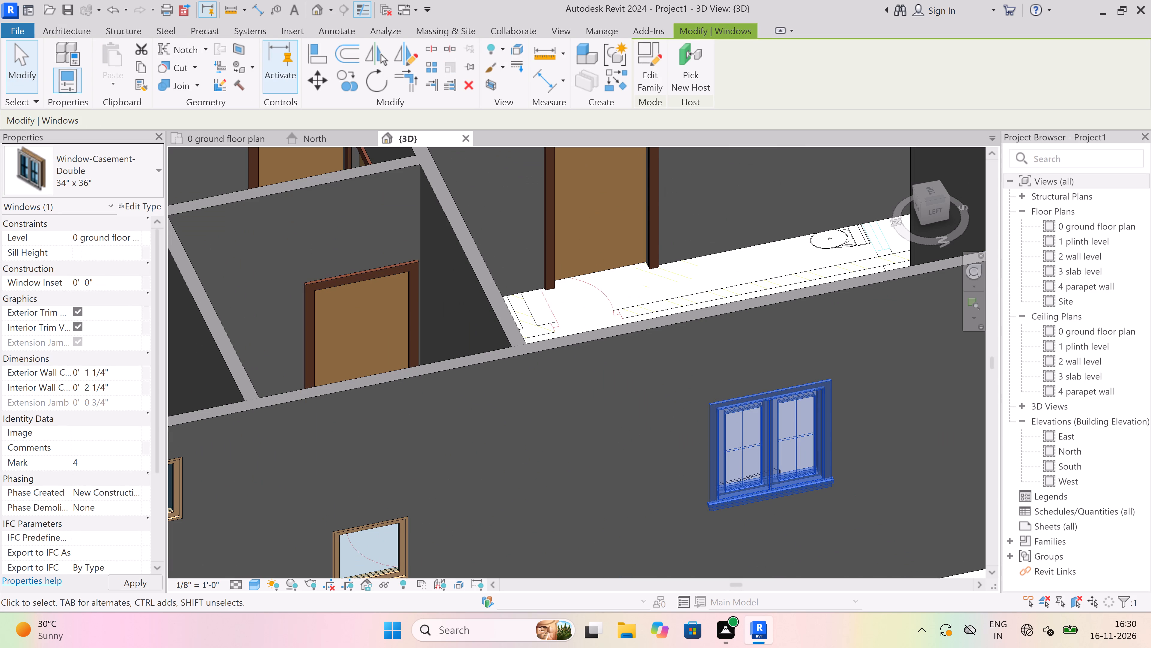
key("BackSpace")
type("5'")
key("Escape")
Check the sill heights of the north side's north-west double casement window and the east wall's kitchen window nearest its casement.
scroll(585, 405, "down", 5)
scroll(637, 447, "down", 8)
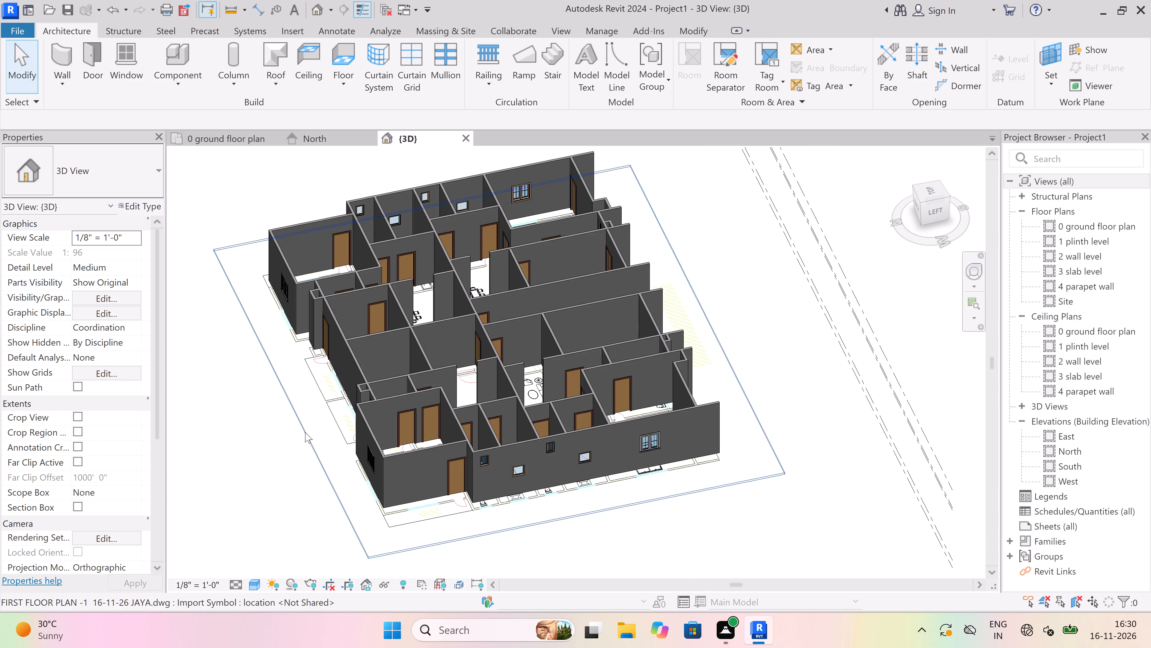
middle_click_drag(301, 432, 464, 386, "shift")
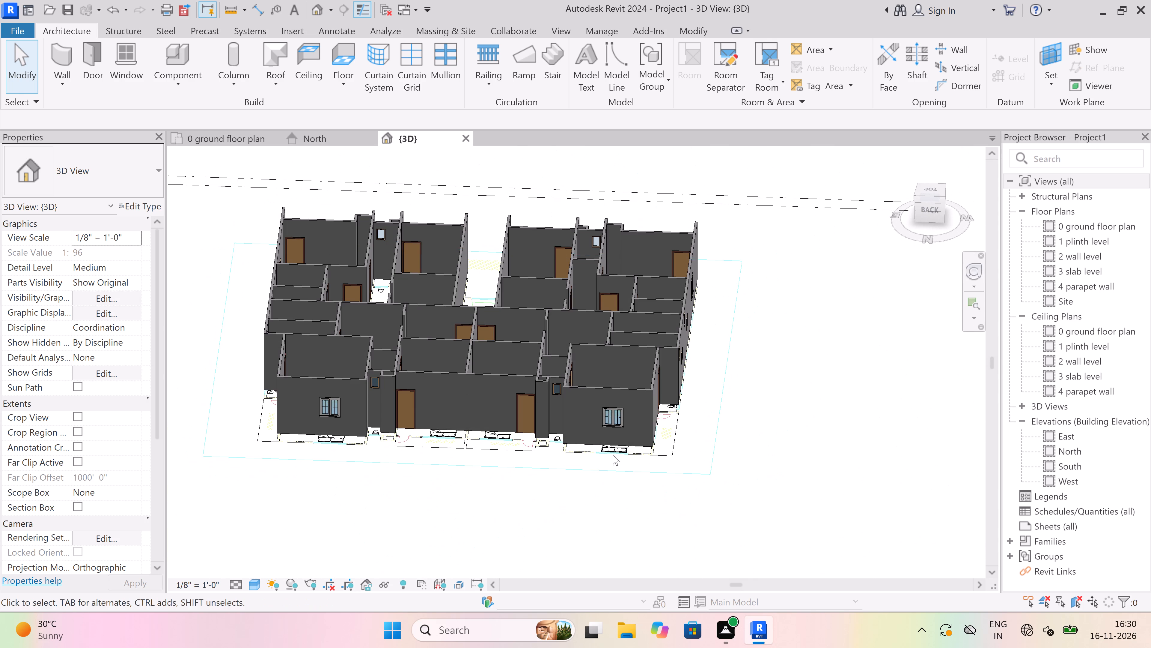
scroll(616, 434, "up", 8)
scroll(609, 366, "up", 4)
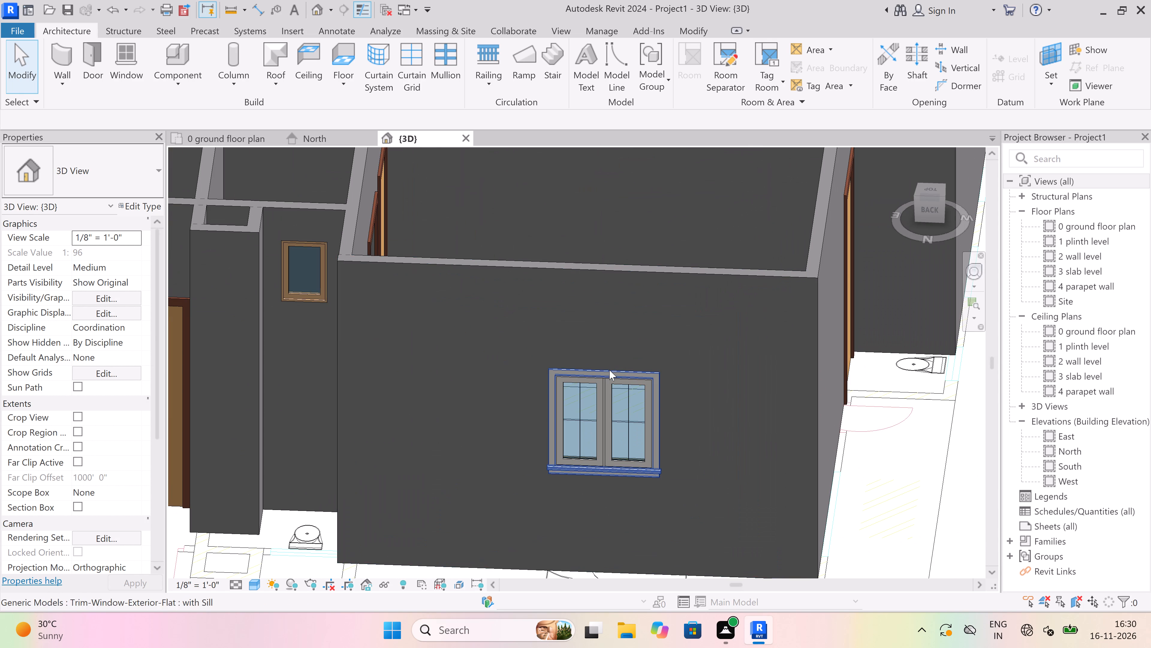
left_click(609, 370)
key("Escape")
scroll(609, 370, "up", 3)
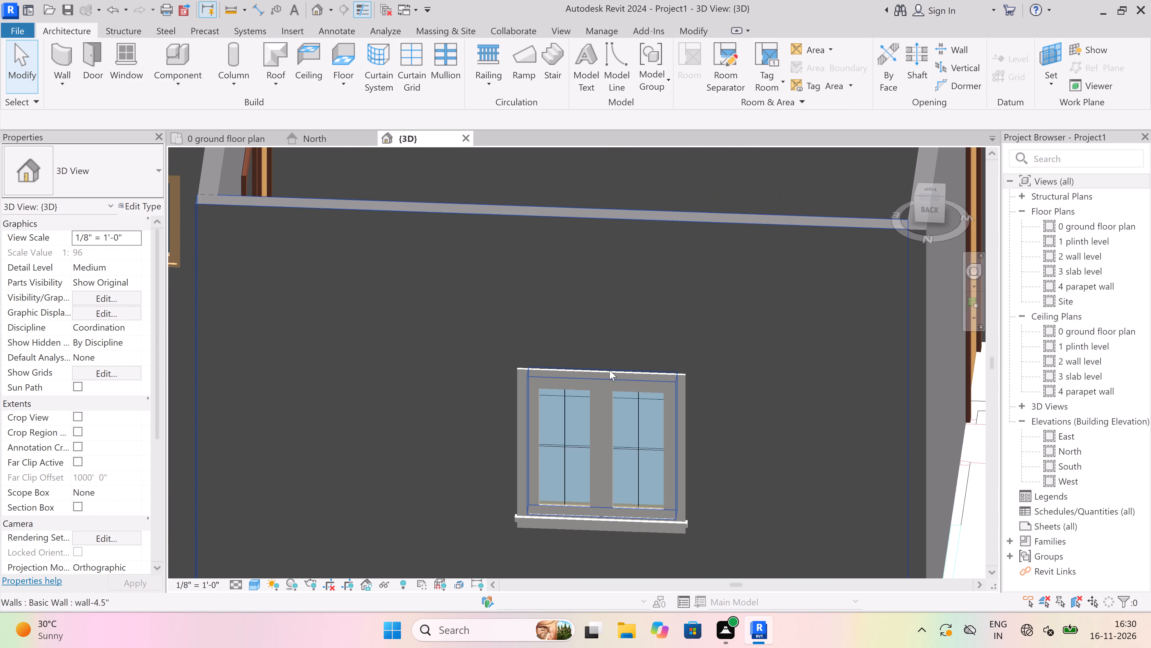
left_click(609, 376)
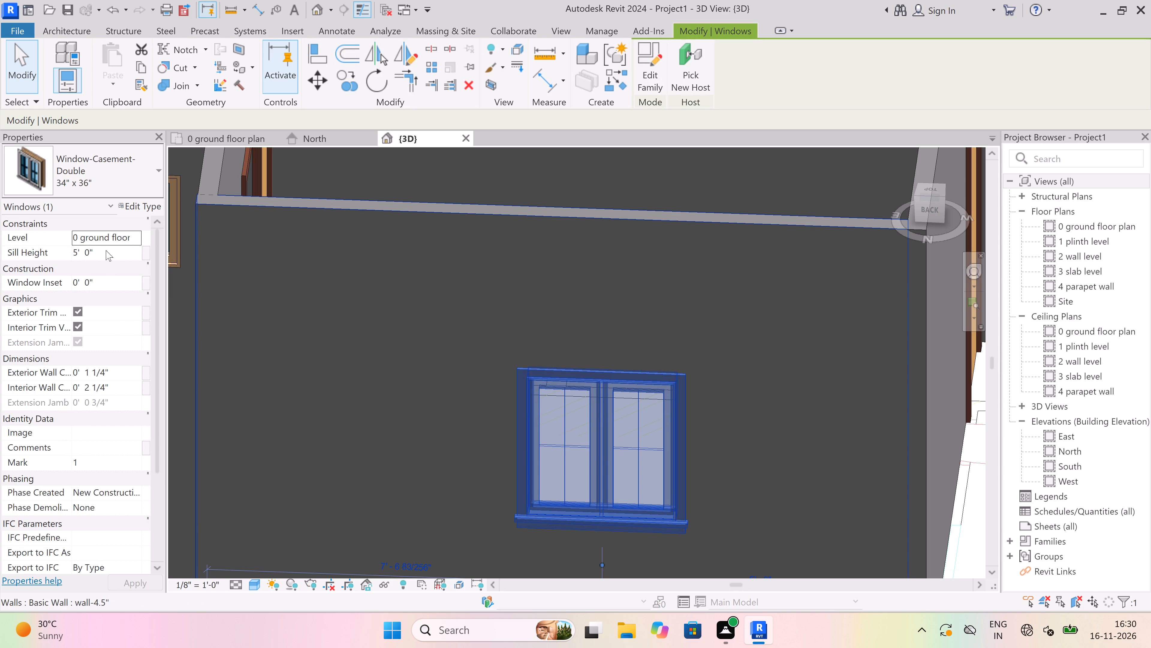
key("Escape")
scroll(595, 418, "down", 11)
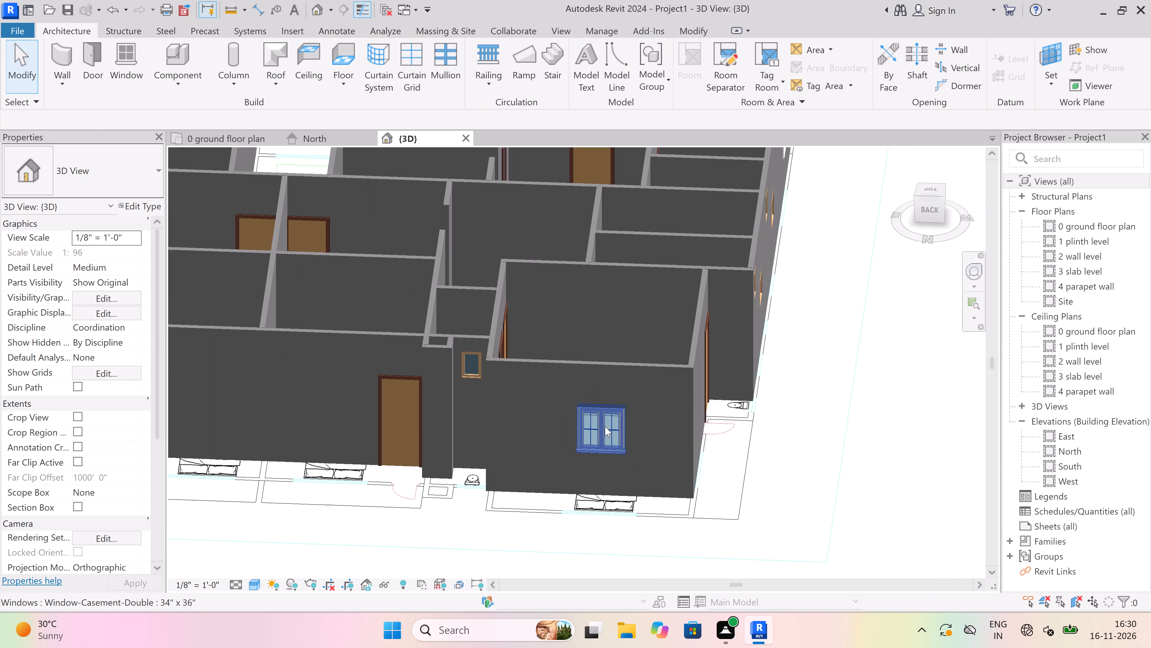
scroll(605, 426, "down", 7)
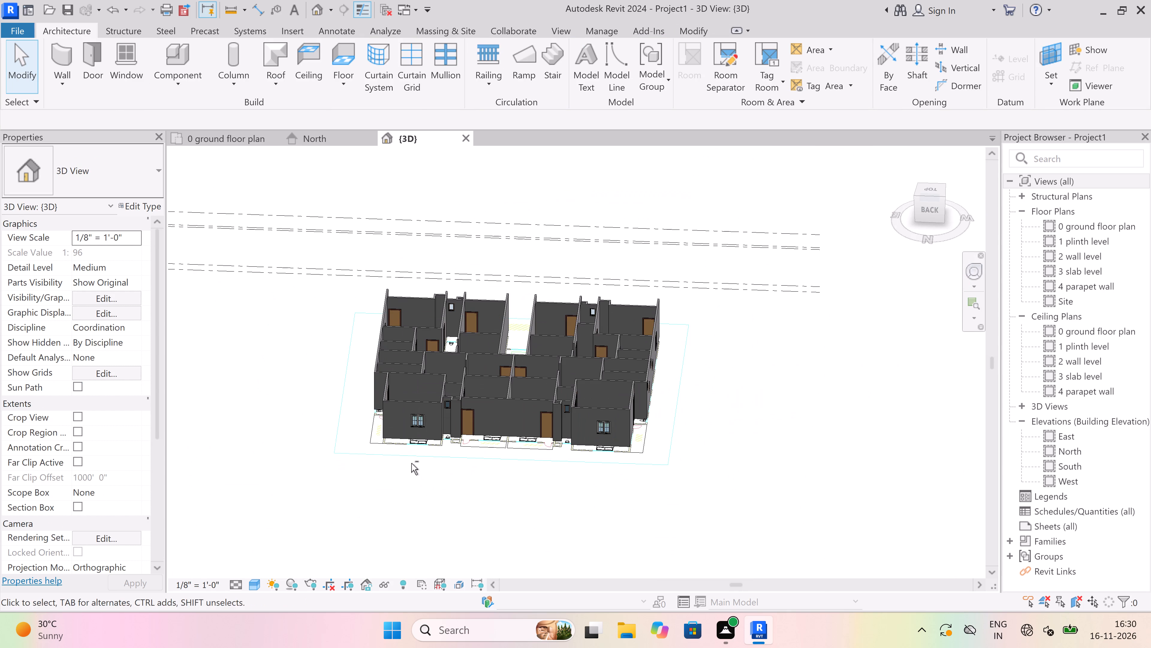
middle_click_drag(338, 371, 485, 346)
scroll(408, 436, "up", 9)
scroll(408, 399, "up", 5)
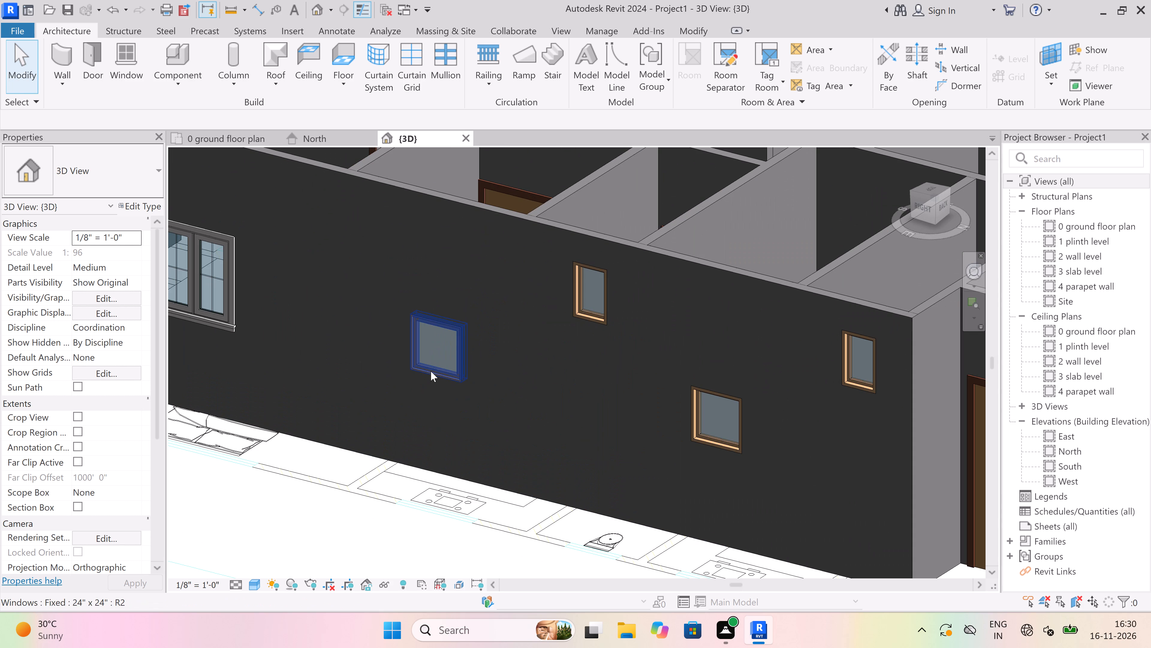
left_click(433, 367)
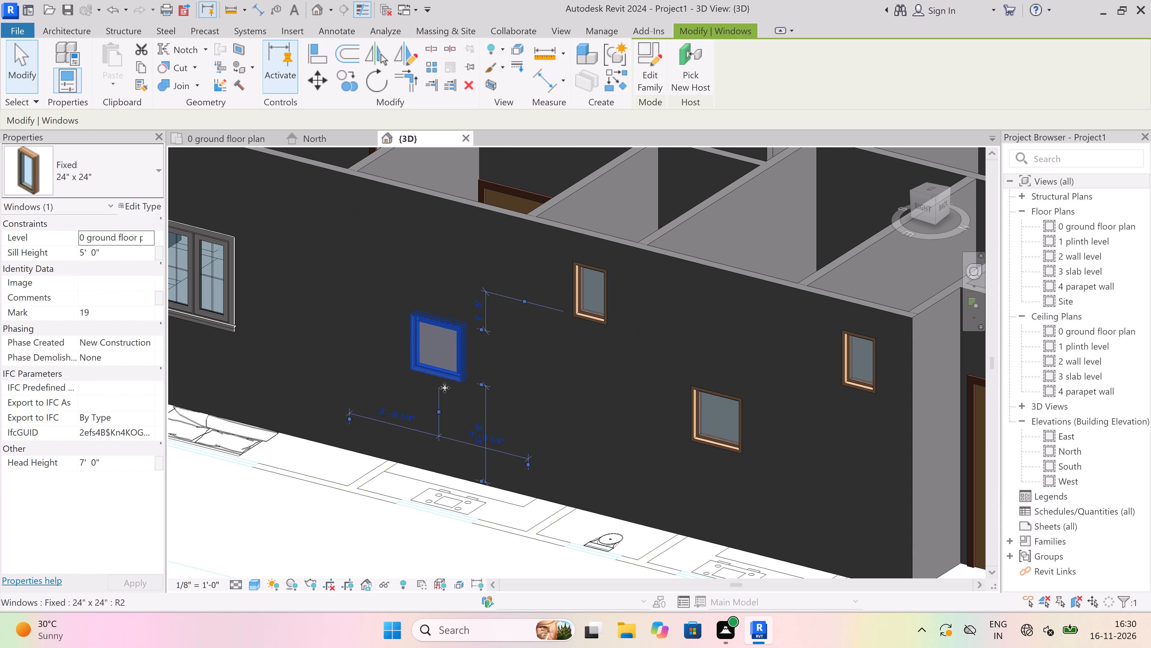
key("Escape")
scroll(513, 456, "down", 14)
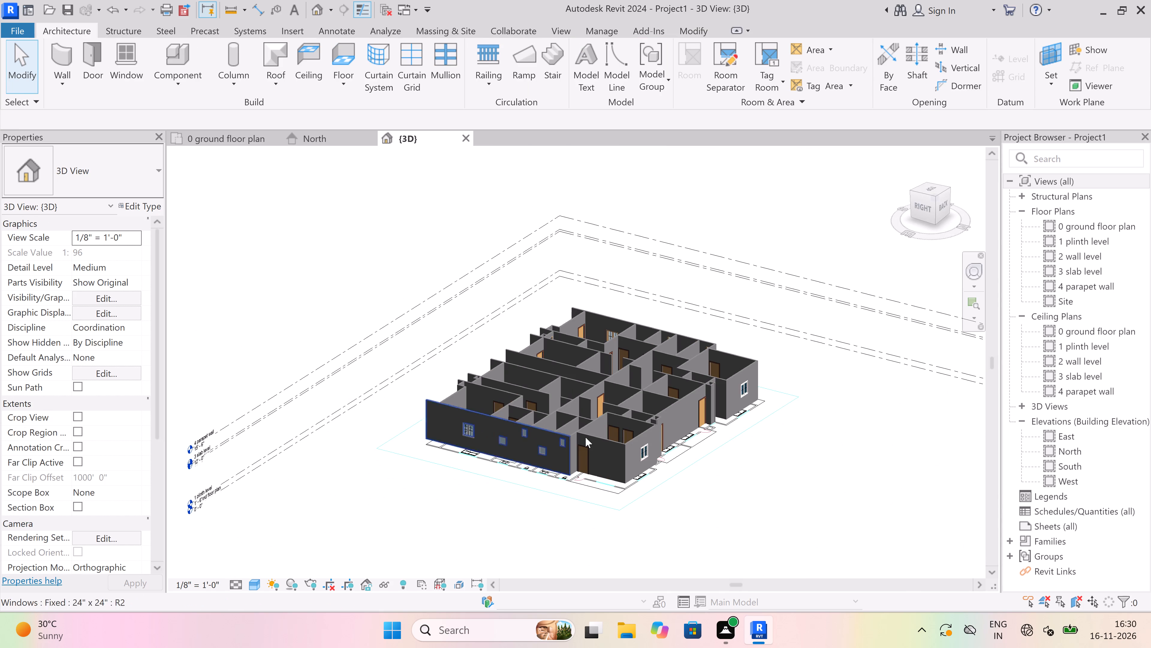
Examine the doors and windows in the exterior walls from all sides of the building in 3D.
scroll(587, 436, "up", 3)
middle_click_drag(688, 379, 424, 404)
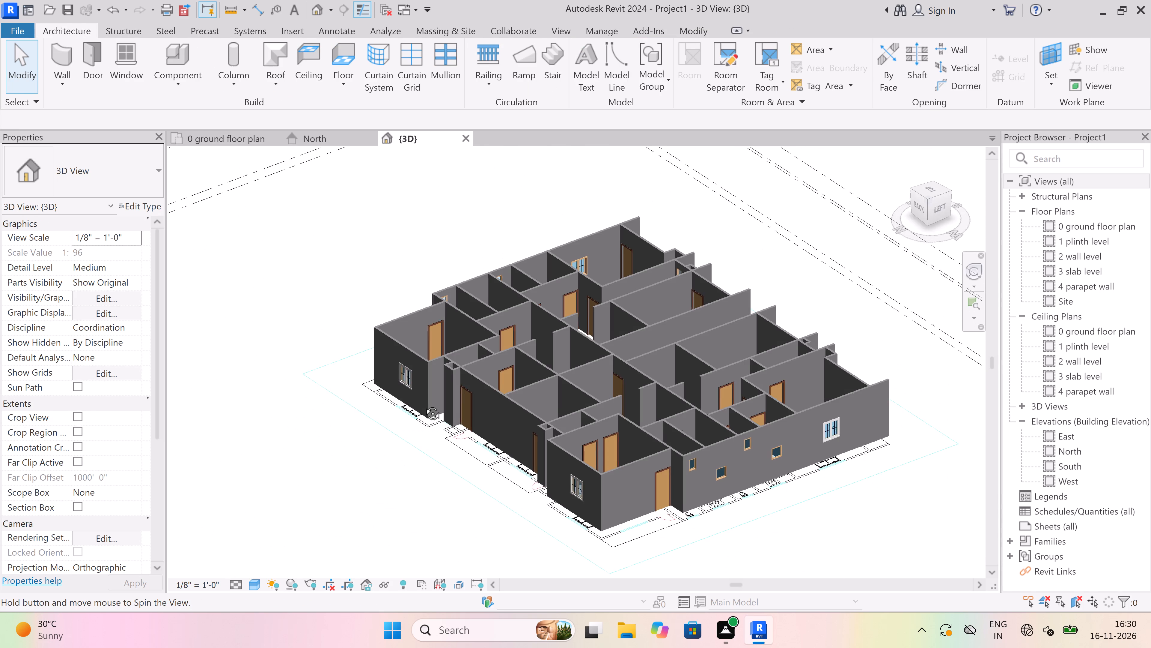
middle_click_drag(424, 404, 519, 549)
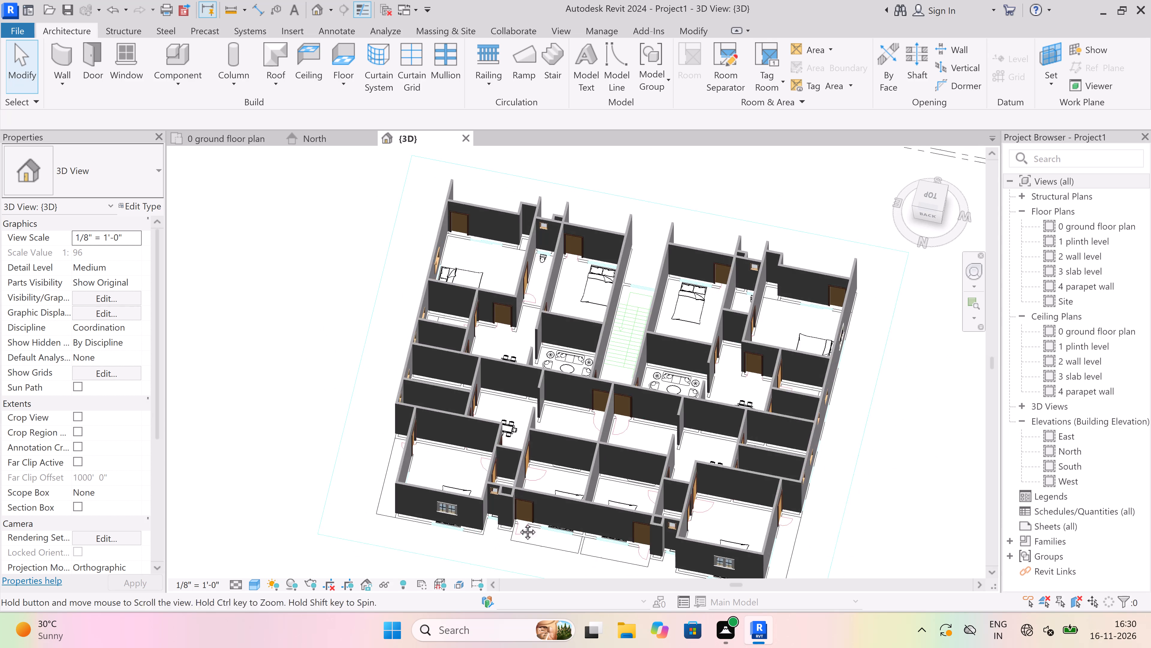
scroll(528, 363, "down", 9)
middle_click_drag(528, 329, 516, 452, "shift")
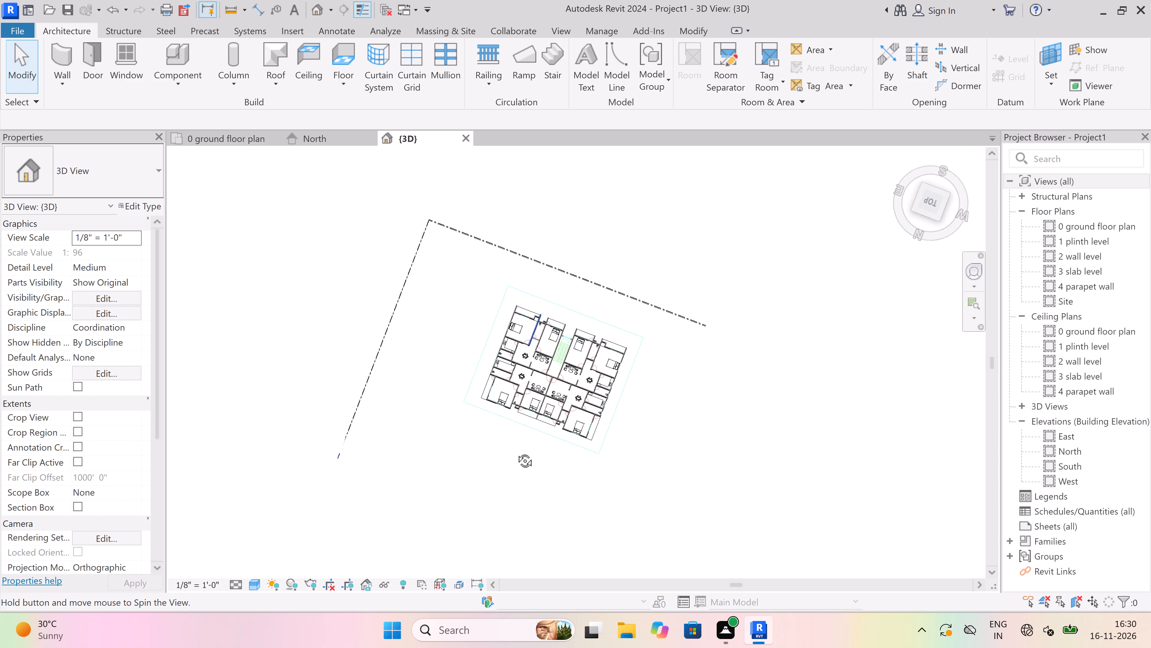
middle_click_drag(516, 452, 422, 246, "shift")
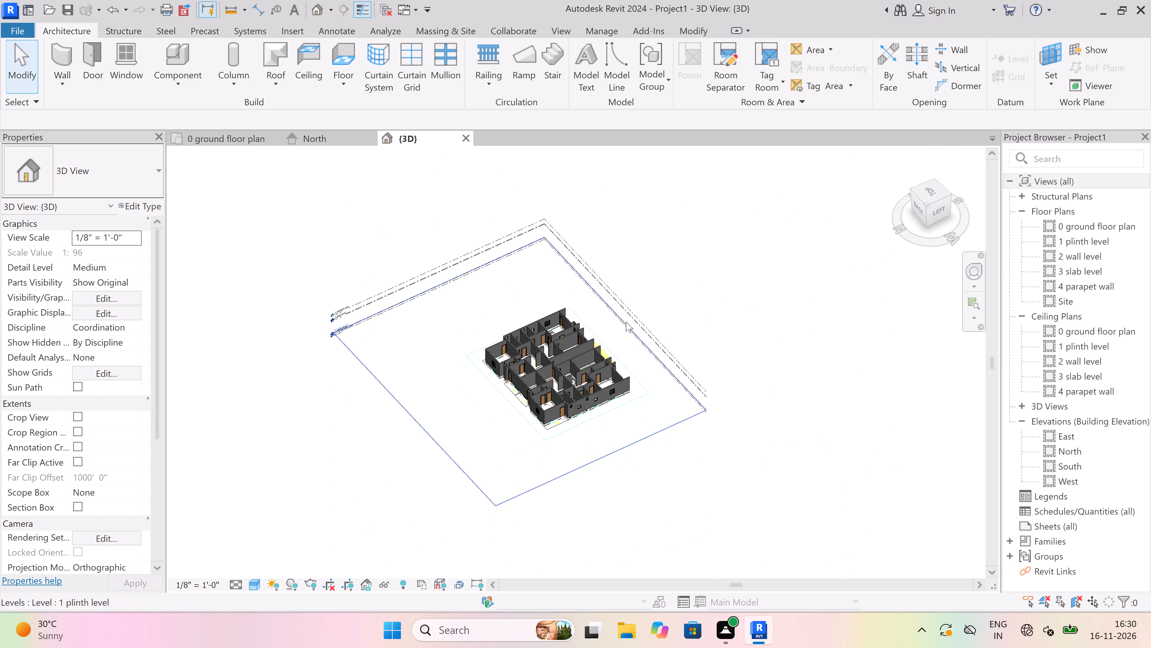
middle_click_drag(626, 322, 491, 406)
middle_click_drag(596, 445, 555, 485, "shift")
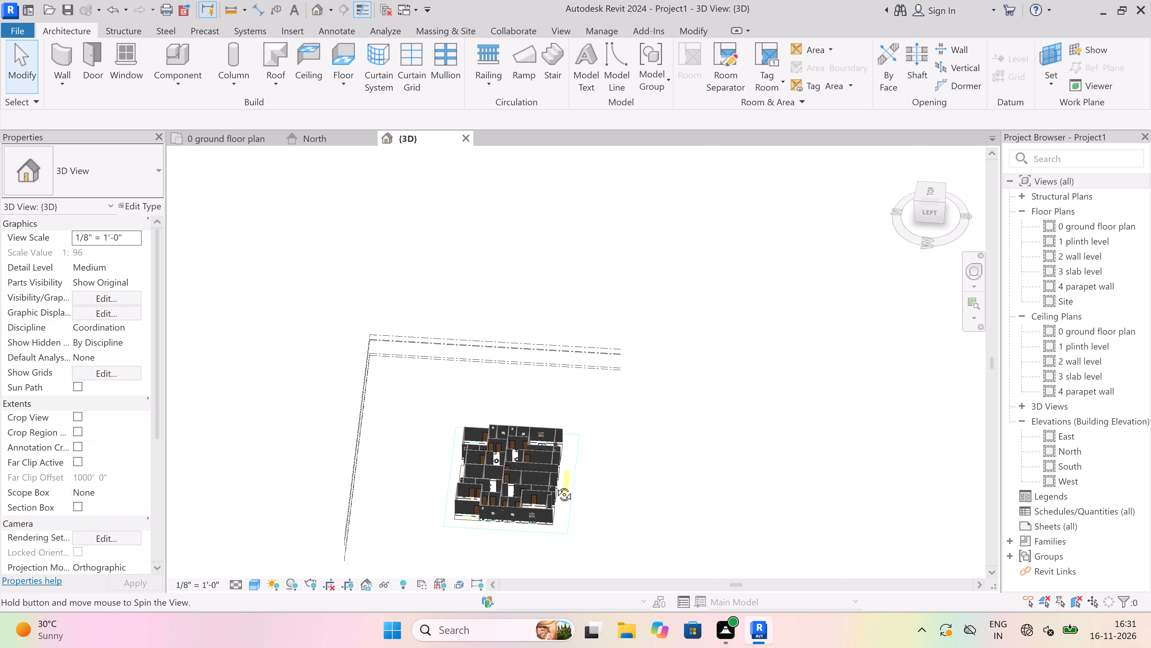
middle_click_drag(555, 485, 432, 418, "shift")
middle_click_drag(596, 444, 544, 493, "shift")
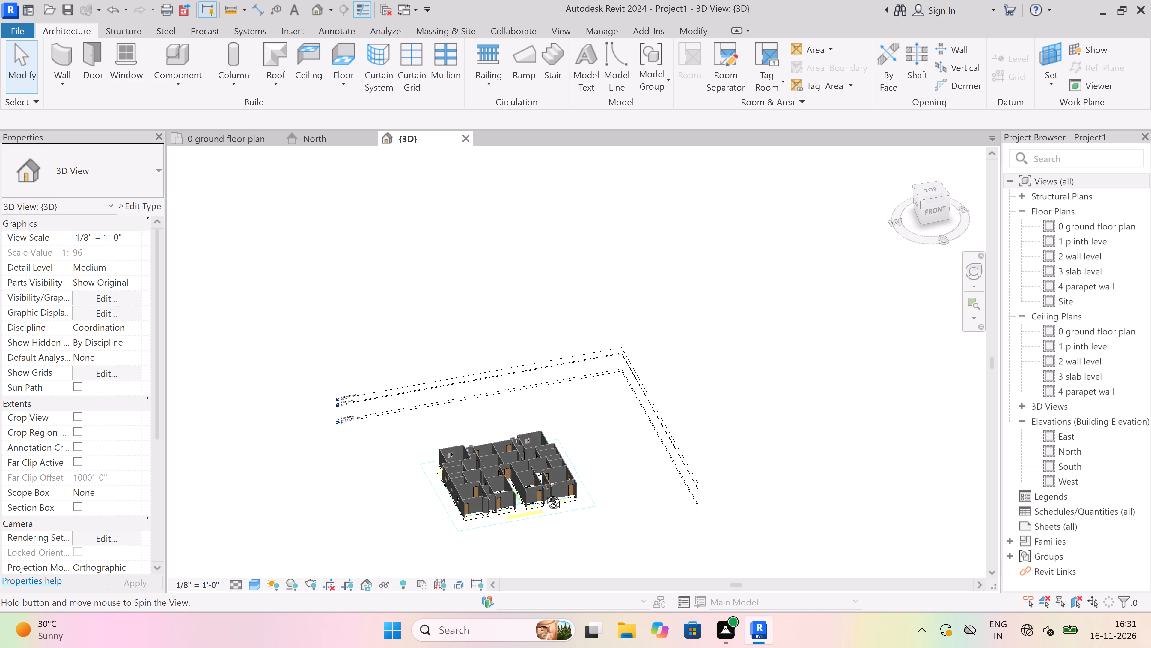
middle_click_drag(544, 493, 500, 545, "shift")
scroll(500, 555, "down", 1, "shift")
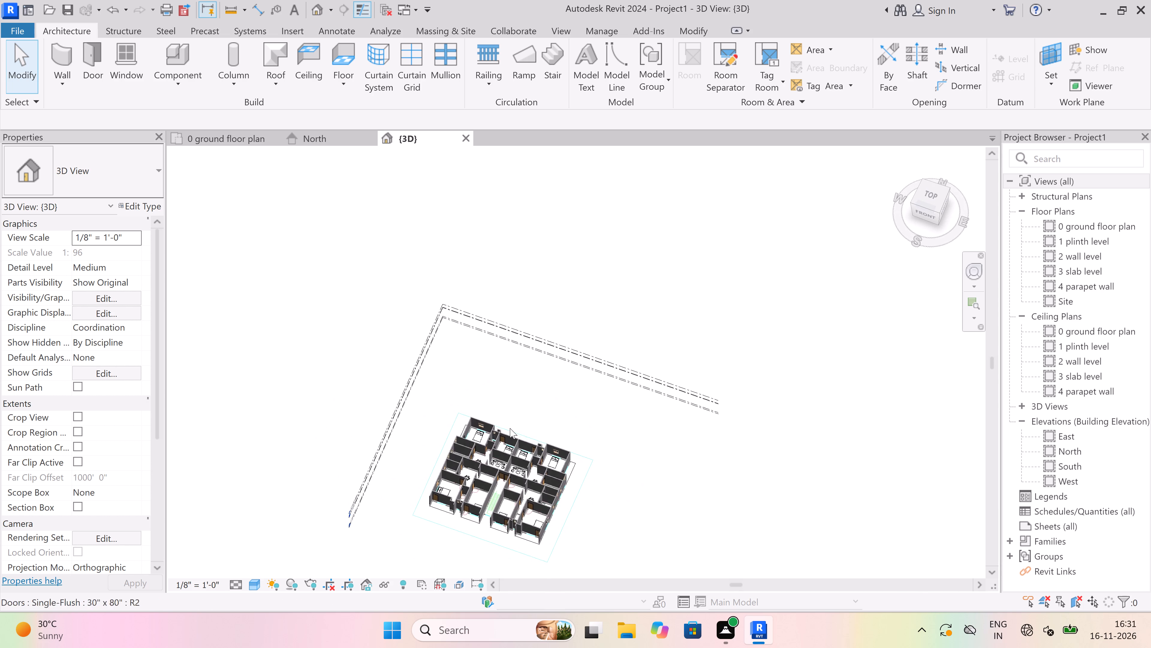
scroll(514, 373, "down", 4)
middle_click_drag(483, 421, 483, 537, "shift")
scroll(483, 427, "down", 1, "shift")
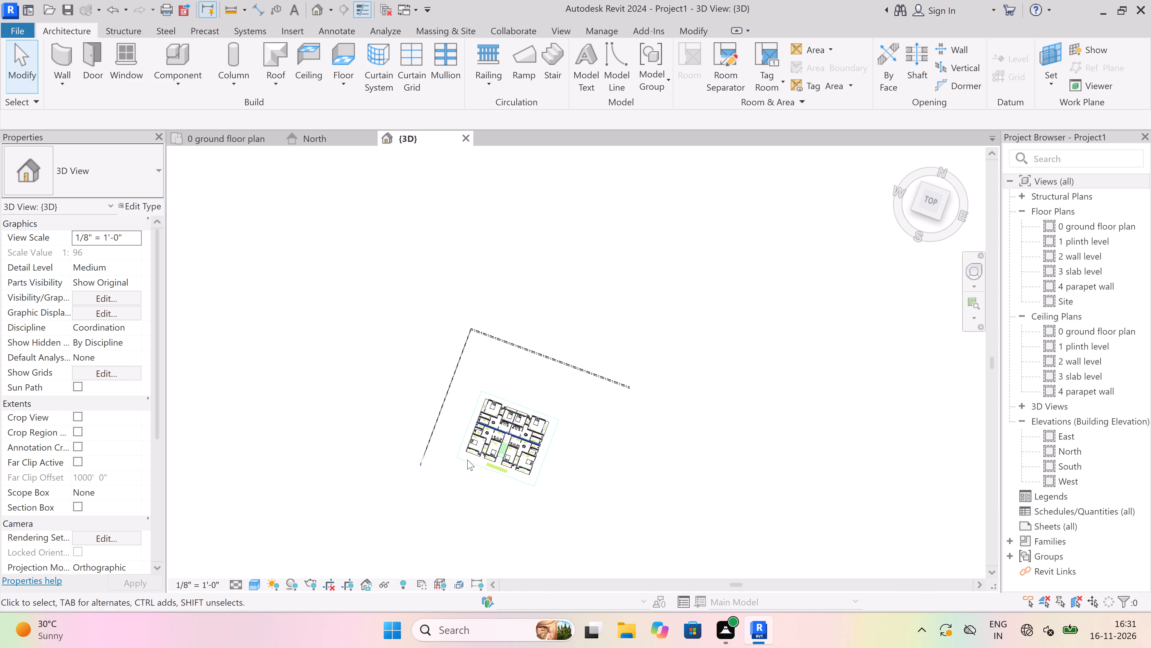
Examine the apartment layout and its wall openings from directly above, with north facing up.
scroll(462, 455, "up", 1, "shift")
middle_click_drag(461, 455, 519, 501, "shift")
scroll(471, 502, "down", 1, "shift")
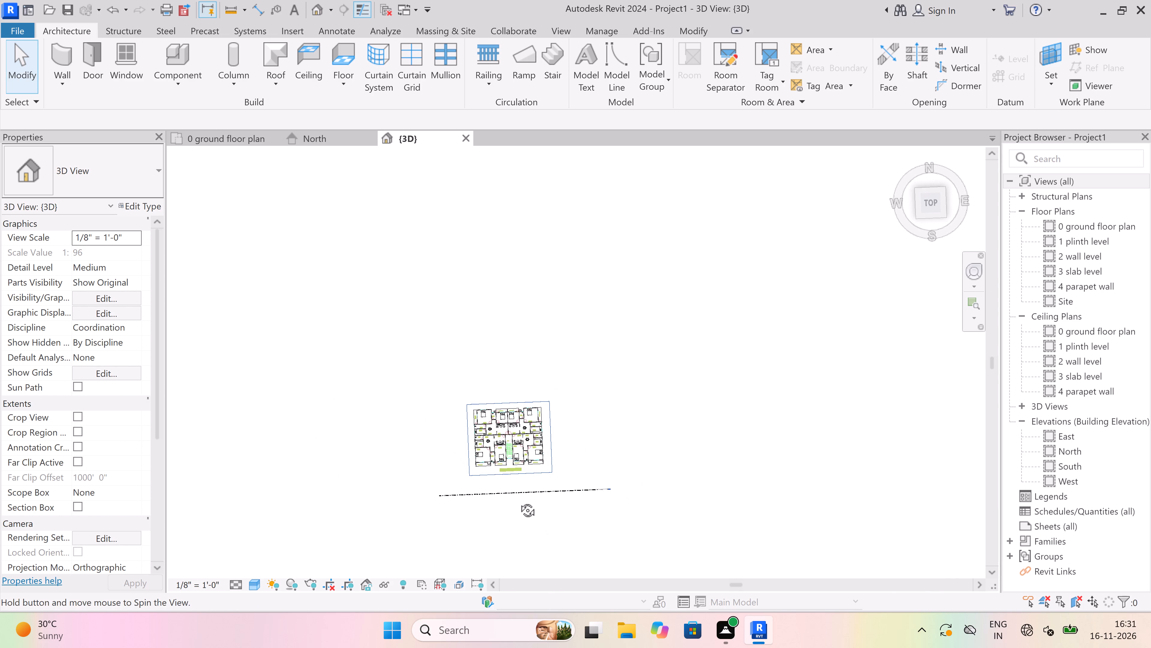
middle_click_drag(519, 501, 519, 499, "shift")
scroll(507, 473, "up", 9)
scroll(523, 307, "up", 3)
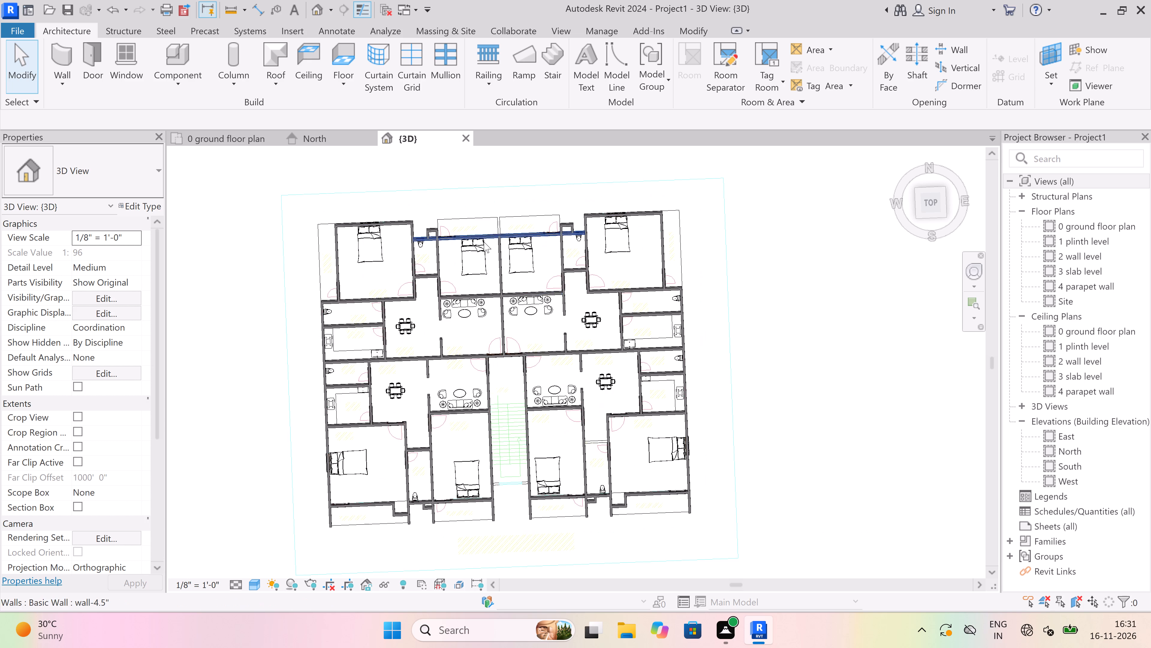
scroll(484, 244, "down", 4)
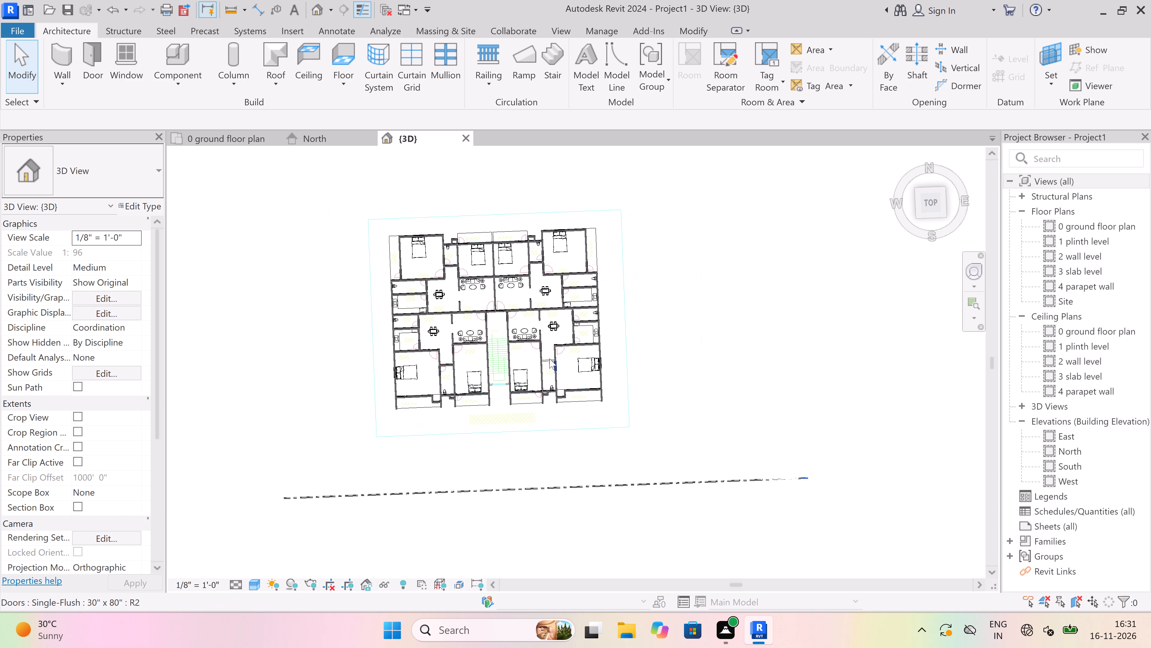
middle_click_drag(549, 358, 540, 369, "shift")
scroll(534, 363, "down", 1, "shift")
scroll(436, 254, "up", 4)
scroll(430, 211, "up", 3)
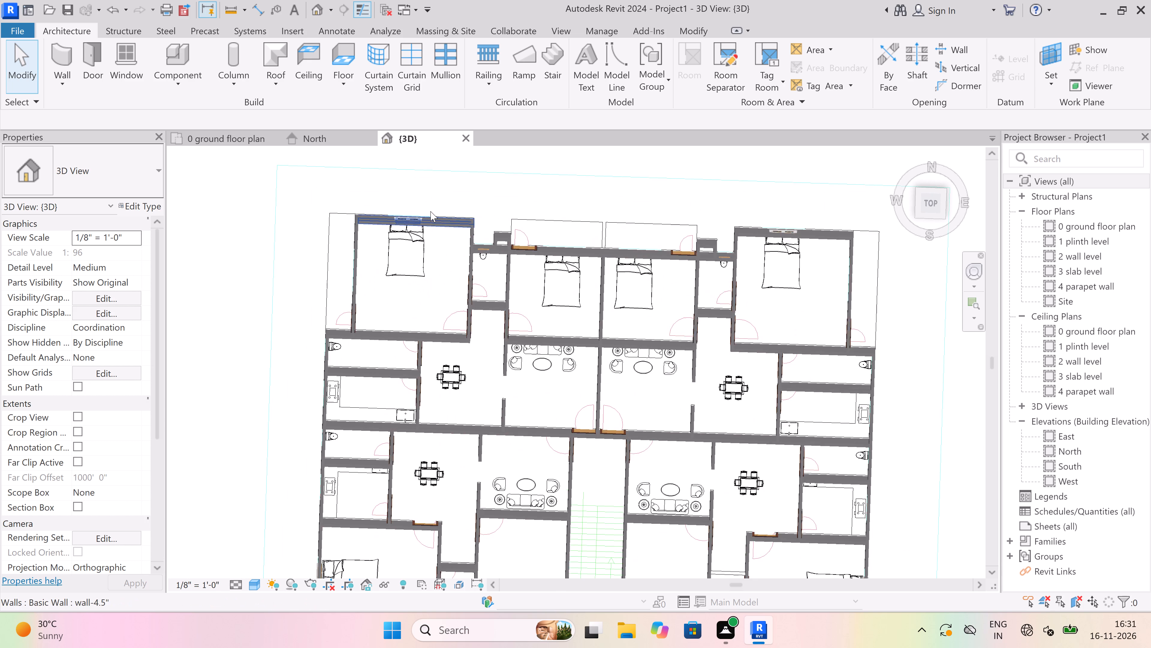
scroll(430, 211, "down", 4)
scroll(421, 213, "up", 2)
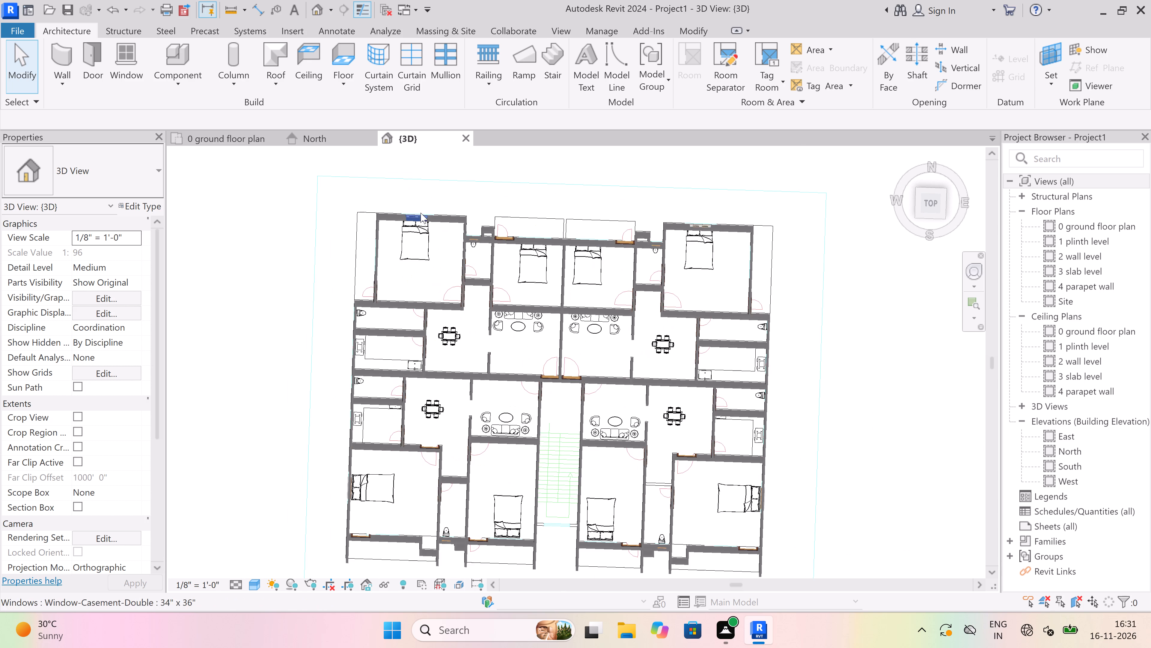
Examine the north-west bedroom, the adjoining toilets and their windows from above at an angle.
middle_click_drag(588, 250, 587, 250)
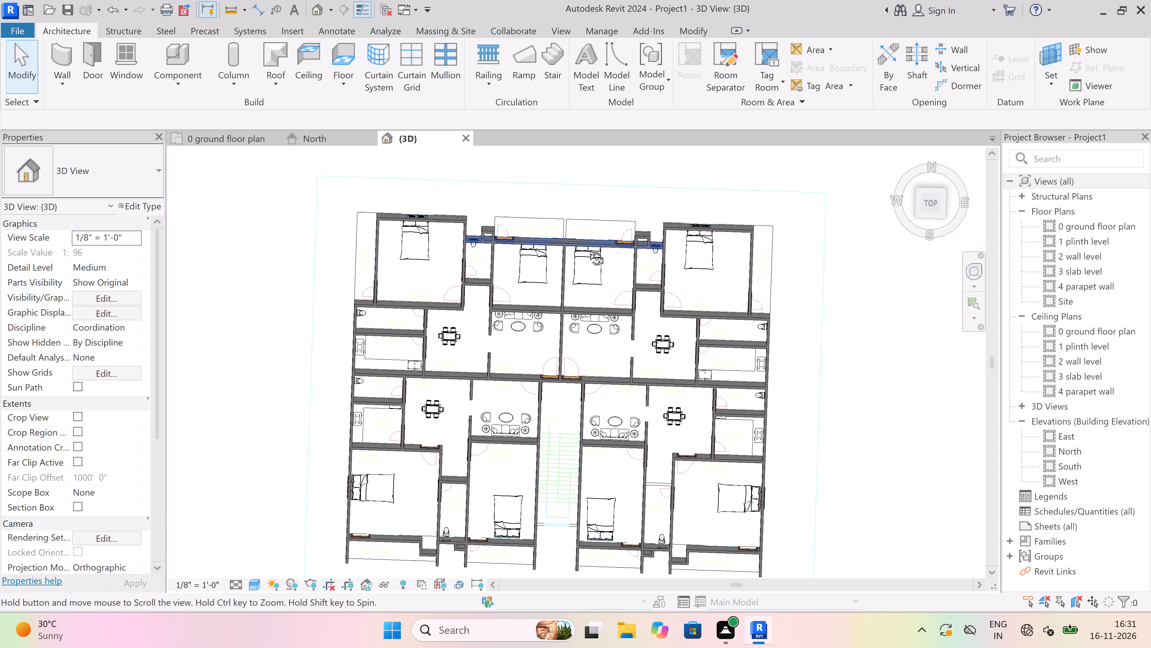
middle_click_drag(587, 250, 550, 178)
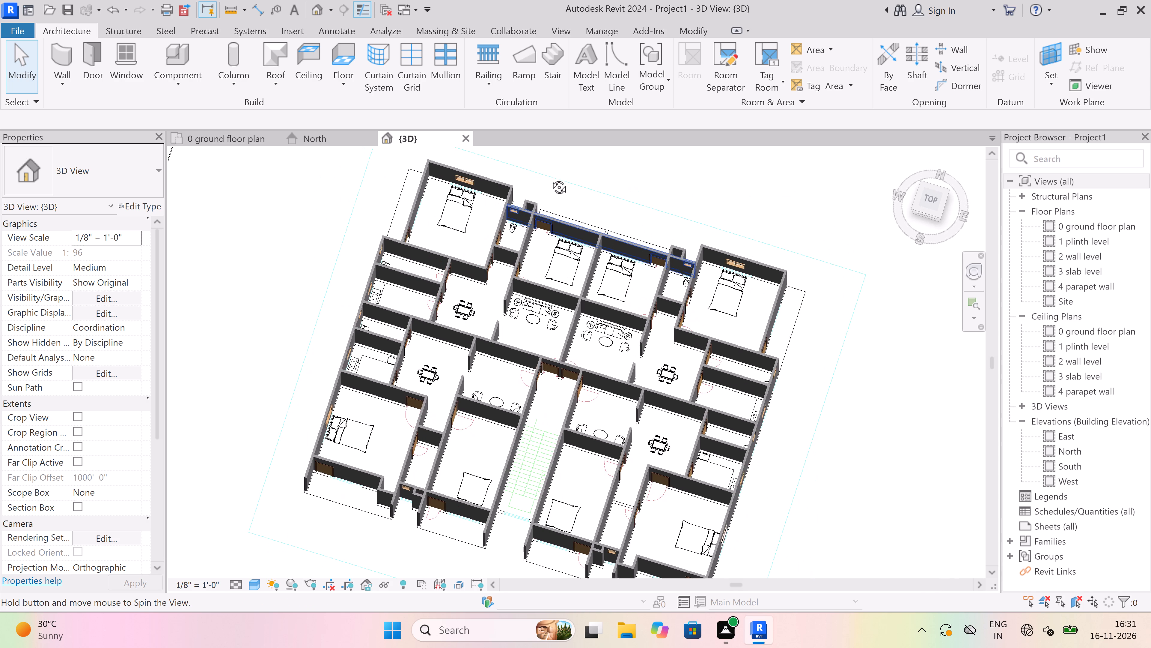
middle_click_drag(550, 178, 549, 178)
scroll(551, 286, "up", 2)
scroll(551, 286, "down", 3)
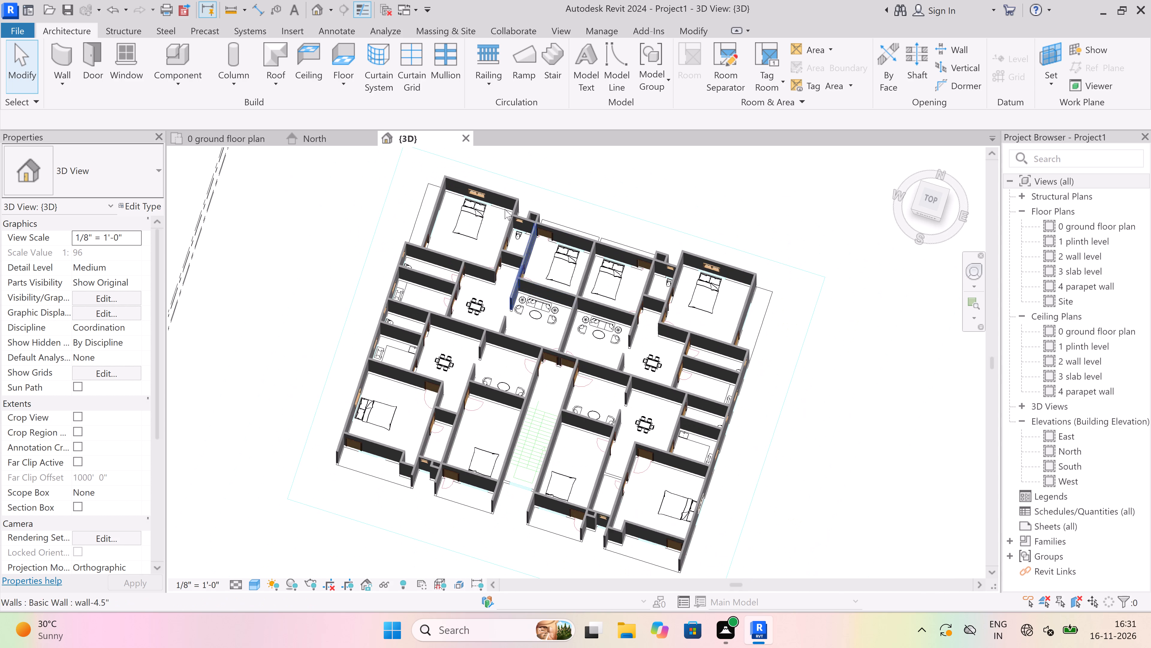
scroll(386, 235, "up", 1)
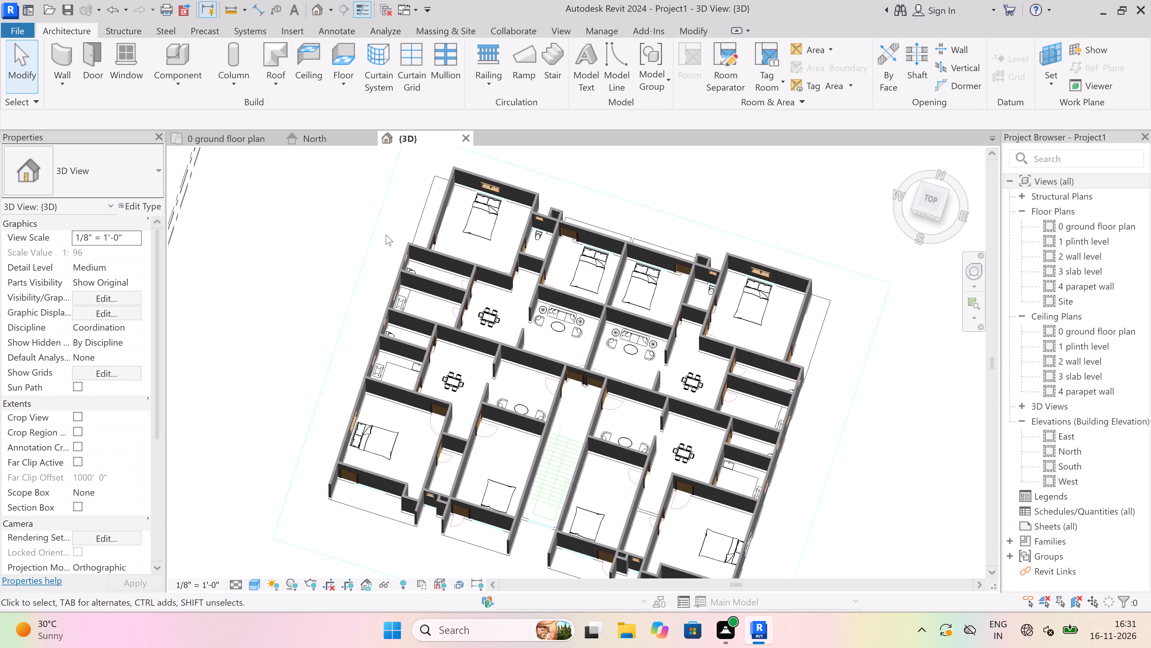
scroll(386, 235, "down", 3)
scroll(397, 209, "up", 4)
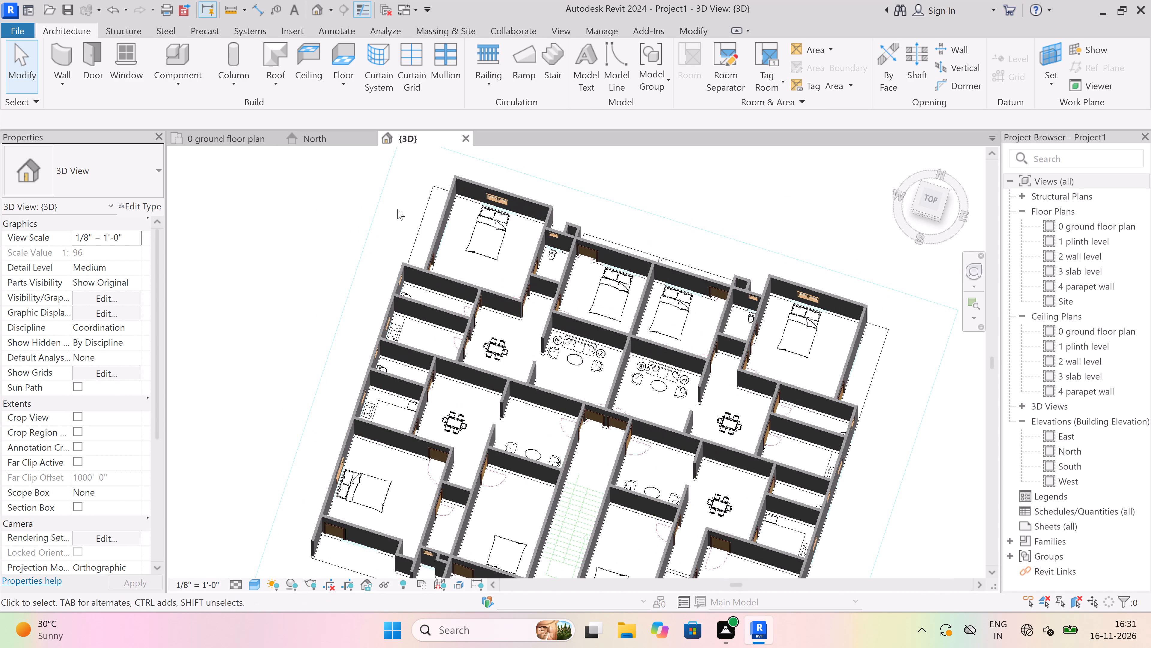
scroll(397, 209, "up", 12)
scroll(544, 322, "down", 5)
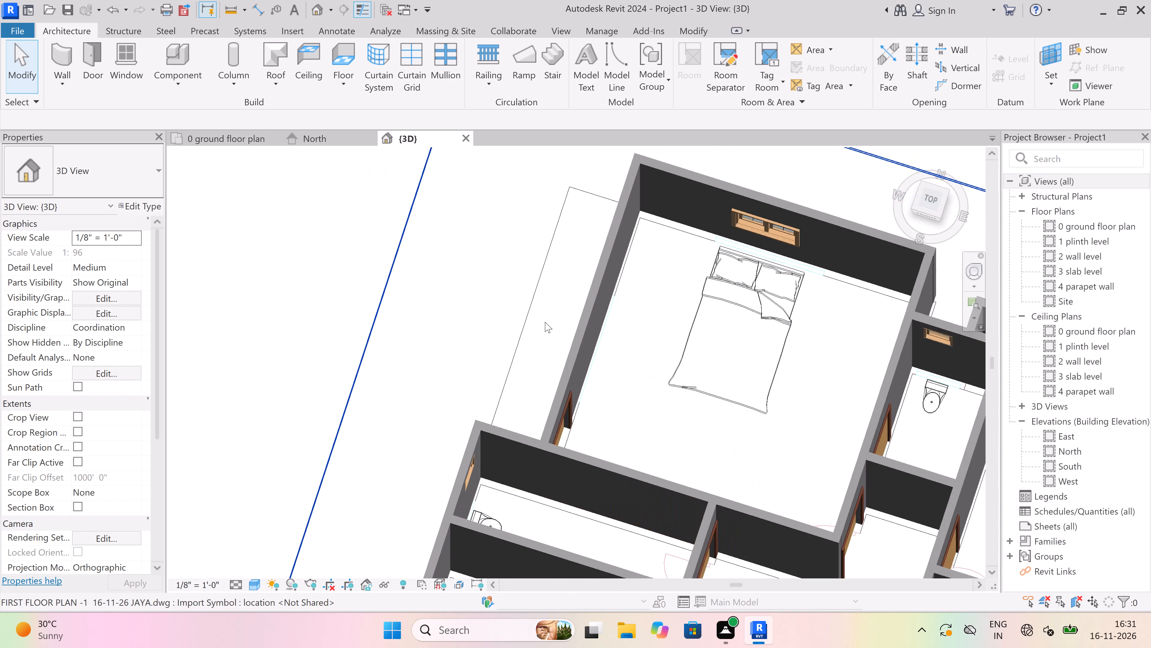
scroll(545, 322, "down", 3)
middle_click_drag(399, 346, 507, 403, "shift")
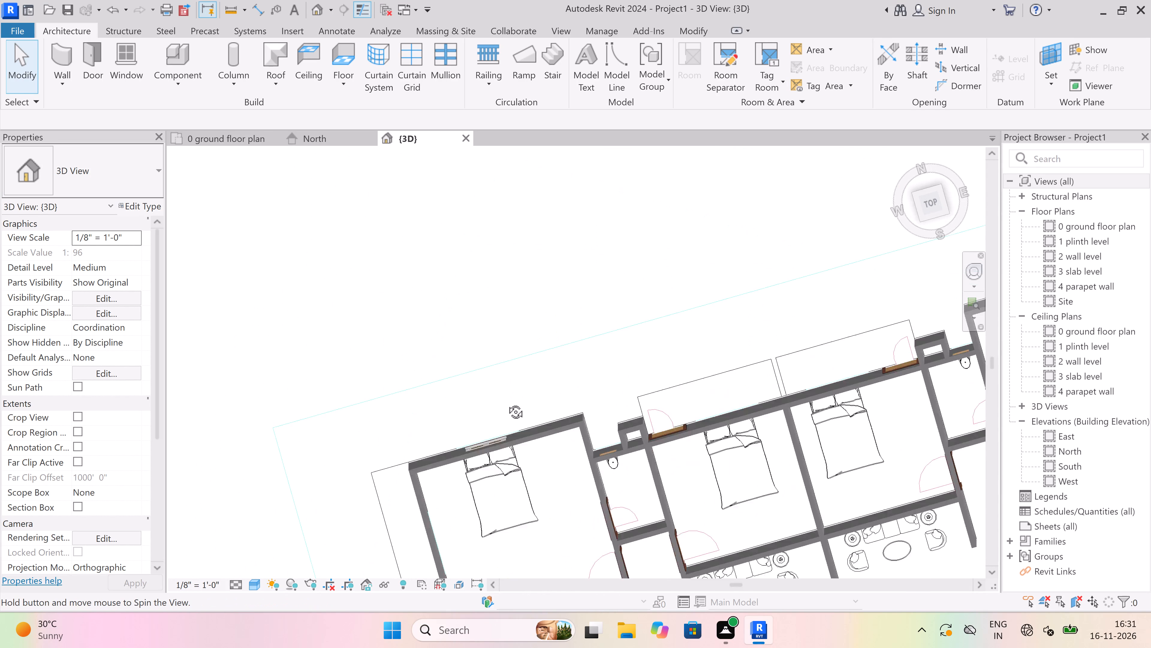
middle_click_drag(507, 403, 520, 382, "shift")
scroll(520, 382, "down", 10)
scroll(446, 466, "up", 1)
middle_click_drag(446, 466, 504, 506, "shift")
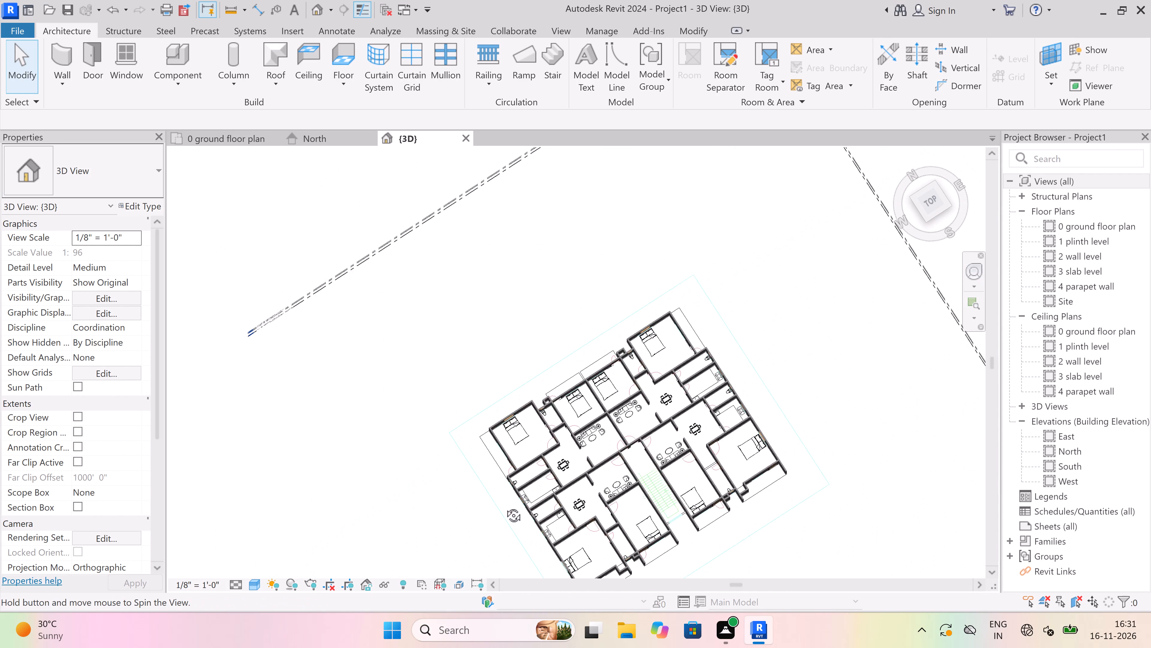
middle_click_drag(504, 506, 559, 415, "shift")
scroll(559, 415, "down", 4)
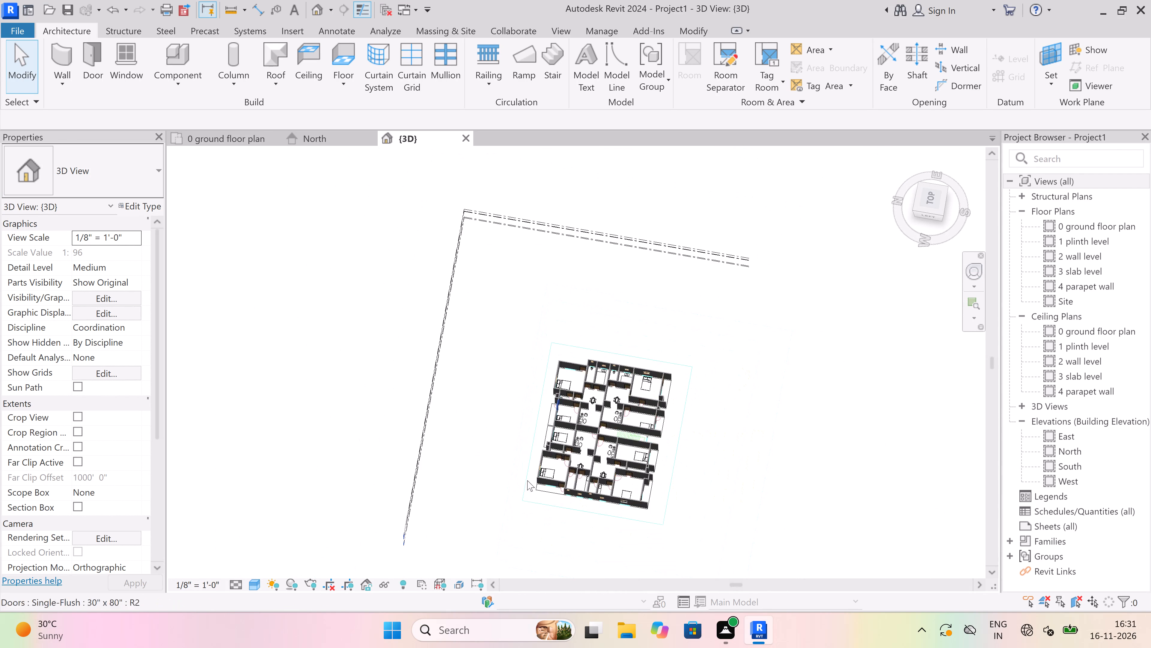
scroll(520, 501, "up", 4)
scroll(560, 467, "up", 13)
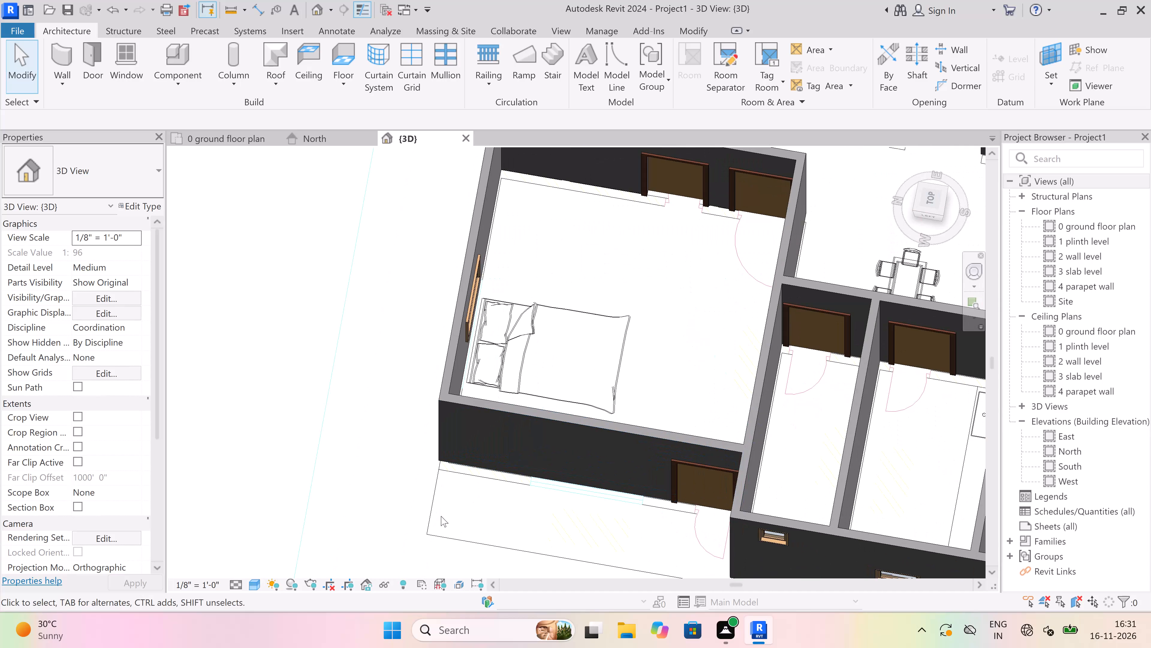
scroll(429, 474, "down", 15)
scroll(536, 460, "up", 3)
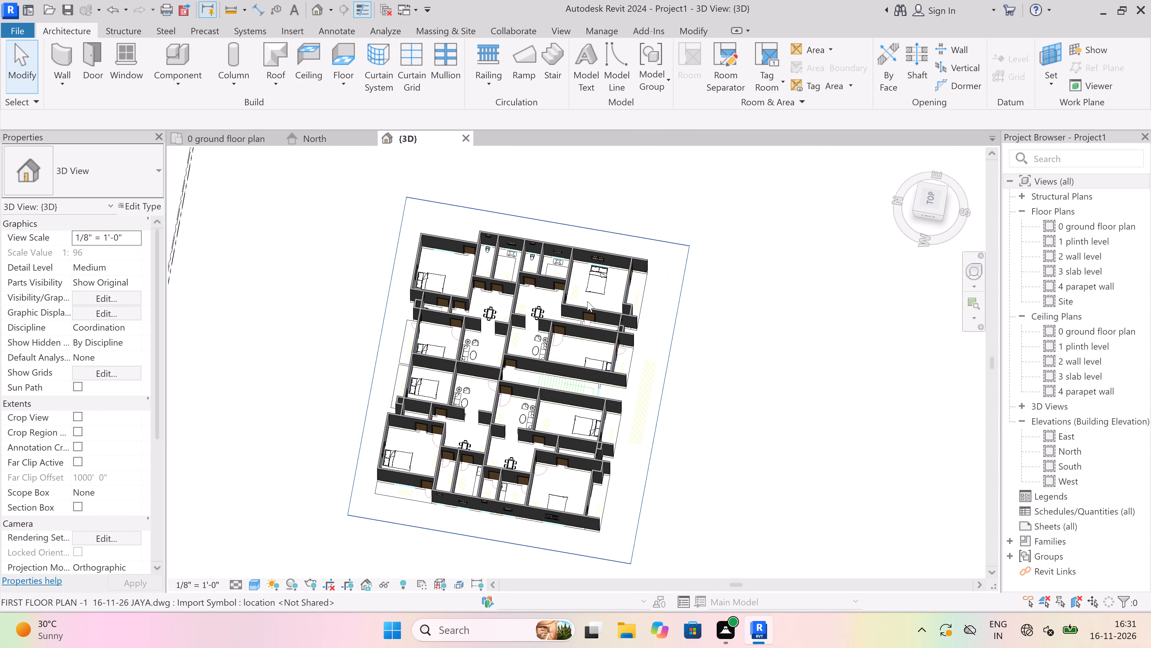
Examine the whole building from its south and north sides, ending with a view straight down on the plan.
scroll(585, 300, "down", 3)
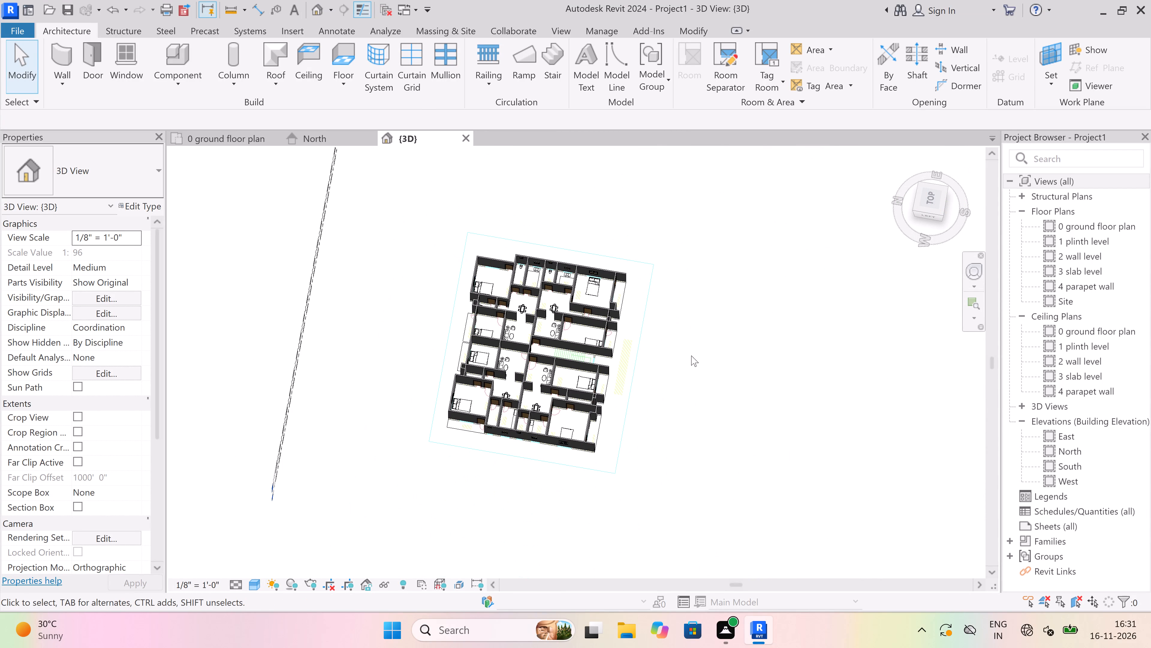
middle_click_drag(689, 361, 576, 407, "shift")
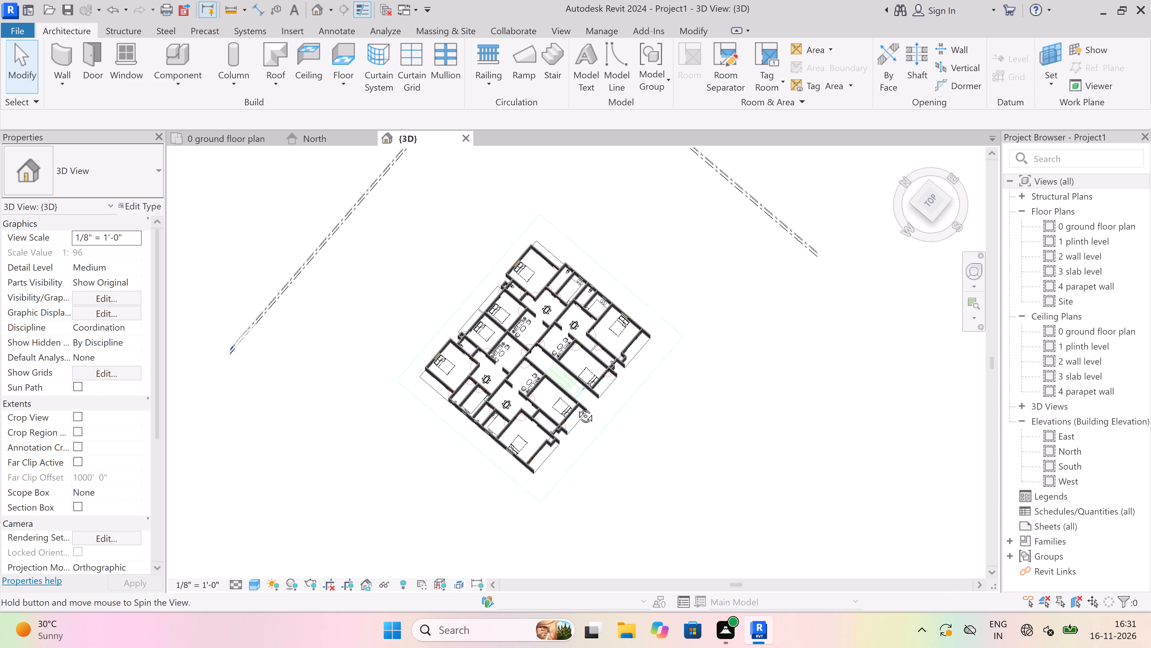
middle_click_drag(576, 407, 414, 259, "shift")
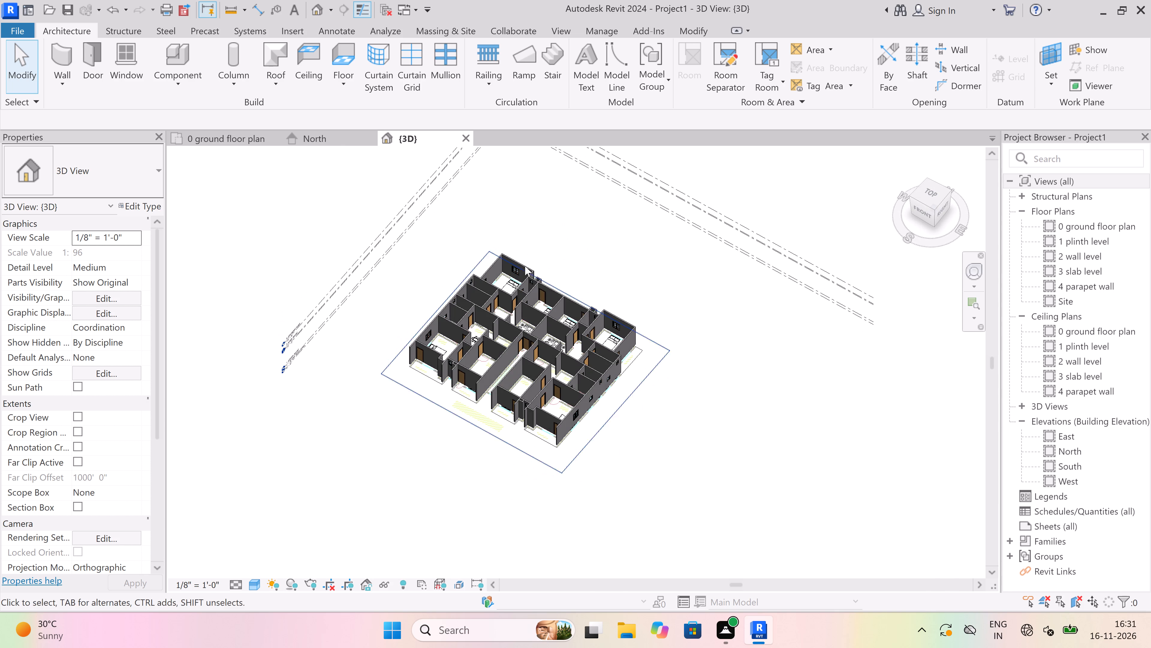
middle_click_drag(613, 271, 325, 331, "shift")
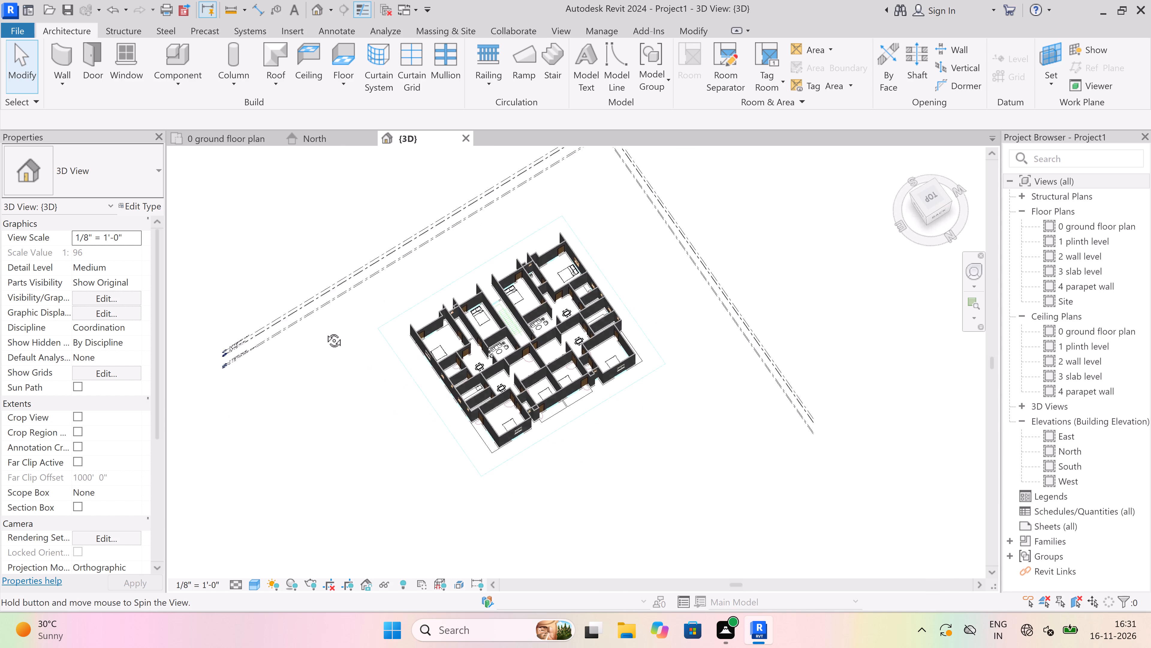
middle_click_drag(325, 331, 317, 328, "shift")
middle_click_drag(647, 284, 570, 359, "shift")
middle_click_drag(432, 411, 480, 425, "shift")
middle_click_drag(552, 405, 532, 415, "shift")
scroll(531, 413, "up", 2)
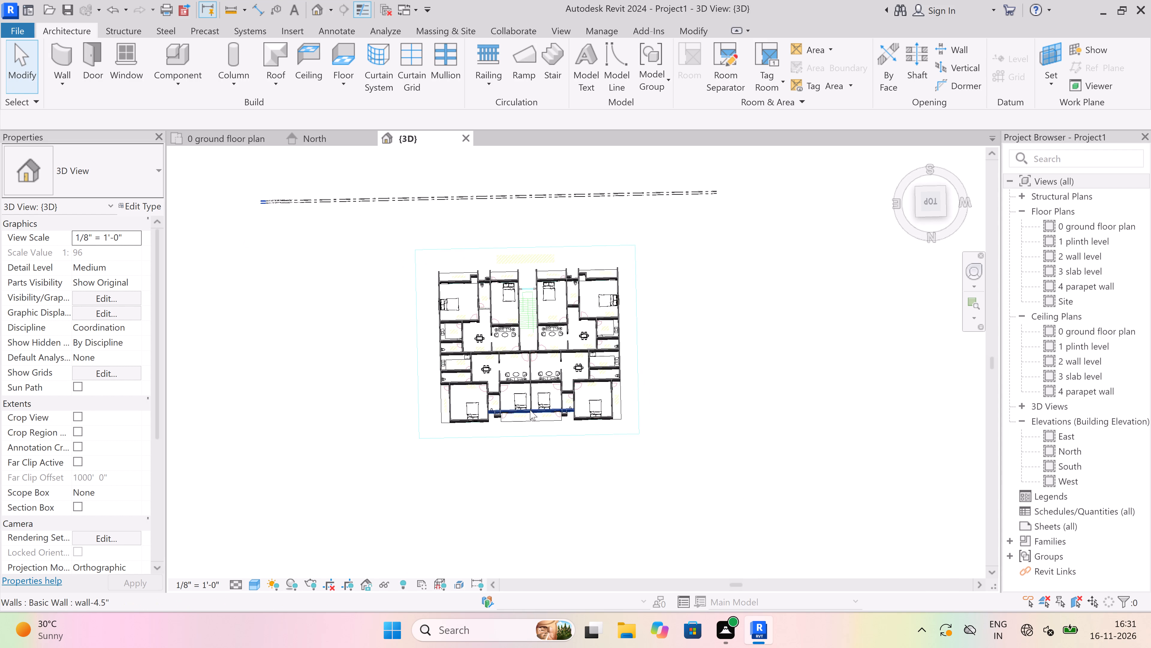
scroll(530, 410, "up", 2)
scroll(458, 324, "down", 3)
scroll(460, 232, "up", 2)
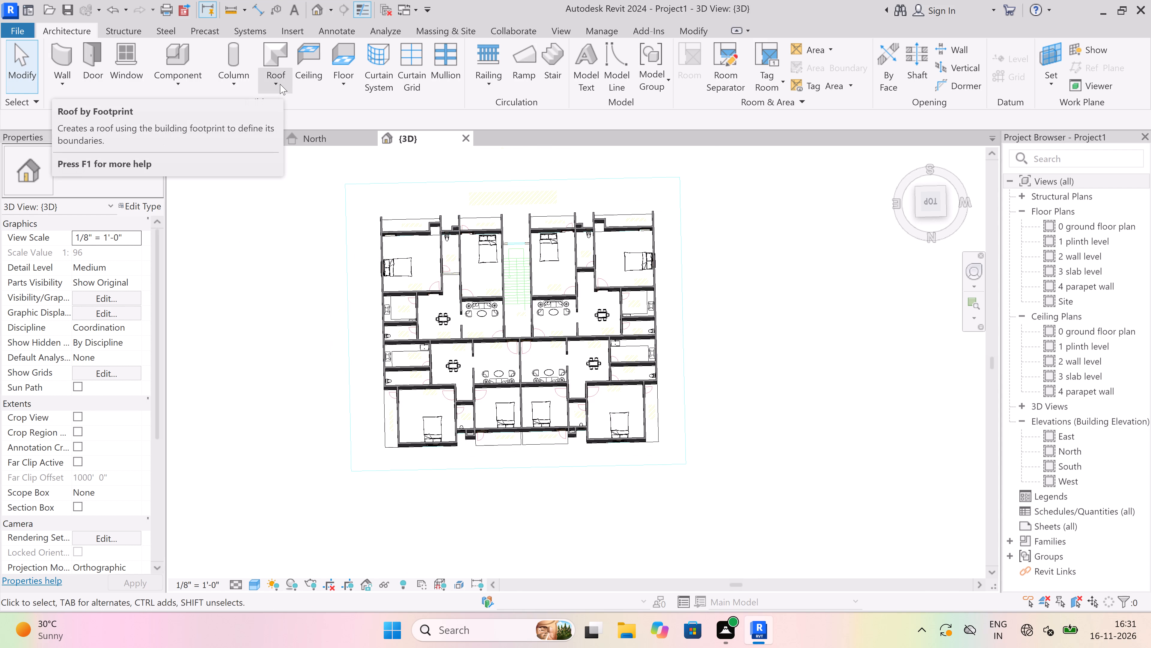
Start a new architectural floor sketch with the Generic - 12" type on the ground floor level.
left_click(349, 82)
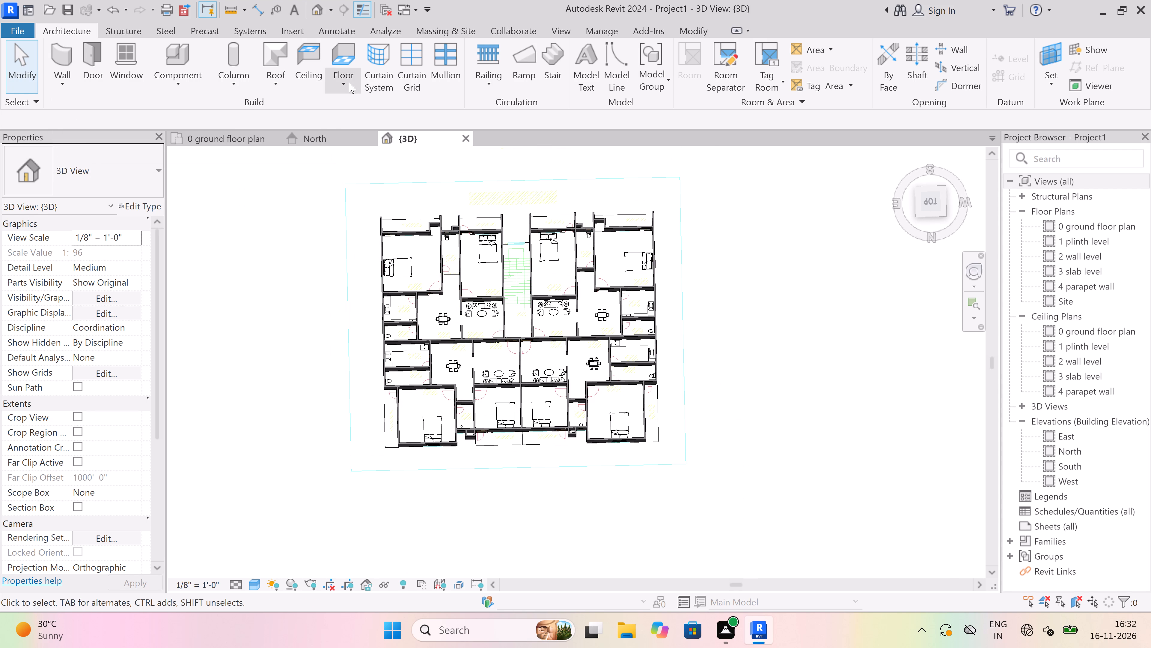
left_click(331, 108)
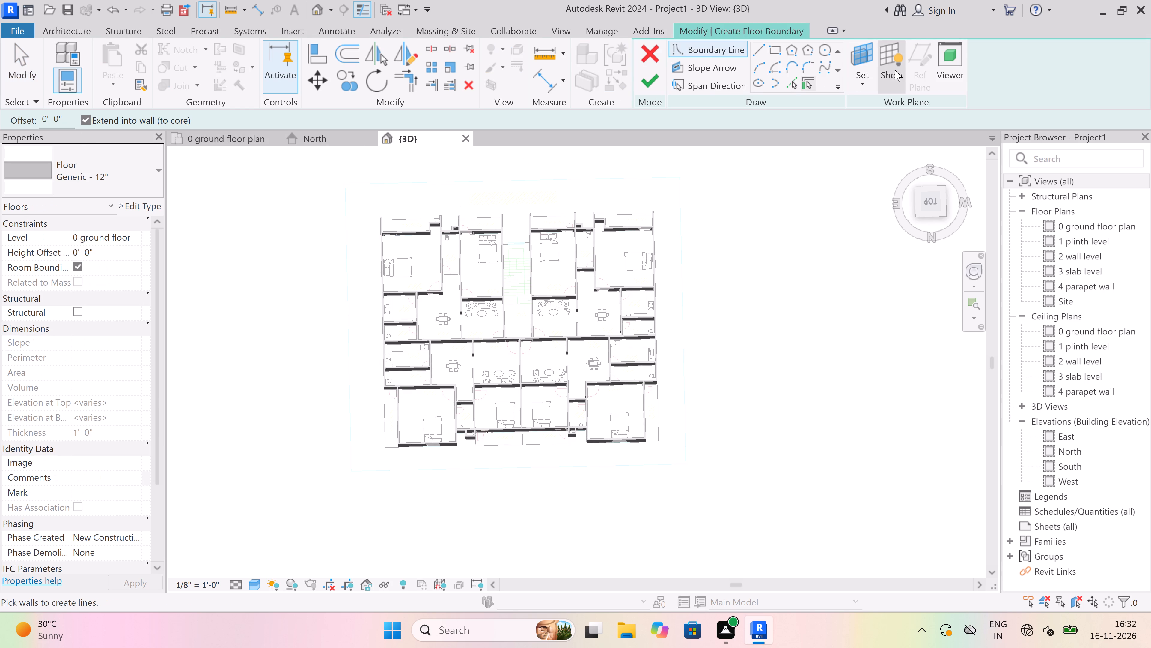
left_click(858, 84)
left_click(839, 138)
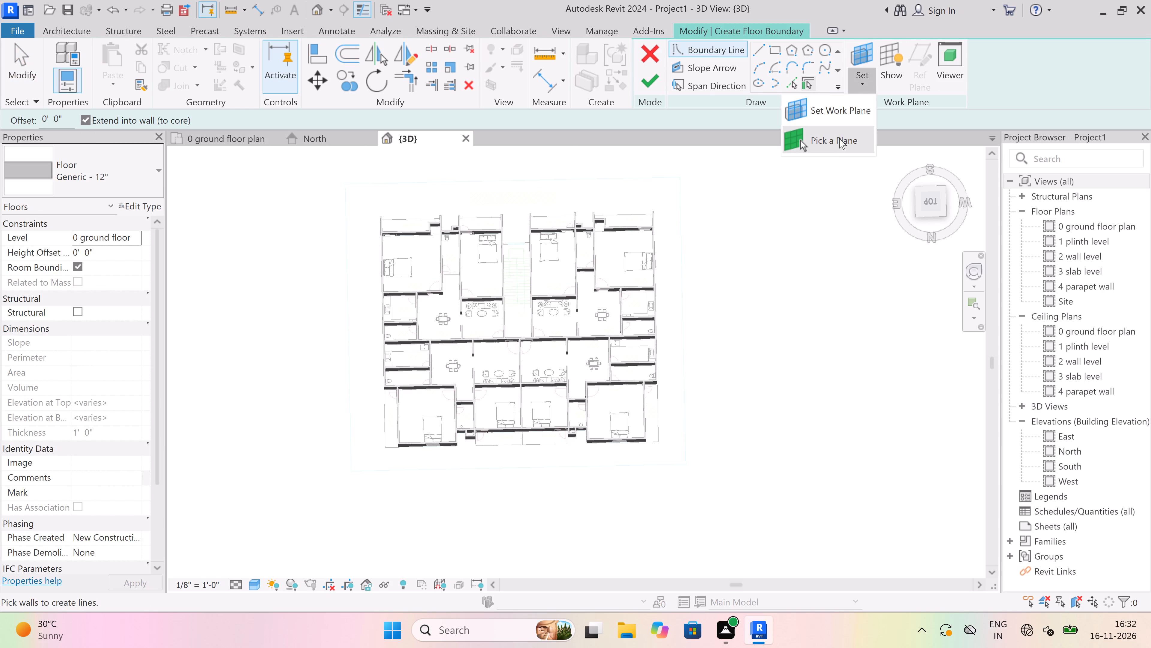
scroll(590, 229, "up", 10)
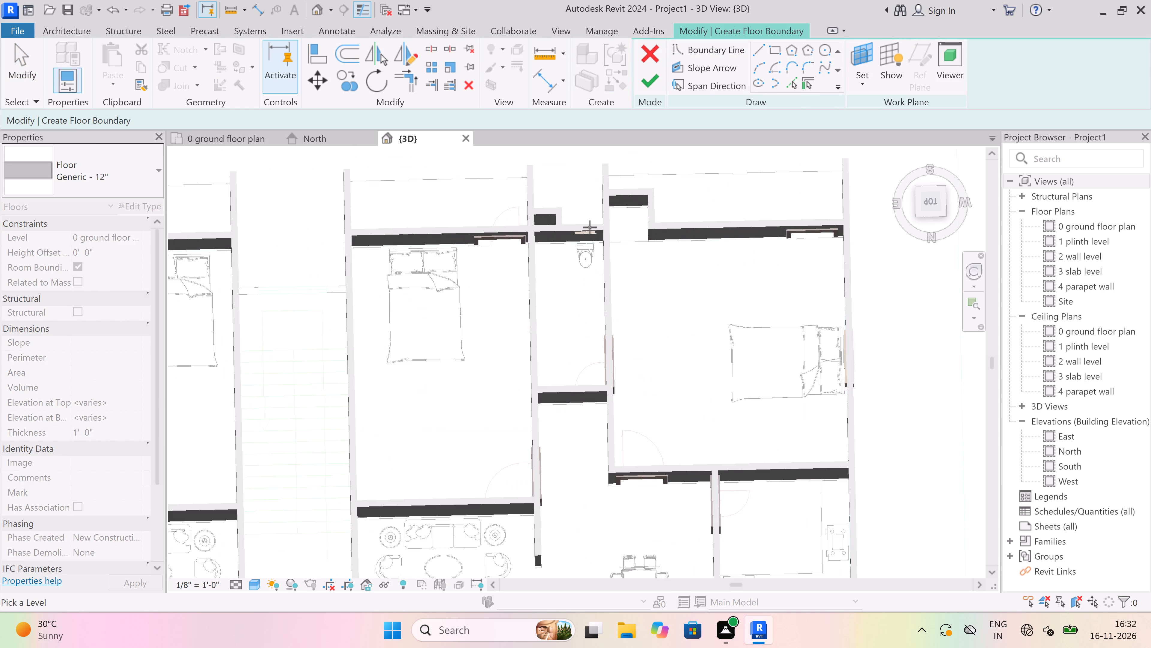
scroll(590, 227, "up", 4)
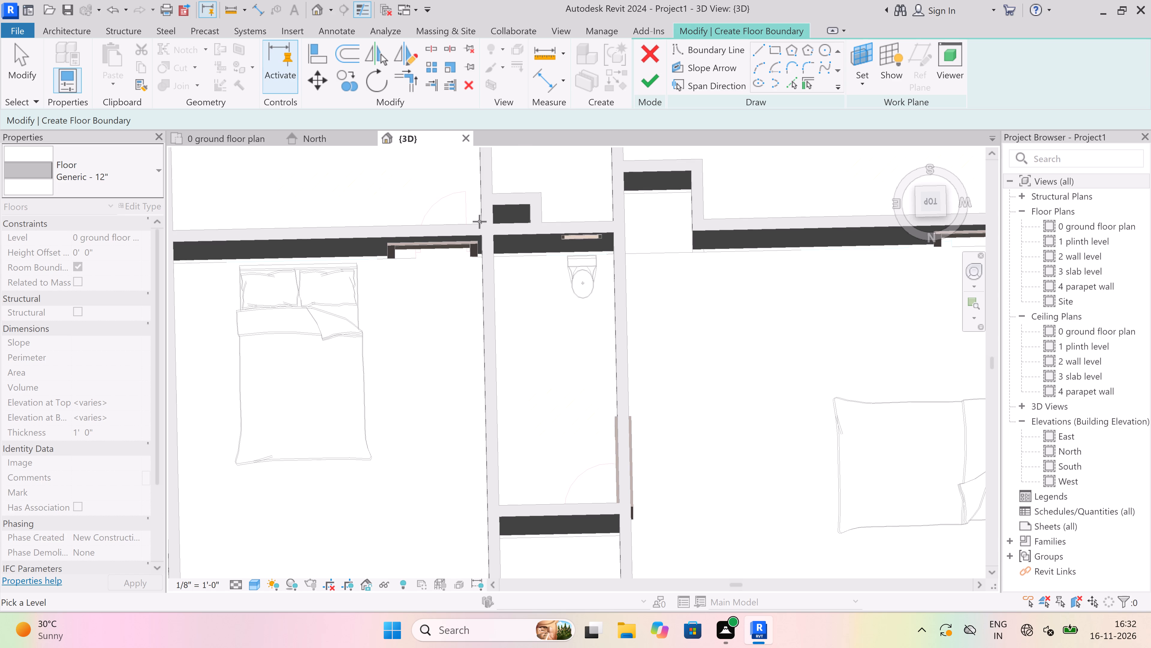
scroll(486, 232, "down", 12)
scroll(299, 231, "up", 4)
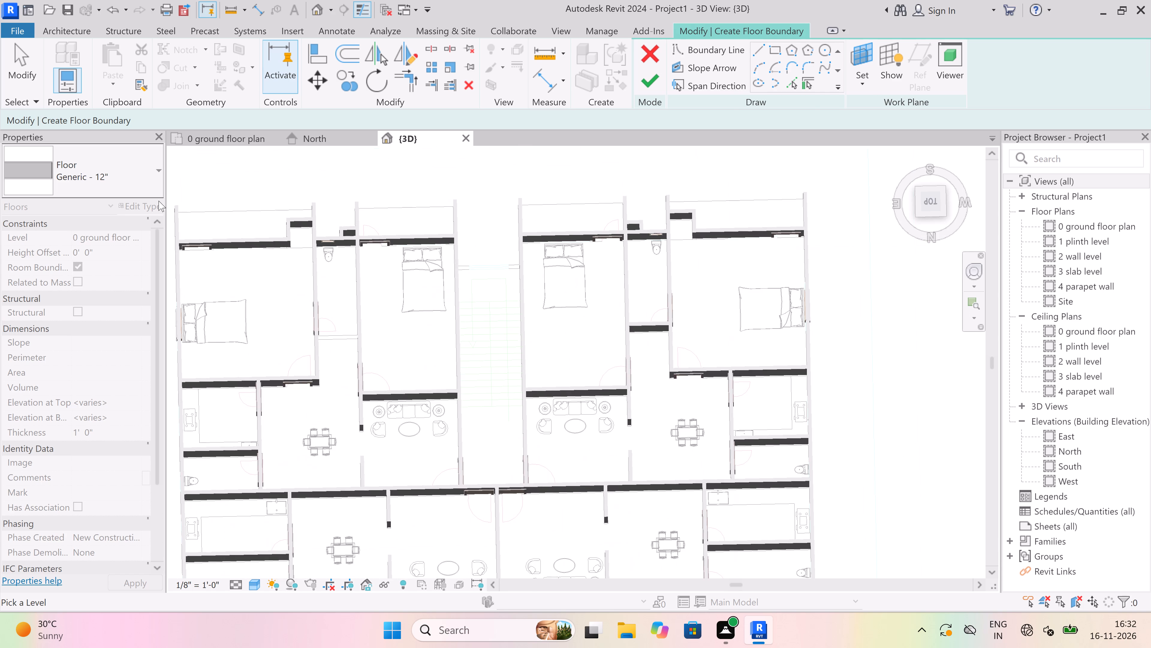
Sketch a rectangular floor boundary about 60' by 50' from the south-east bedroom's corner to the north-west bedroom's corner and finish the floor.
left_click(775, 46)
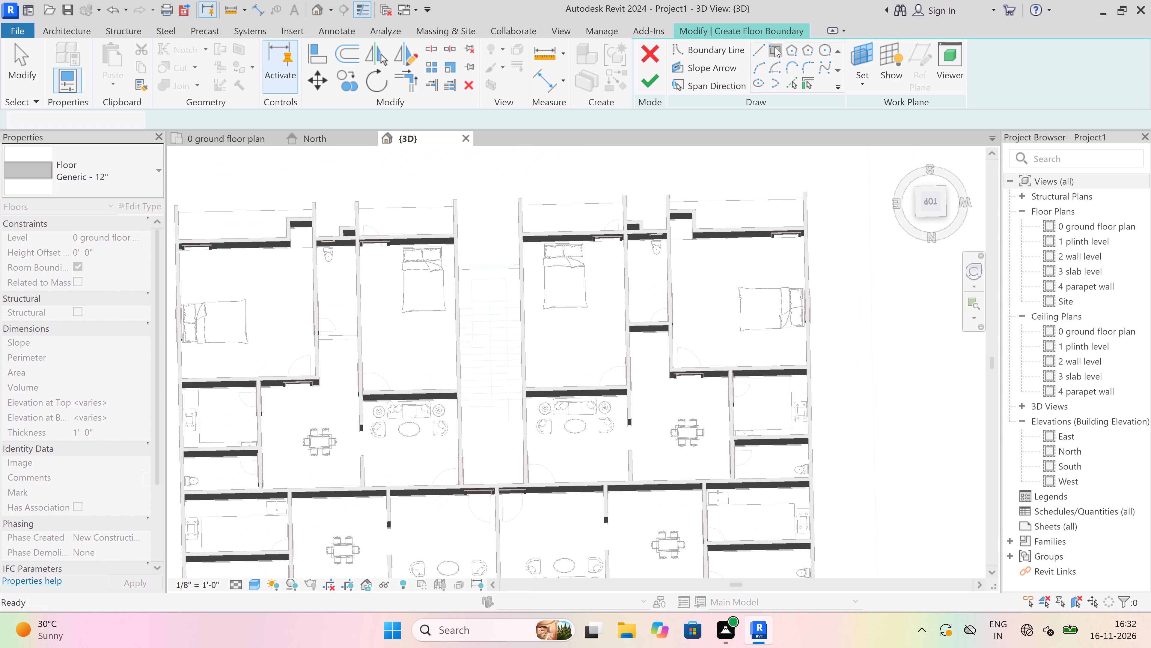
scroll(774, 47, "down", 4)
scroll(320, 232, "up", 3)
scroll(403, 209, "up", 3)
scroll(436, 210, "up", 2)
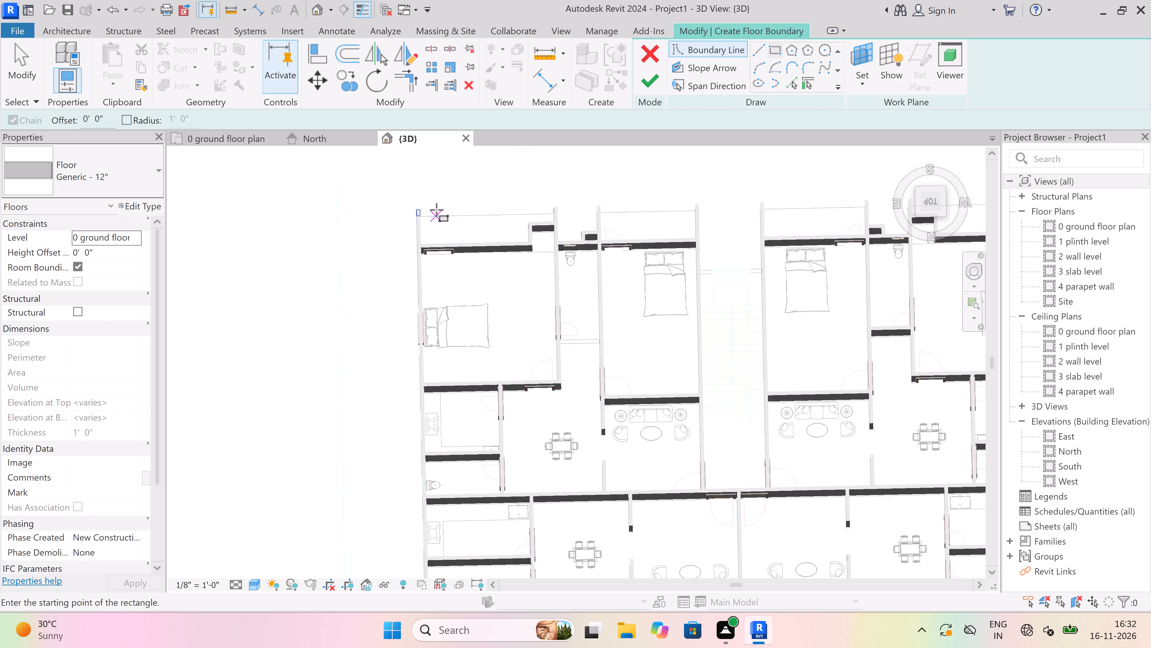
scroll(436, 210, "up", 4)
scroll(404, 204, "up", 4)
scroll(404, 204, "down", 4)
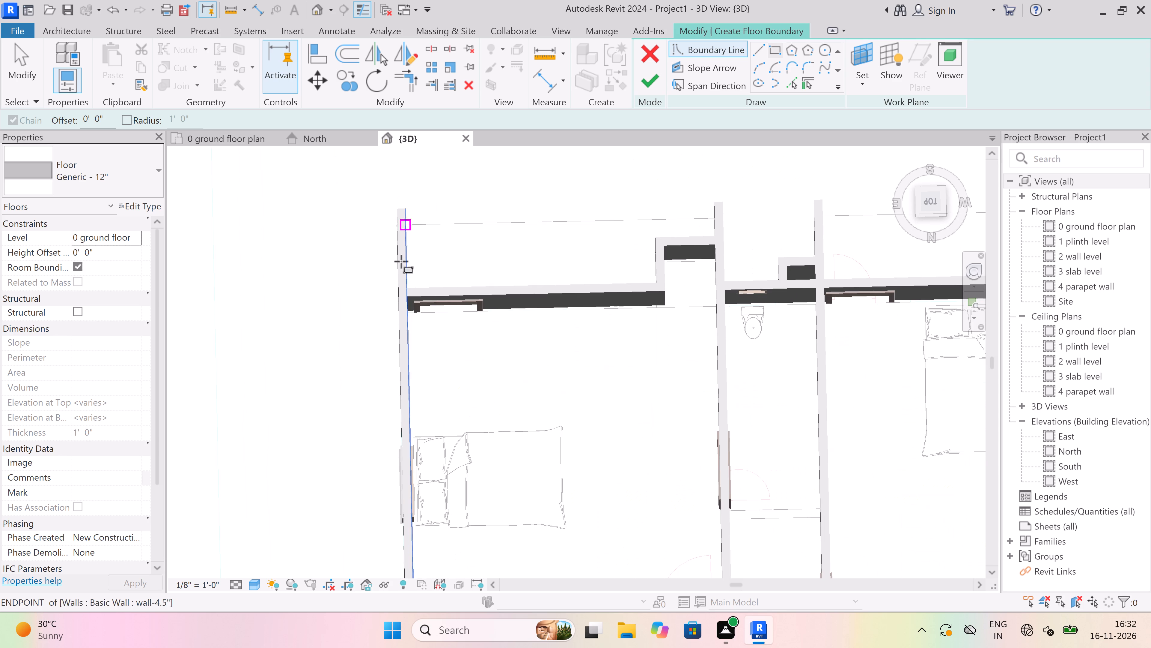
scroll(436, 310, "up", 3)
scroll(389, 298, "up", 7)
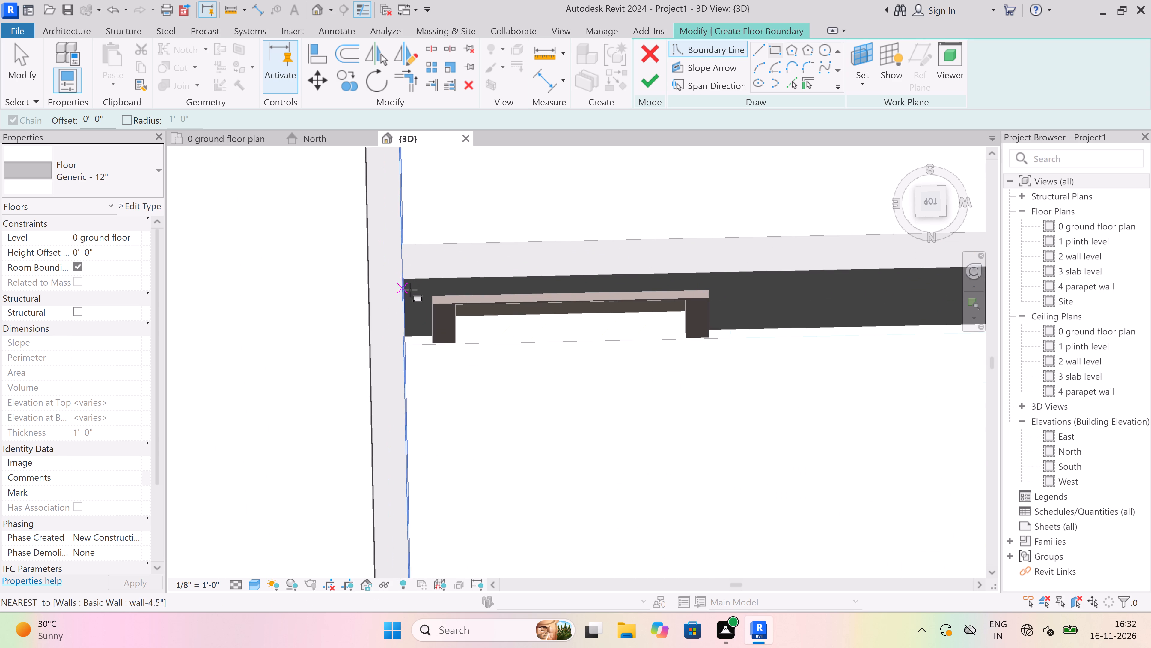
left_click(406, 279)
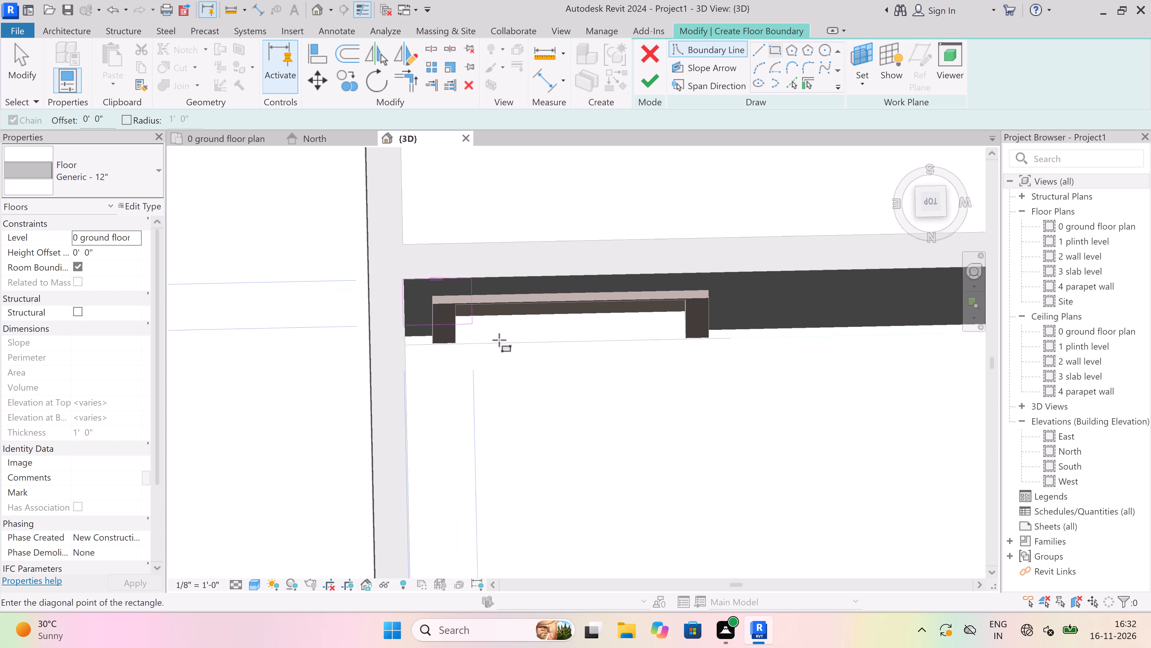
scroll(427, 216, "down", 17)
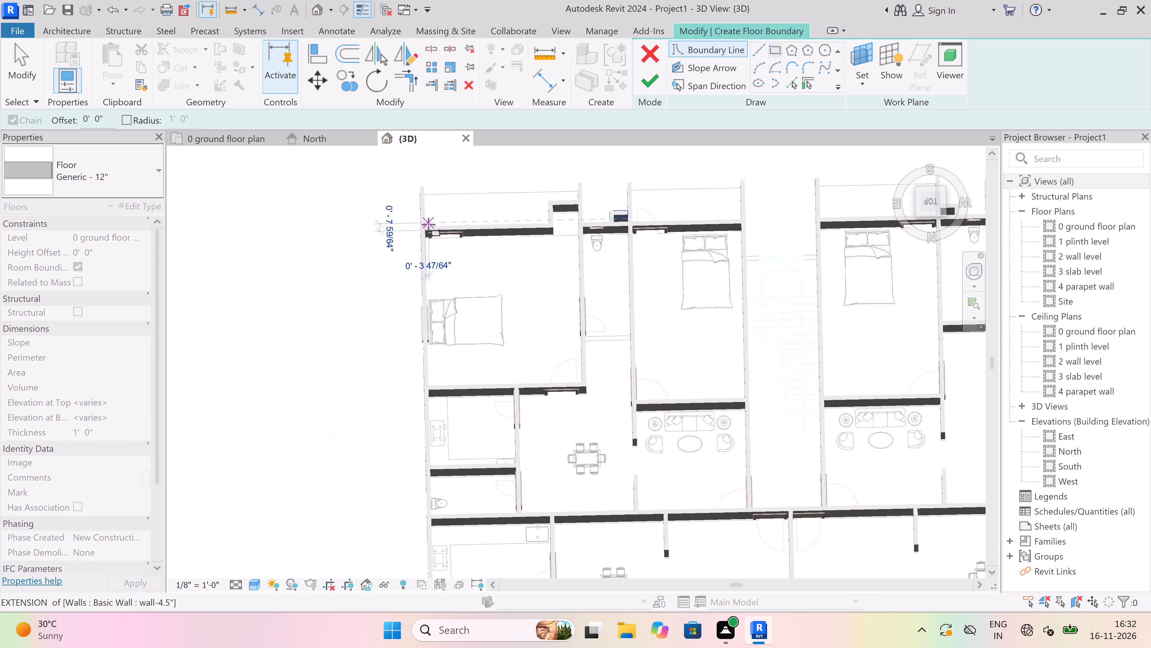
scroll(428, 224, "down", 6)
scroll(447, 235, "up", 3)
scroll(433, 207, "up", 3)
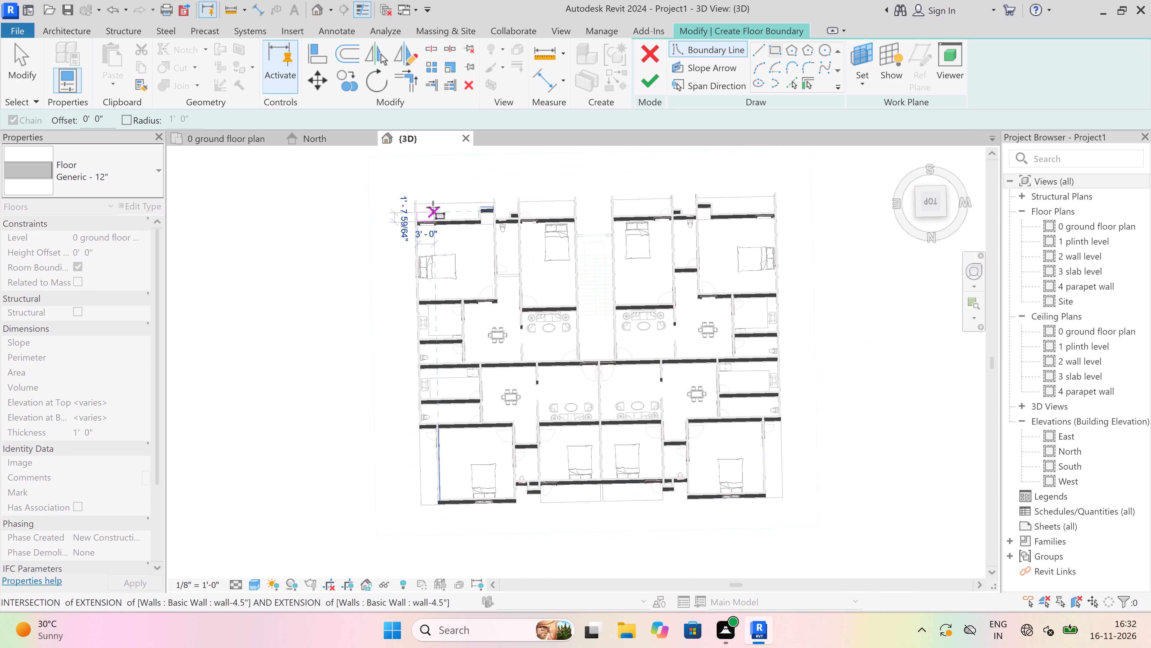
scroll(433, 207, "up", 3)
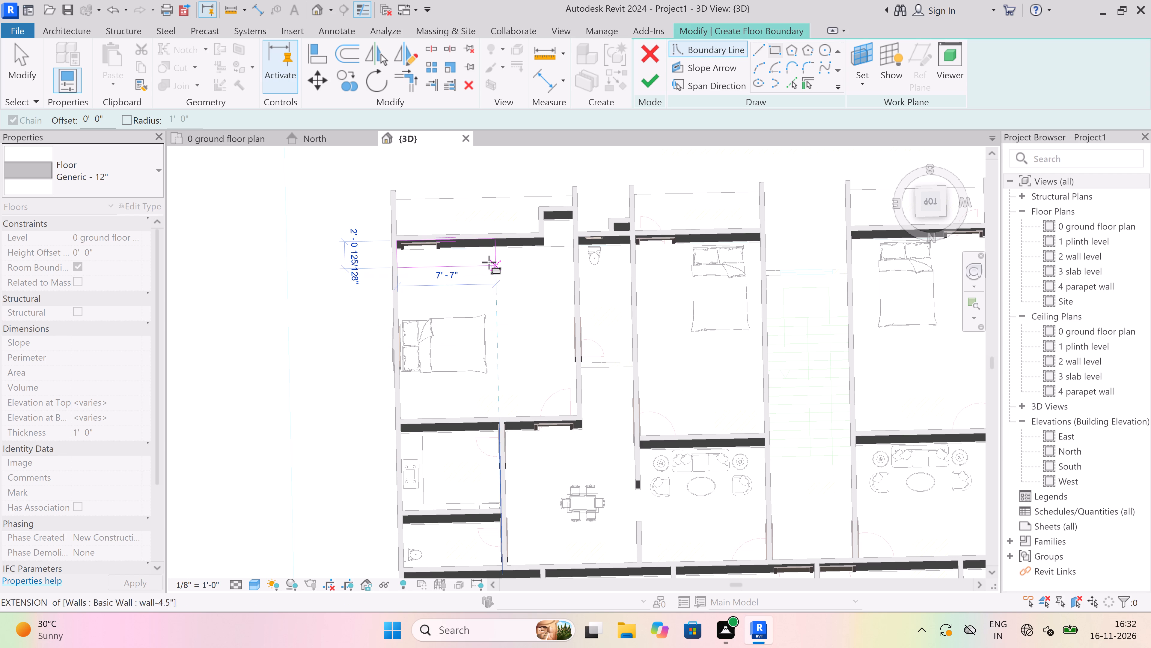
scroll(475, 256, "up", 8)
scroll(475, 256, "down", 17)
scroll(676, 431, "up", 1)
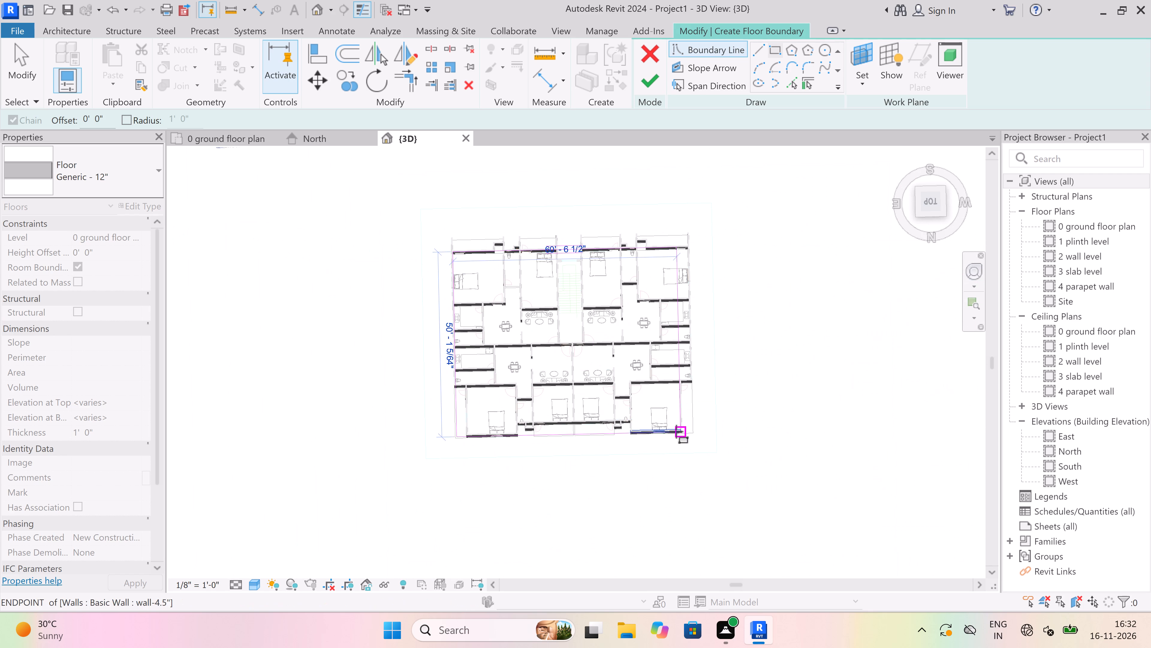
scroll(676, 431, "up", 12)
scroll(697, 413, "up", 4)
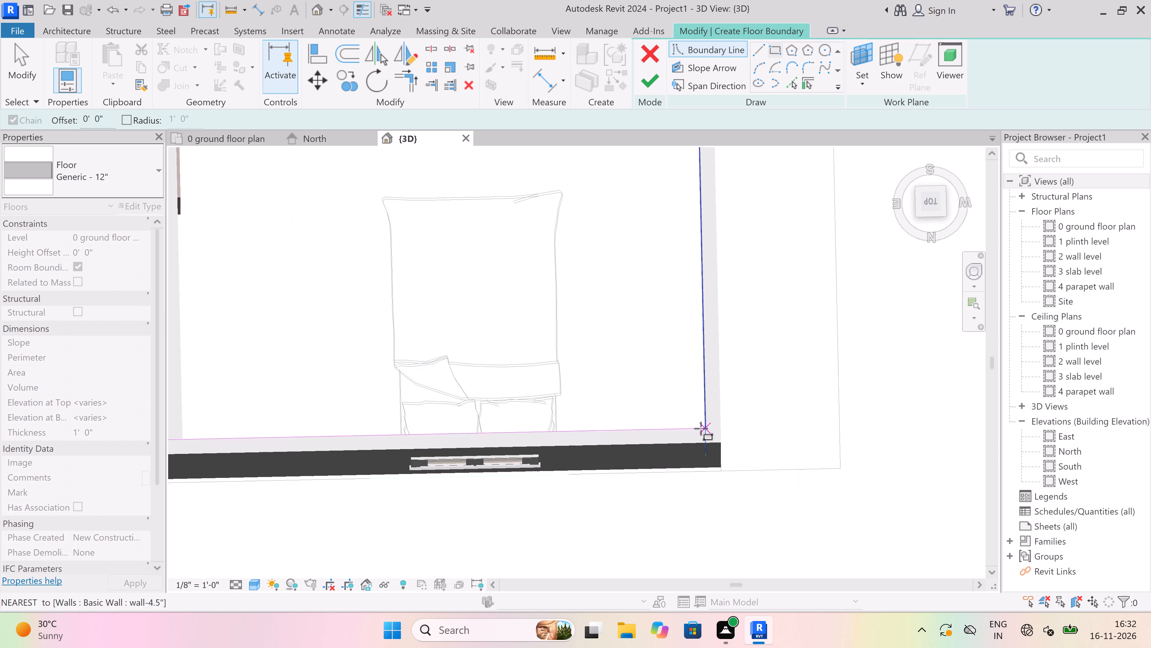
scroll(700, 428, "up", 7)
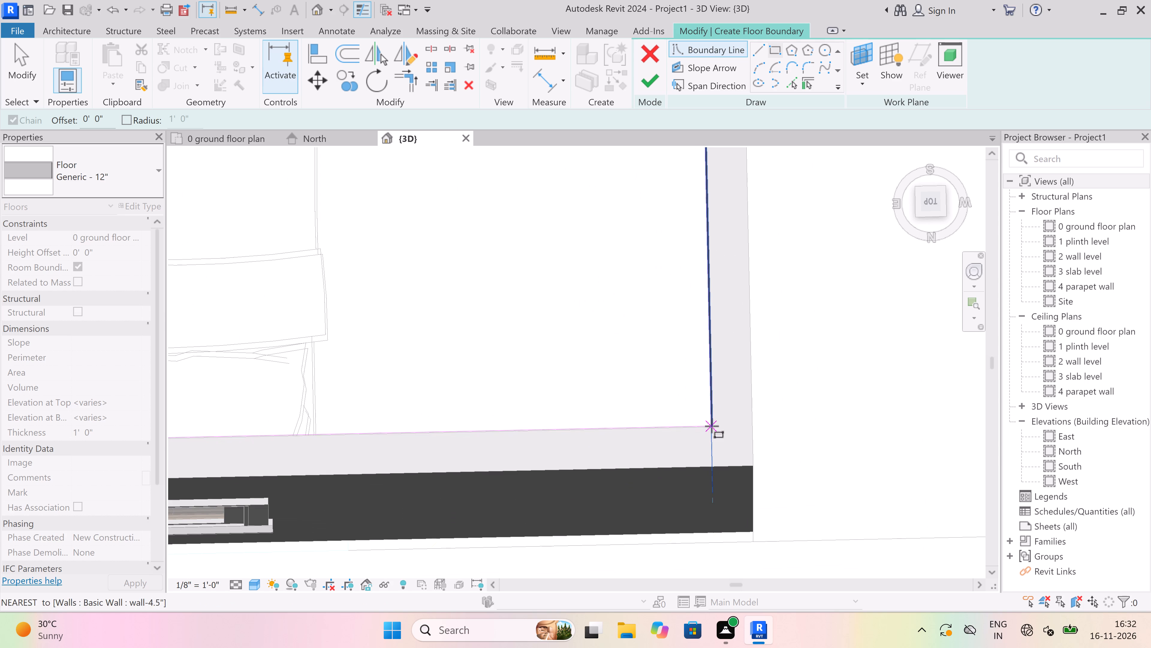
scroll(712, 425, "up", 17)
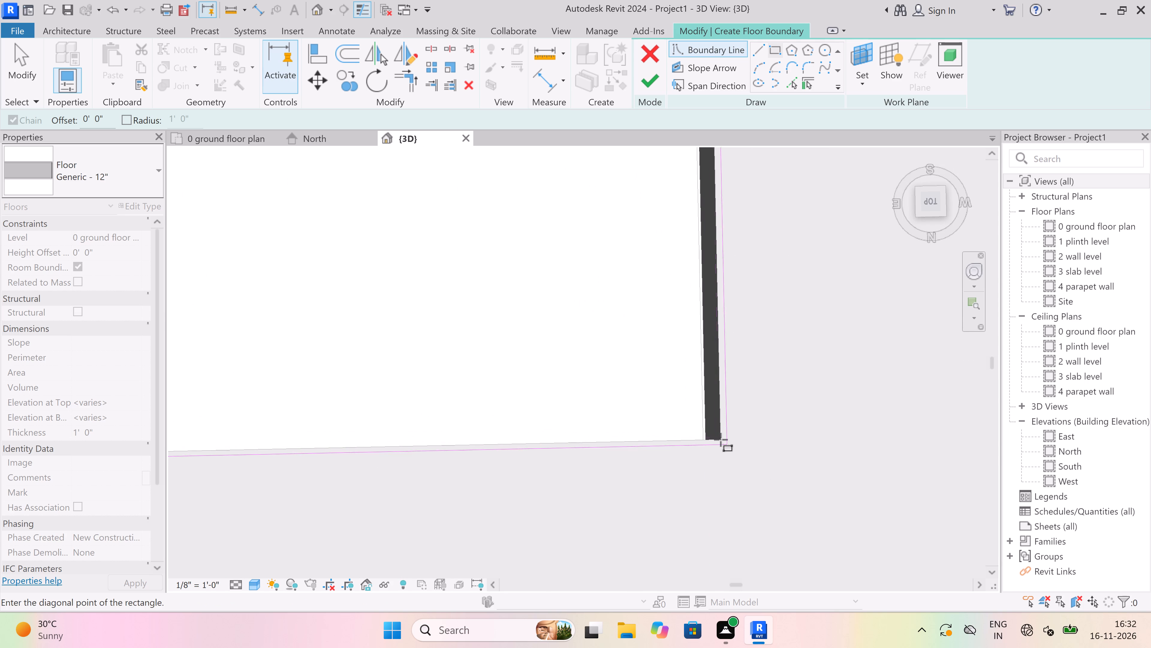
scroll(721, 439, "up", 13)
scroll(721, 439, "up", 8)
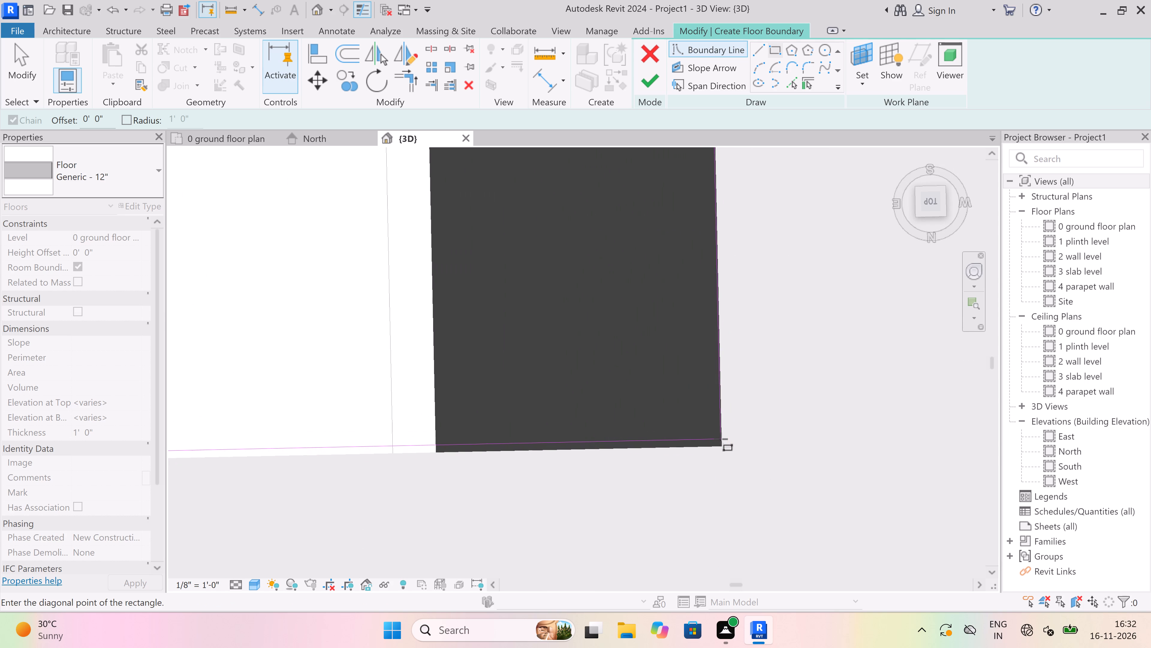
left_click(720, 447)
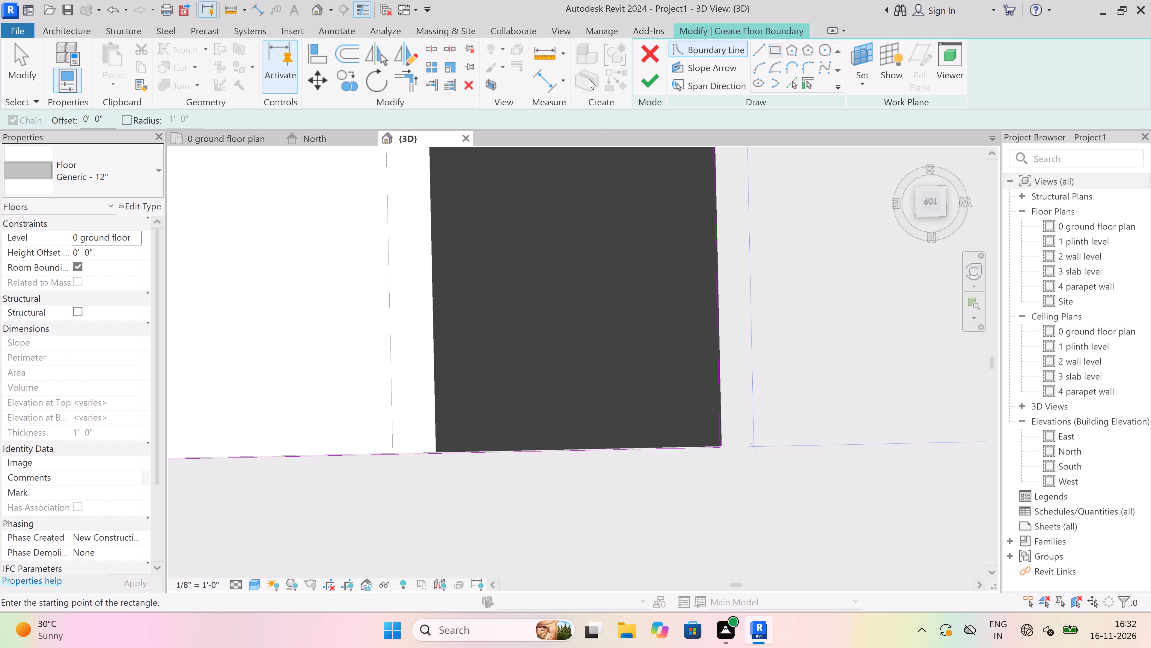
left_click(655, 77)
scroll(536, 334, "down", 4)
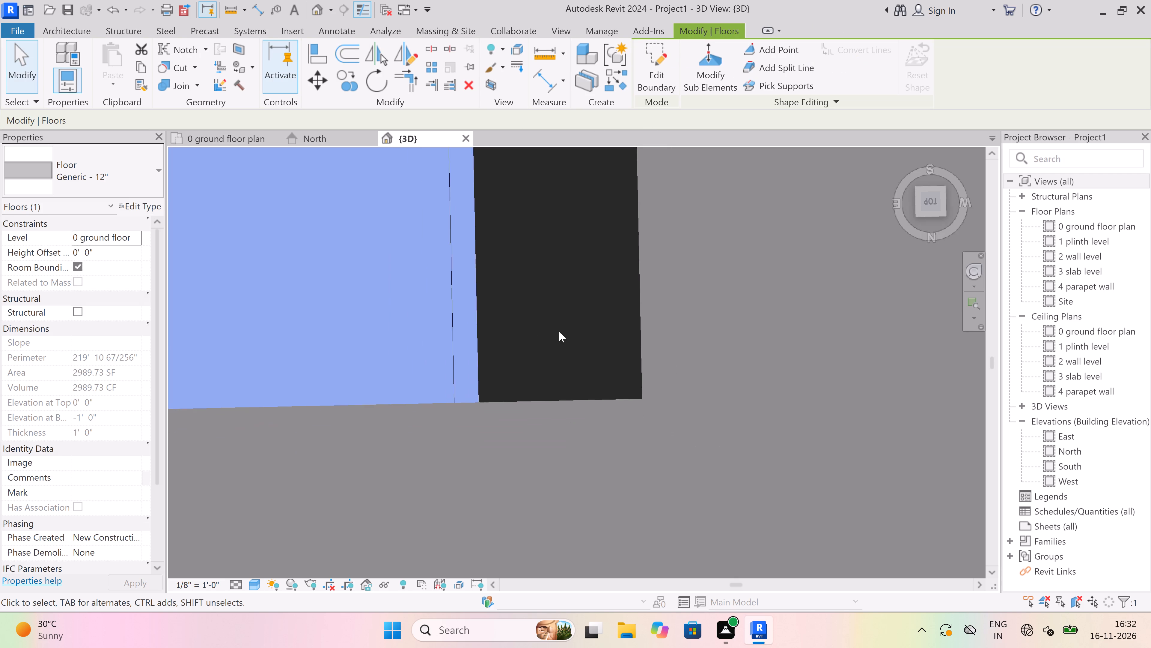
scroll(559, 331, "down", 14)
scroll(567, 373, "down", 12)
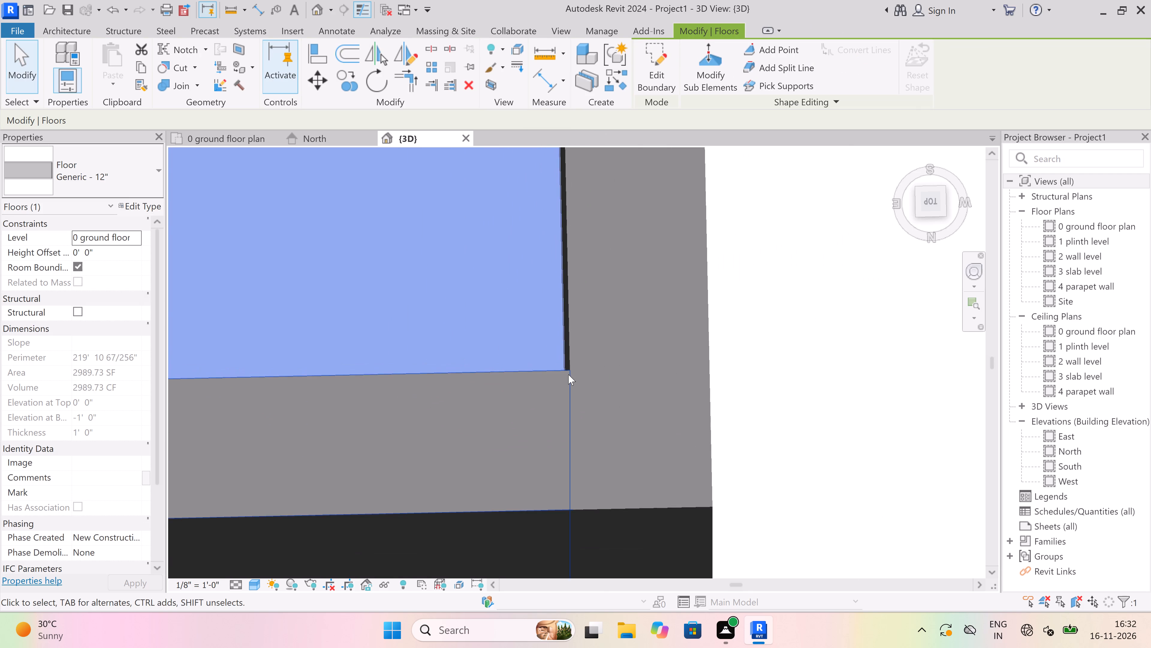
scroll(568, 374, "down", 20)
scroll(568, 374, "down", 10)
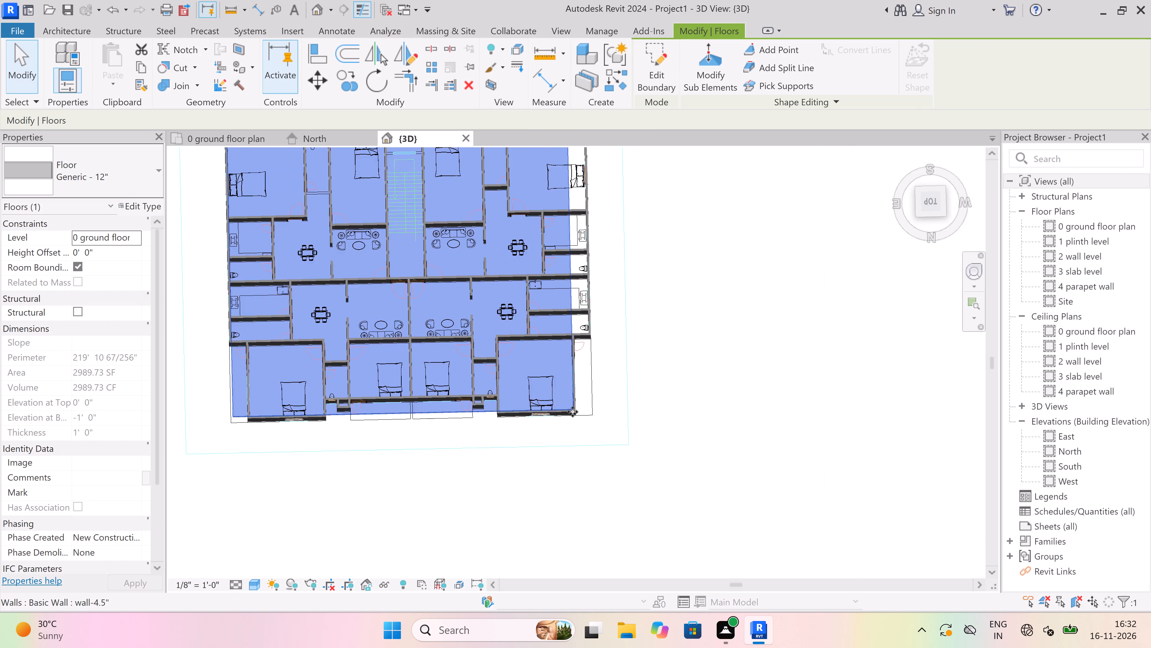
scroll(573, 412, "down", 3)
key("Escape")
Set the new floor slab's level to 1 plinth level.
scroll(567, 322, "up", 3)
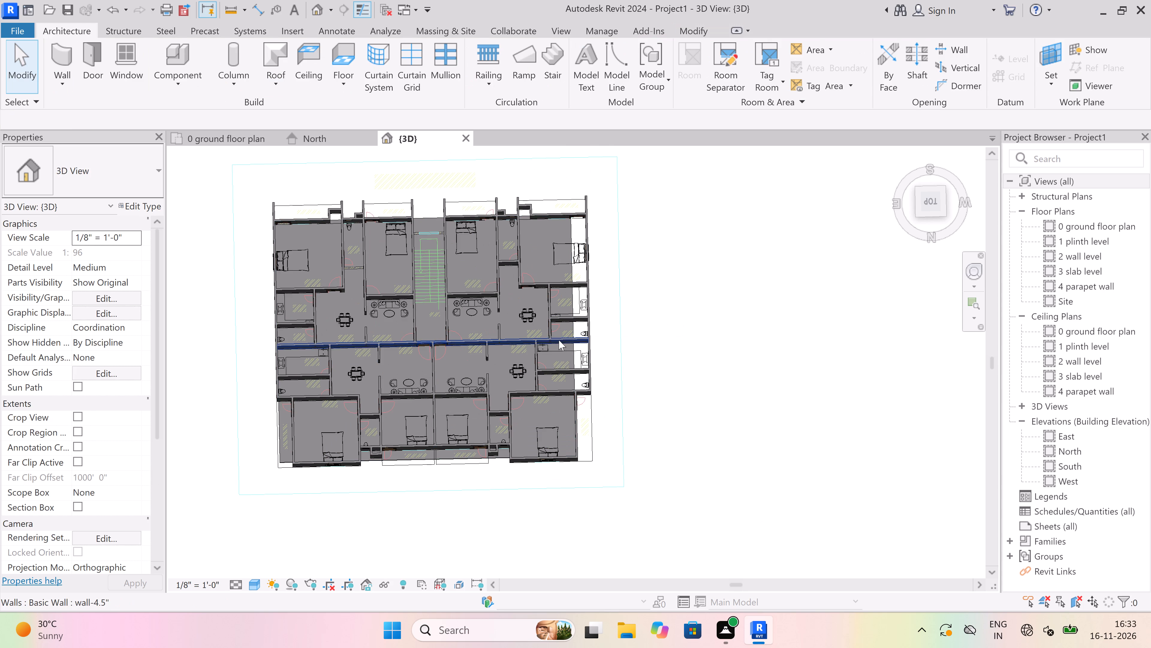
middle_click_drag(549, 360, 418, 166, "shift")
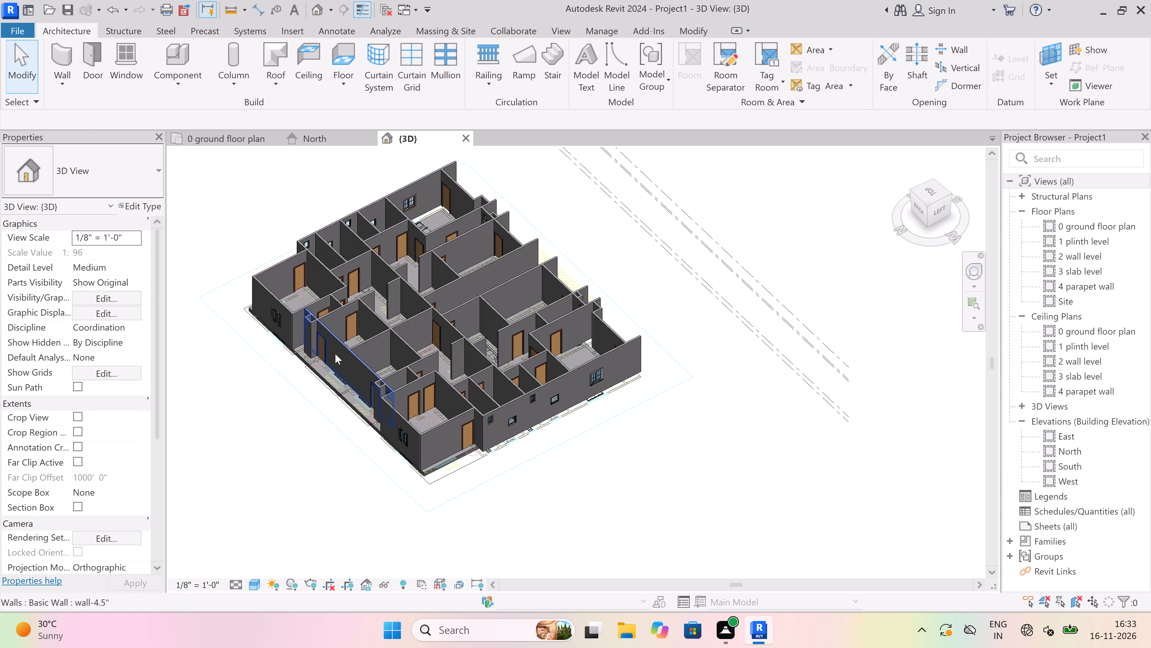
middle_click_drag(339, 362, 396, 246, "shift")
middle_click_drag(632, 343, 584, 380, "shift")
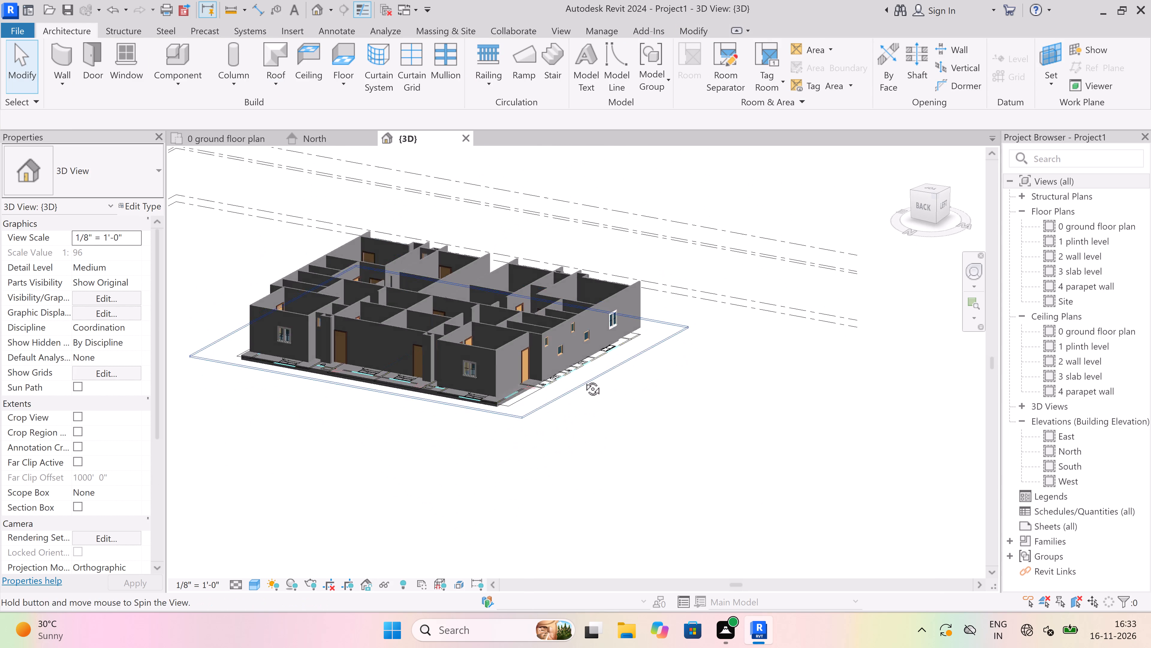
middle_click_drag(584, 380, 479, 288, "shift")
scroll(264, 350, "up", 1)
middle_click_drag(264, 349, 335, 382, "shift")
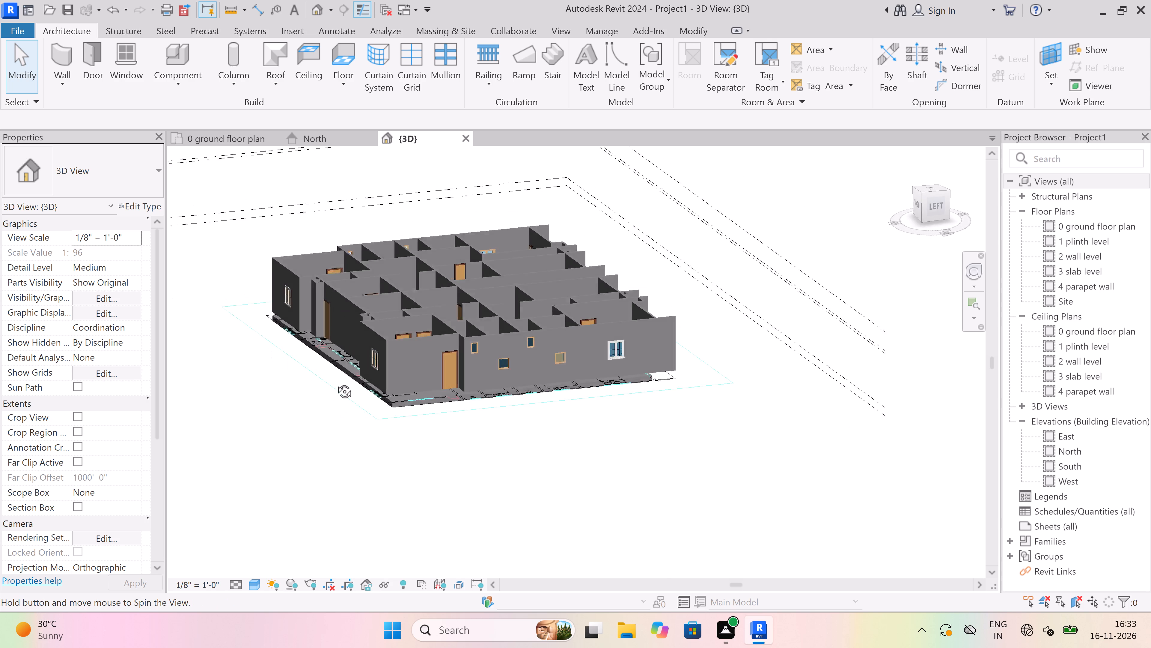
middle_click_drag(335, 382, 342, 370, "shift")
scroll(384, 355, "up", 8)
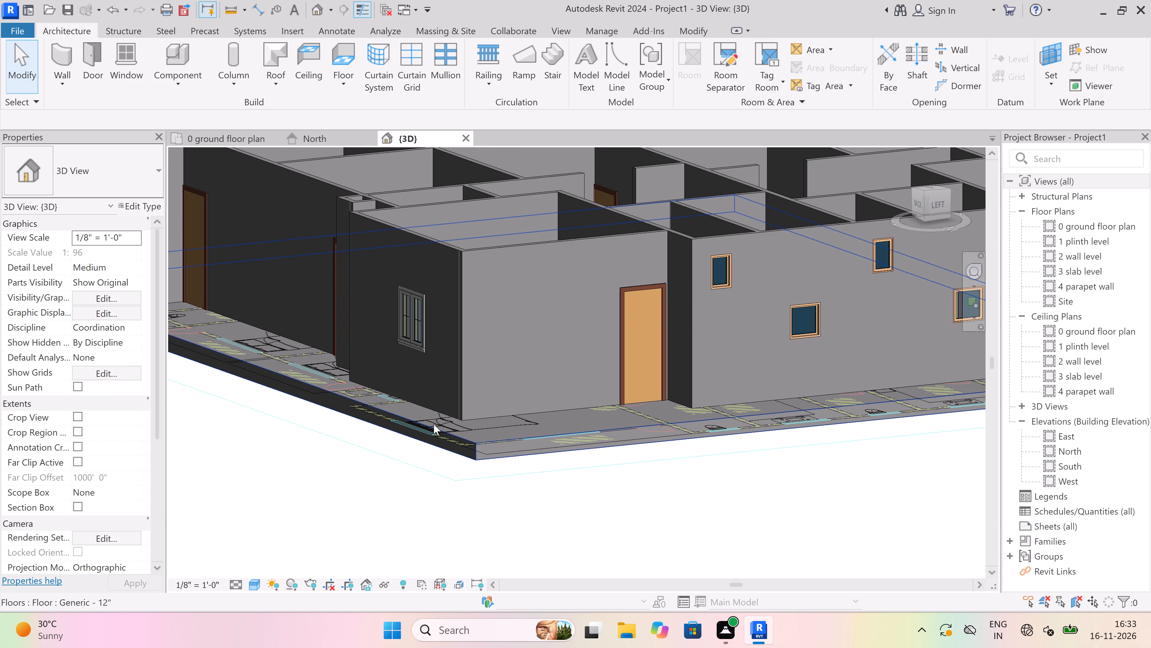
left_click(478, 457)
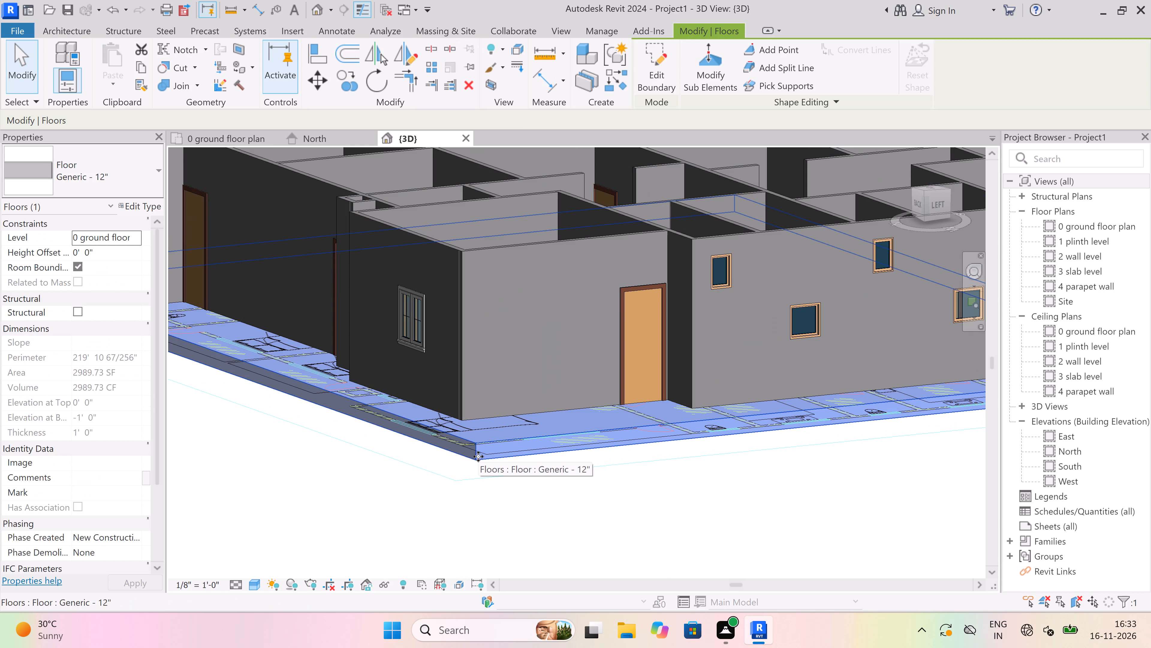
left_click(136, 236)
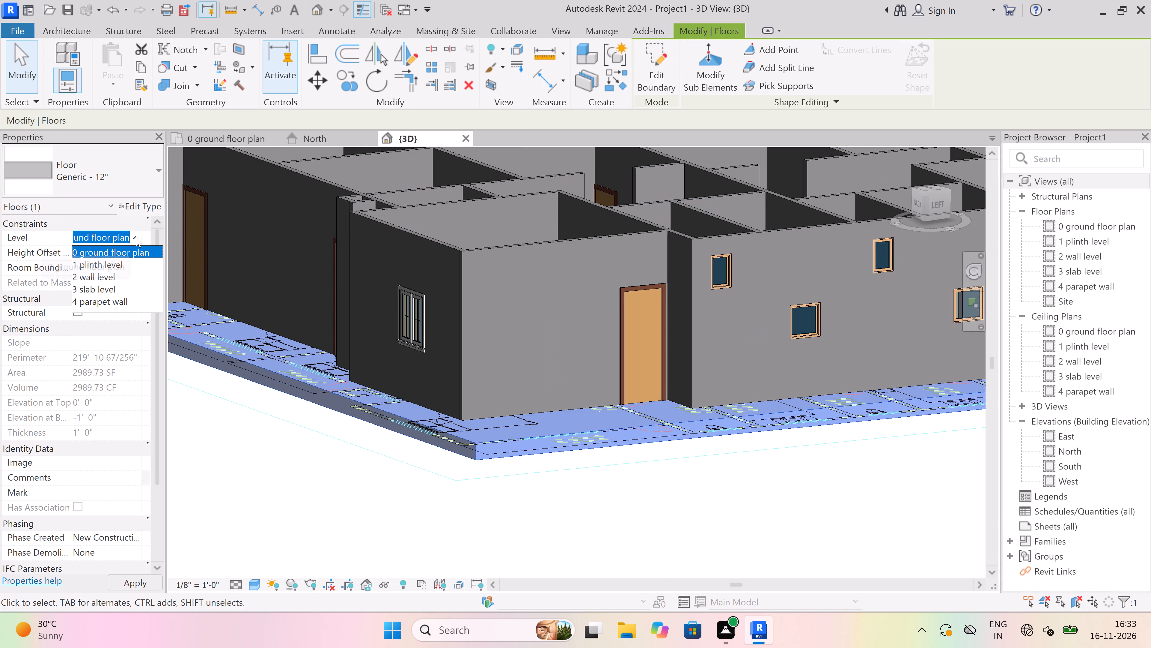
left_click(117, 265)
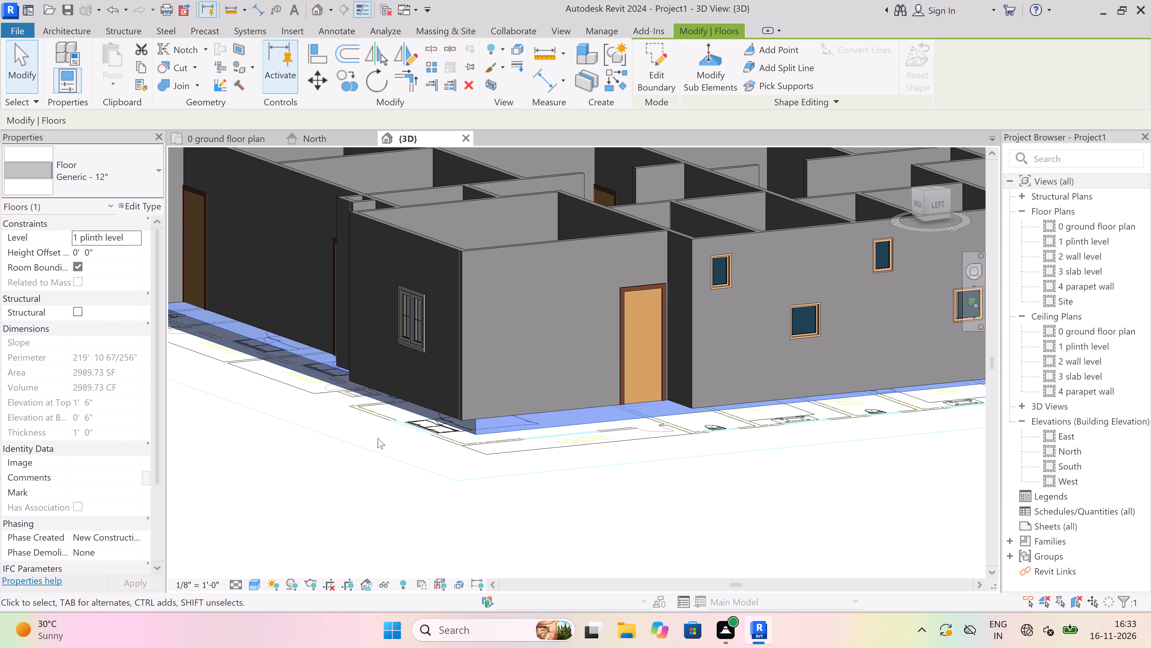
key("Escape")
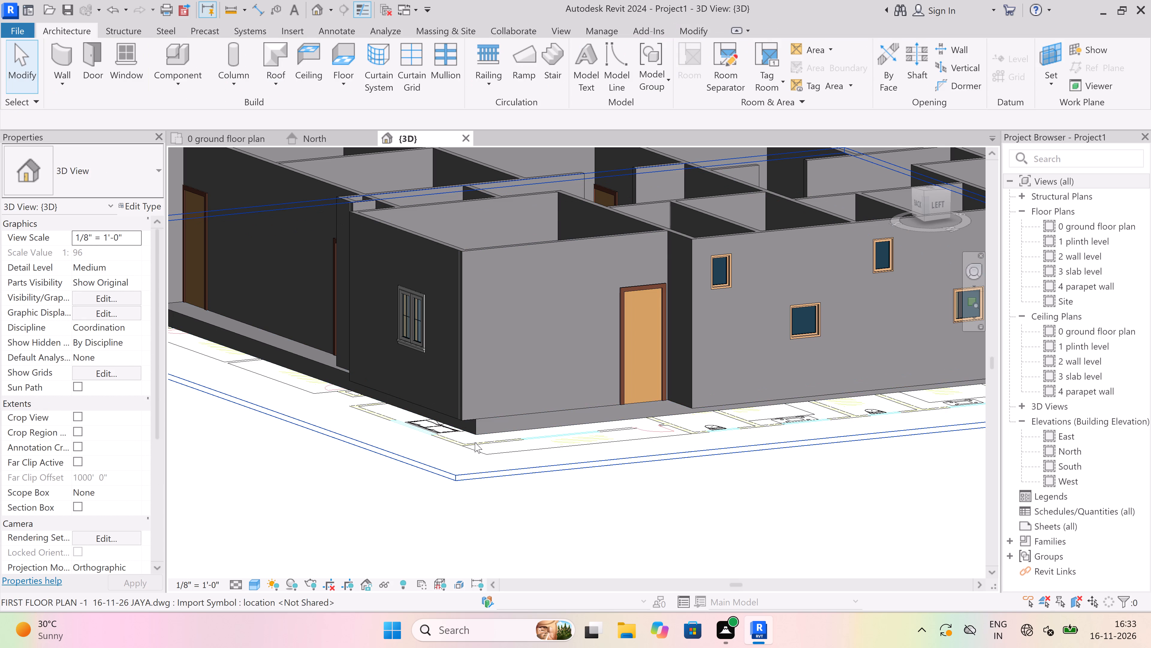
Examine the floor slab's coverage of the building footprint in 3D, from the side and from above.
scroll(475, 442, "down", 2)
scroll(467, 413, "down", 6)
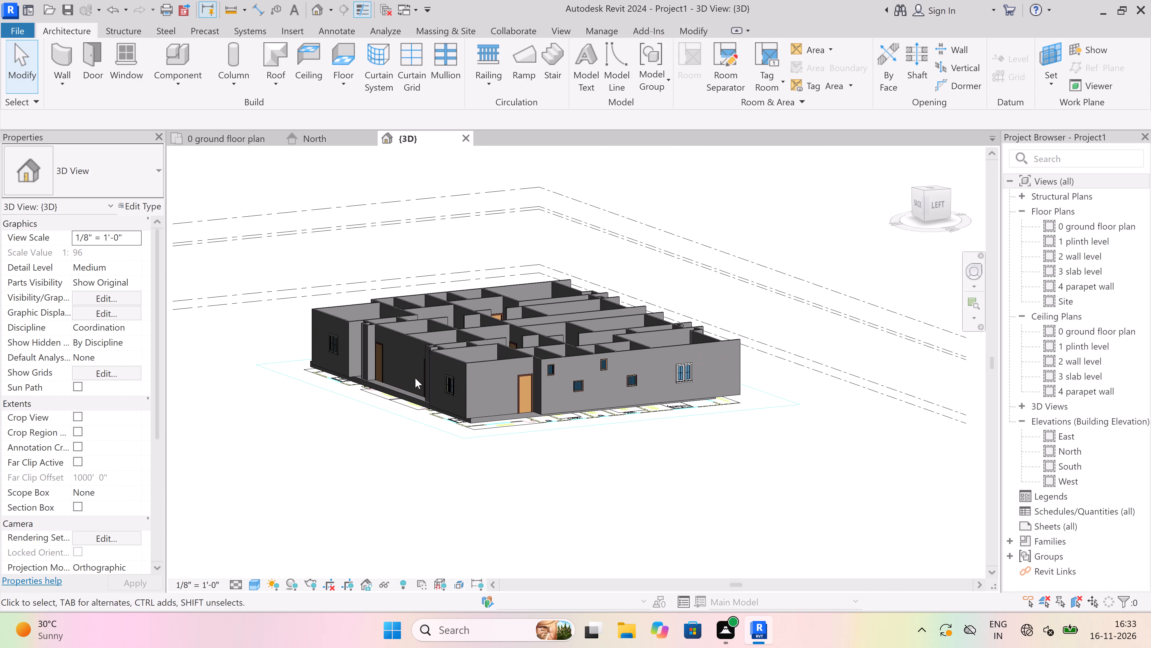
middle_click_drag(492, 253, 436, 466, "shift")
scroll(466, 388, "down", 1, "shift")
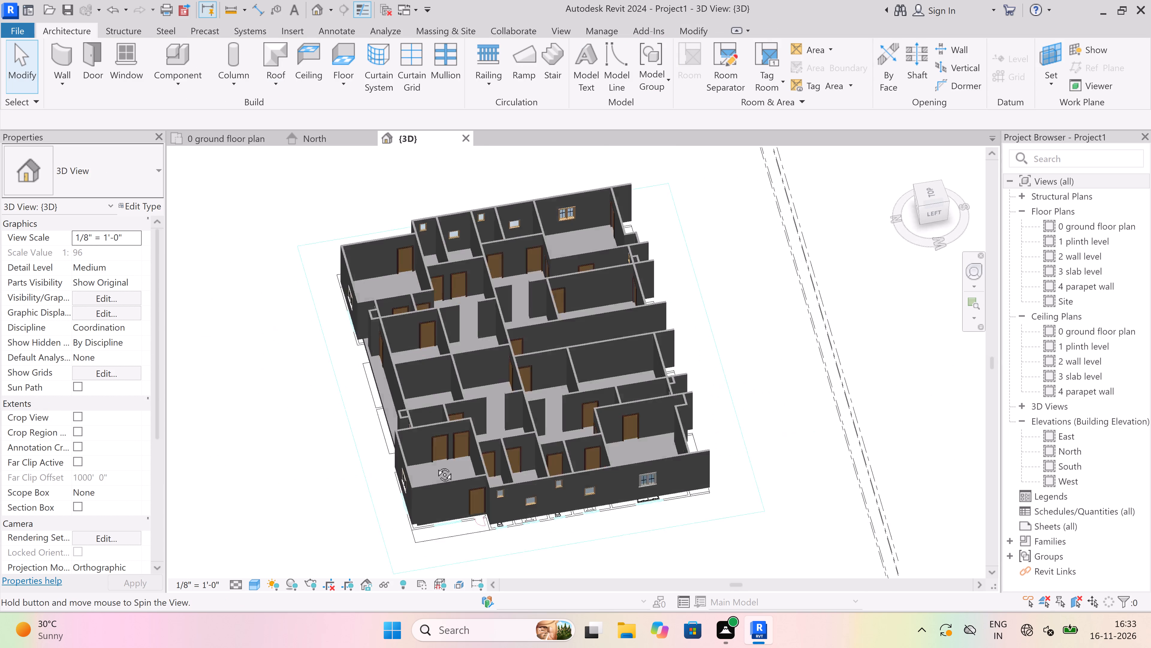
middle_click_drag(436, 466, 421, 464, "shift")
middle_click_drag(379, 266, 584, 390, "shift")
scroll(420, 445, "down", 1, "shift")
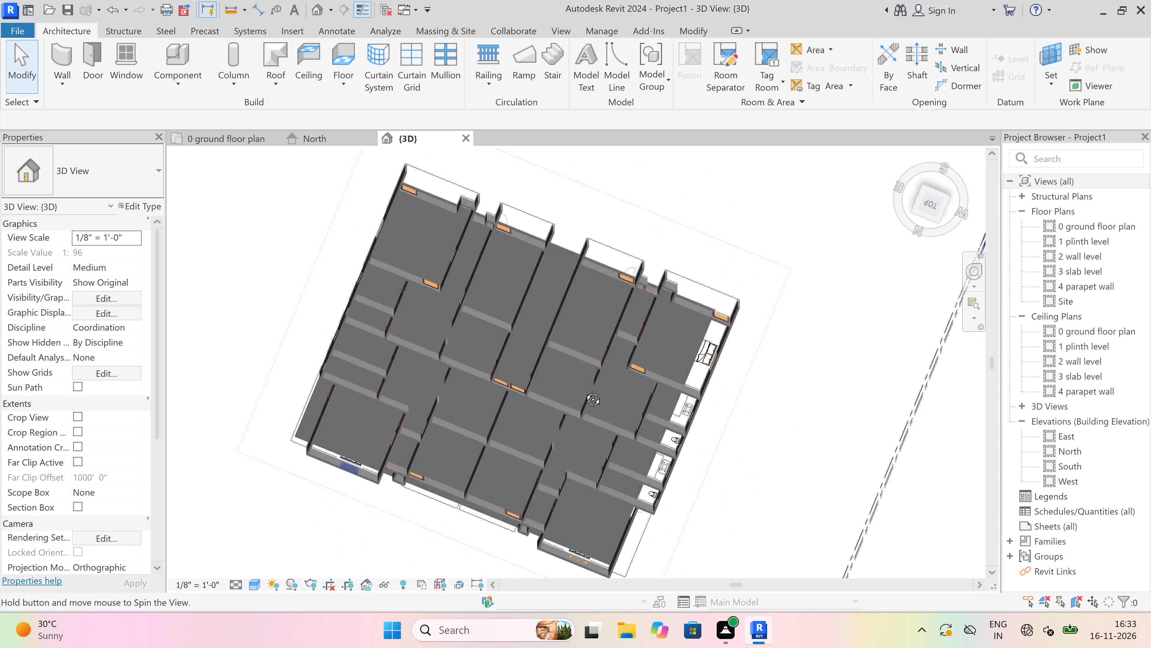
Examine the floor slab's edges in 3D along the south-side bedrooms and at the south-west bedroom.
middle_click_drag(584, 390, 578, 278, "shift")
scroll(618, 233, "up", 4)
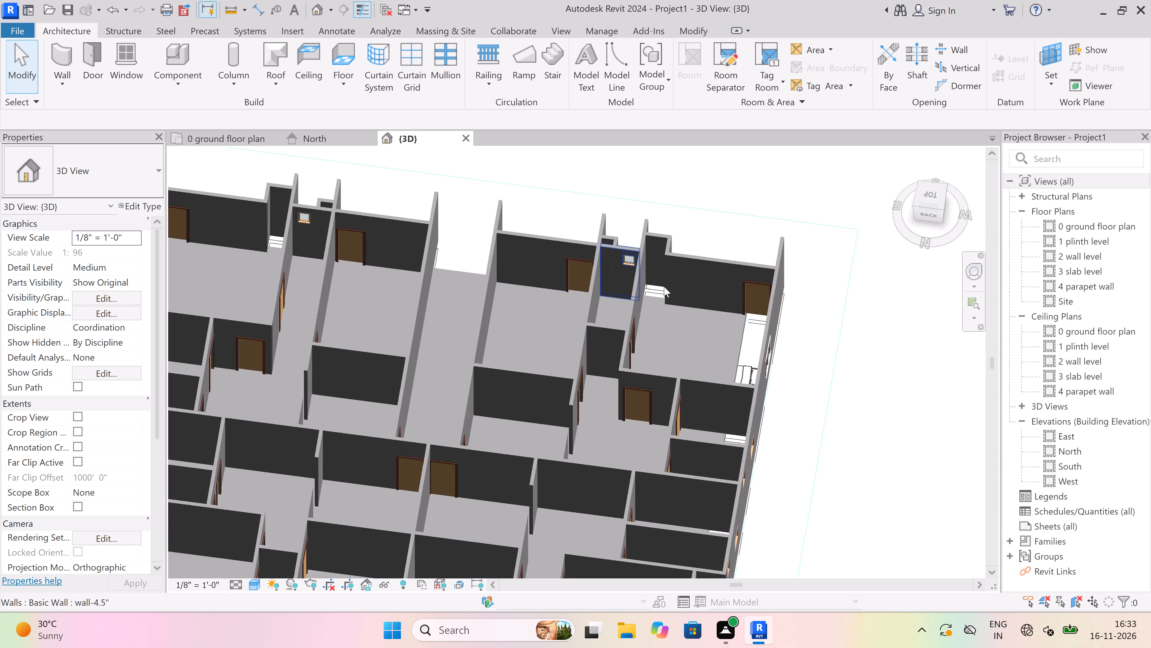
scroll(665, 287, "up", 4)
scroll(660, 283, "down", 3)
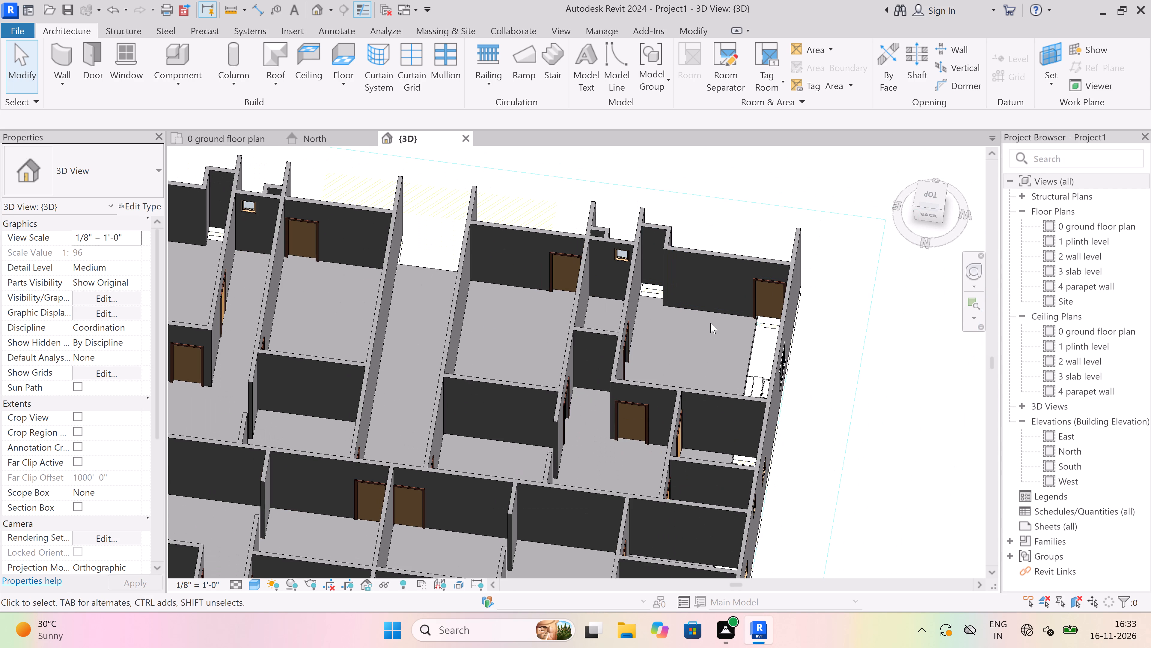
scroll(696, 286, "down", 6)
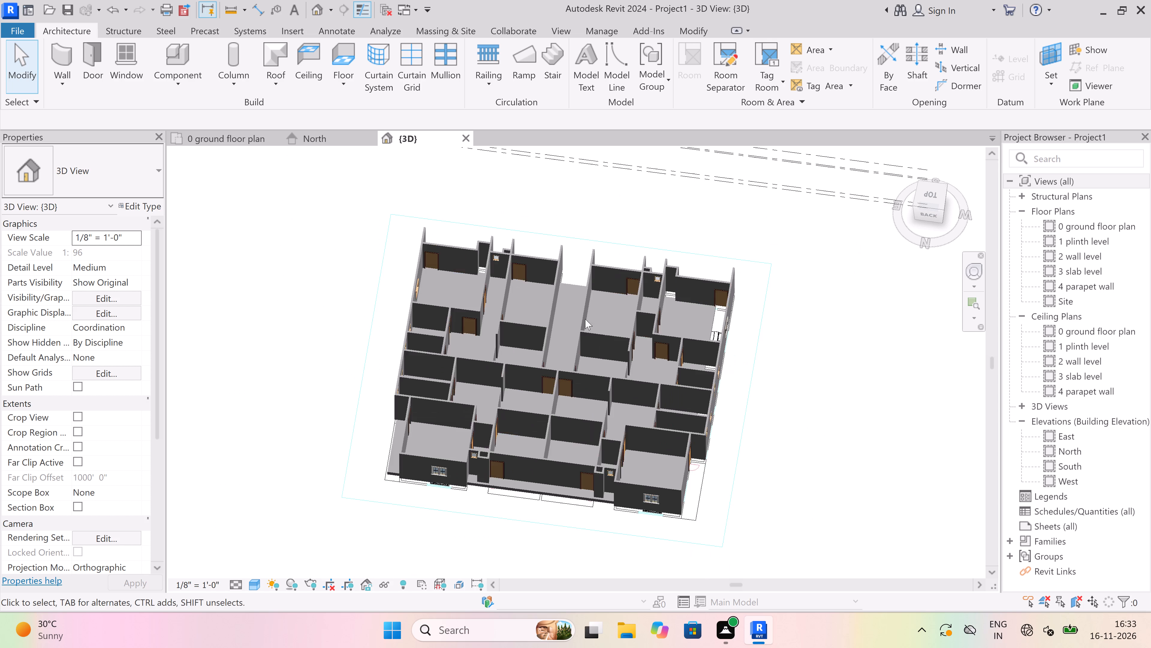
scroll(296, 311, "up", 3)
scroll(525, 256, "up", 5)
scroll(578, 198, "up", 3)
scroll(550, 282, "up", 2)
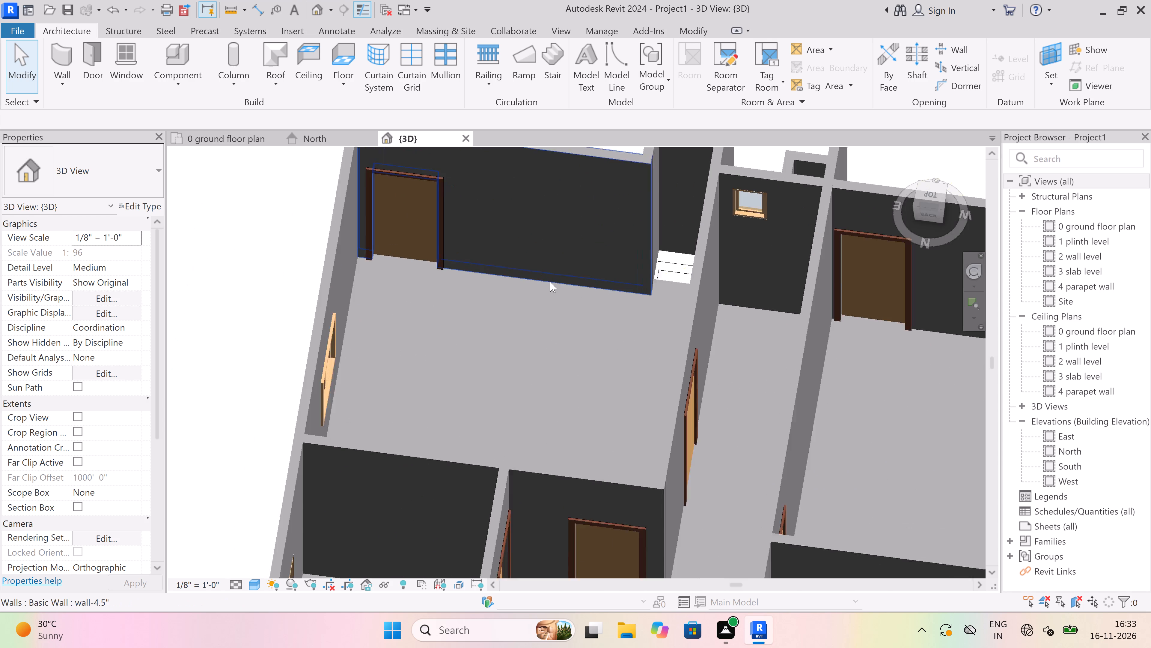
scroll(550, 282, "up", 2)
scroll(338, 363, "down", 9)
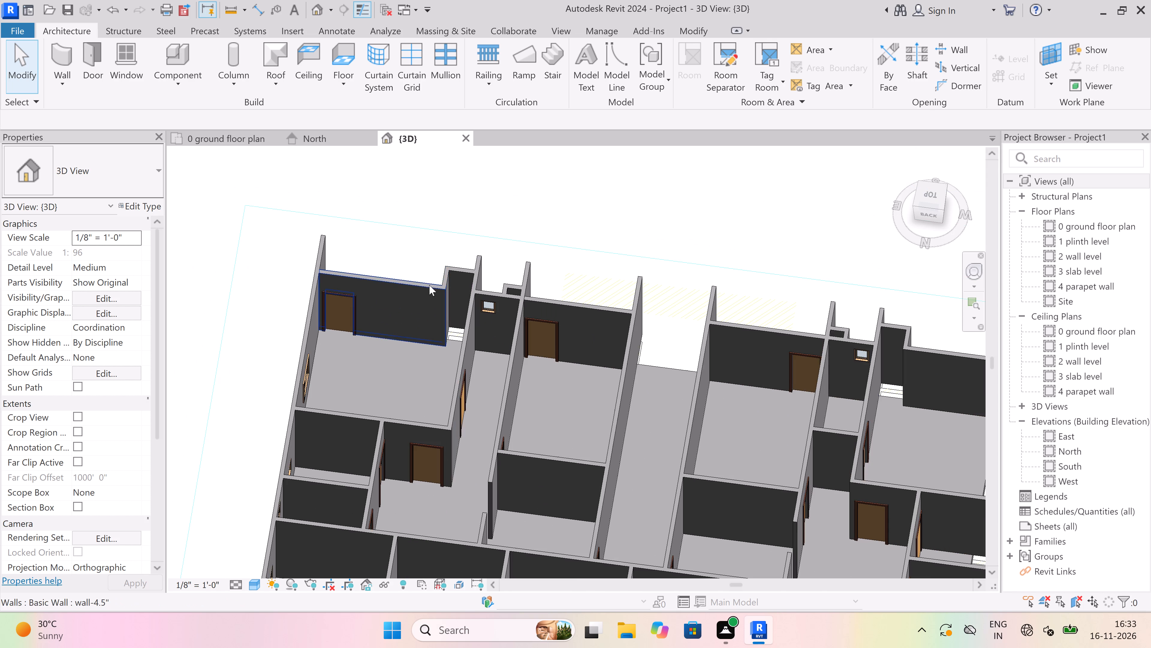
middle_click_drag(428, 283, 325, 522, "shift")
scroll(337, 406, "down", 6)
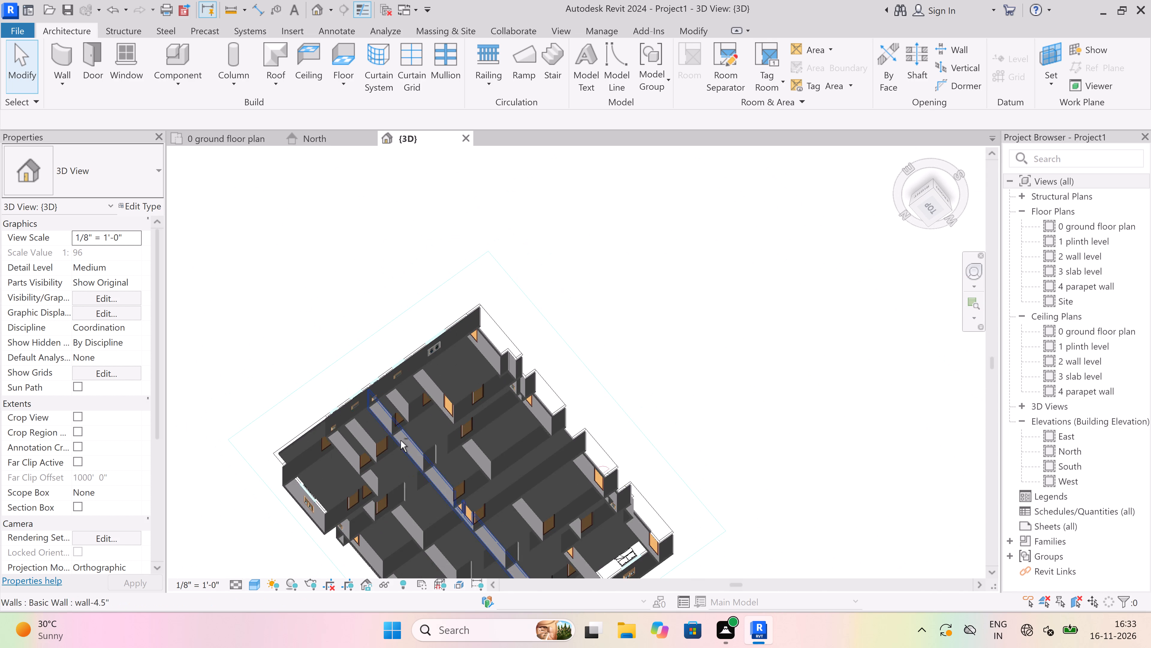
middle_click_drag(401, 442, 456, 244, "shift")
scroll(427, 342, "up", 2)
middle_click_drag(422, 337, 427, 373, "shift")
right_click_drag(422, 345, 427, 373, "shift")
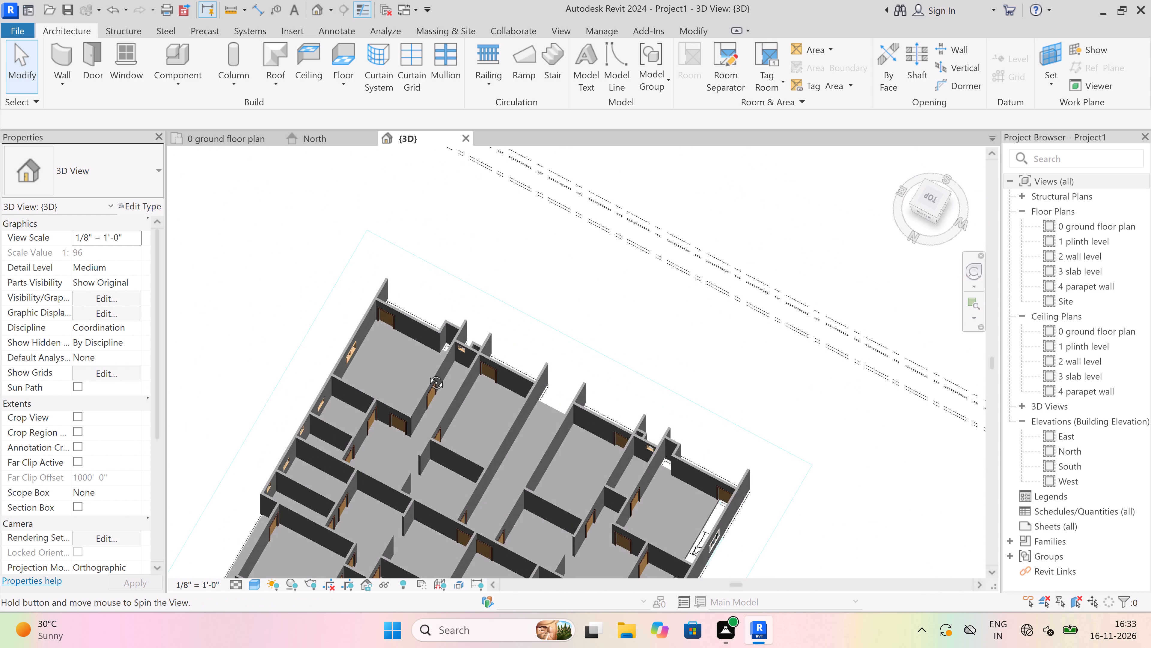
right_click_drag(427, 373, 456, 392, "shift")
middle_click_drag(427, 373, 503, 334, "shift")
middle_click_drag(284, 371, 412, 391, "shift")
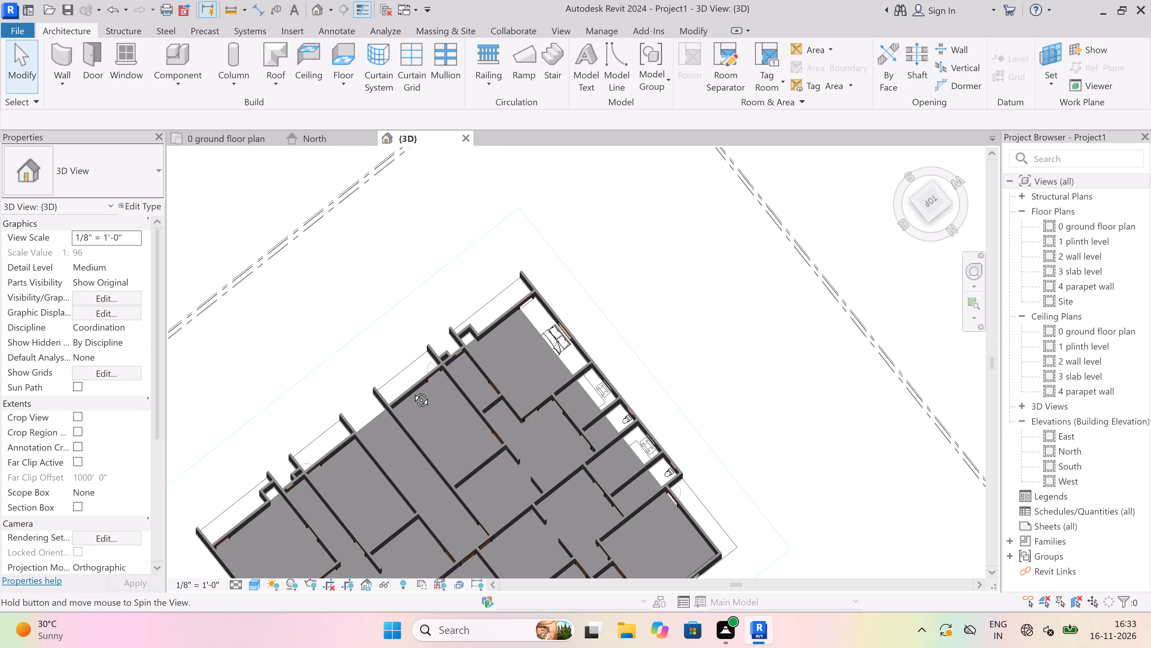
middle_click_drag(412, 391, 359, 363, "shift")
scroll(280, 413, "up", 3)
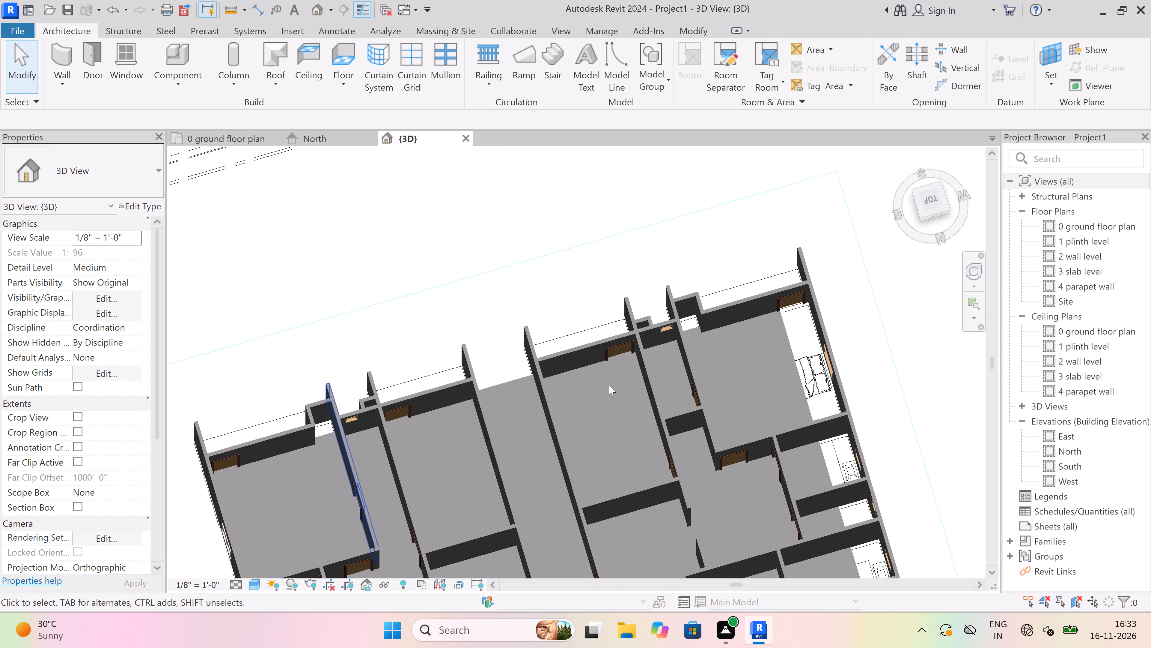
scroll(772, 316, "up", 3)
scroll(880, 315, "up", 8)
scroll(281, 319, "down", 5)
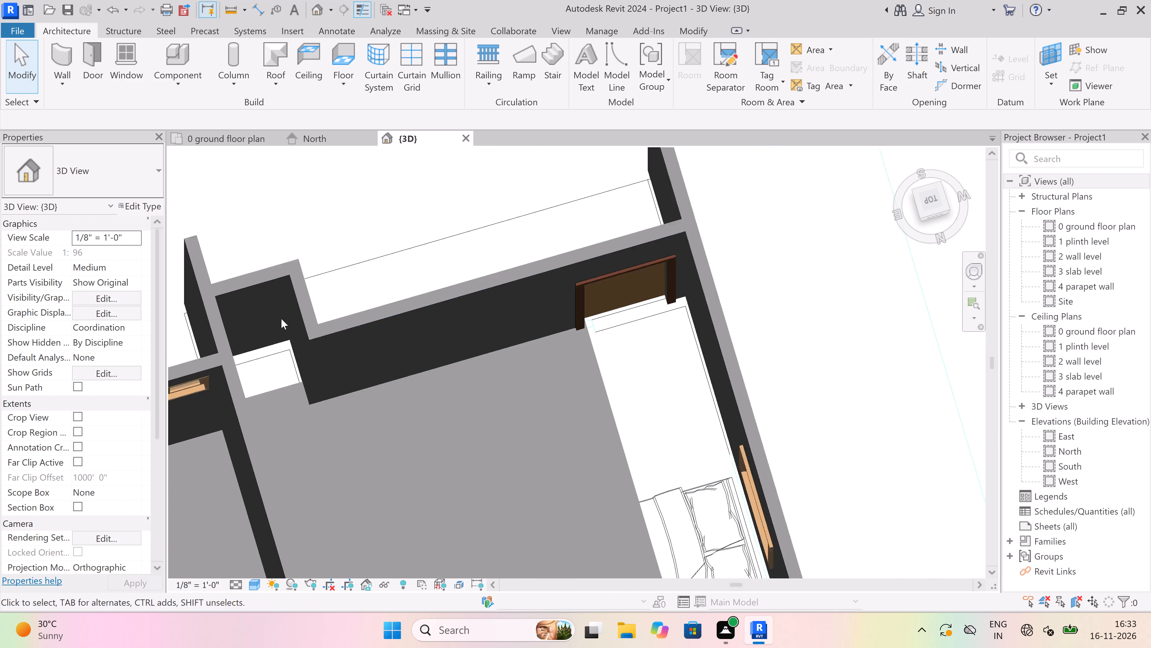
scroll(472, 315, "up", 3)
Highlight the Generic - 12" floor slab and examine its extent against the building's outer walls, especially along the west-side rooms.
left_click(493, 355)
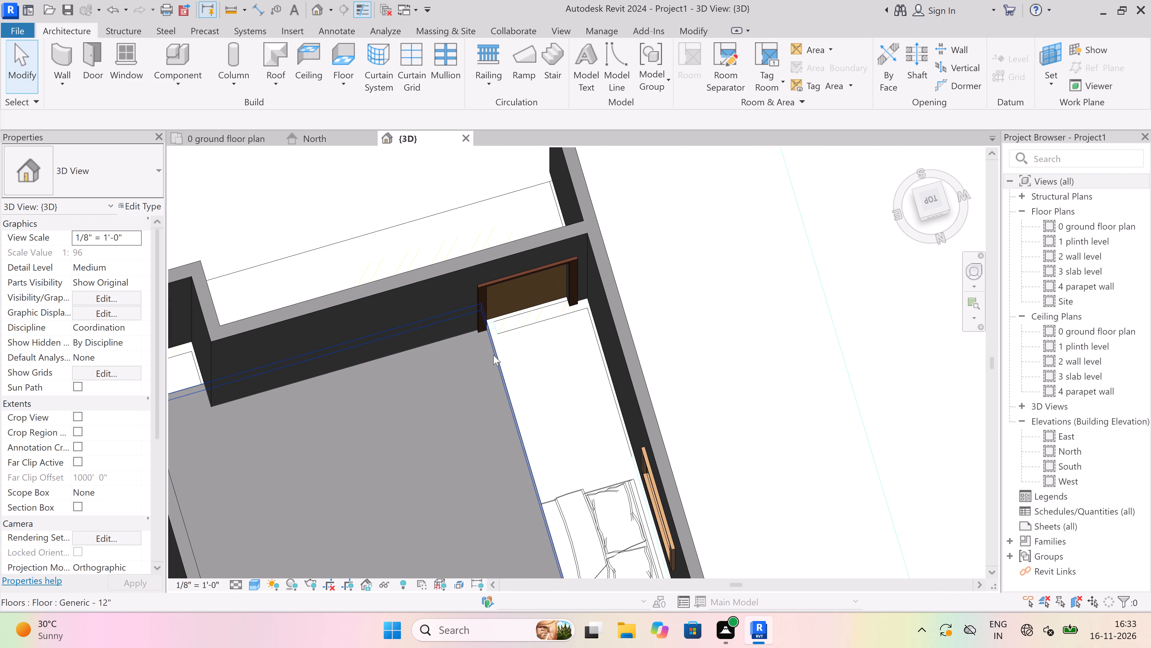
scroll(493, 352, "down", 10)
scroll(493, 353, "up", 5)
scroll(492, 353, "down", 2)
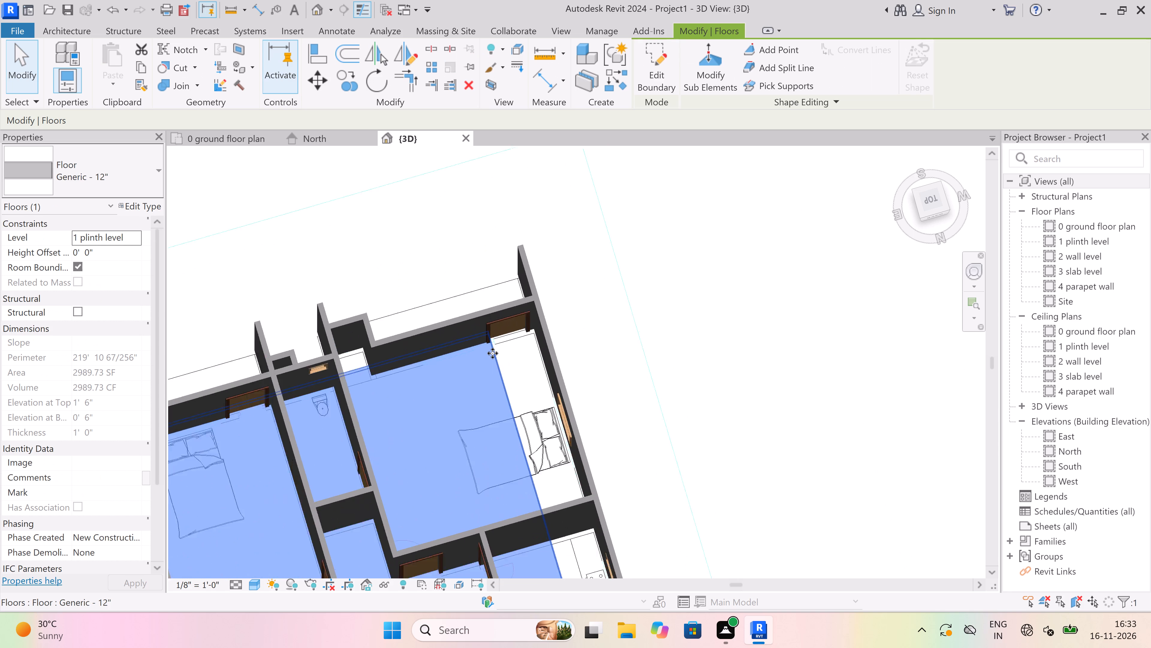
scroll(492, 353, "down", 12)
scroll(518, 392, "up", 3)
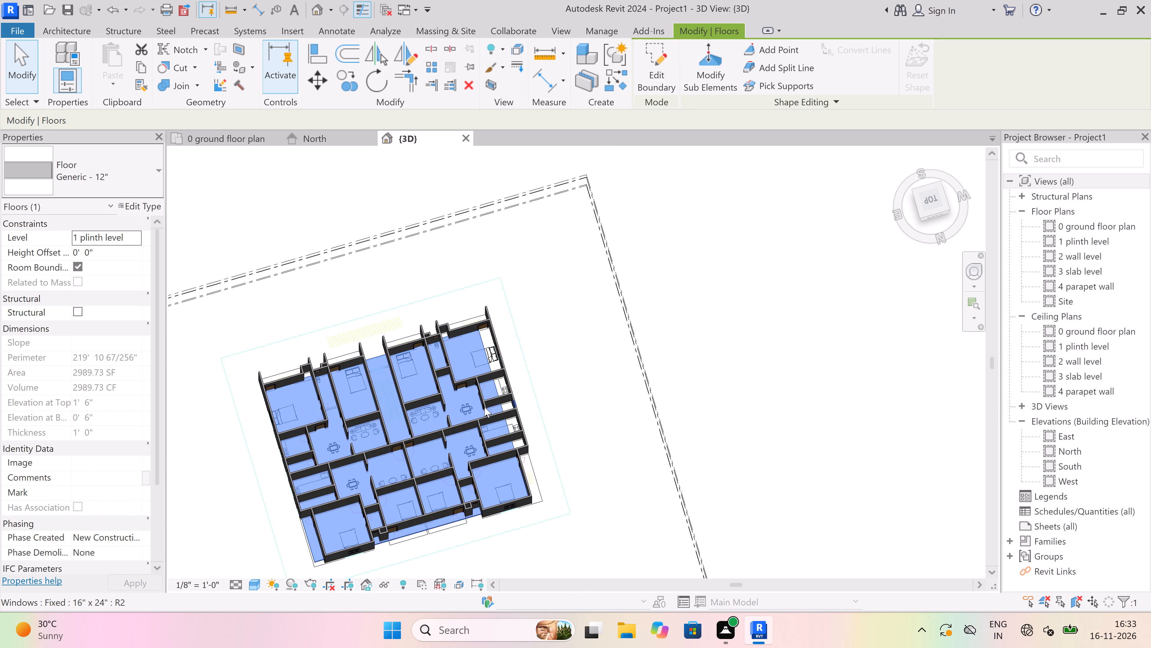
scroll(248, 461, "up", 1)
scroll(623, 472, "up", 2)
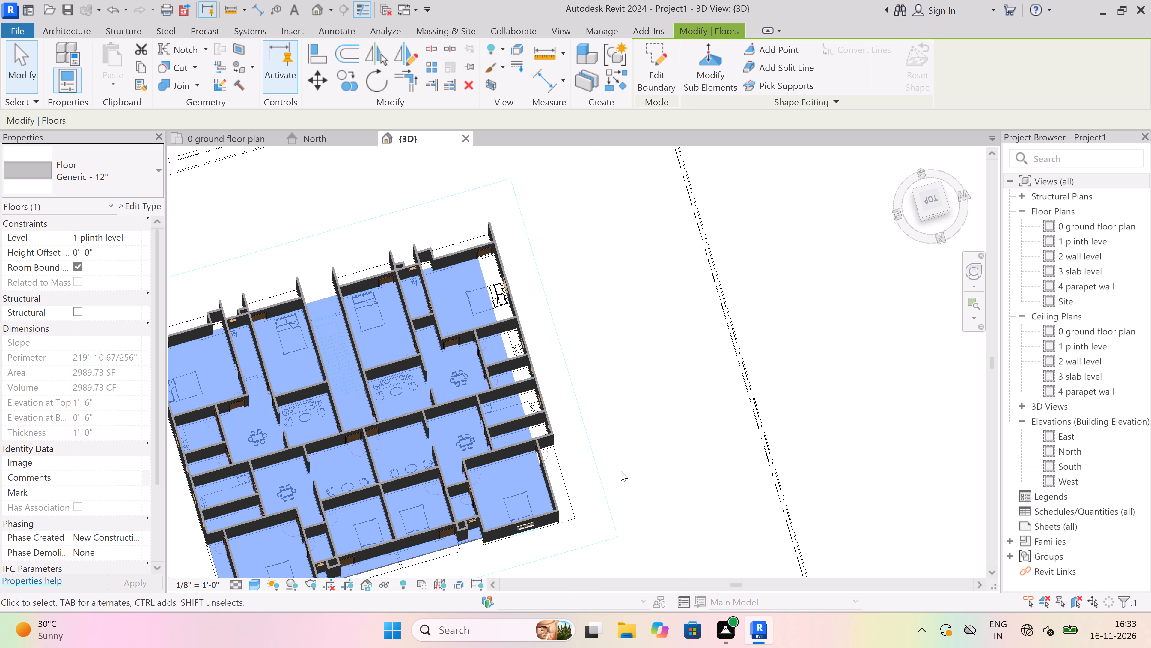
scroll(554, 468, "up", 2)
scroll(536, 401, "up", 3)
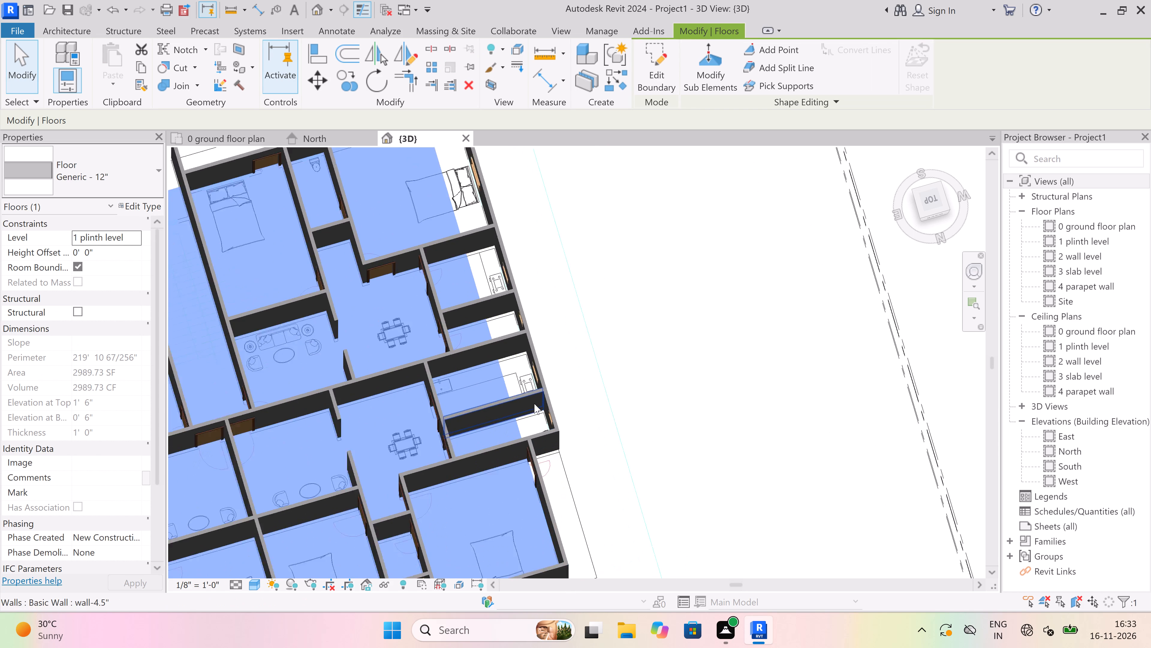
scroll(536, 460, "up", 7)
scroll(502, 400, "down", 9)
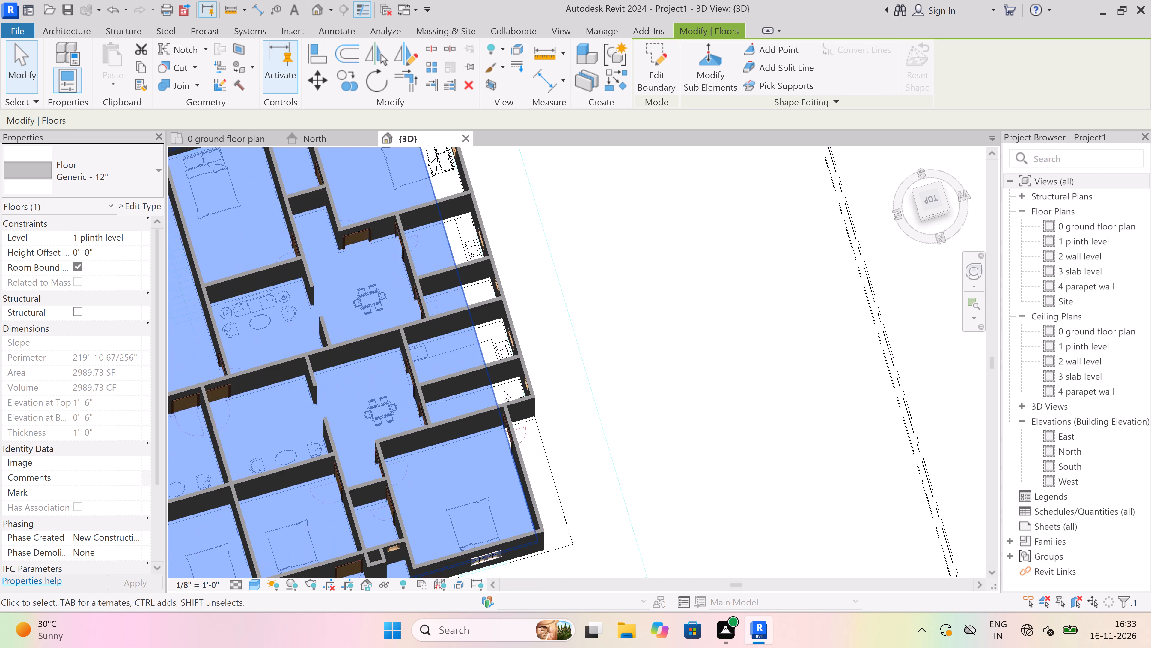
scroll(504, 391, "down", 9)
scroll(494, 385, "up", 5)
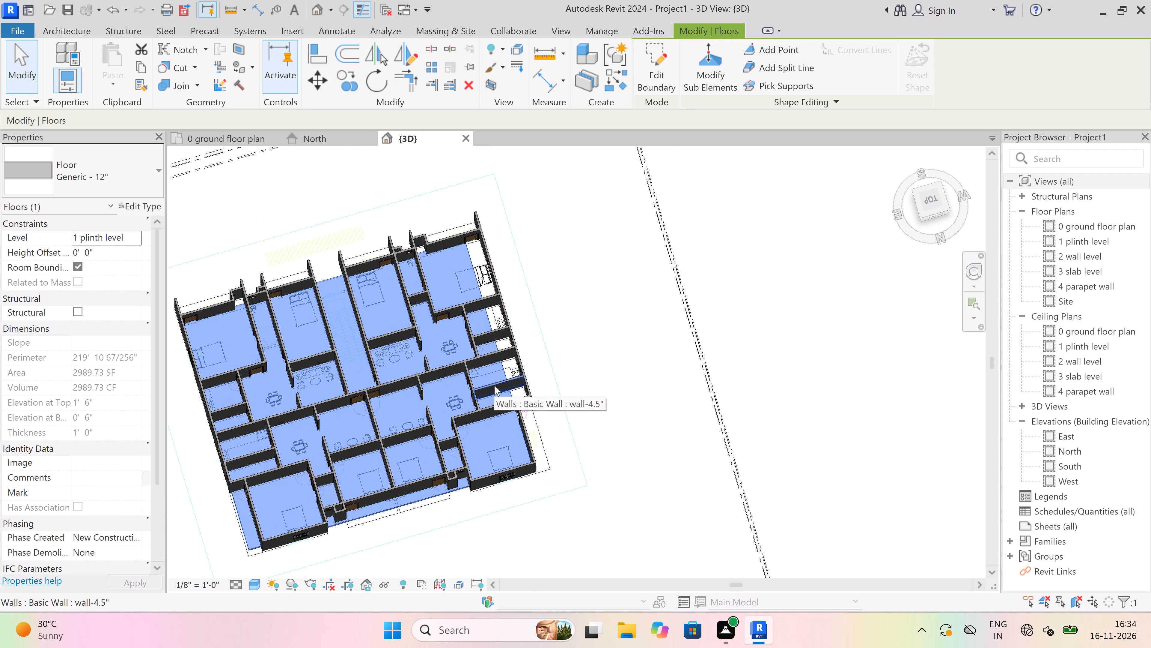
key("Escape")
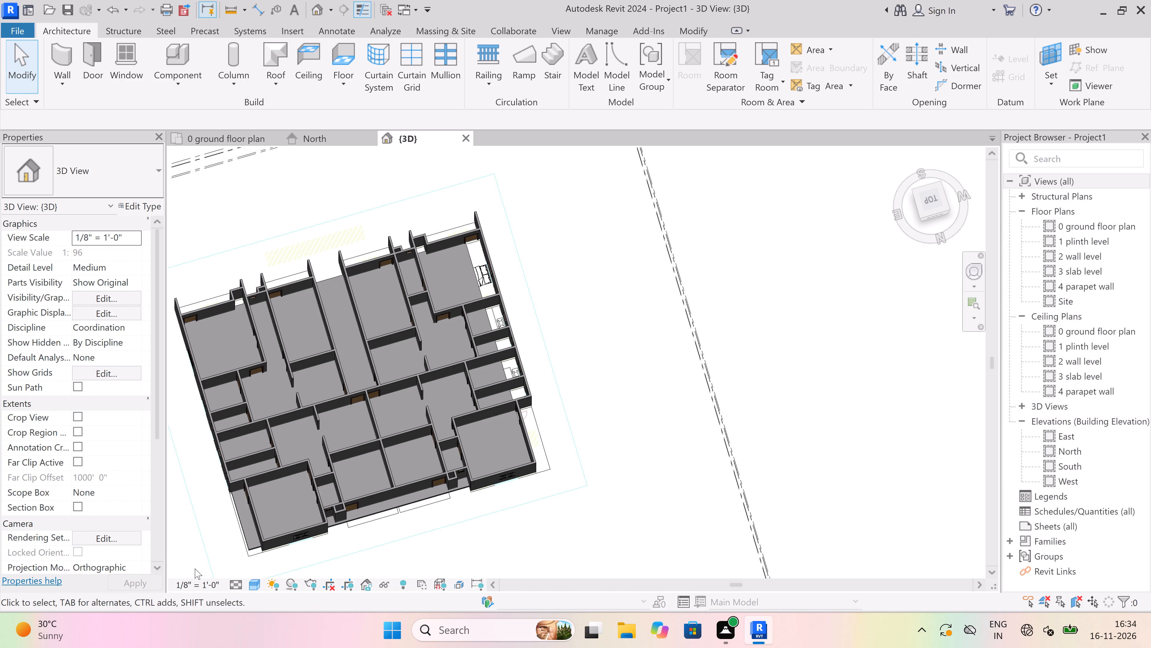
Examine the floor slab's edge along the south side, closing in on the wall recess of the south-east bedroom.
scroll(473, 421, "down", 5)
scroll(76, 343, "up", 5)
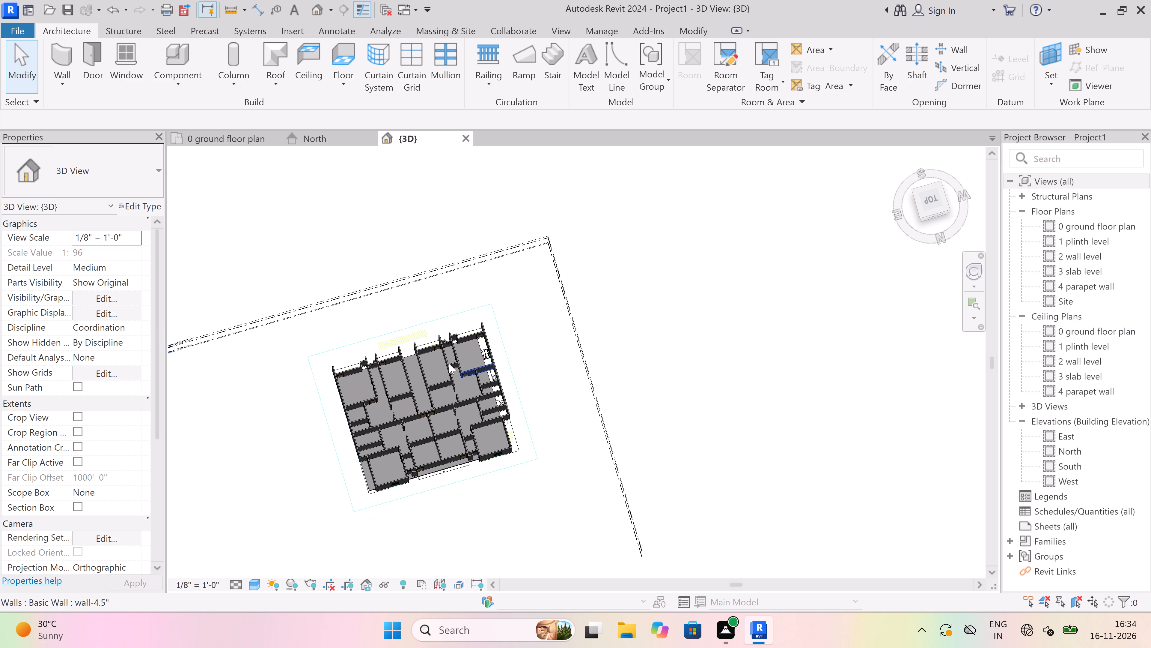
scroll(347, 346, "up", 4)
scroll(420, 376, "up", 9)
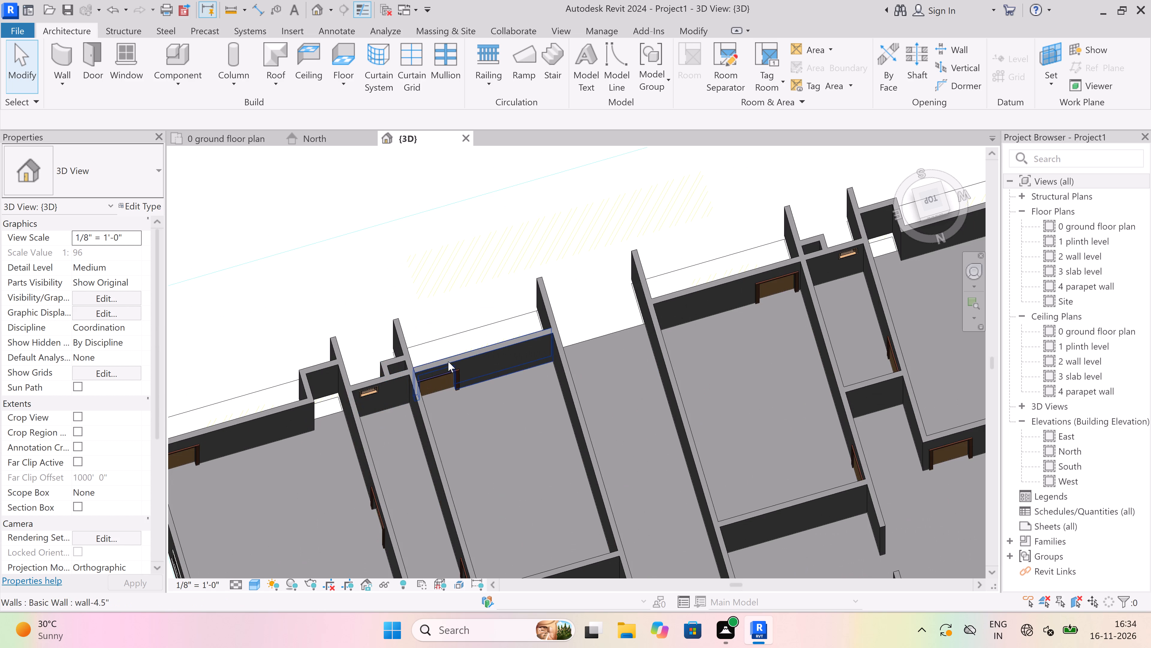
middle_click_drag(449, 361, 405, 398, "shift")
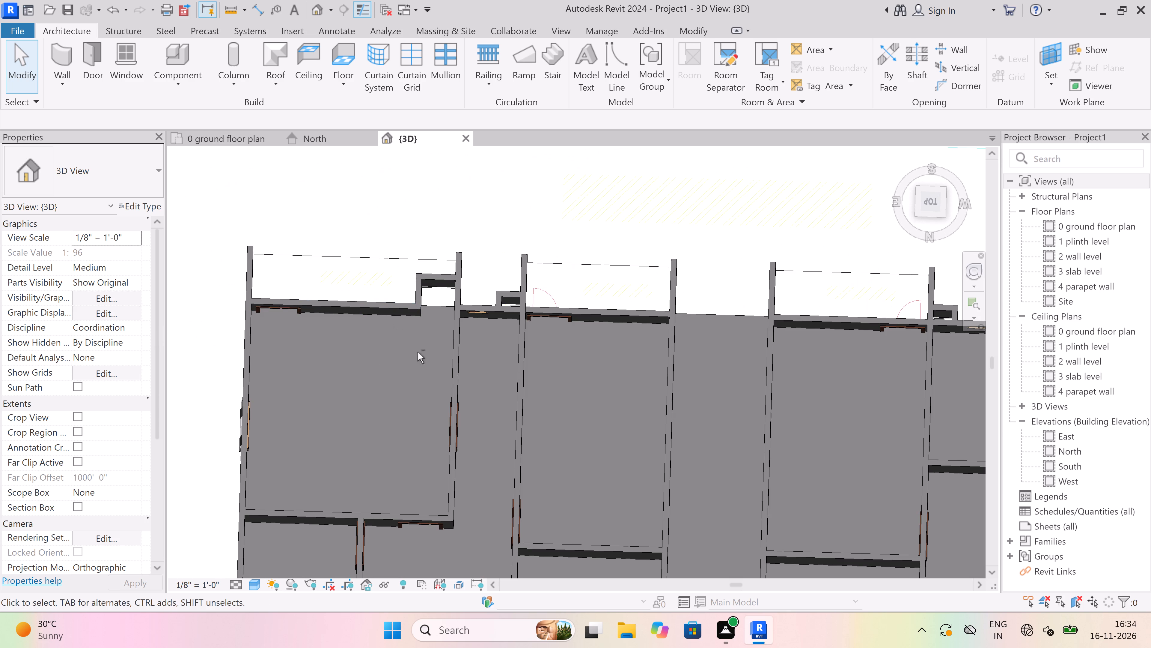
middle_click_drag(433, 324, 434, 275, "shift")
scroll(427, 261, "up", 9)
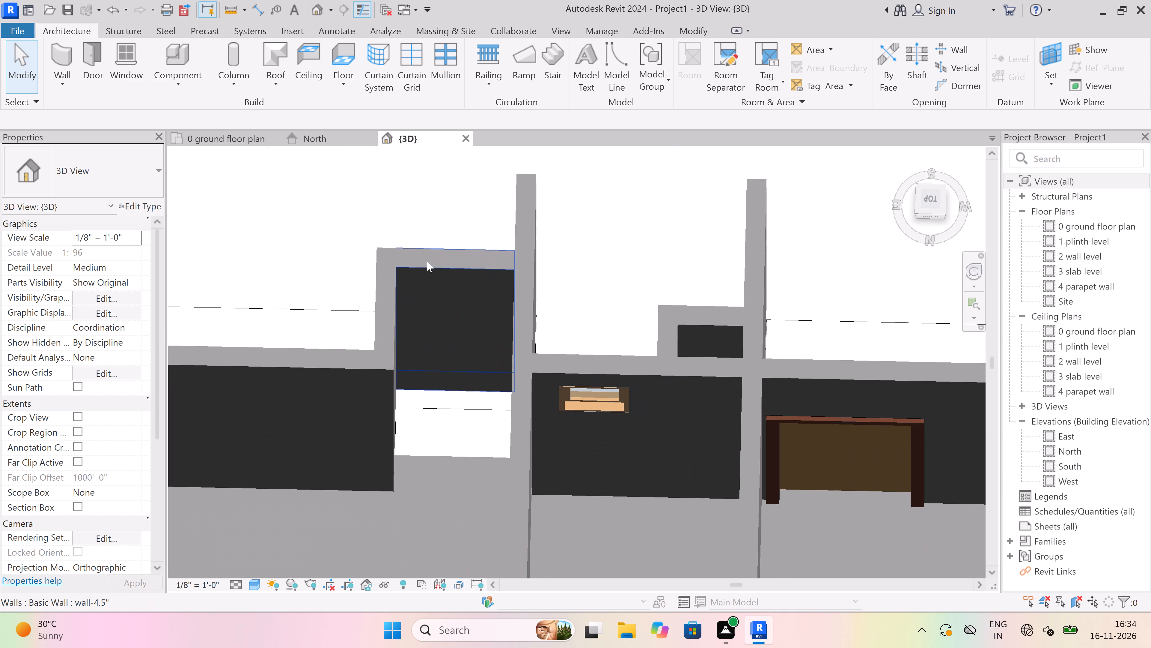
middle_click_drag(428, 261, 428, 324)
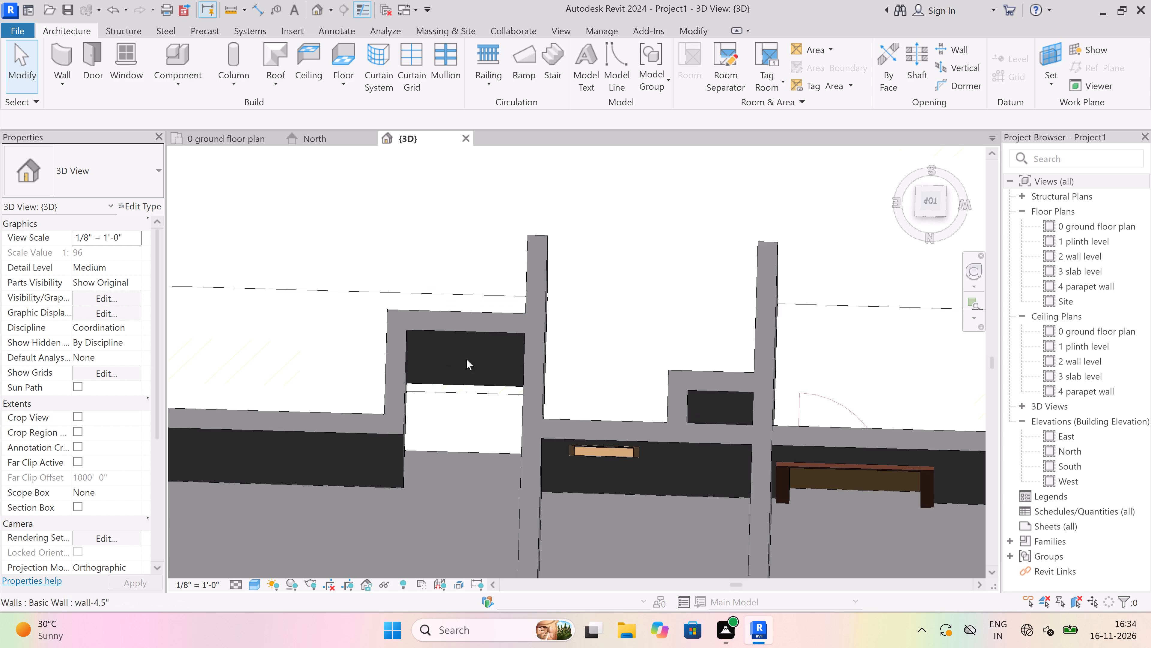
scroll(426, 485, "up", 5)
scroll(389, 401, "down", 4)
scroll(478, 399, "up", 1)
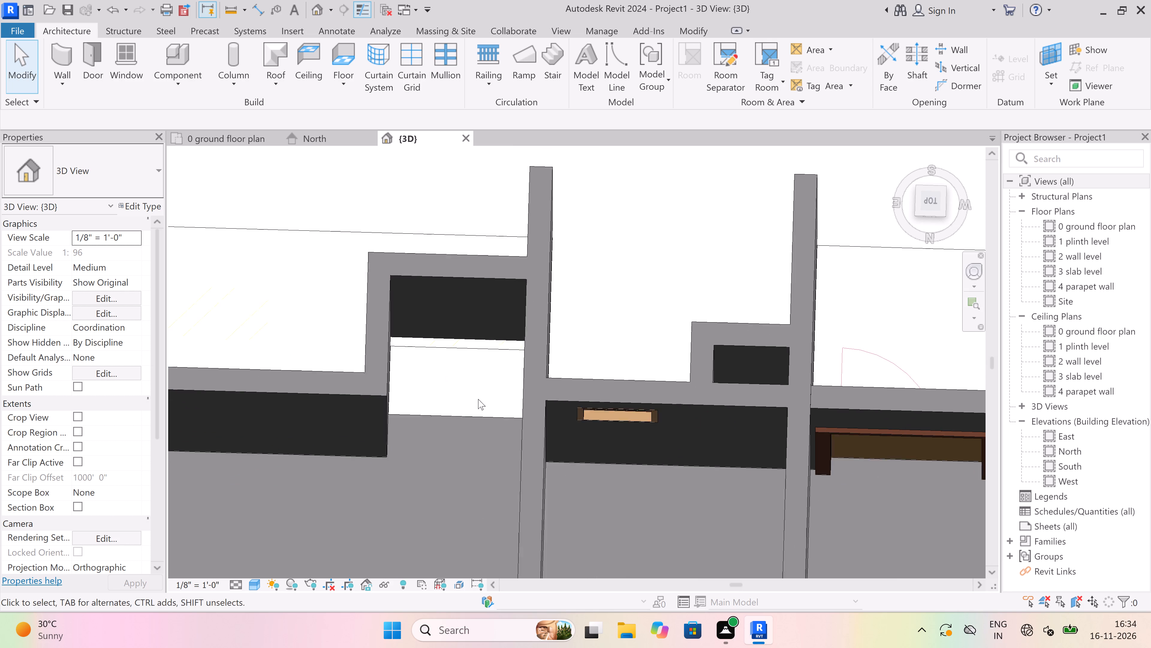
middle_click_drag(406, 382, 495, 371, "shift")
scroll(501, 388, "down", 1, "shift")
scroll(495, 371, "up", 1)
scroll(495, 371, "down", 11)
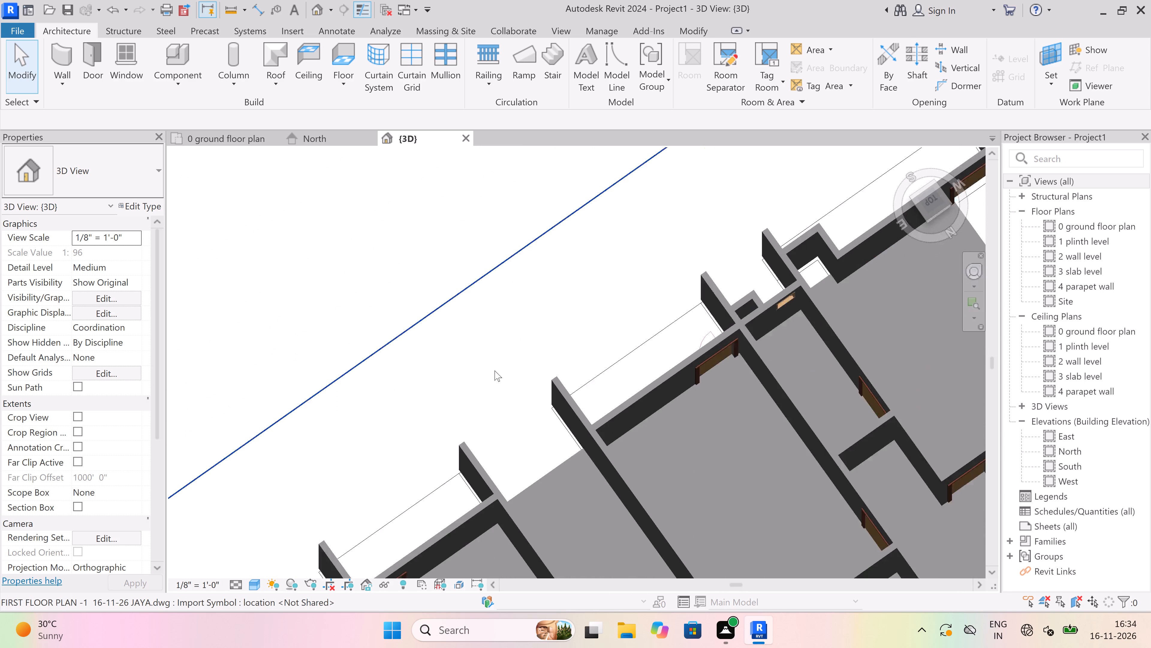
scroll(495, 370, "down", 12)
scroll(427, 437, "up", 6)
scroll(461, 420, "up", 5)
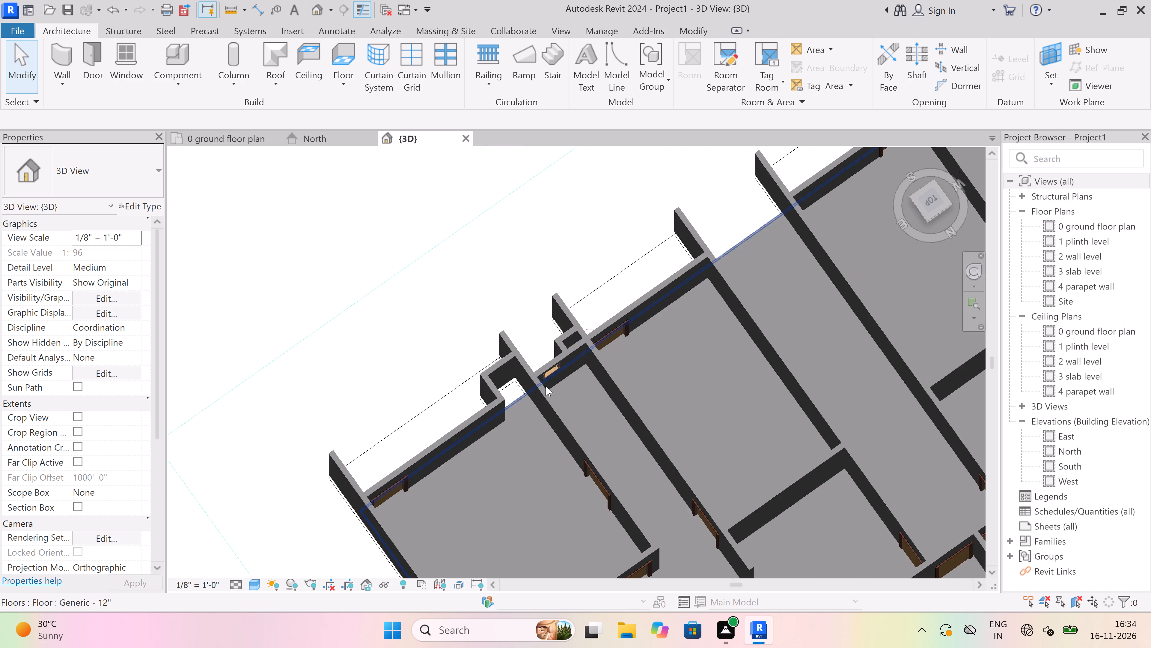
scroll(546, 386, "up", 9)
scroll(444, 424, "up", 8)
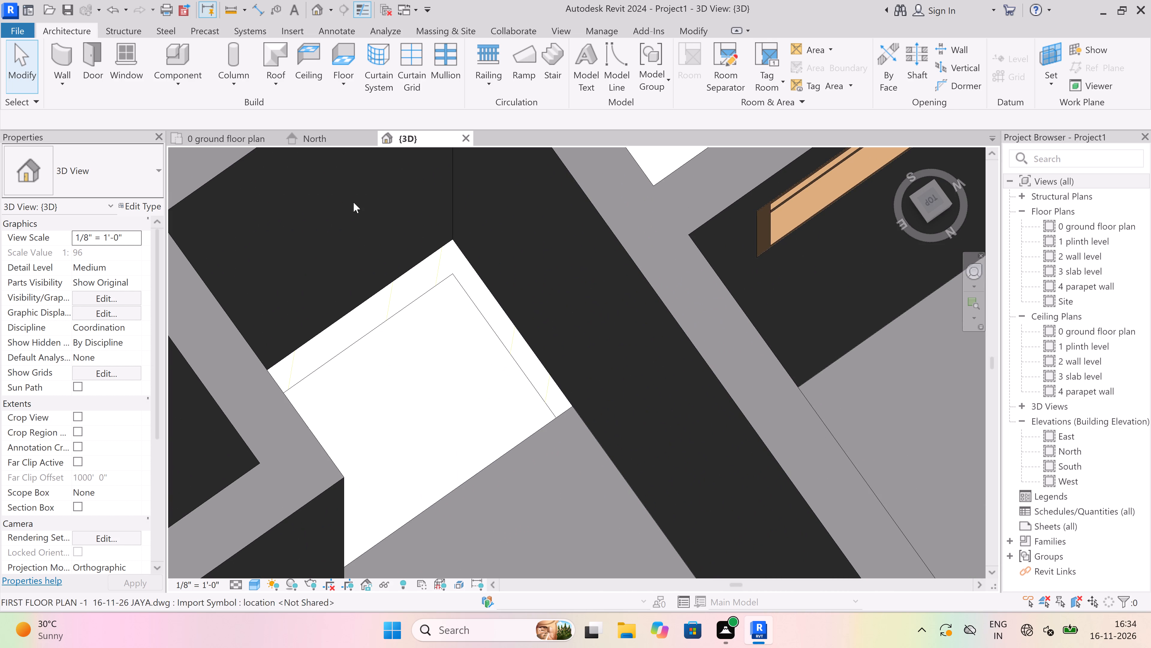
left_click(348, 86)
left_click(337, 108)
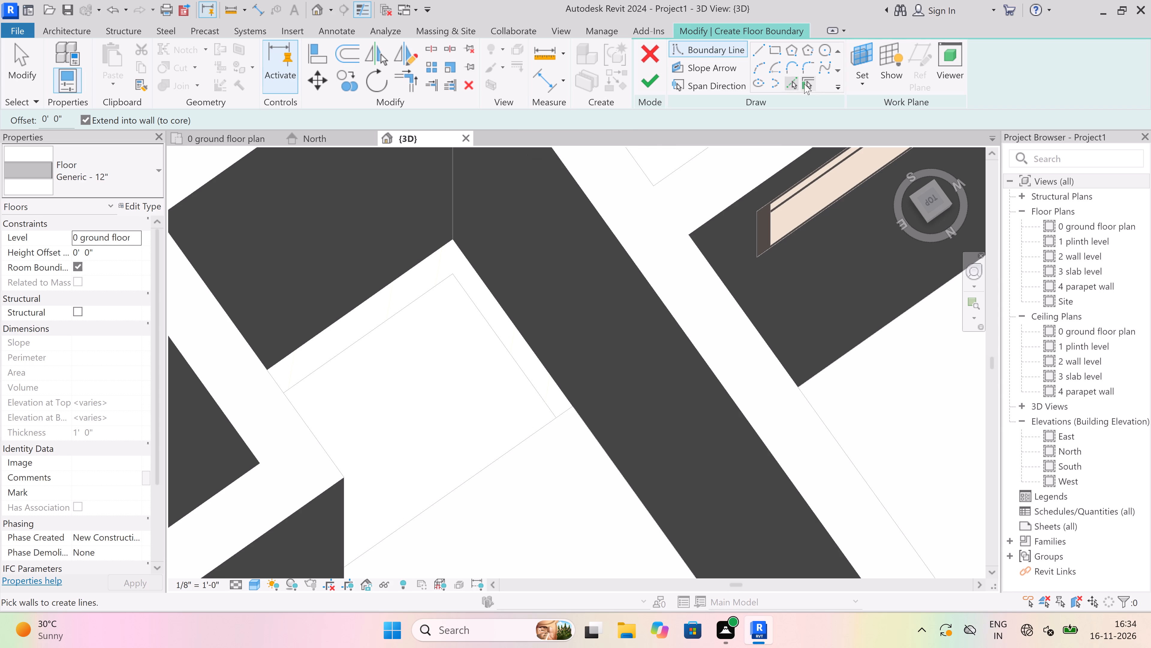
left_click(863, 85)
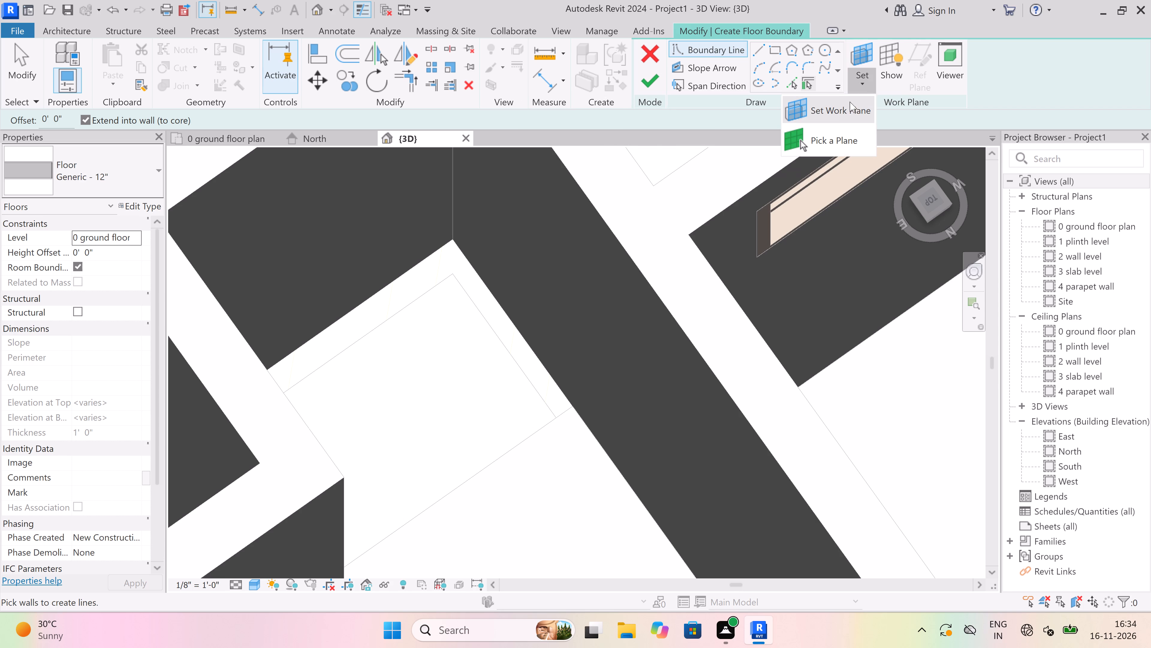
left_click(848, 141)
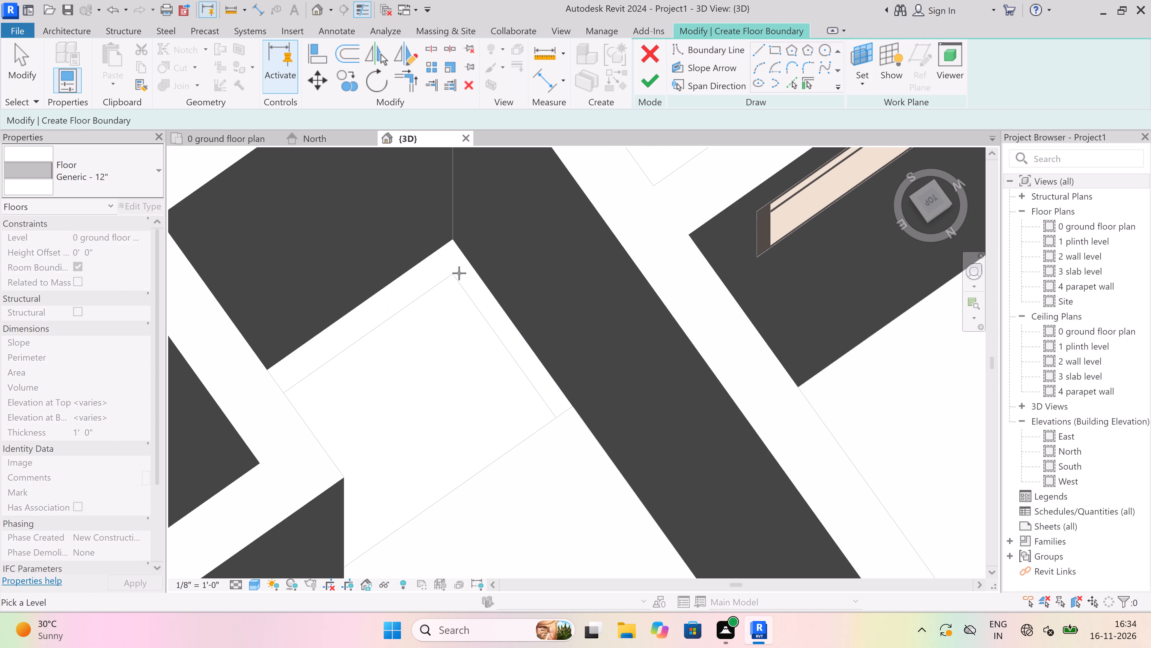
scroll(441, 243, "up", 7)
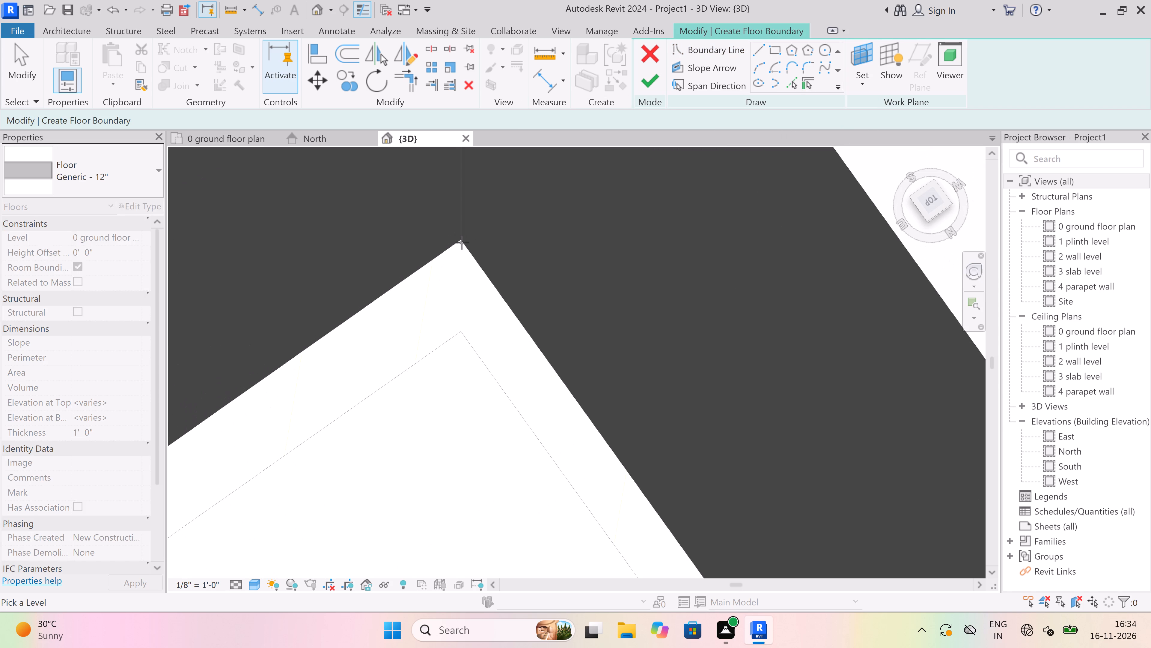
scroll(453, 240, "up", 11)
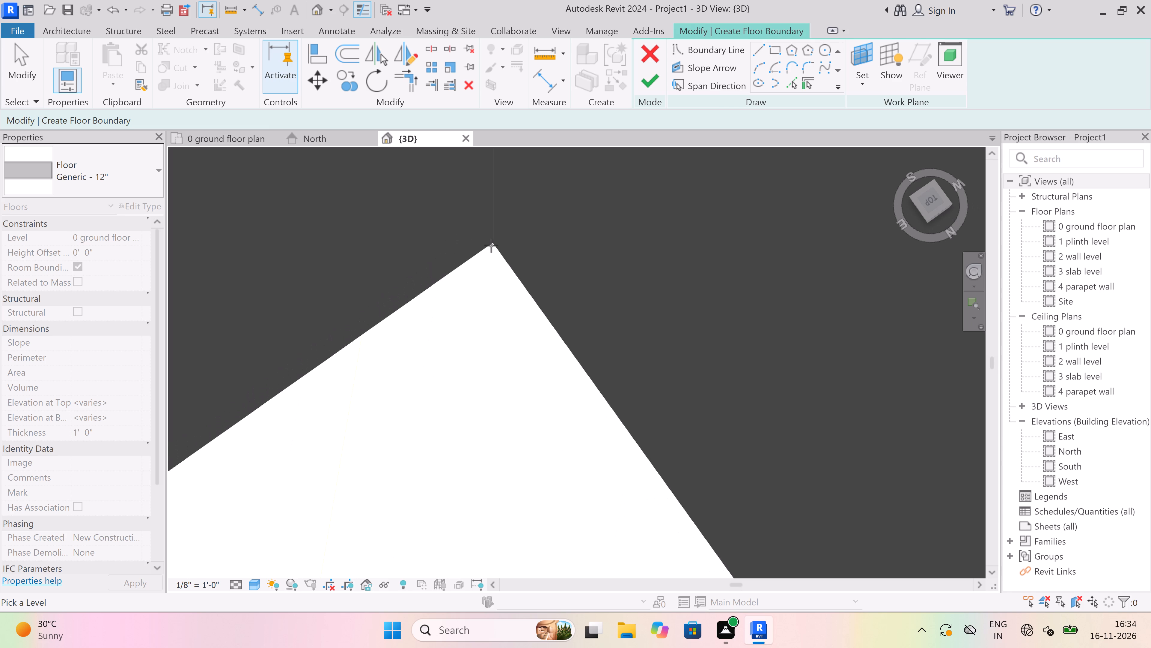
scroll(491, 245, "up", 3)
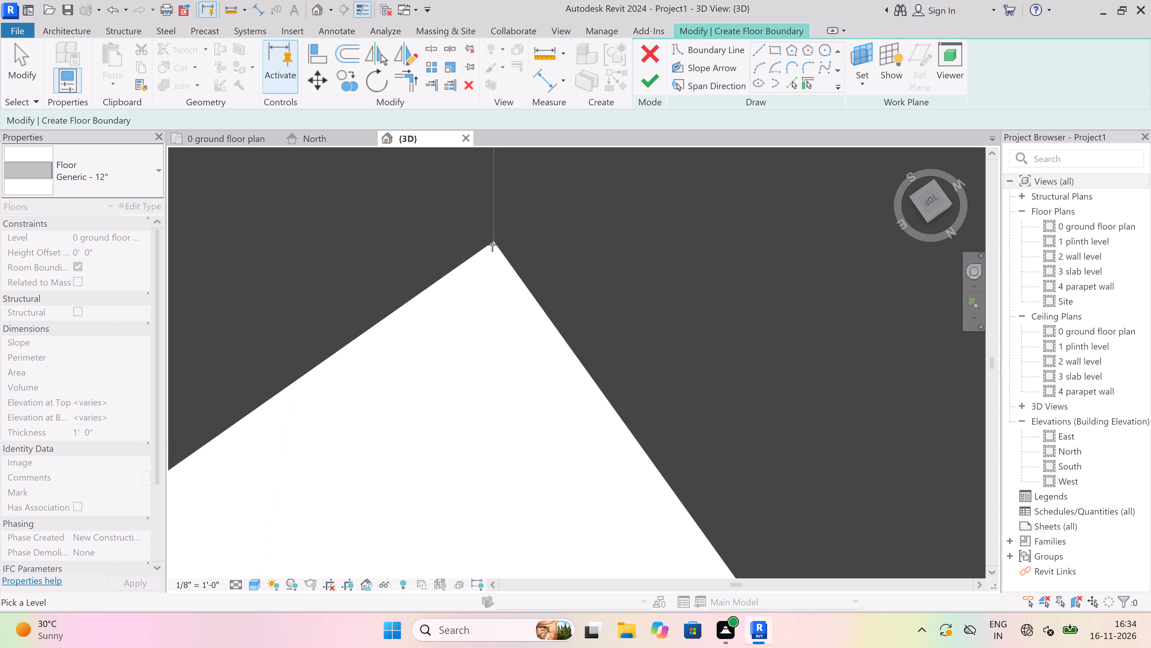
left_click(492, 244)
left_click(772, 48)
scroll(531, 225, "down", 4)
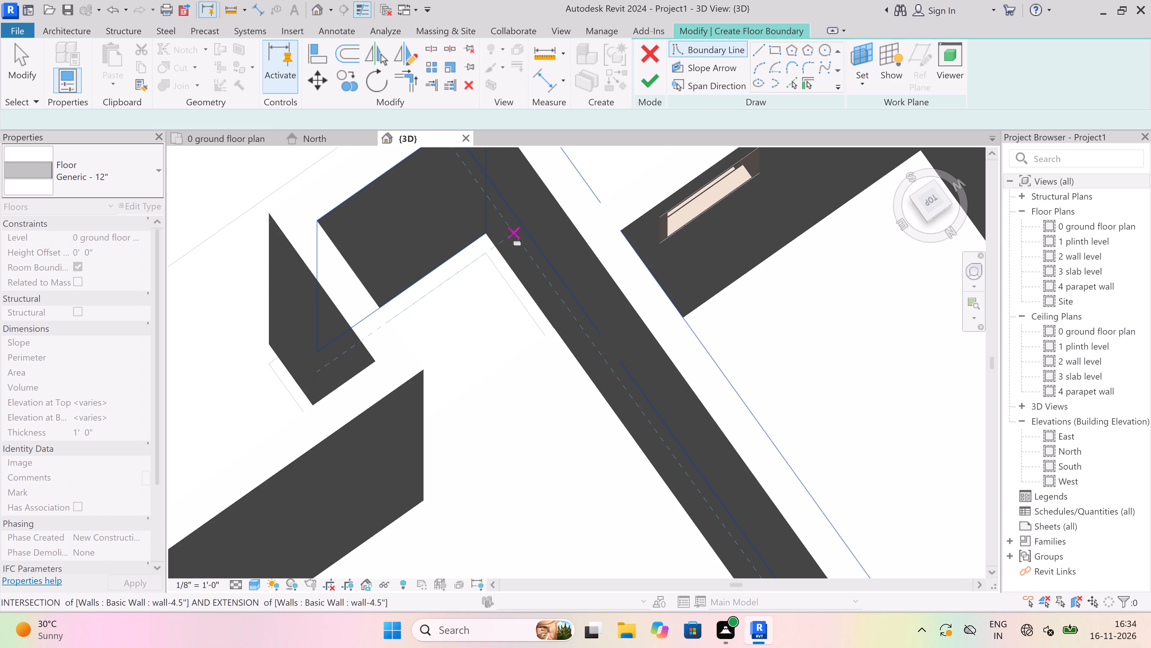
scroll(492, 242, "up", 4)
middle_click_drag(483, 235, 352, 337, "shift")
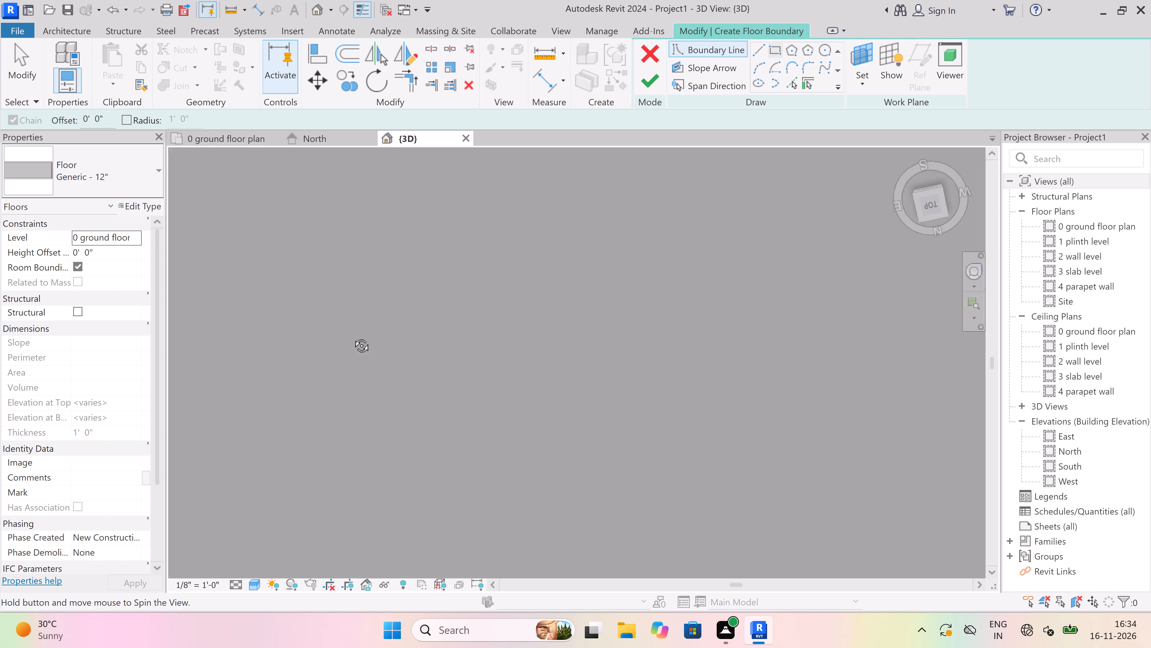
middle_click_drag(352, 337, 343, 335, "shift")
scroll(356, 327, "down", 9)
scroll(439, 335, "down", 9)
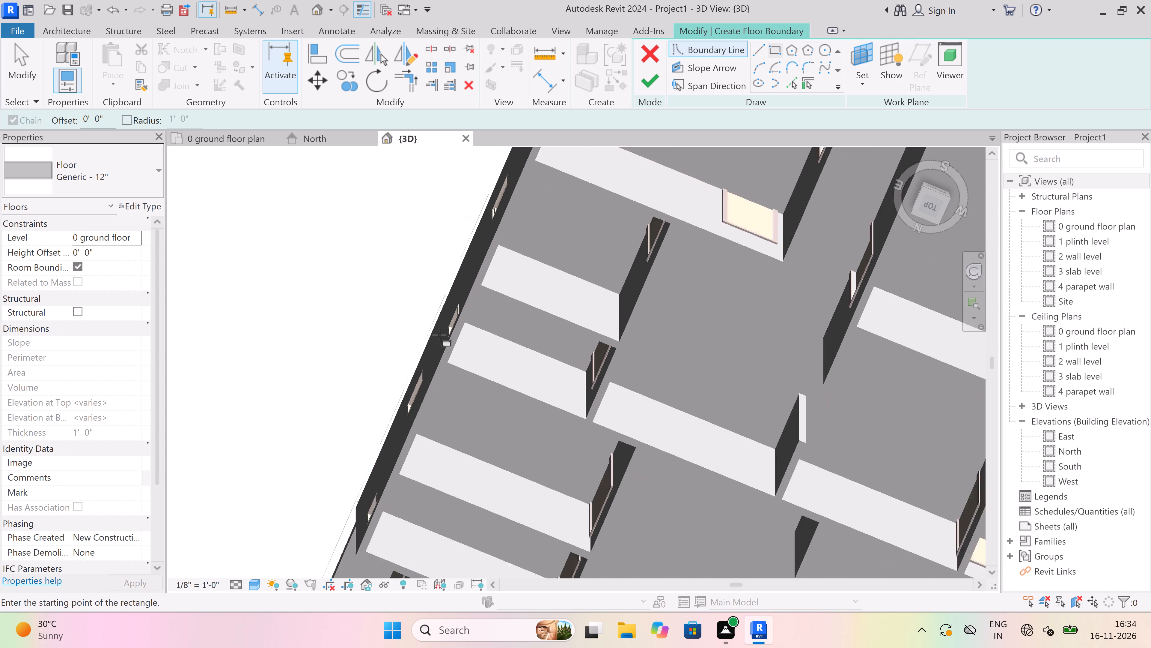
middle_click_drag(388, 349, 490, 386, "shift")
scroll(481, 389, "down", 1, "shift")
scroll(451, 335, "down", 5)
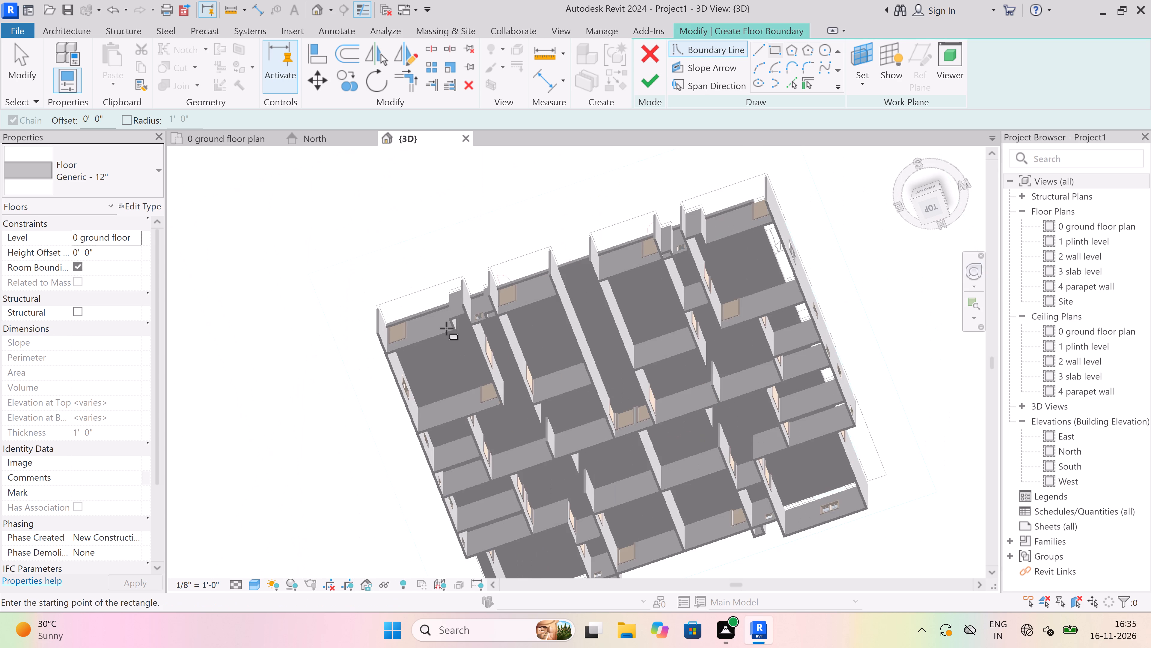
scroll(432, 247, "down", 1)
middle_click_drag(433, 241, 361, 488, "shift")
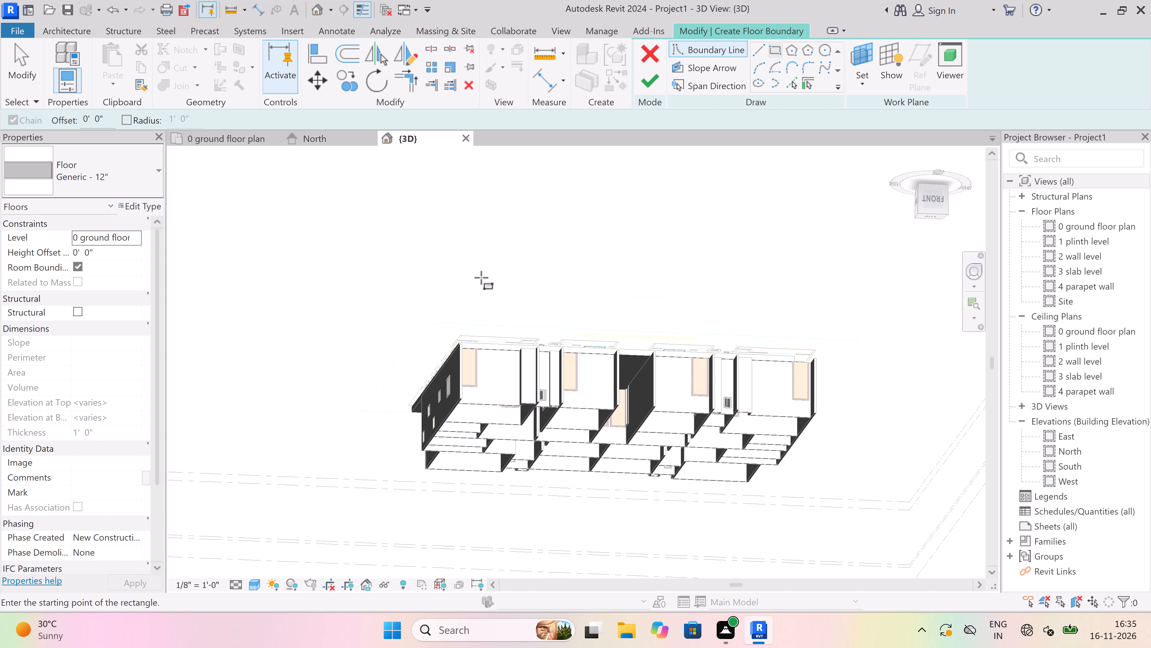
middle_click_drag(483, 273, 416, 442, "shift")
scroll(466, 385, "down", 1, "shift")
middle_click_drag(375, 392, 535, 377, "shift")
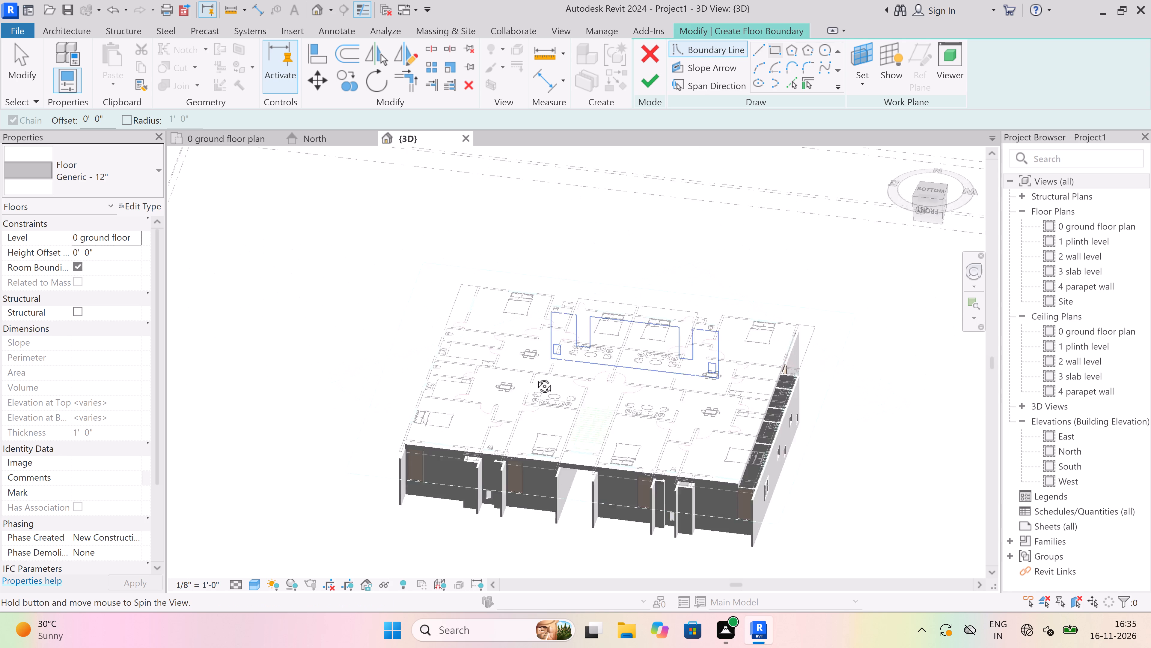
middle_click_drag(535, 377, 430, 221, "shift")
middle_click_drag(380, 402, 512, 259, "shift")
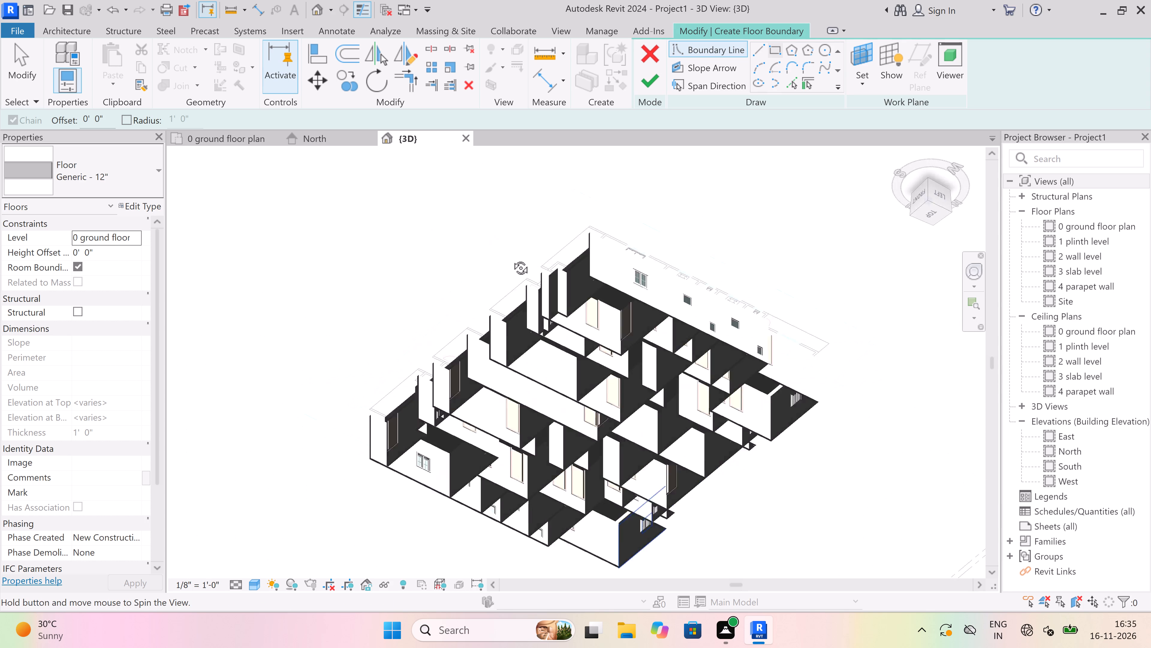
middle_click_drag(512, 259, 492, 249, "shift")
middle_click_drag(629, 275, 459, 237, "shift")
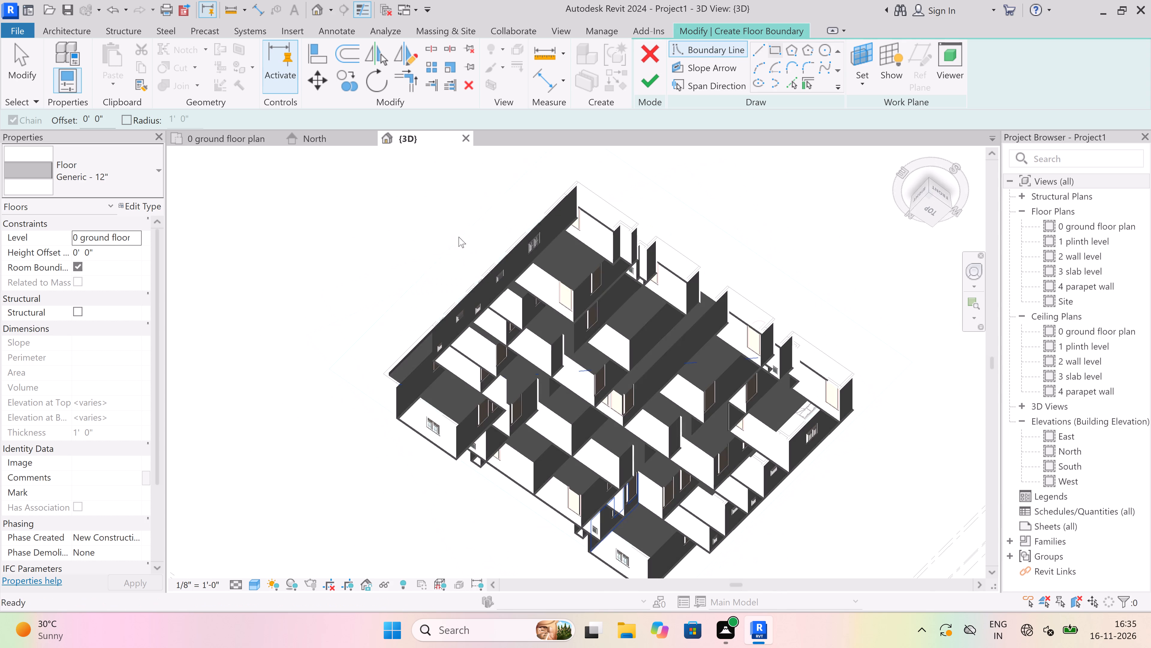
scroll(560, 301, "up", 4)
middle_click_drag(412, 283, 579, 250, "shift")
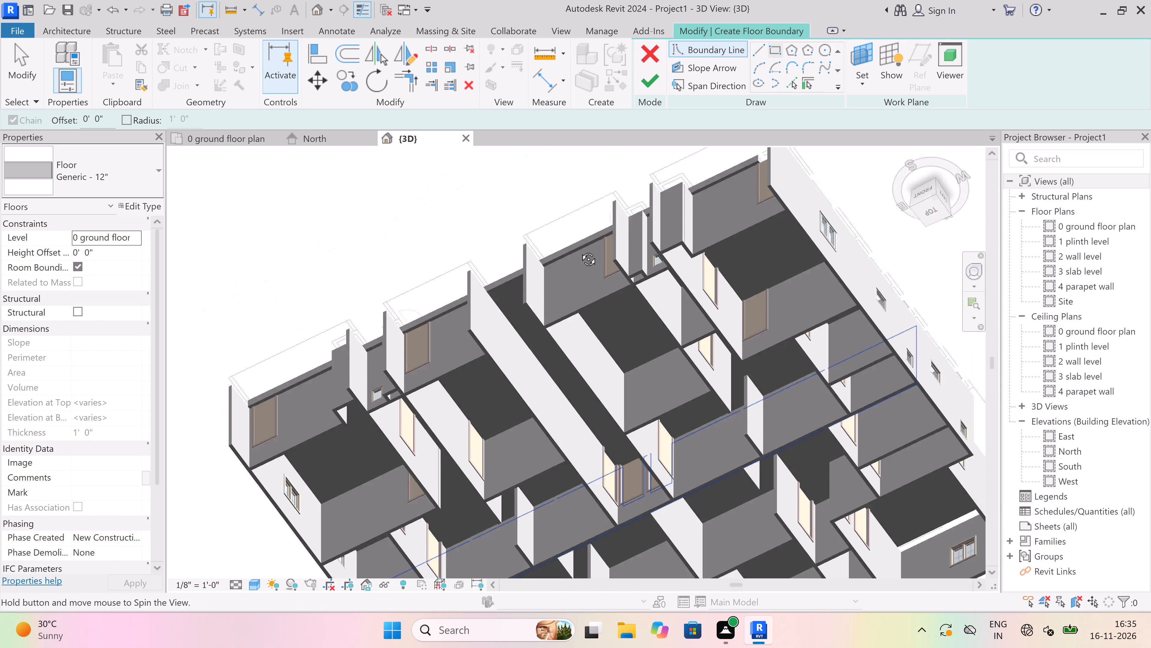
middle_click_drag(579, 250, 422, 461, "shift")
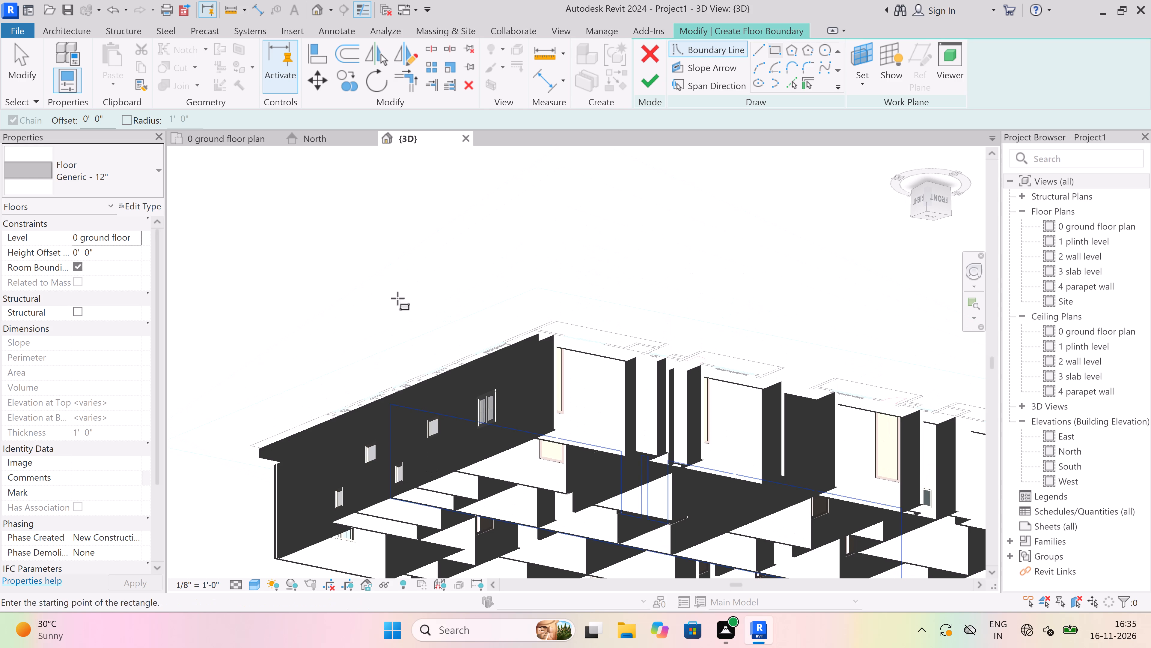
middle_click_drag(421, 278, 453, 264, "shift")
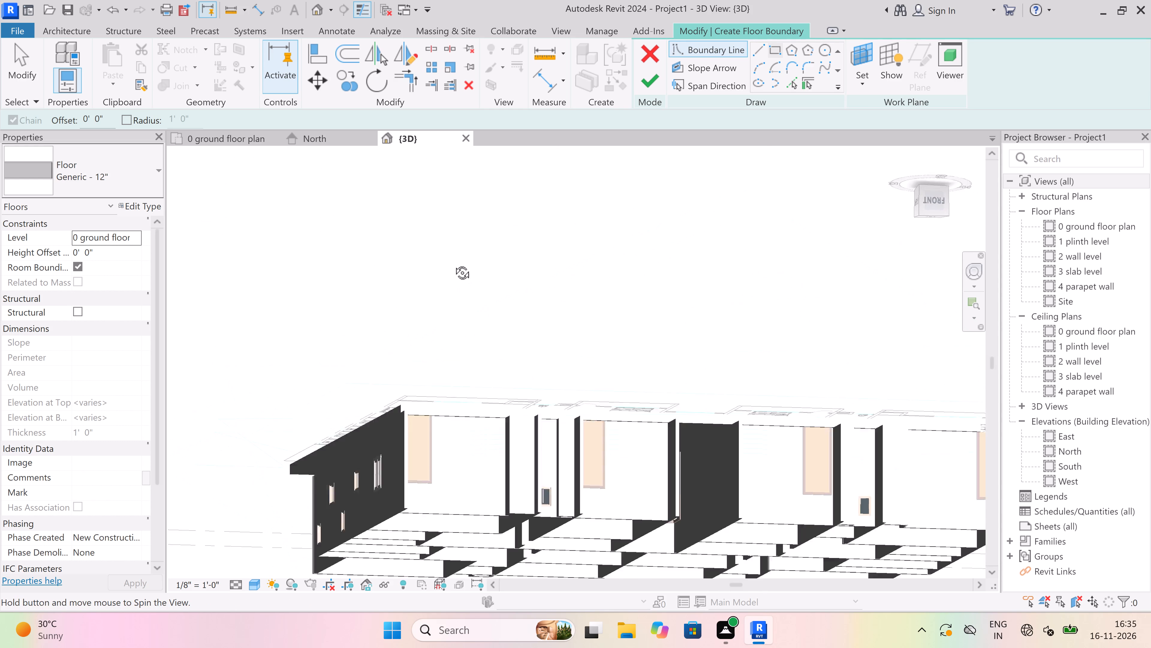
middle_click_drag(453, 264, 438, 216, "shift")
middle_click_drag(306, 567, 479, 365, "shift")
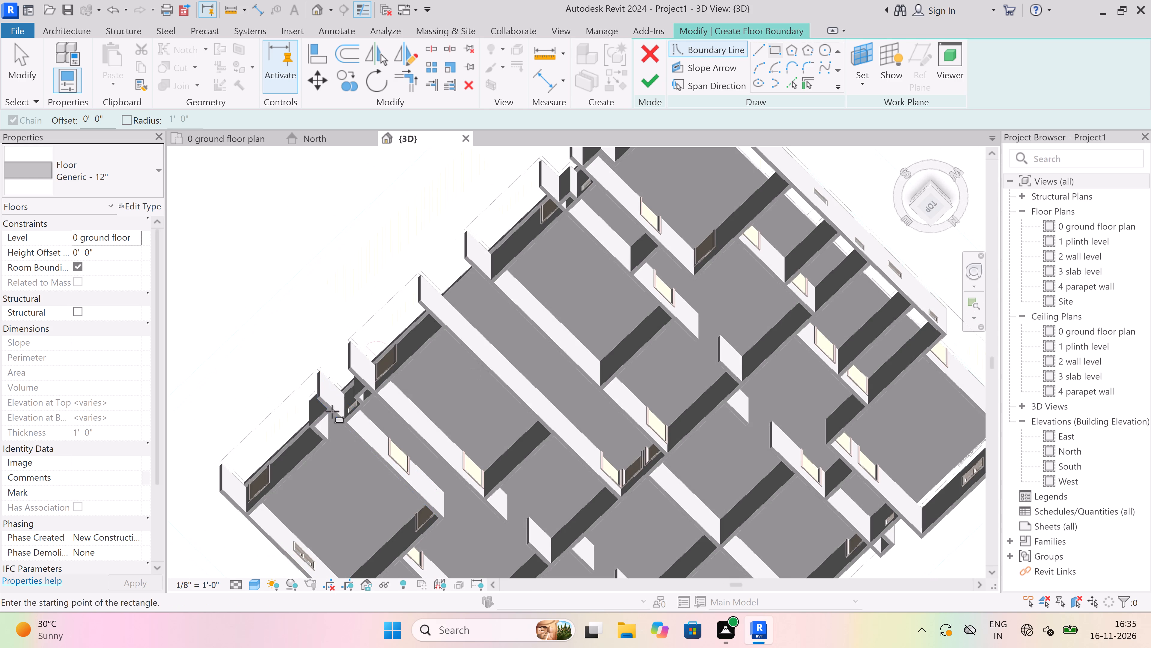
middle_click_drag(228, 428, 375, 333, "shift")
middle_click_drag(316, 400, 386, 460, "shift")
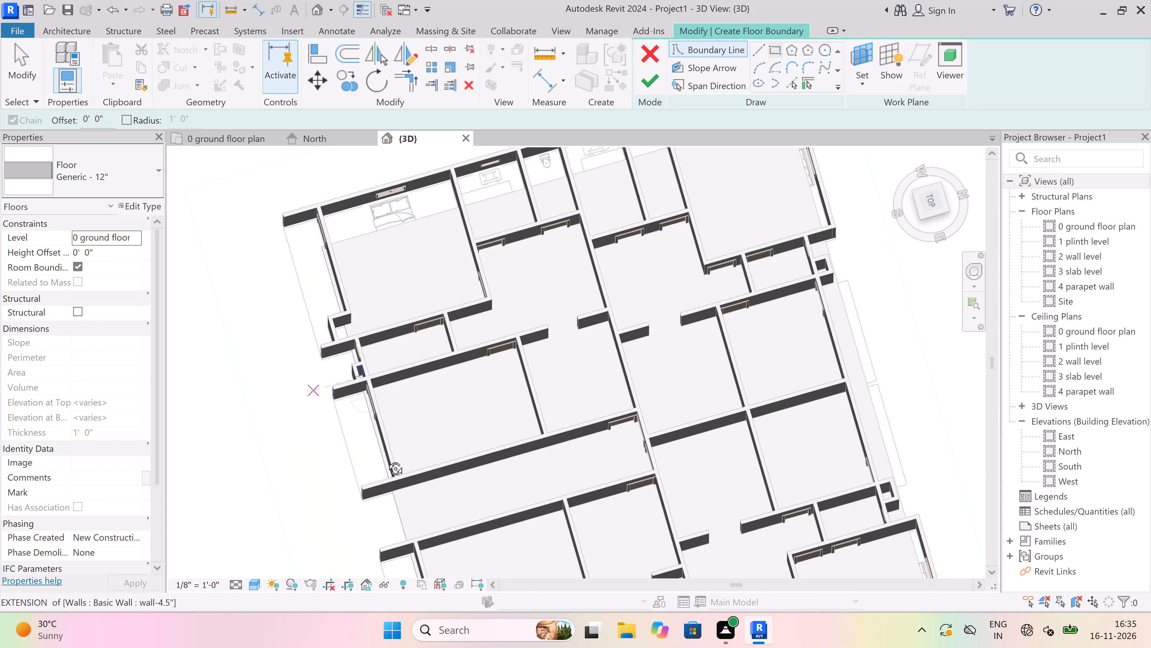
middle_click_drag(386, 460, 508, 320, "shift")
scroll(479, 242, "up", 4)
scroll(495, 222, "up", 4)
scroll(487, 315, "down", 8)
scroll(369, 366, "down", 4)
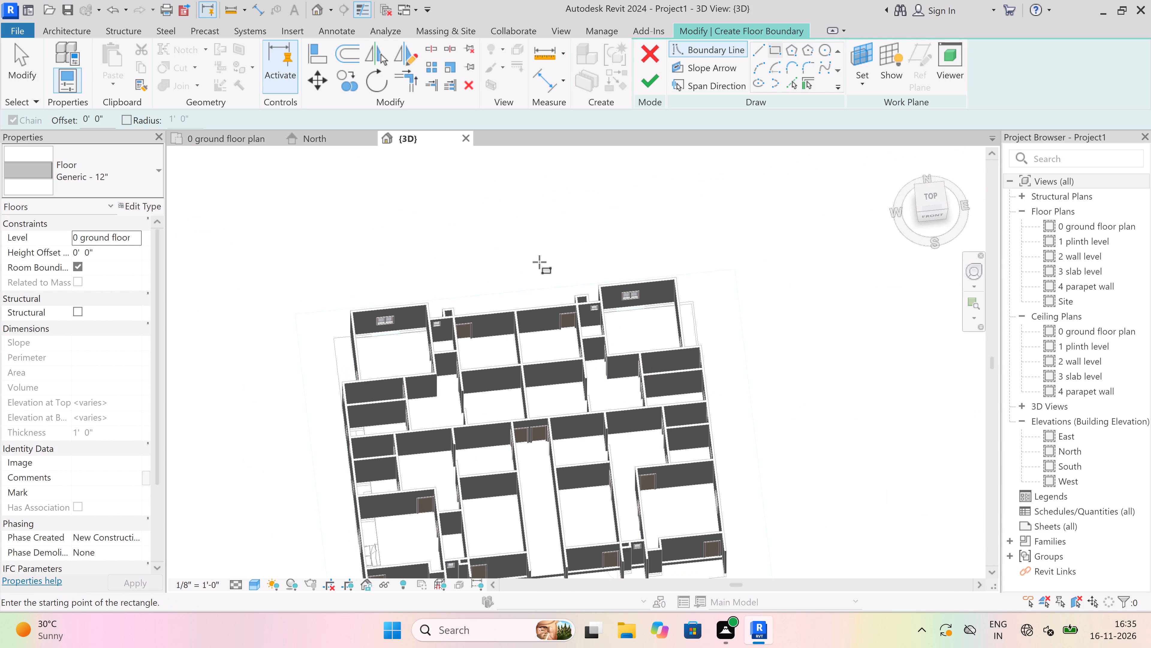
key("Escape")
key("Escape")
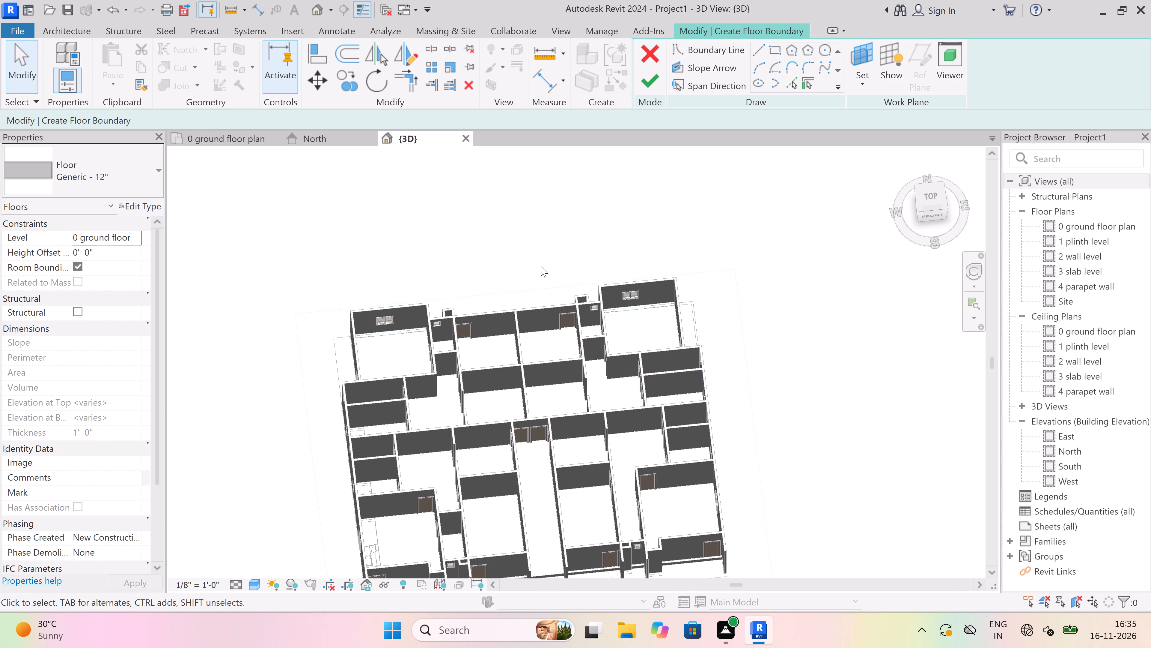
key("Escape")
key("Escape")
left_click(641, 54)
Examine the floor slab's coverage of the whole building footprint in 3D from above.
scroll(539, 338, "down", 5)
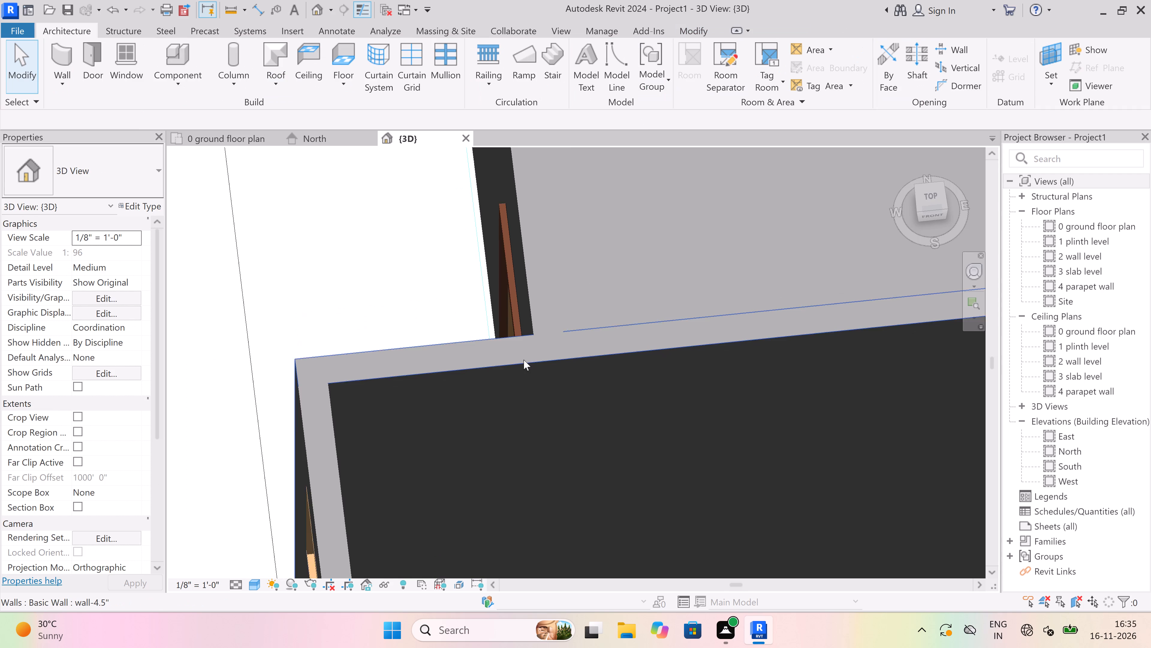
scroll(524, 360, "down", 8)
scroll(412, 381, "down", 9)
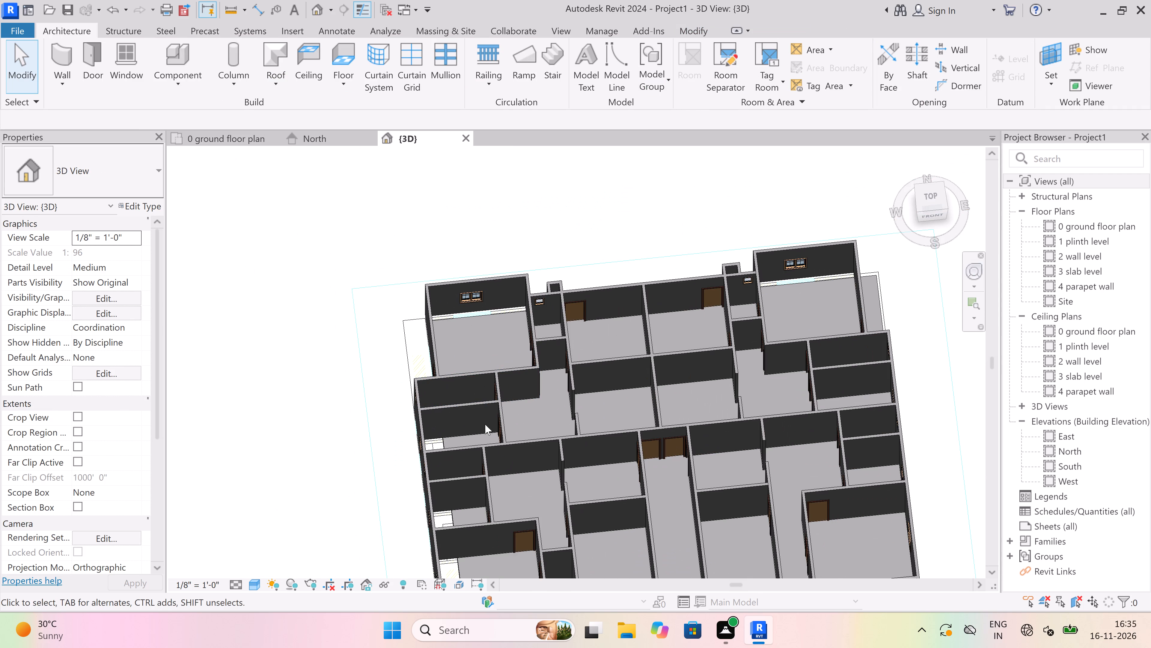
key("Escape")
scroll(479, 288, "up", 3)
scroll(299, 341, "down", 3)
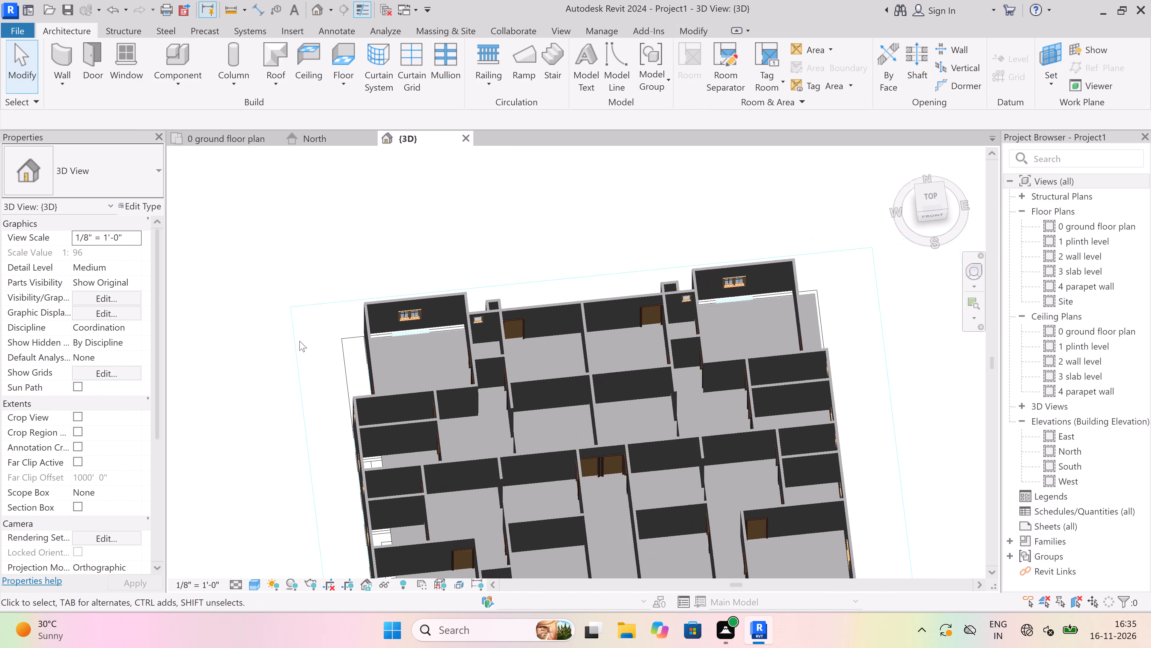
scroll(299, 341, "down", 4)
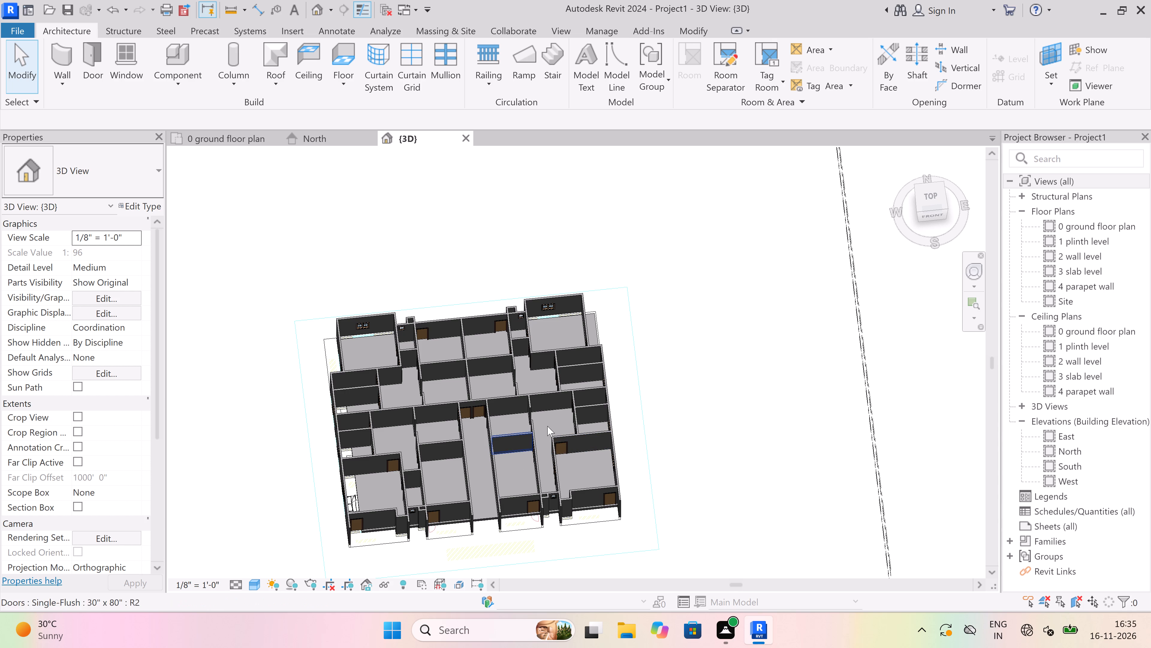
middle_click_drag(691, 438, 388, 521, "shift")
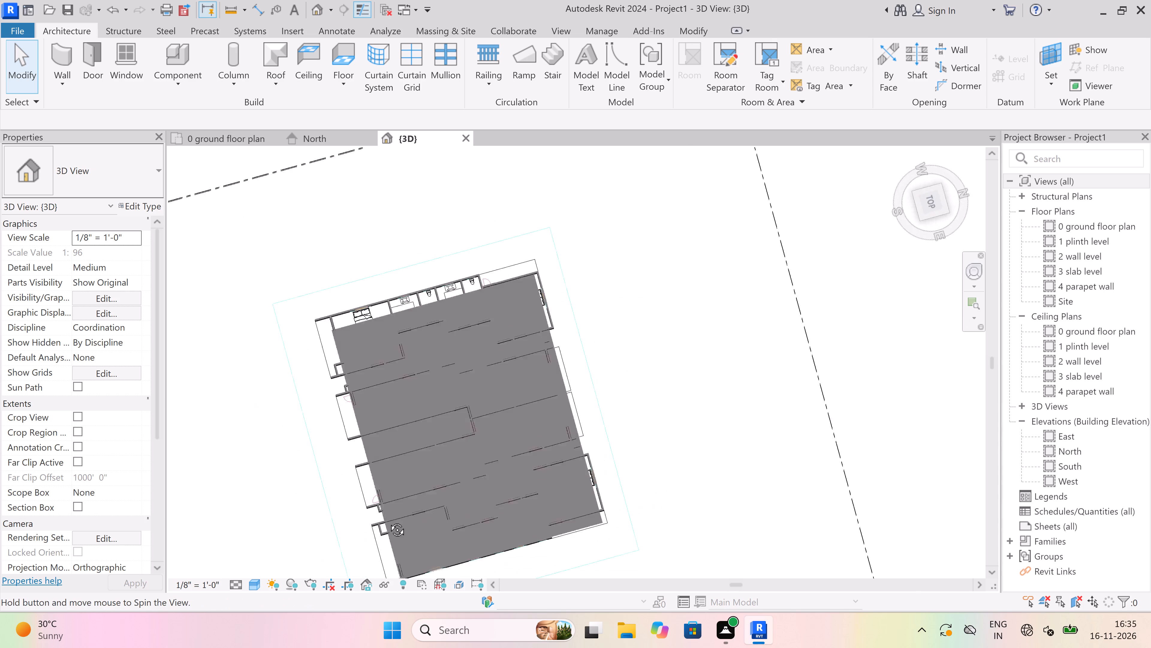
middle_click_drag(388, 521, 257, 440, "shift")
scroll(257, 440, "down", 1, "shift")
Examine the floor slab's edge at the small wall recesses along the building's south side in 3D.
scroll(371, 316, "up", 17)
scroll(356, 403, "up", 4)
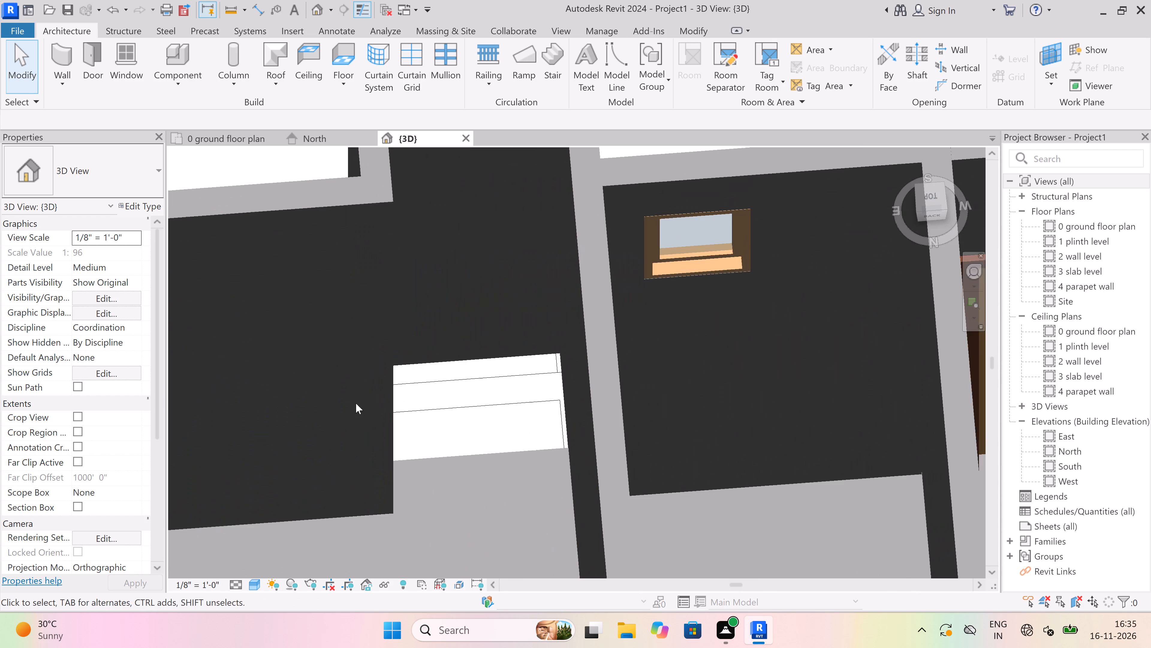
scroll(356, 403, "up", 2)
scroll(356, 403, "down", 4)
middle_click_drag(393, 328, 378, 433)
scroll(384, 416, "down", 4)
scroll(446, 327, "up", 7)
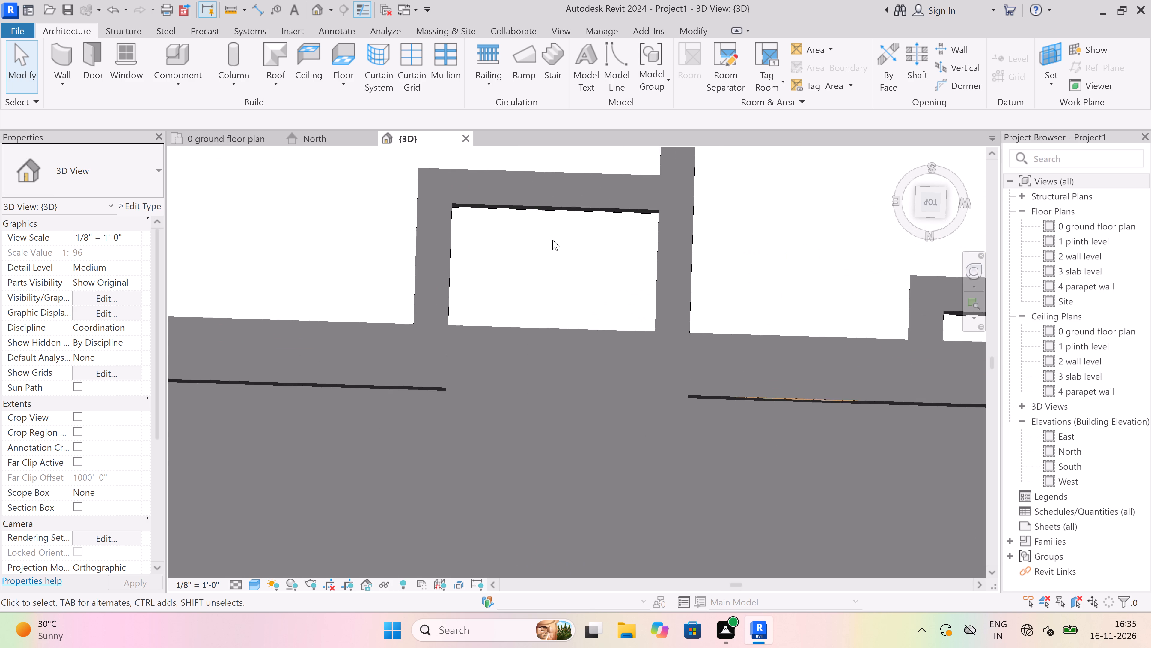
scroll(552, 240, "up", 3)
middle_click_drag(483, 334, 475, 281, "shift")
scroll(472, 303, "down", 3)
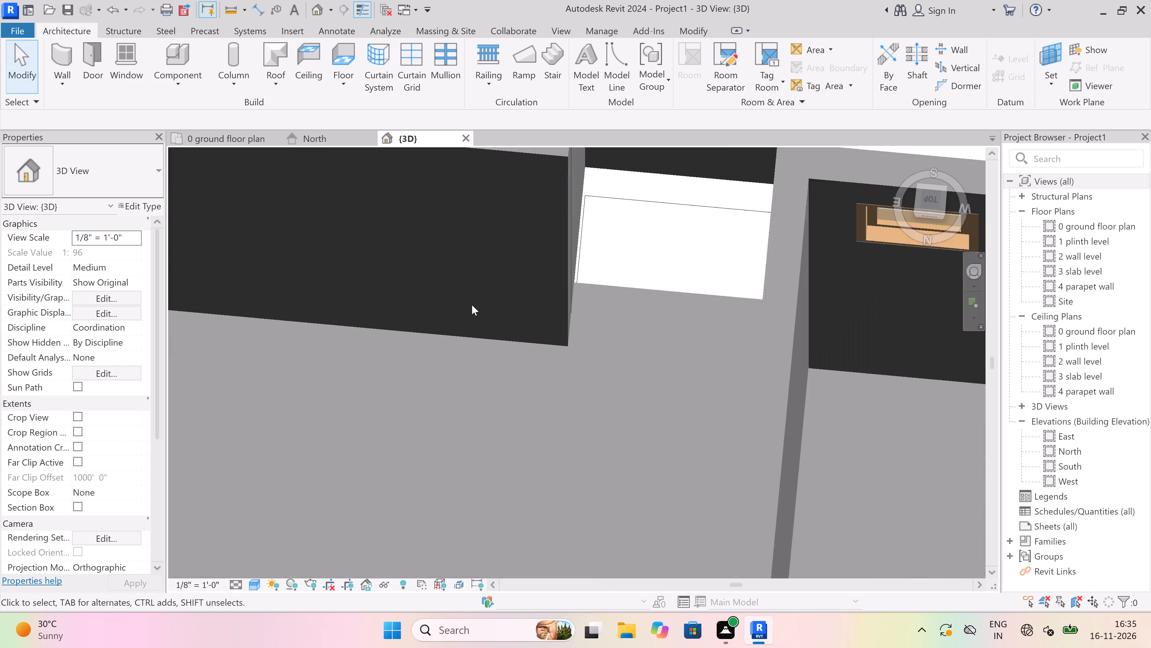
scroll(472, 305, "down", 4)
scroll(612, 222, "up", 9)
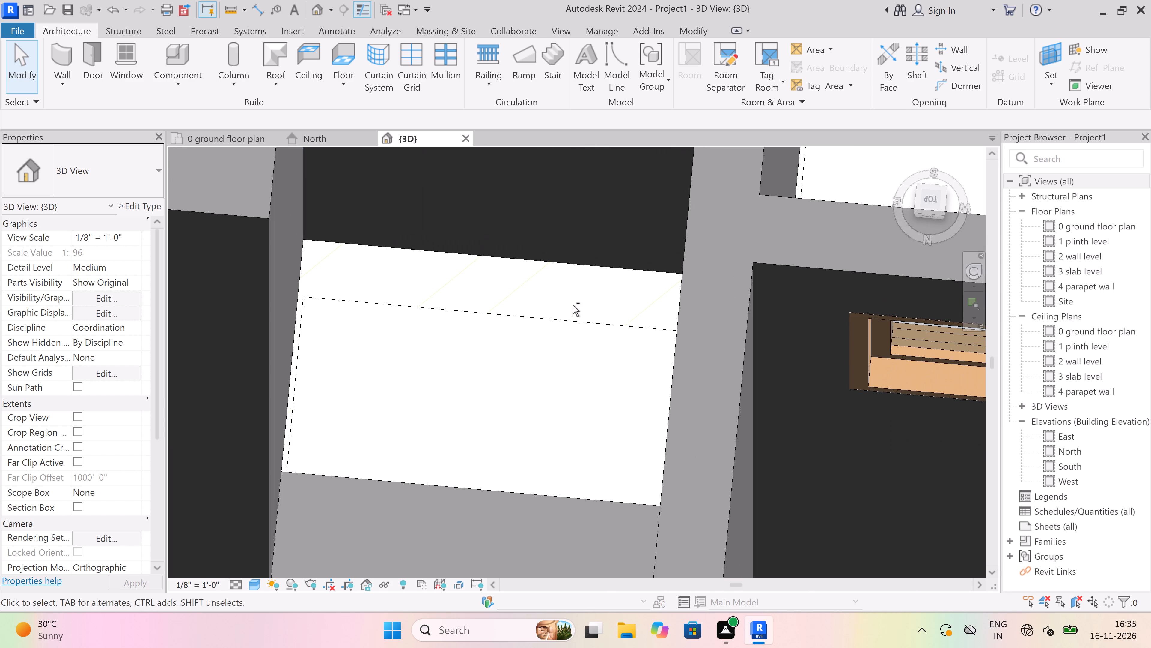
middle_click_drag(579, 329, 617, 360, "shift")
scroll(617, 360, "down", 12)
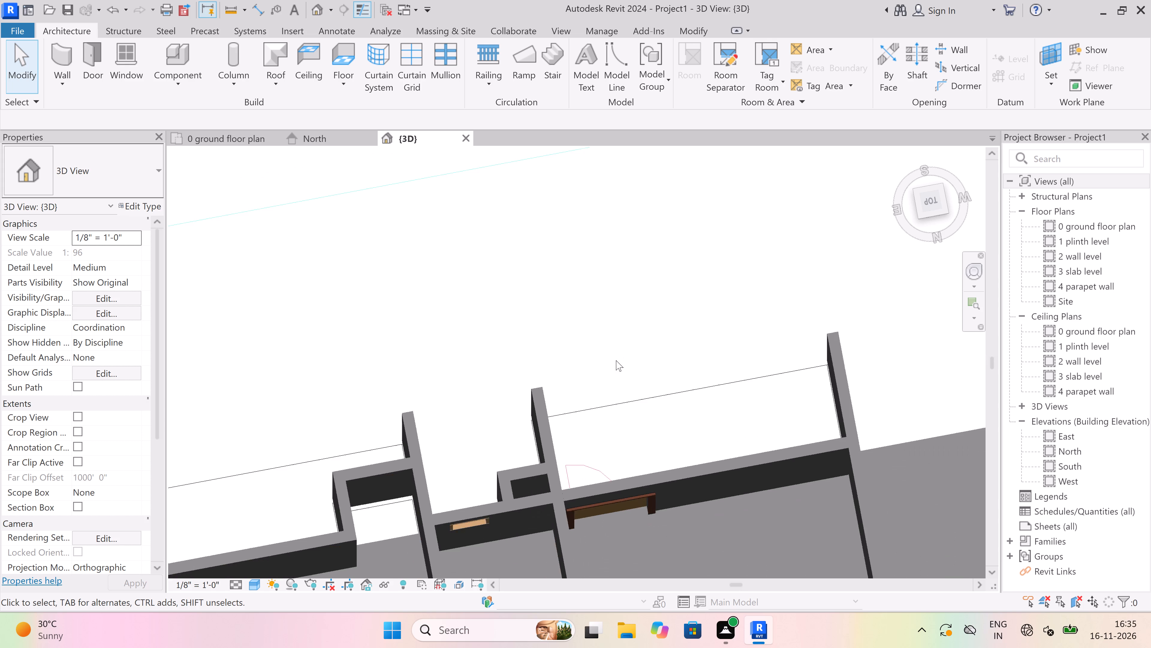
scroll(616, 360, "down", 2)
scroll(428, 504, "up", 5)
scroll(401, 556, "up", 3)
scroll(422, 492, "up", 4)
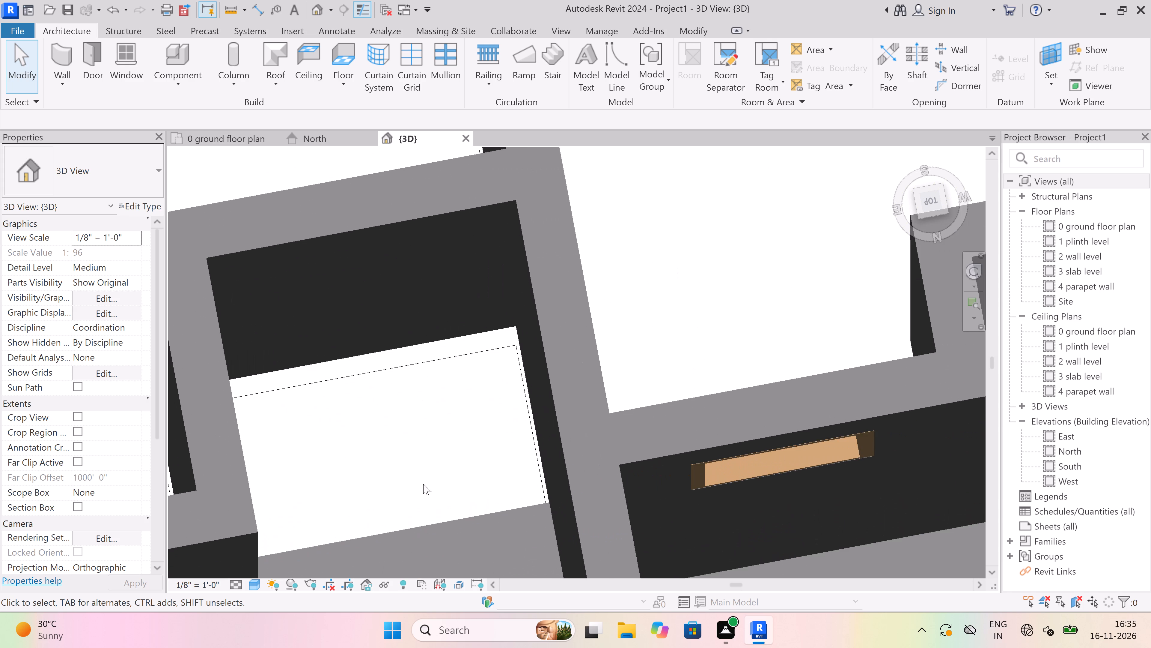
Start a new floor and duplicate the Generic - 12" floor type under the name 6".
left_click(277, 85)
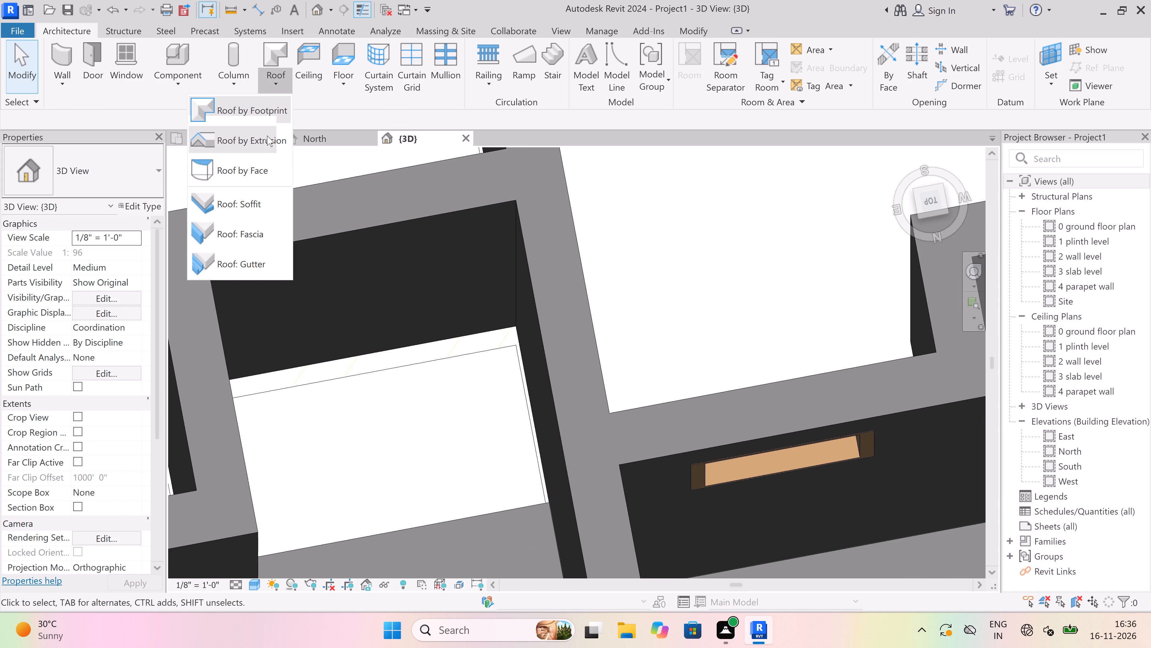
left_click(339, 82)
left_click(331, 107)
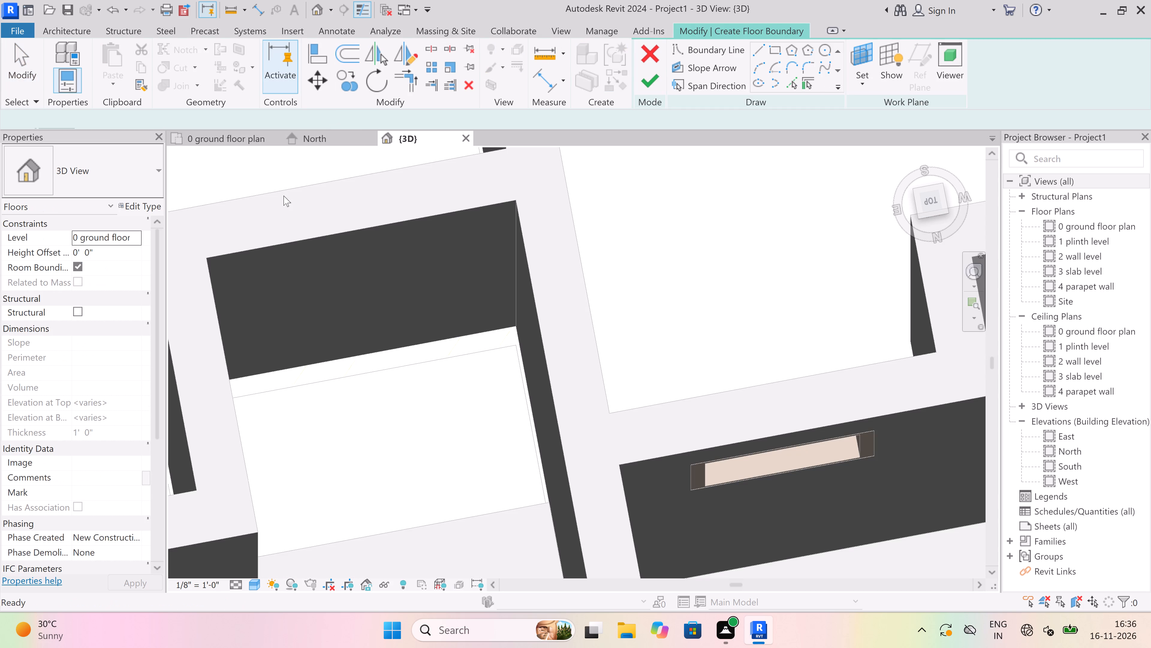
left_click(150, 202)
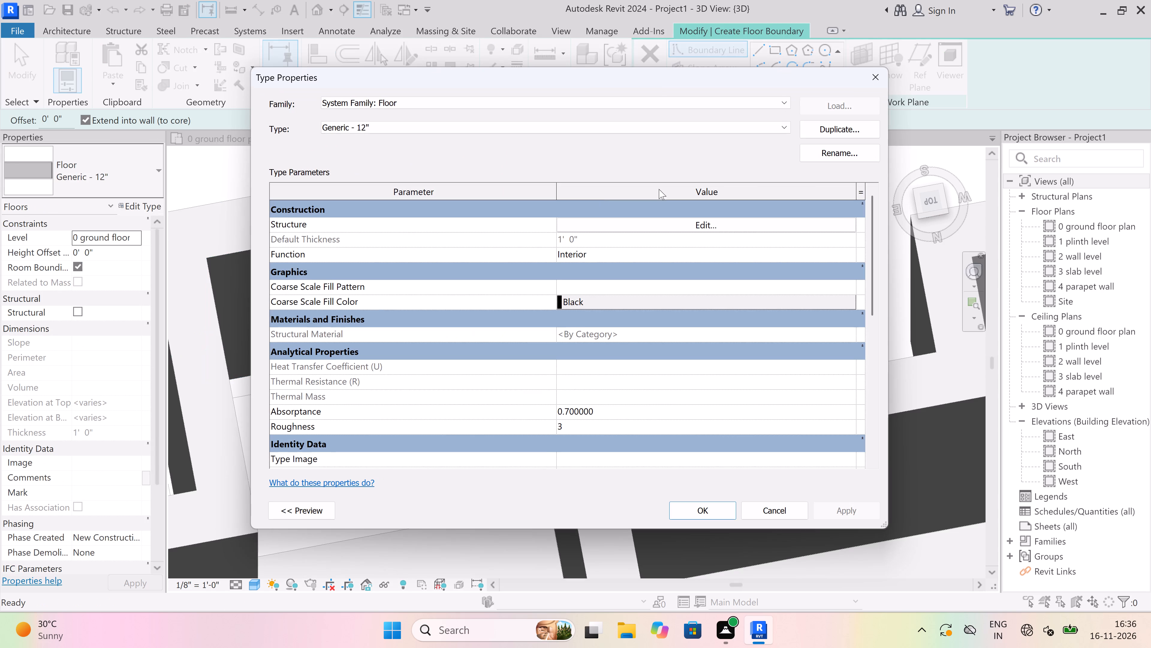
left_click(825, 121)
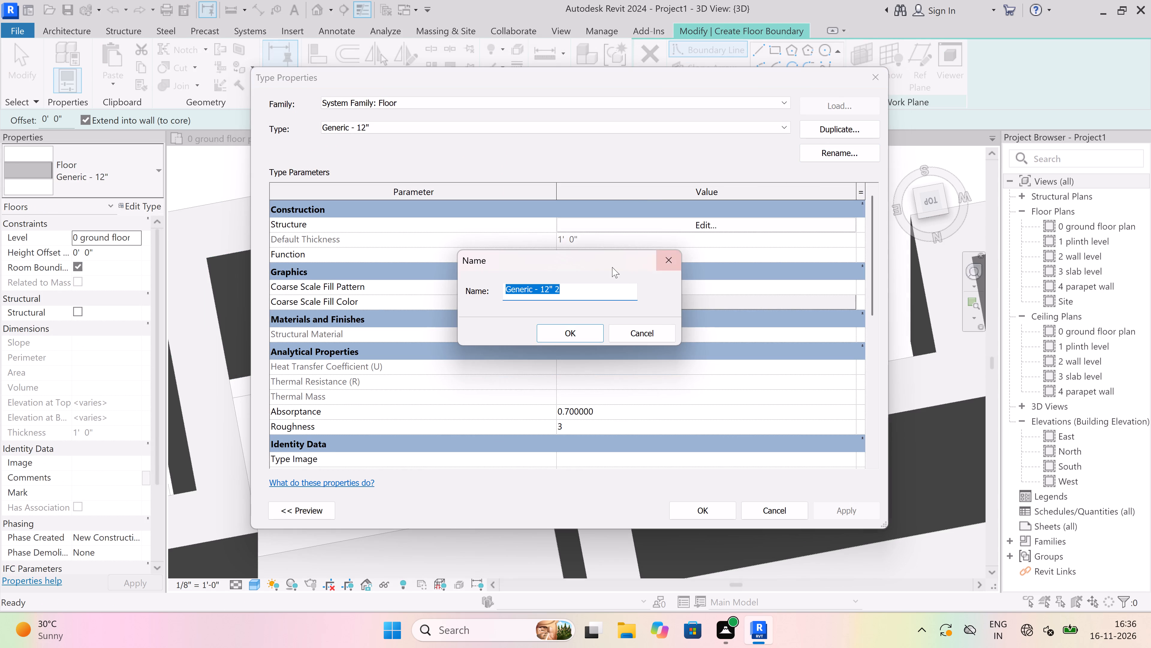
key("BackSpace")
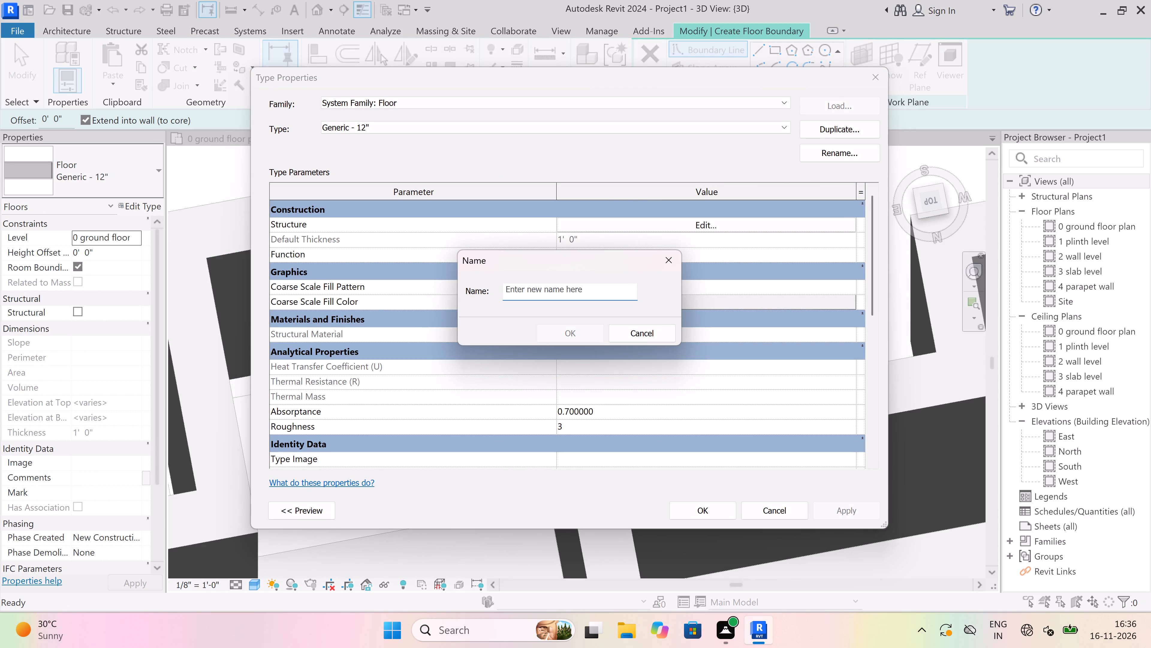
type("6\"")
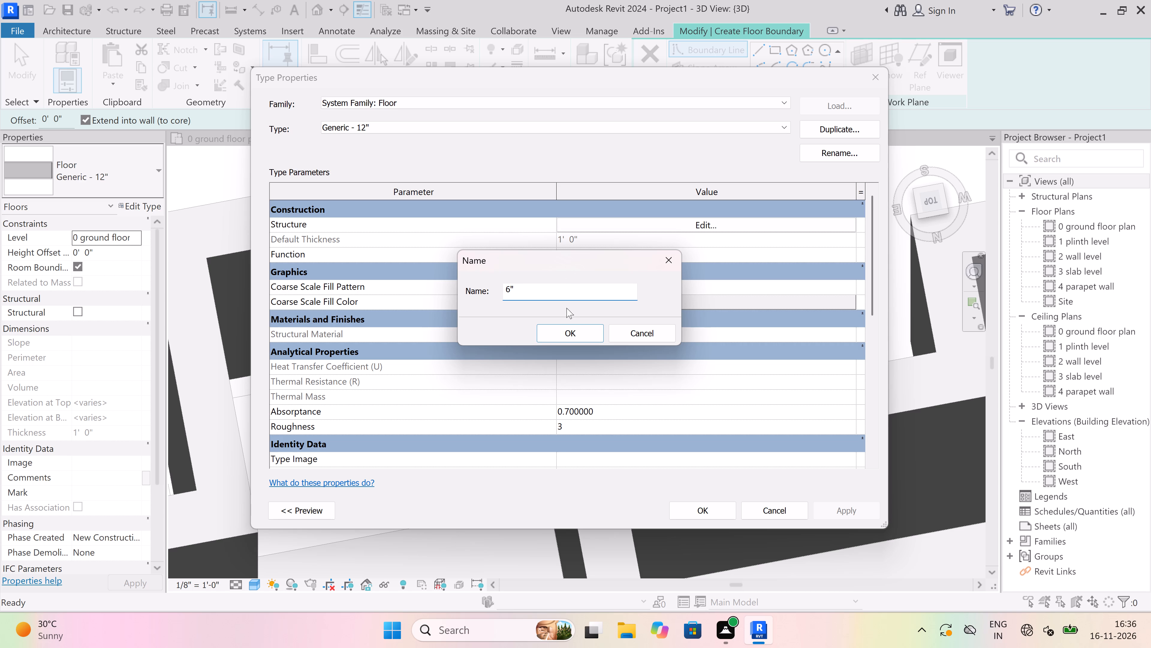
left_click(562, 333)
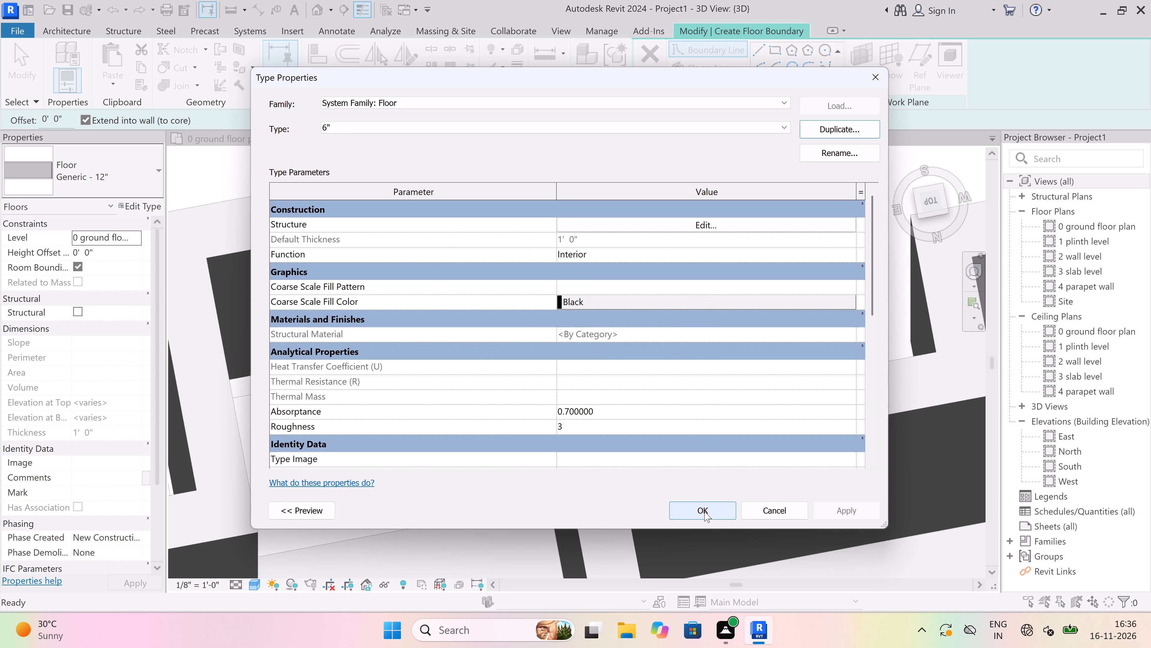
left_click(703, 512)
Create a 6" type floor with a rectangular boundary filling the wall recess of the south-east bedroom, corner to corner.
scroll(489, 334, "up", 3)
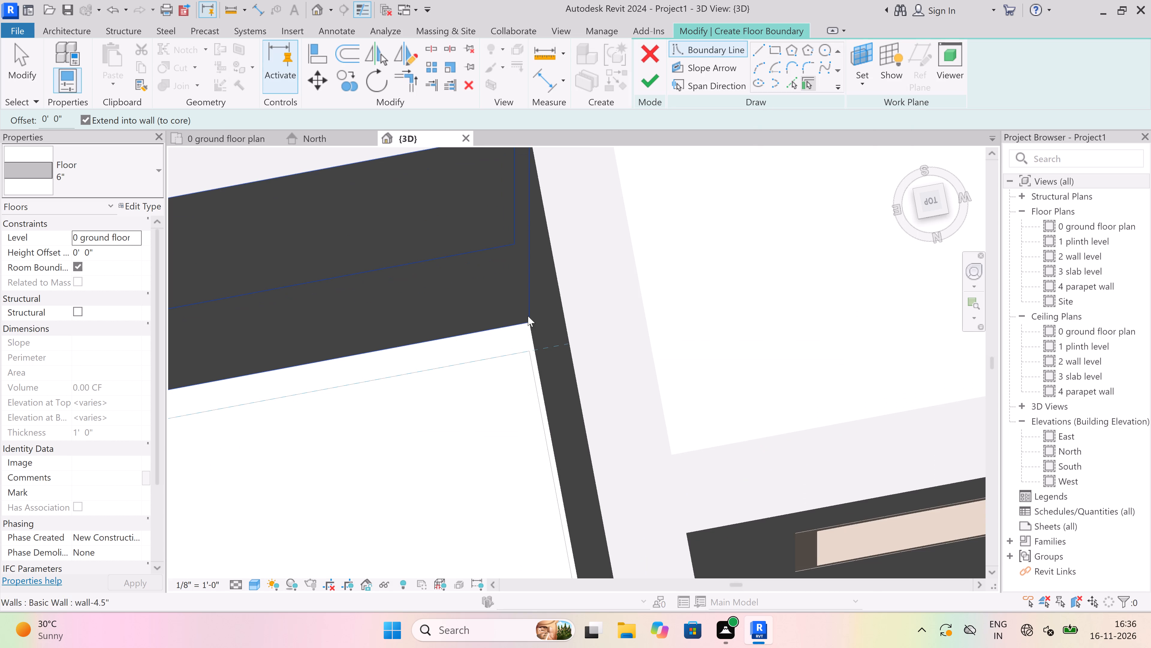
left_click(776, 47)
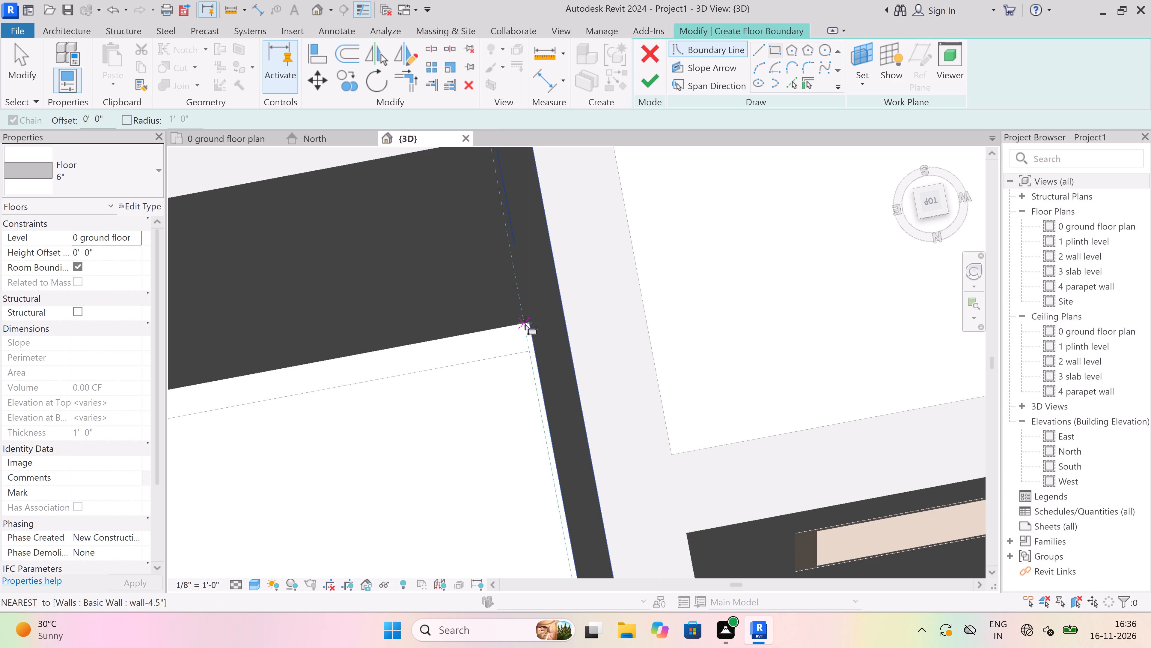
scroll(525, 323, "up", 14)
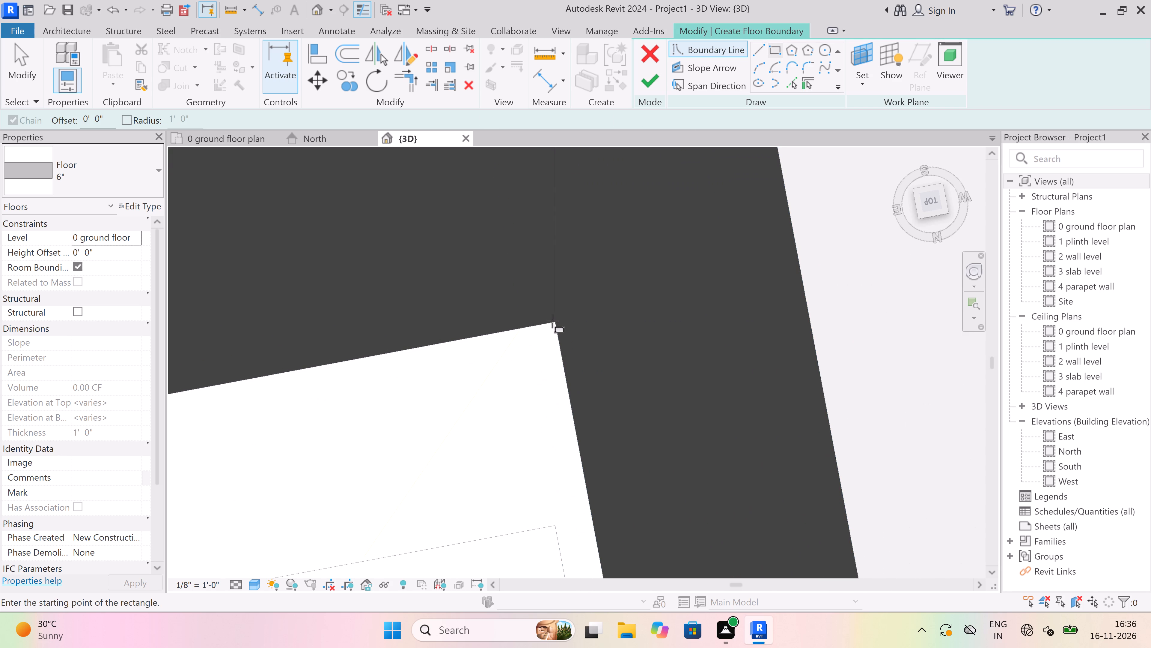
left_click(552, 324)
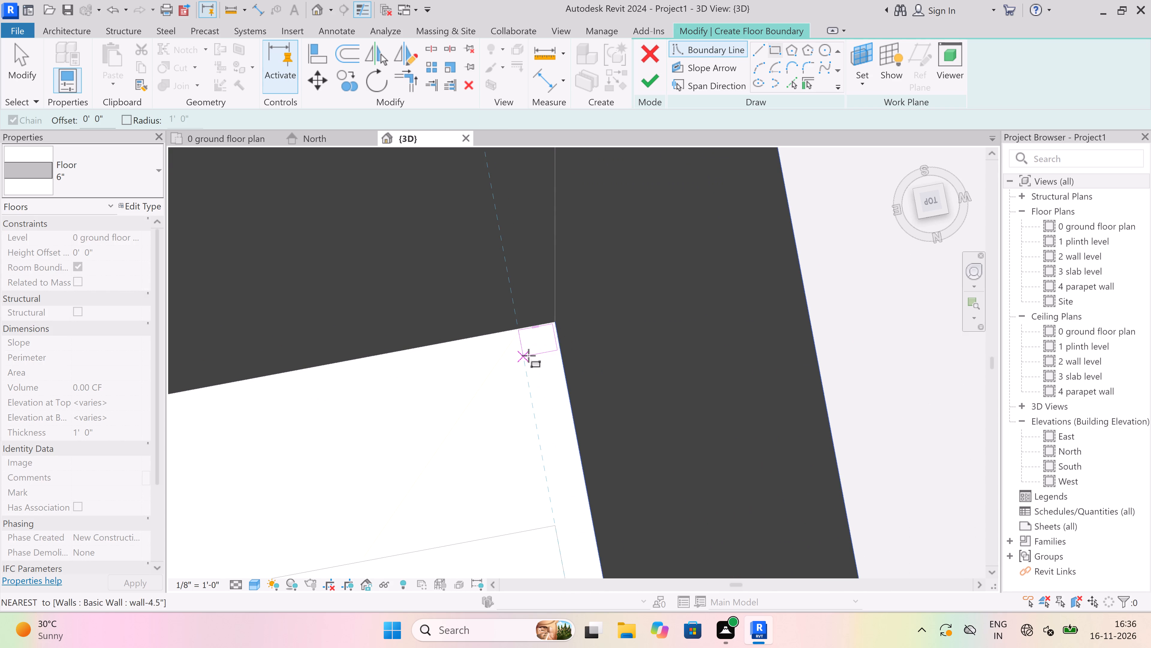
scroll(528, 355, "down", 20)
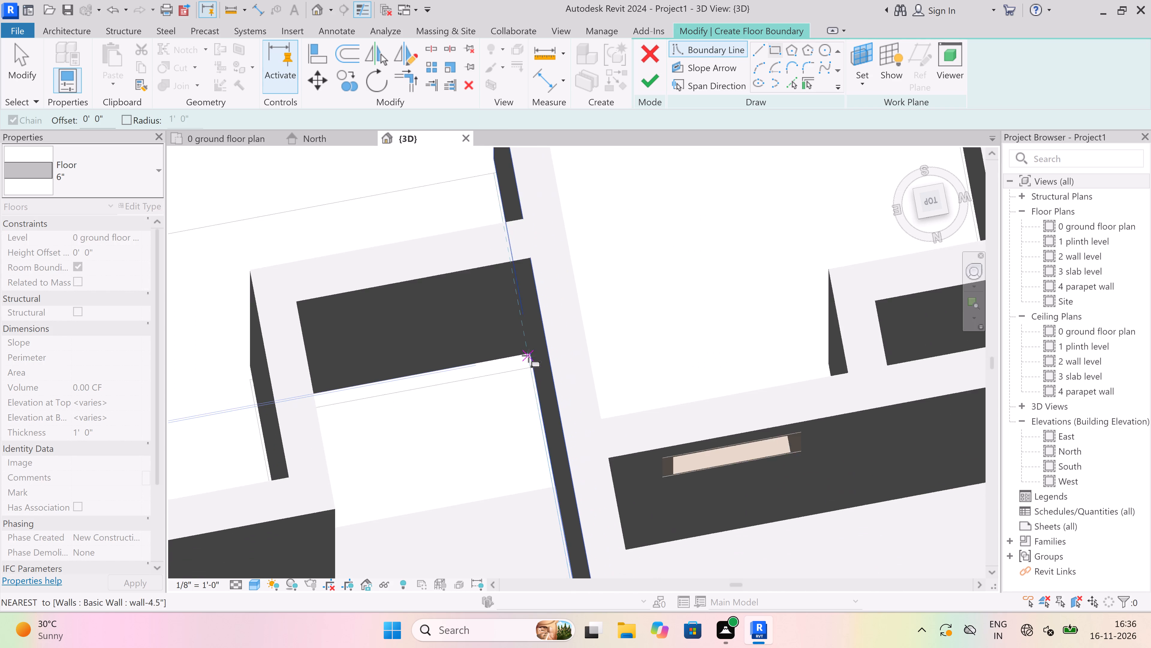
scroll(528, 355, "down", 2)
scroll(444, 426, "up", 5)
scroll(385, 496, "up", 3)
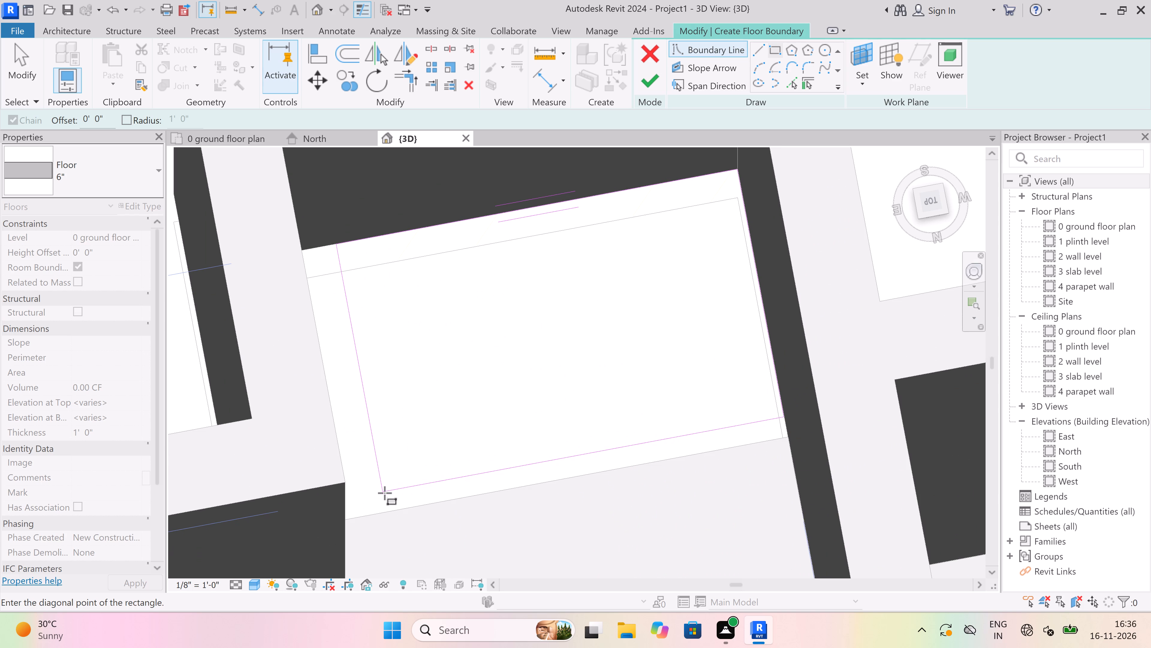
middle_click_drag(385, 492, 368, 502, "shift")
scroll(368, 502, "down", 6)
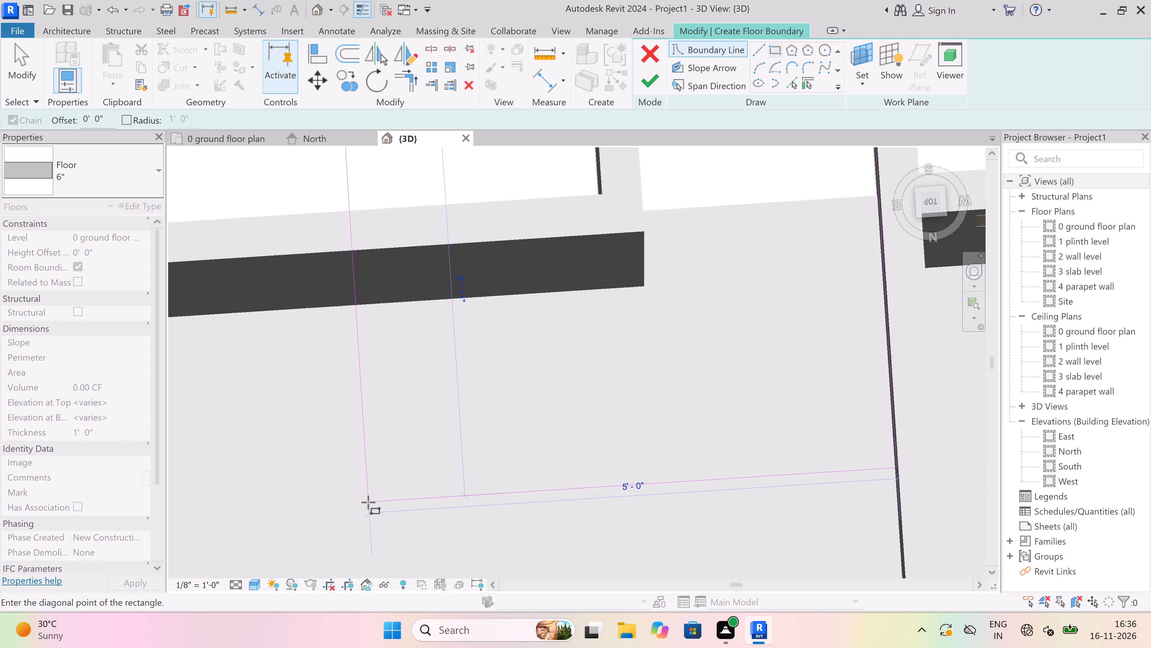
scroll(368, 502, "down", 7)
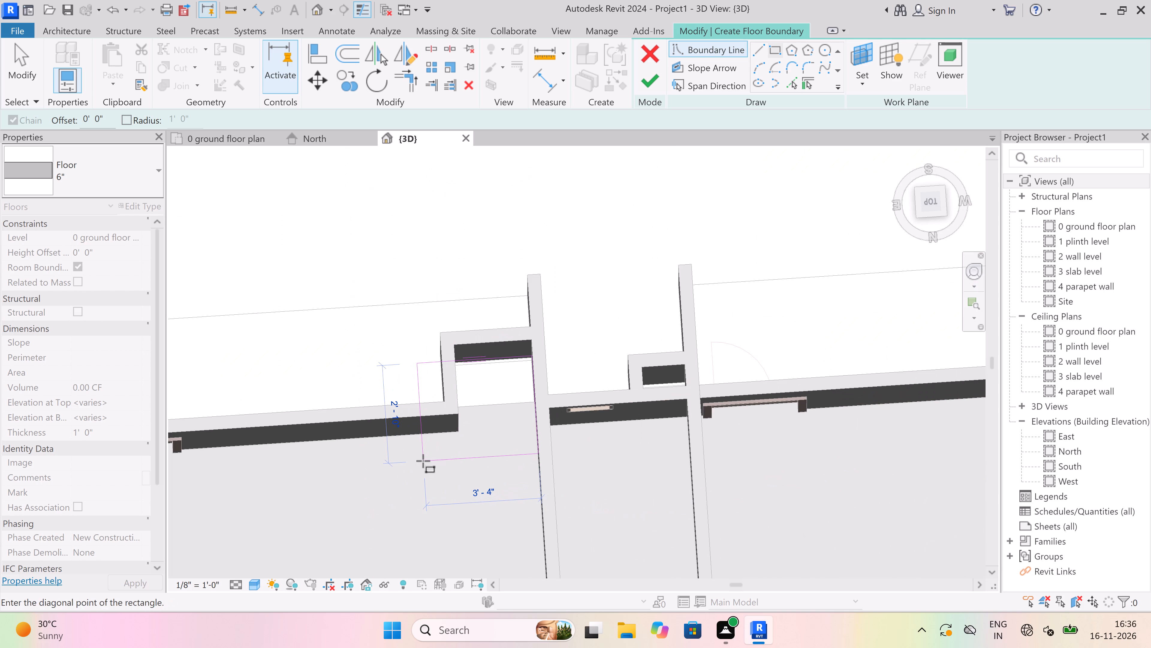
middle_click_drag(459, 450, 430, 453, "shift")
scroll(430, 453, "down", 5)
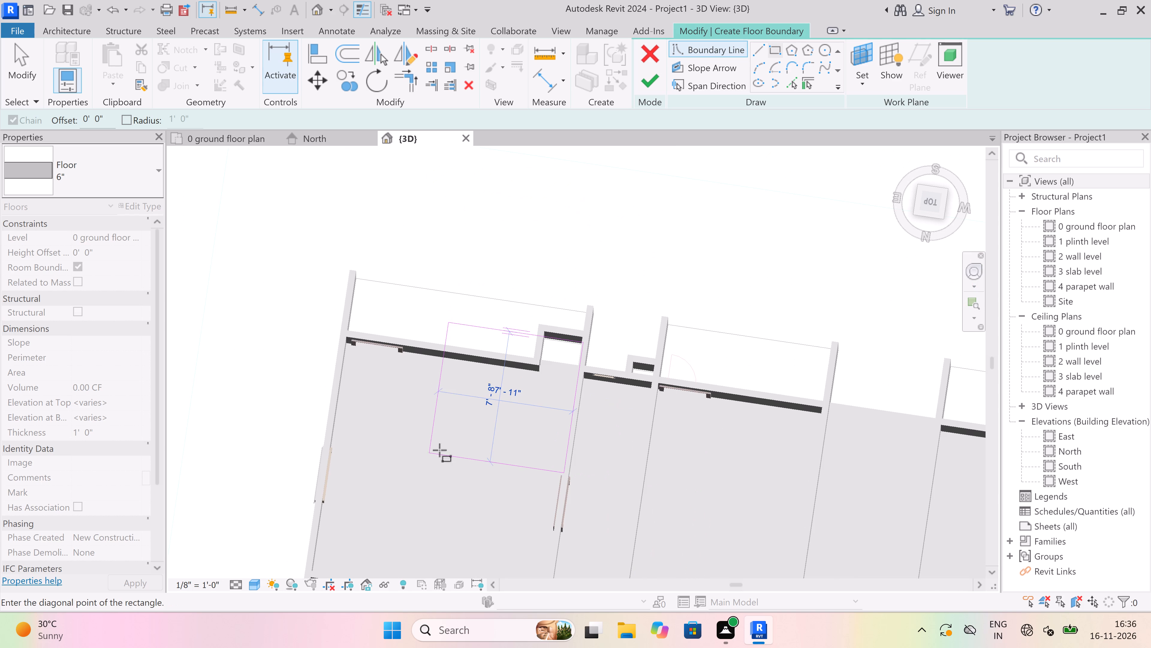
scroll(573, 355, "up", 17)
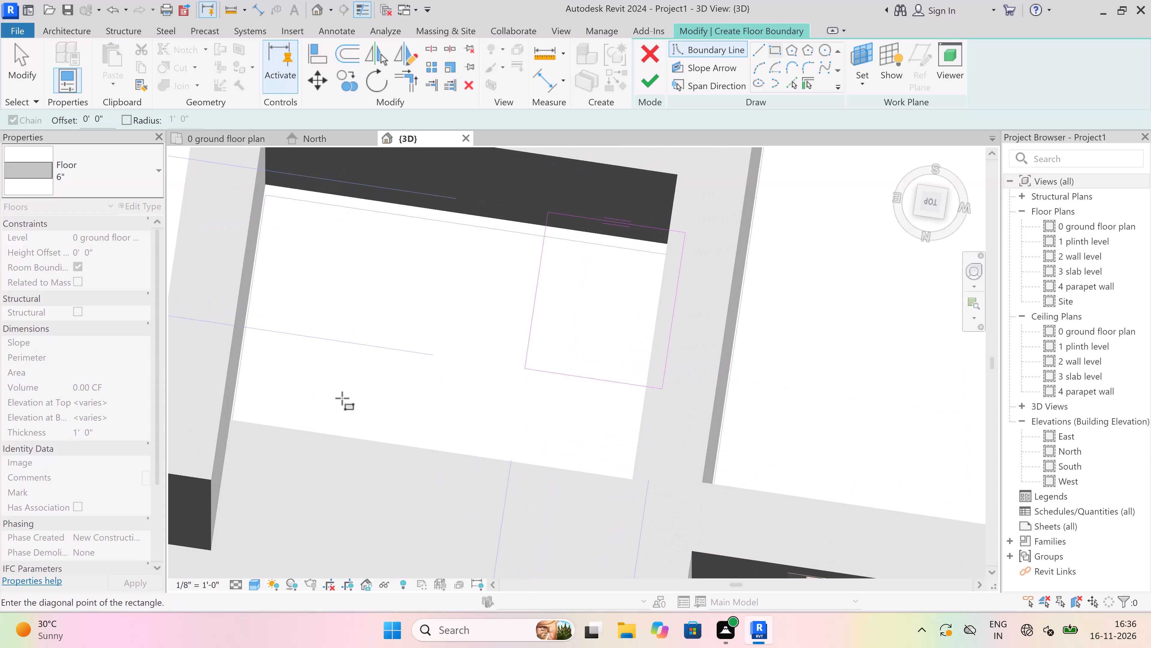
scroll(259, 426, "up", 4)
scroll(223, 420, "up", 4)
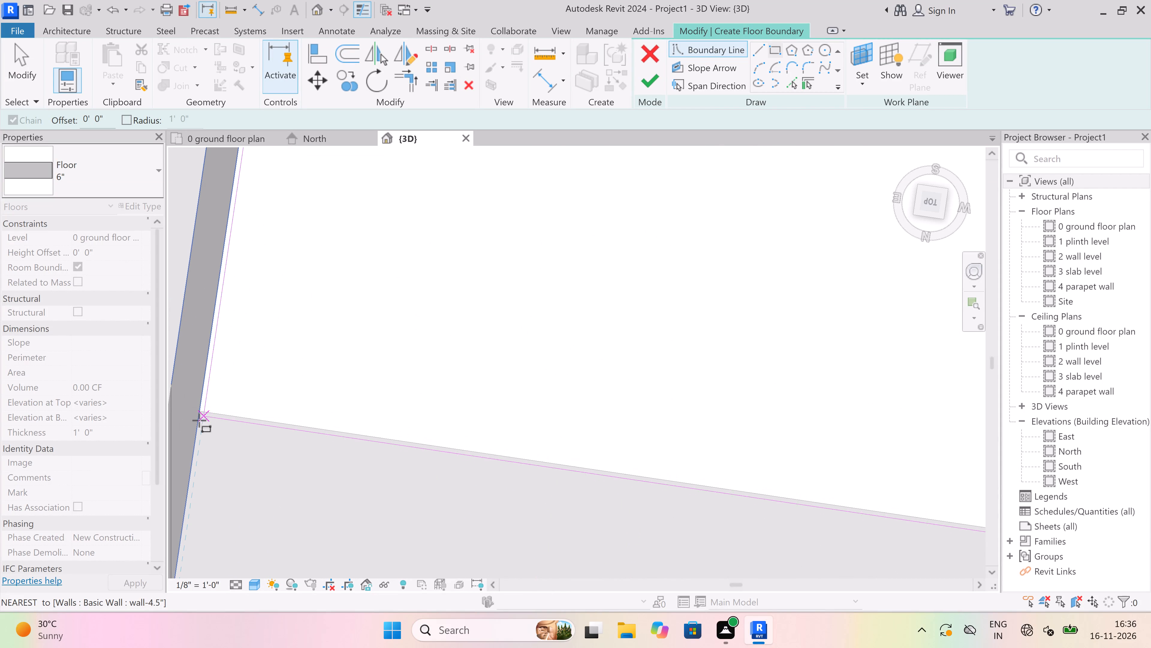
scroll(194, 411, "up", 13)
scroll(233, 402, "up", 5)
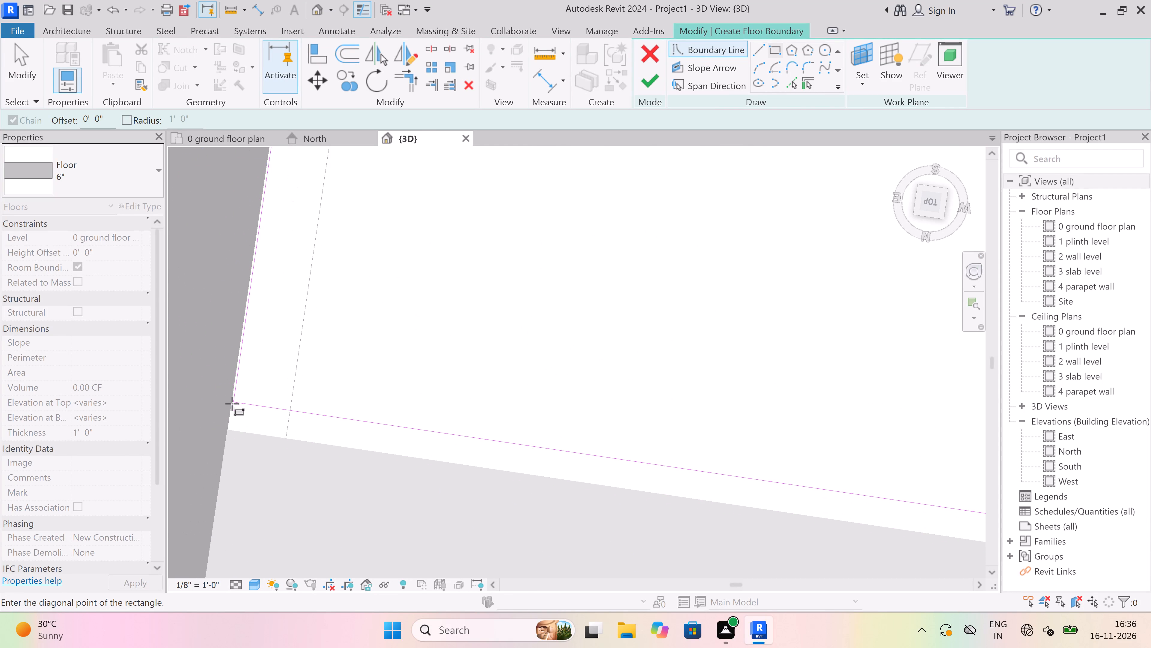
left_click(228, 432)
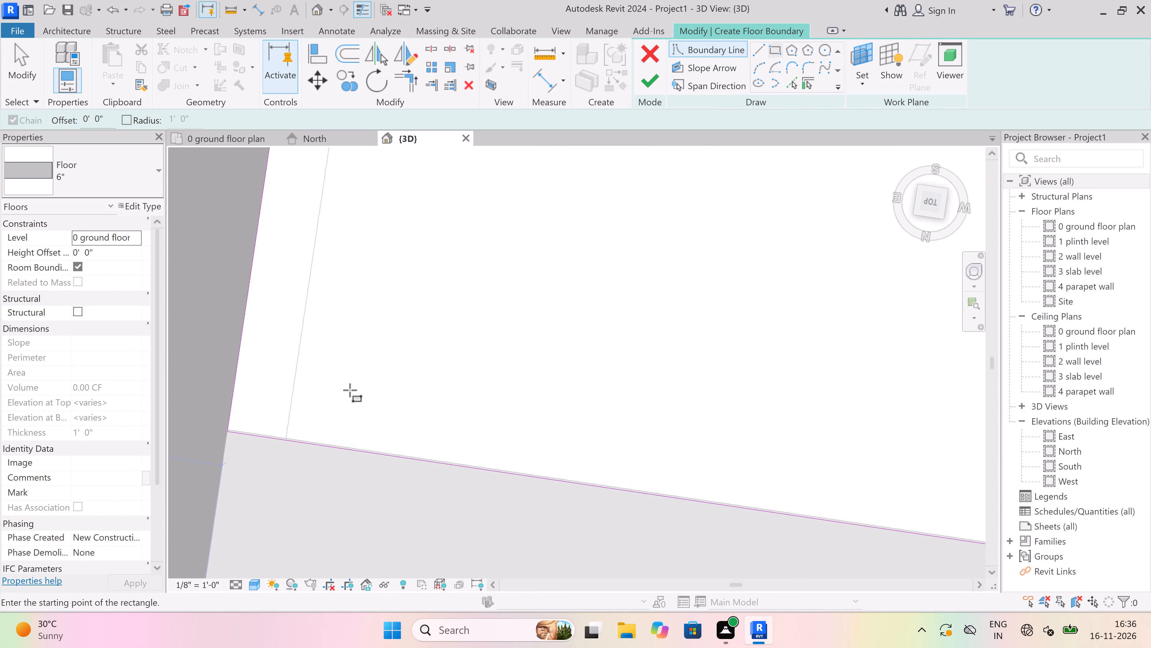
scroll(350, 390, "down", 1)
left_click(648, 77)
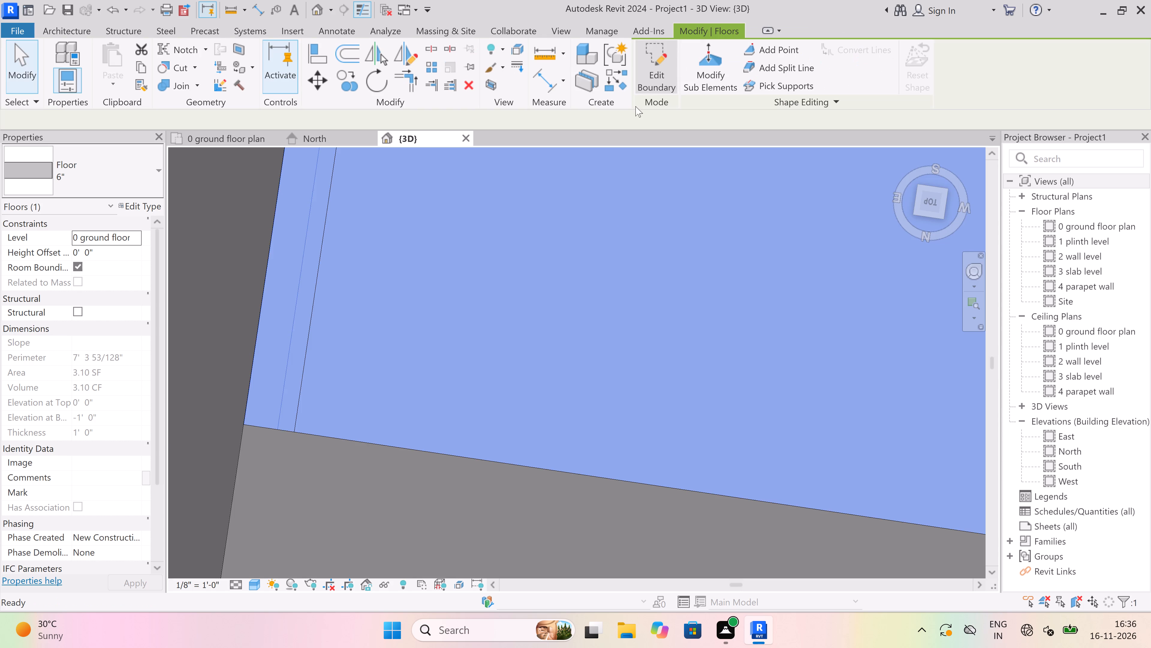
scroll(580, 359, "down", 4)
key("Escape")
Examine in 3D how the new recess floor sits against the main floor slab and the surrounding walls.
scroll(561, 381, "down", 6)
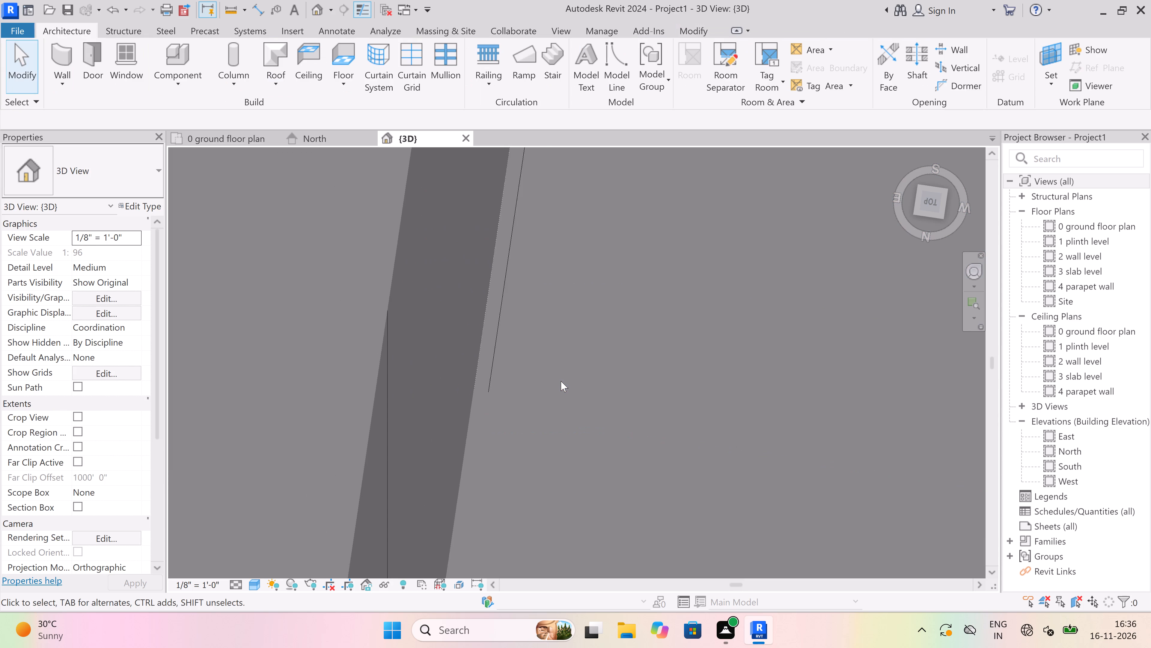
scroll(561, 381, "down", 3)
scroll(519, 381, "down", 5)
scroll(462, 376, "down", 14)
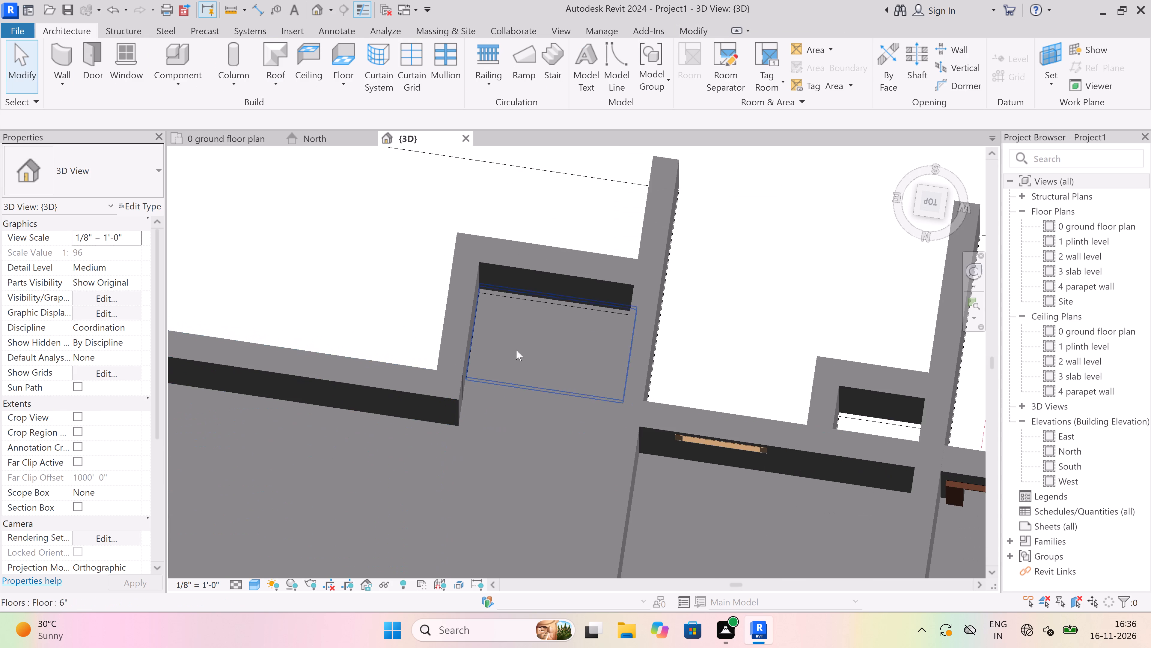
scroll(538, 331, "down", 6)
scroll(543, 365, "down", 10)
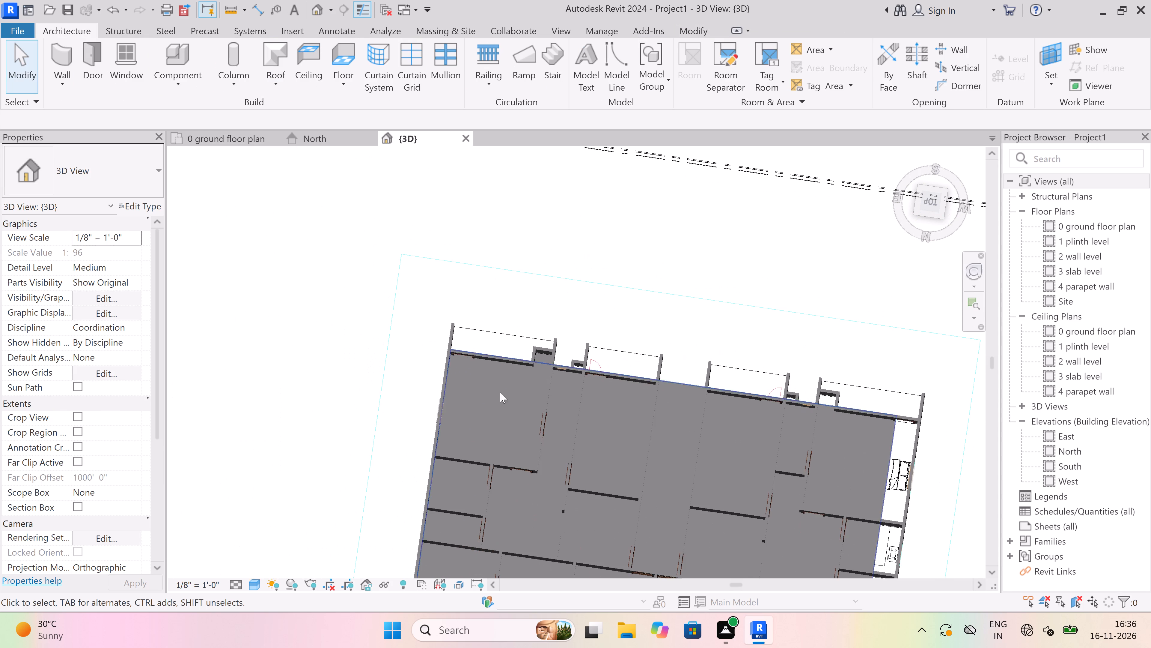
middle_click_drag(391, 416, 497, 307)
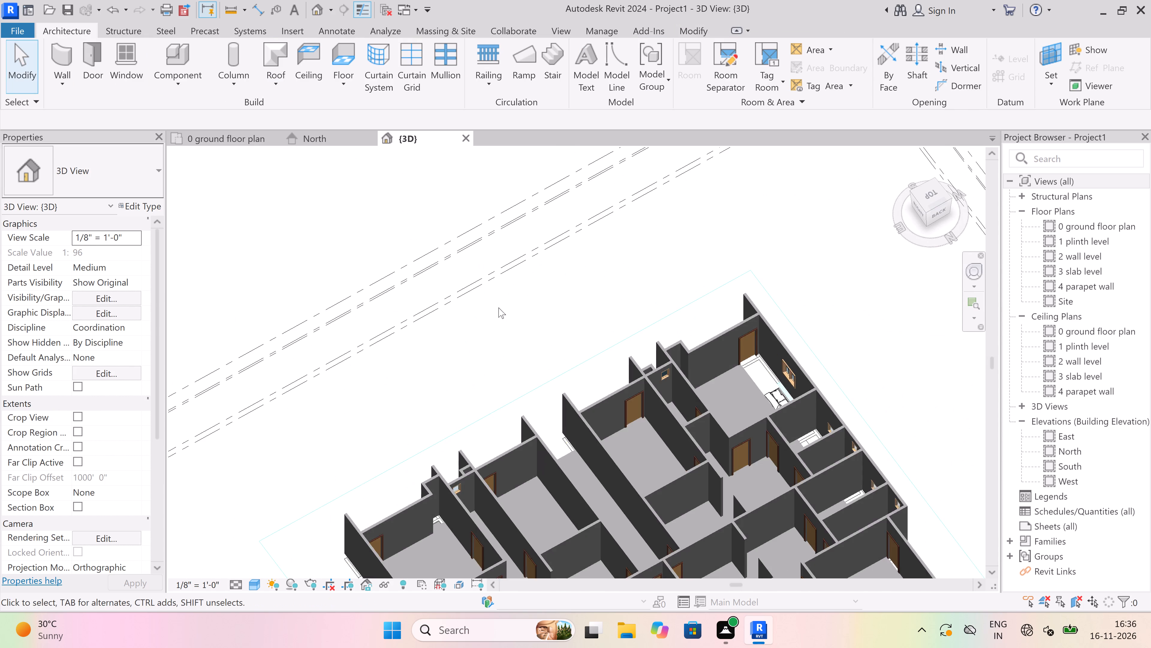
scroll(498, 307, "down", 5)
middle_click_drag(347, 500, 433, 497, "shift")
scroll(484, 457, "up", 2)
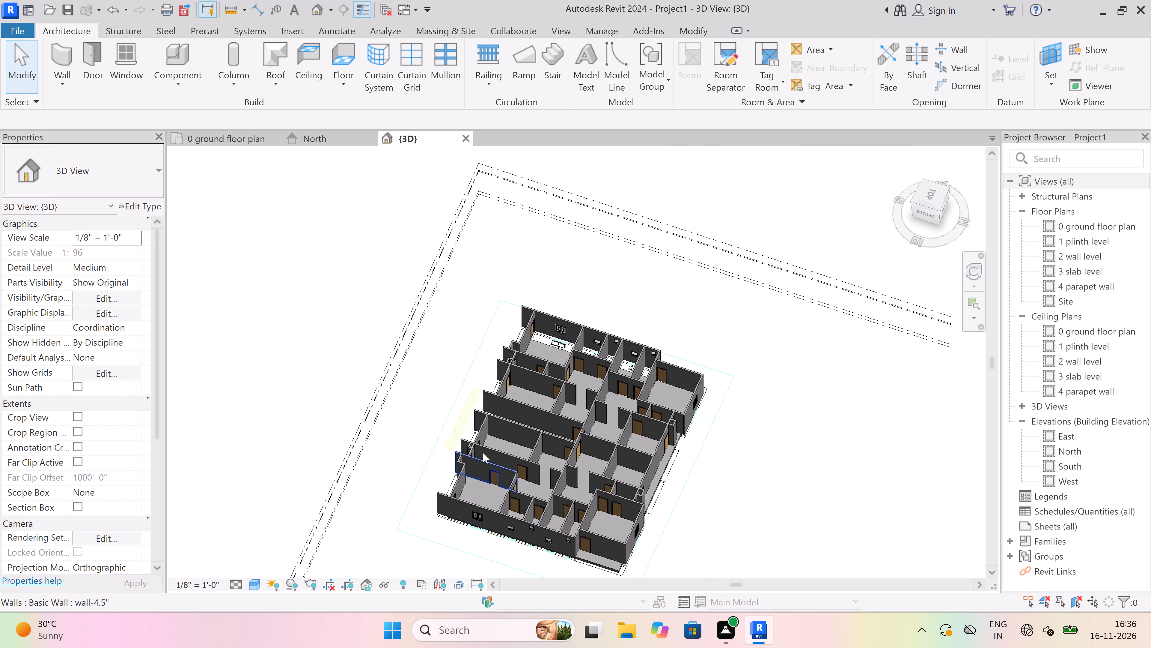
scroll(483, 453, "up", 5)
scroll(478, 456, "down", 1, "shift")
middle_click_drag(478, 456, 417, 465, "shift")
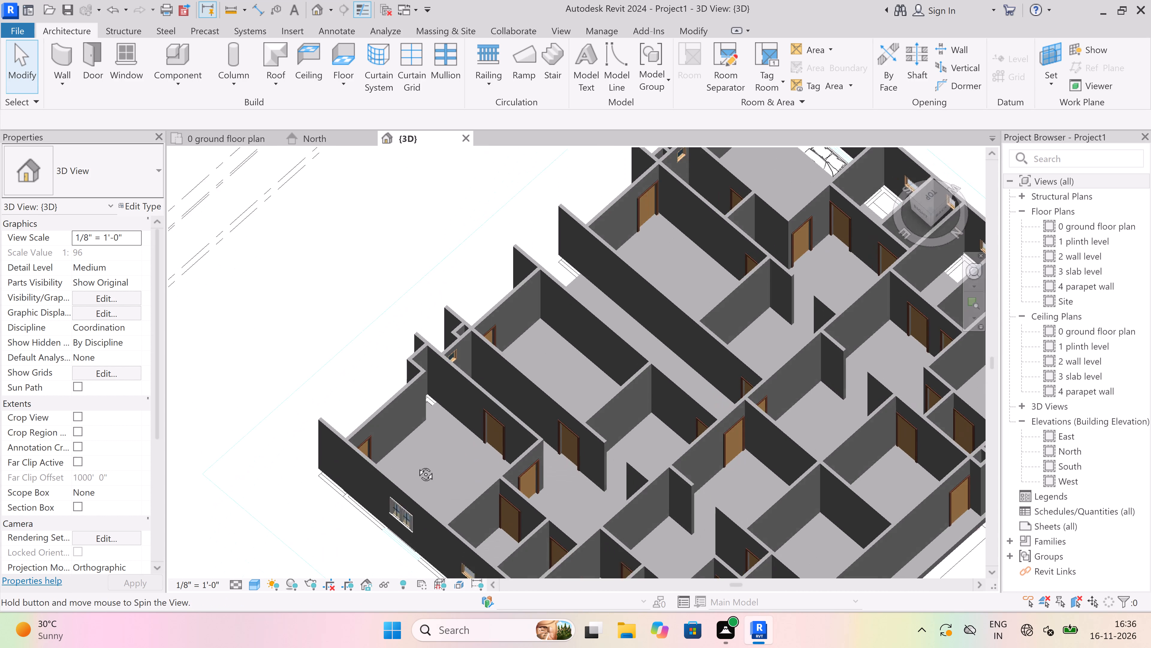
middle_click_drag(417, 465, 344, 448, "shift")
scroll(575, 233, "up", 3)
scroll(514, 219, "up", 5)
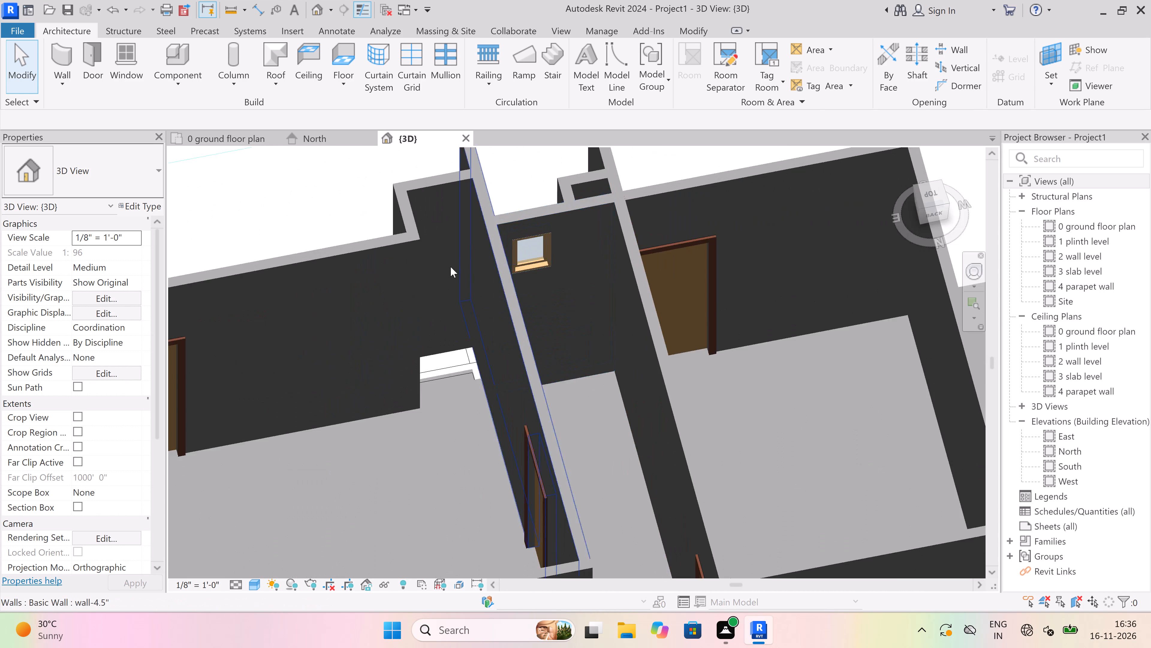
scroll(451, 267, "up", 5)
scroll(484, 526, "up", 4)
scroll(484, 446, "down", 5)
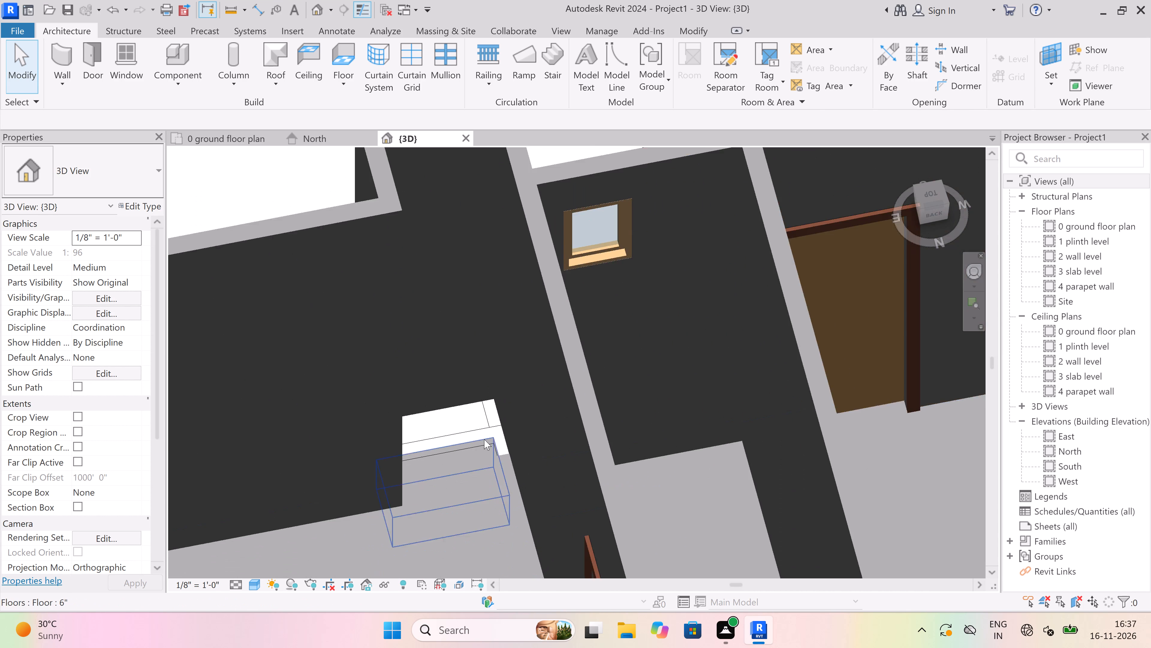
scroll(484, 439, "down", 15)
Set the level of the new south-east recess floor to 1 plinth level.
middle_click_drag(330, 474, 531, 424, "shift")
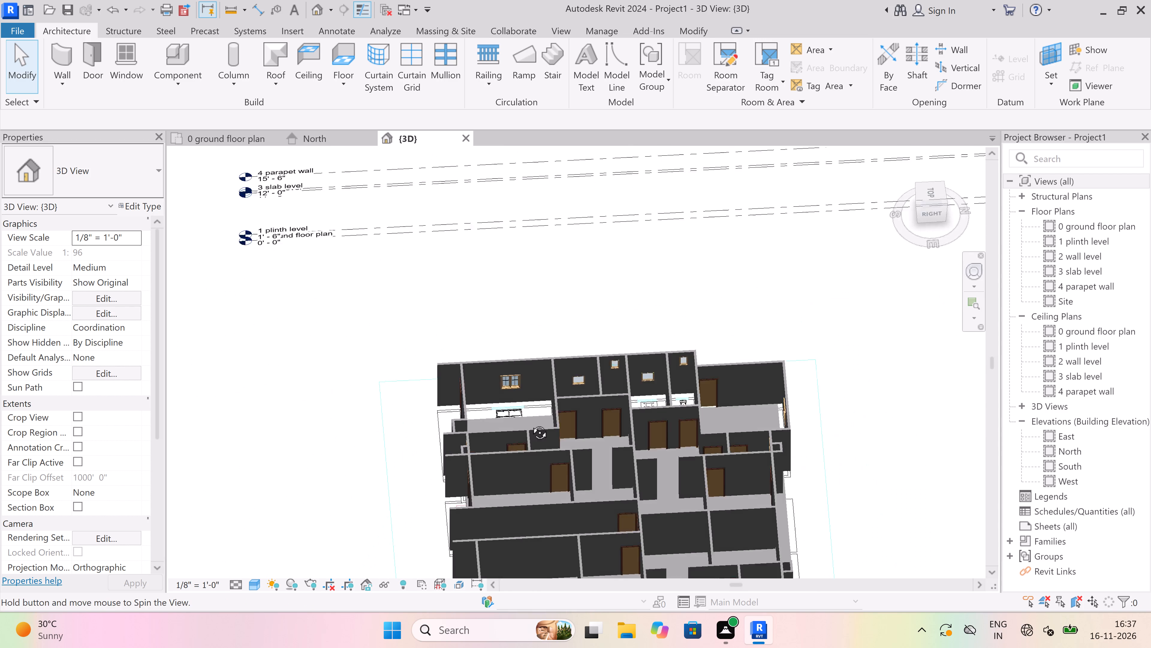
middle_click_drag(531, 424, 539, 404, "shift")
middle_click_drag(328, 470, 444, 394, "shift")
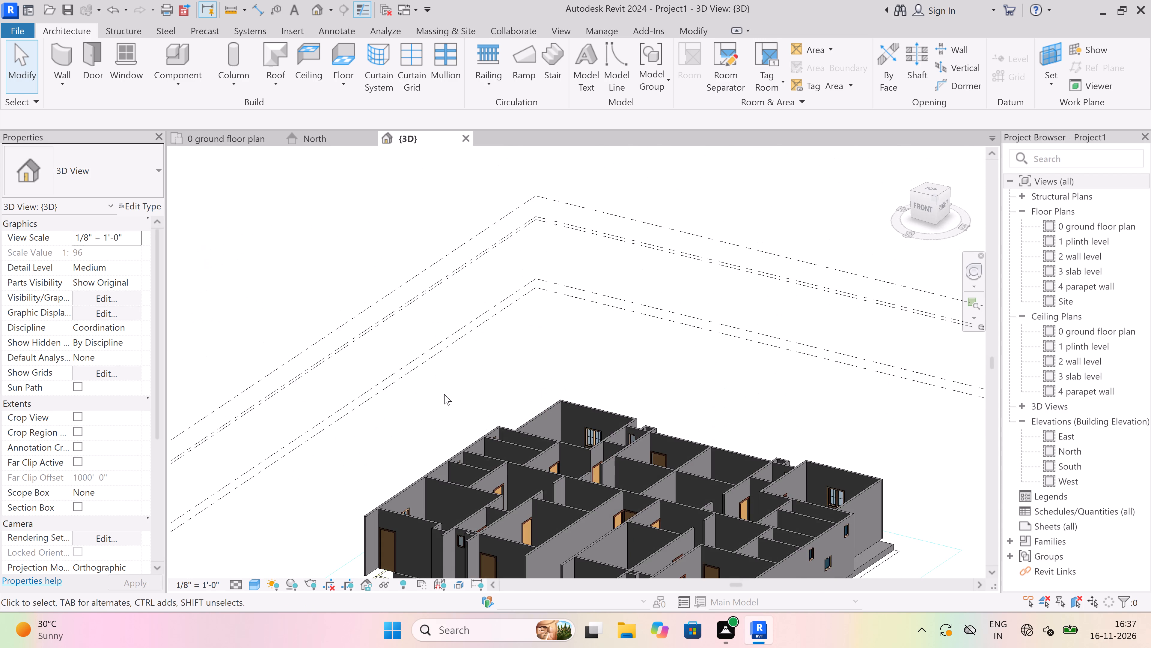
scroll(444, 394, "down", 8)
scroll(496, 487, "up", 16)
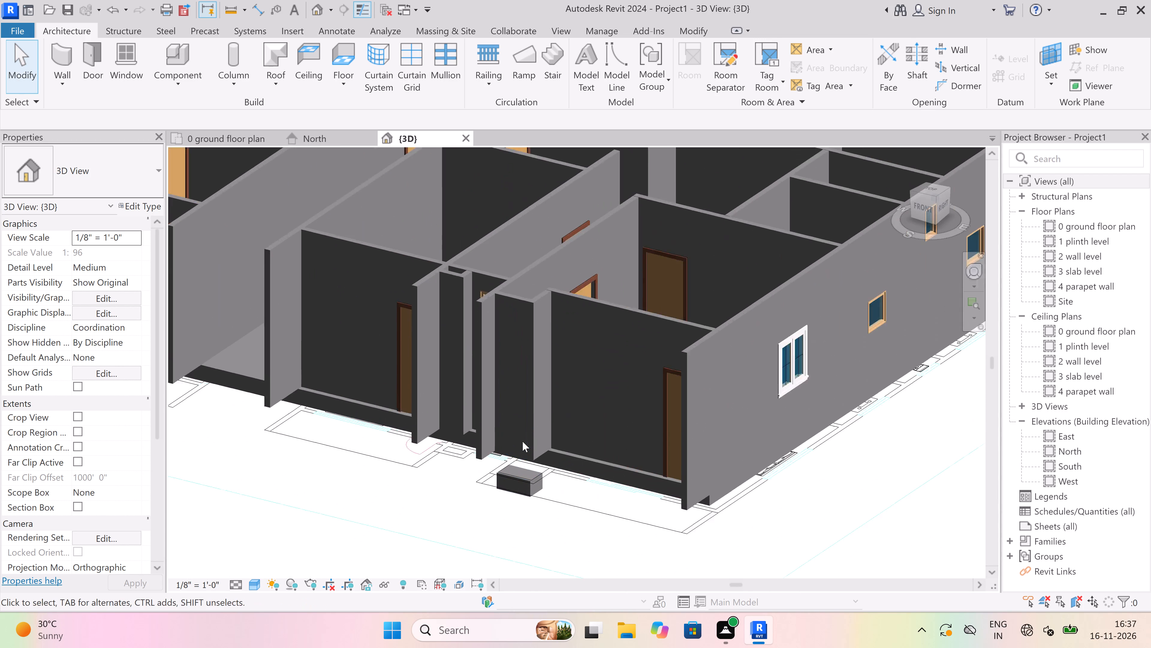
scroll(522, 441, "up", 3)
left_click(538, 505)
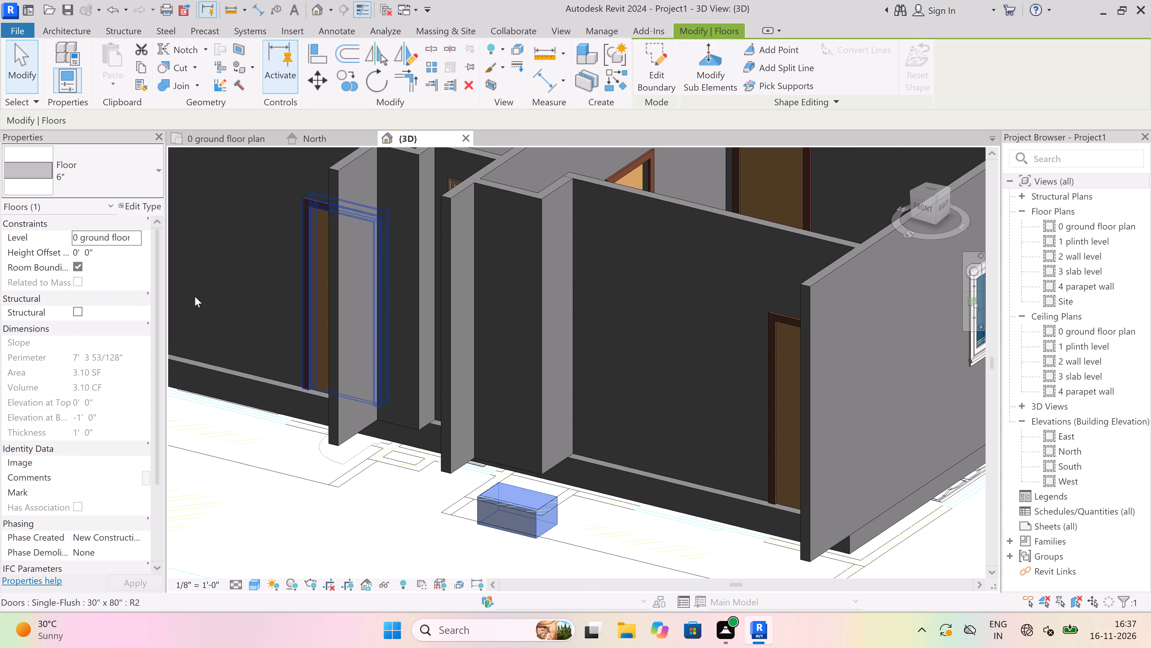
left_click(139, 235)
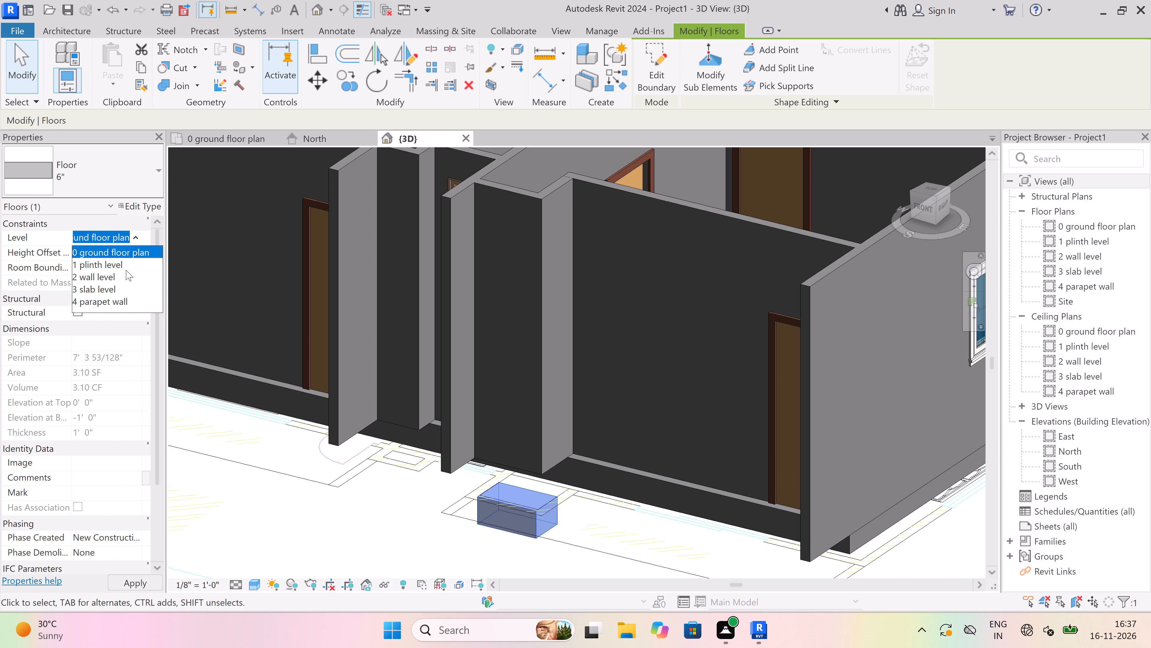
left_click(126, 268)
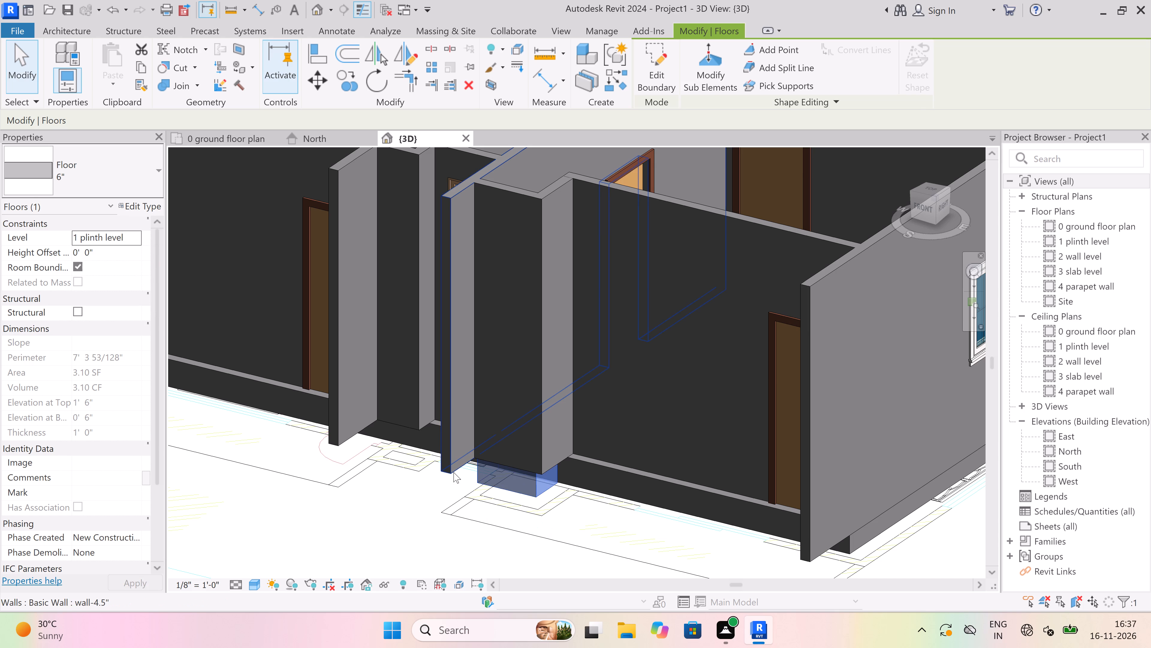
Delete both existing floors: the small 6" floor in the south-east recess and the main Generic - 12" floor slab.
key("Escape")
scroll(577, 470, "up", 6)
left_click(605, 455)
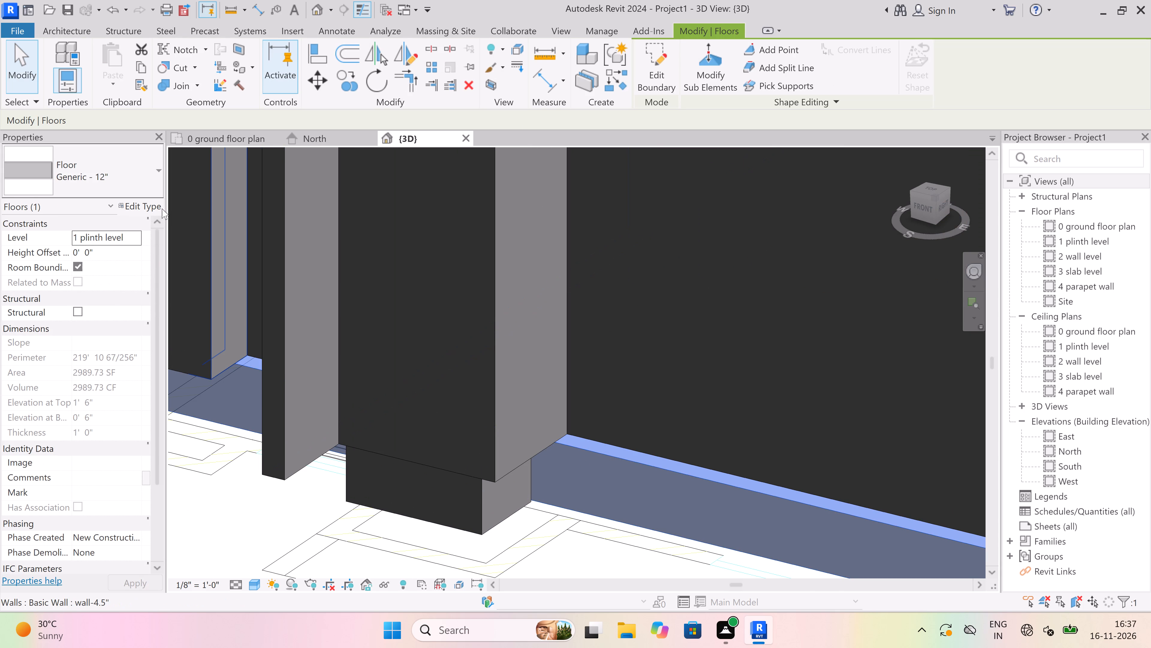
scroll(408, 397, "down", 2)
scroll(455, 435, "down", 3)
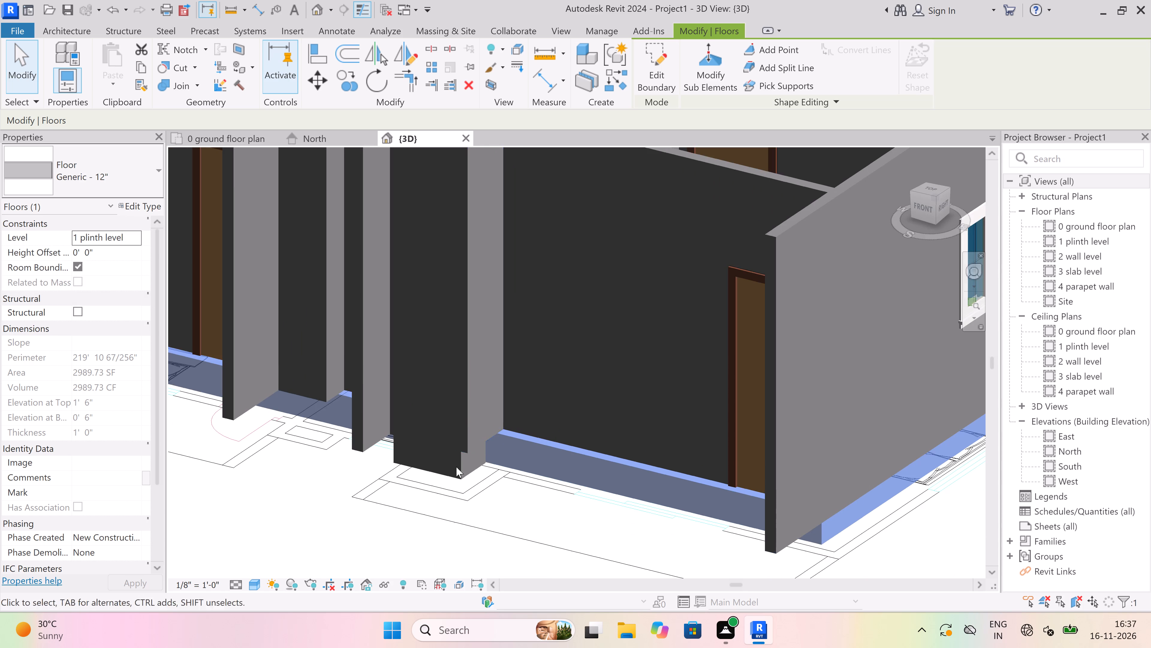
scroll(434, 471, "down", 6)
scroll(626, 464, "up", 2)
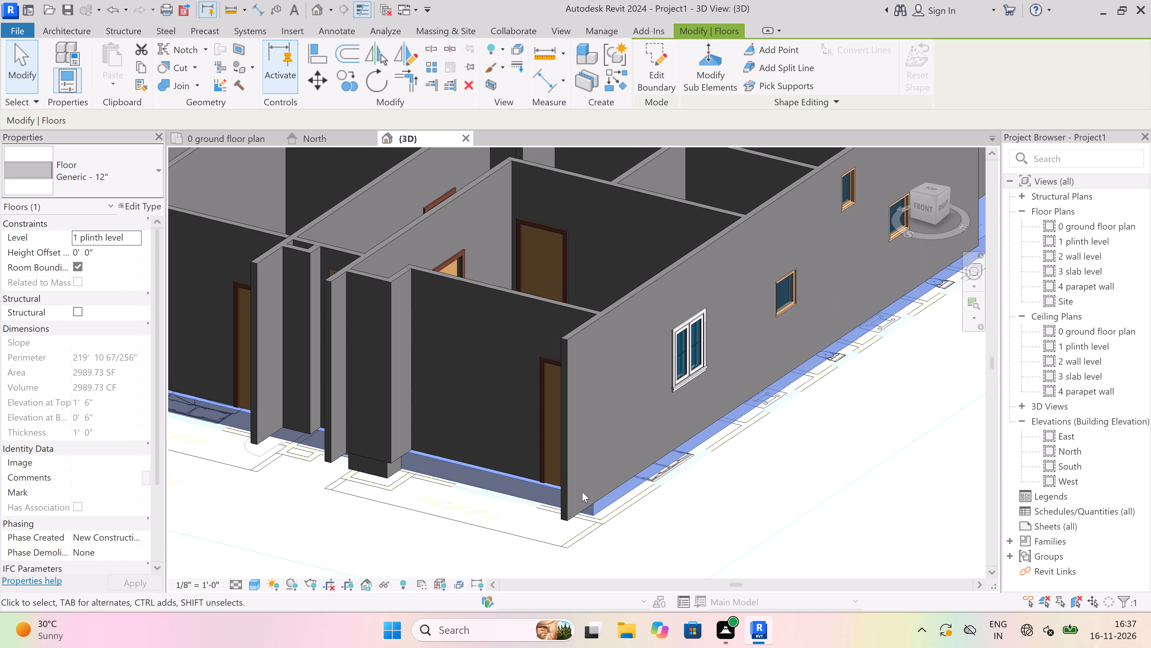
scroll(351, 499, "up", 4)
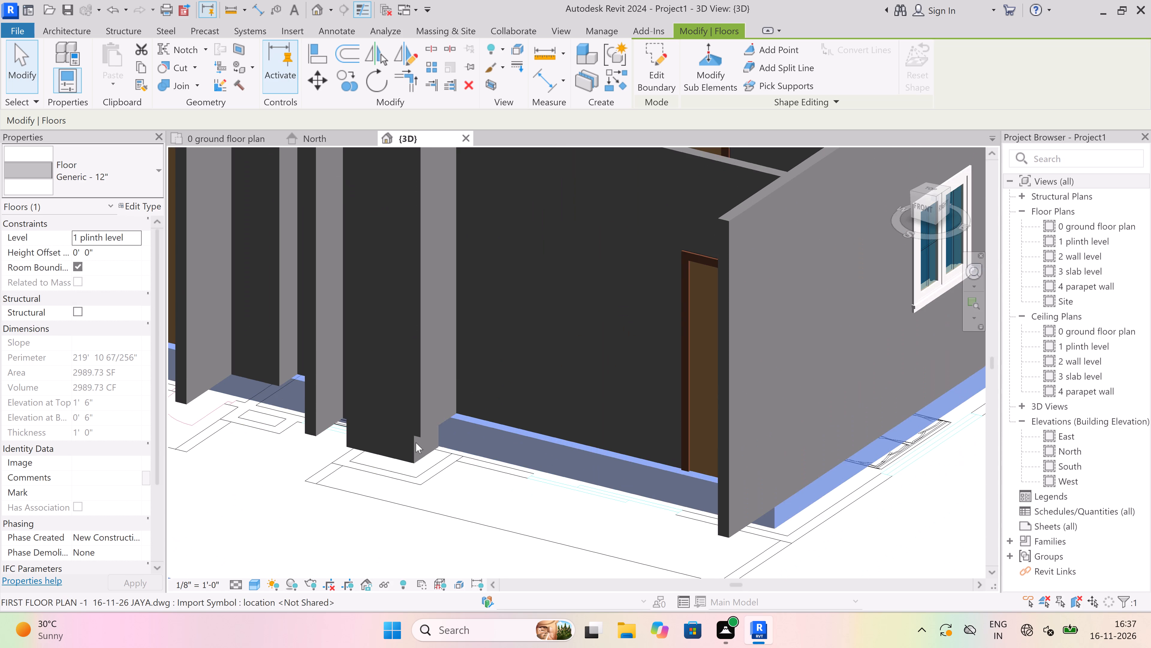
scroll(416, 442, "up", 3)
left_click(425, 461)
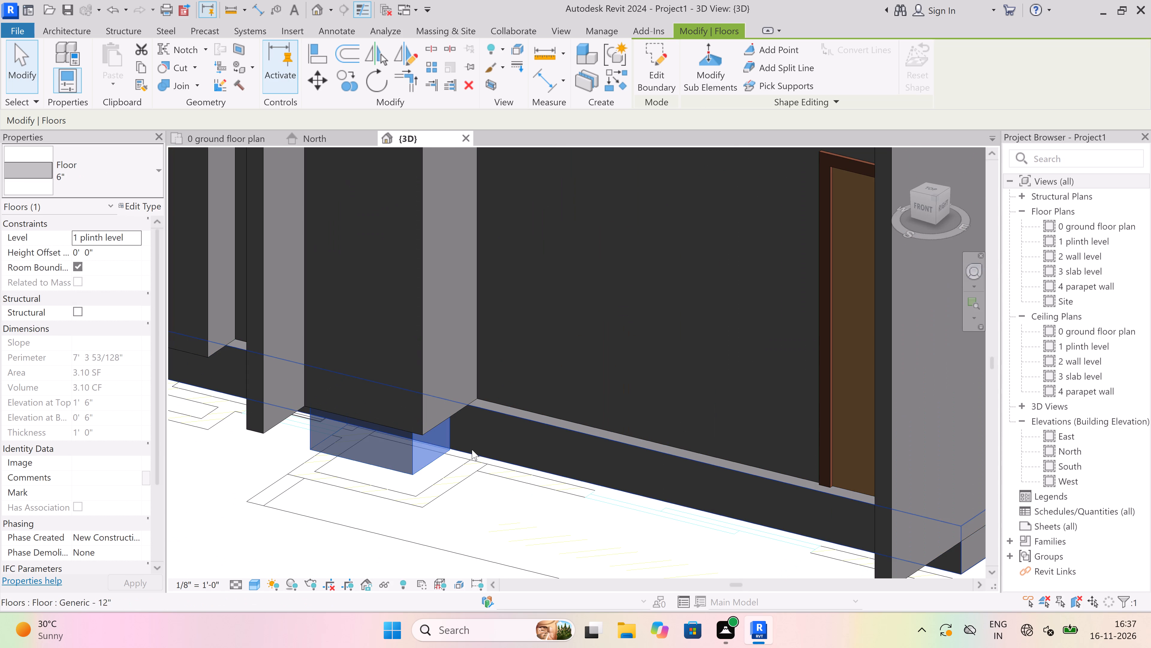
key("Delete")
left_click(588, 433)
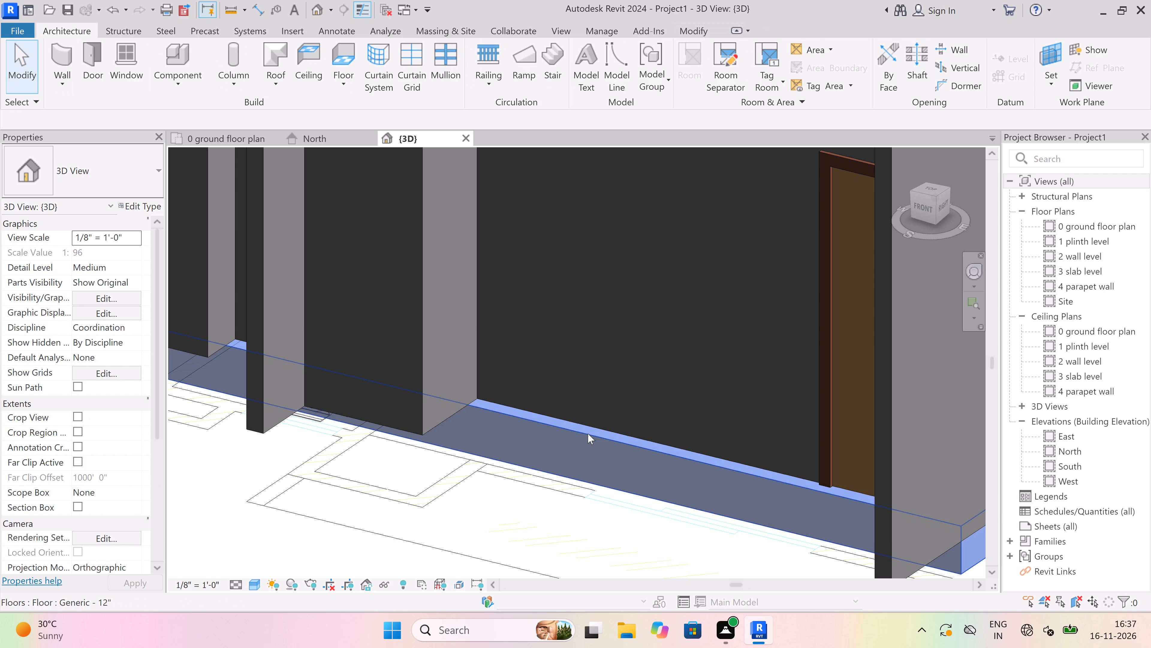
key("Delete")
Start a new architectural floor at the north-west bedroom and set the 6" type's structure layer thickness to 6".
scroll(435, 482, "down", 15)
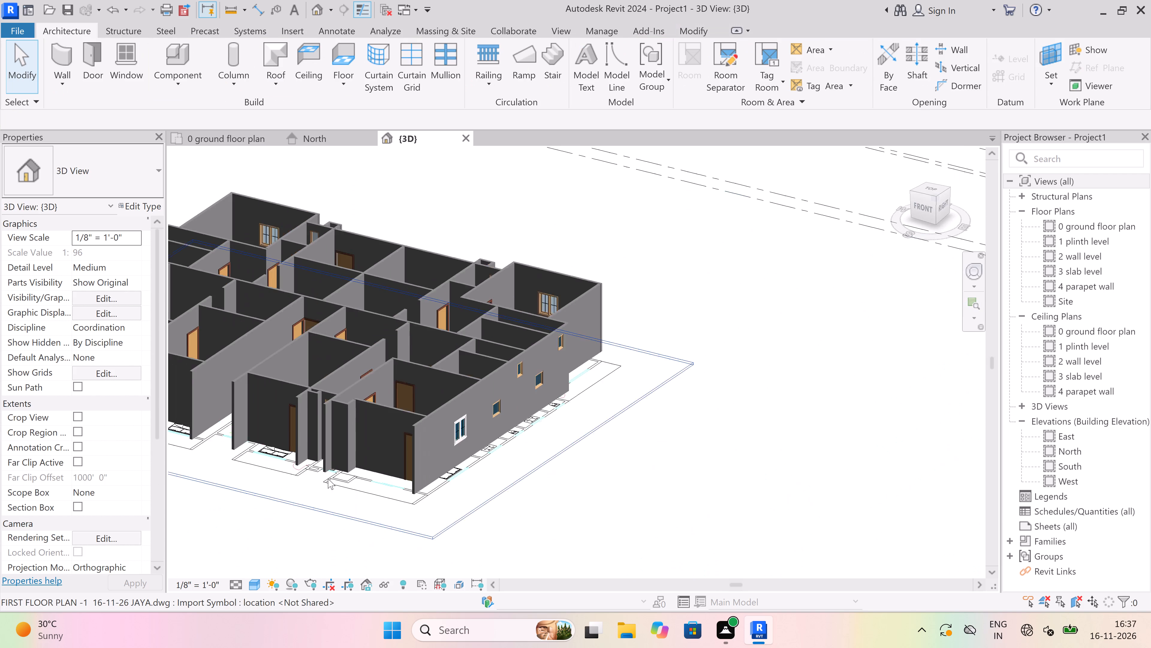
middle_click_drag(508, 371, 169, 468)
scroll(169, 468, "down", 1, "shift")
scroll(607, 343, "down", 3)
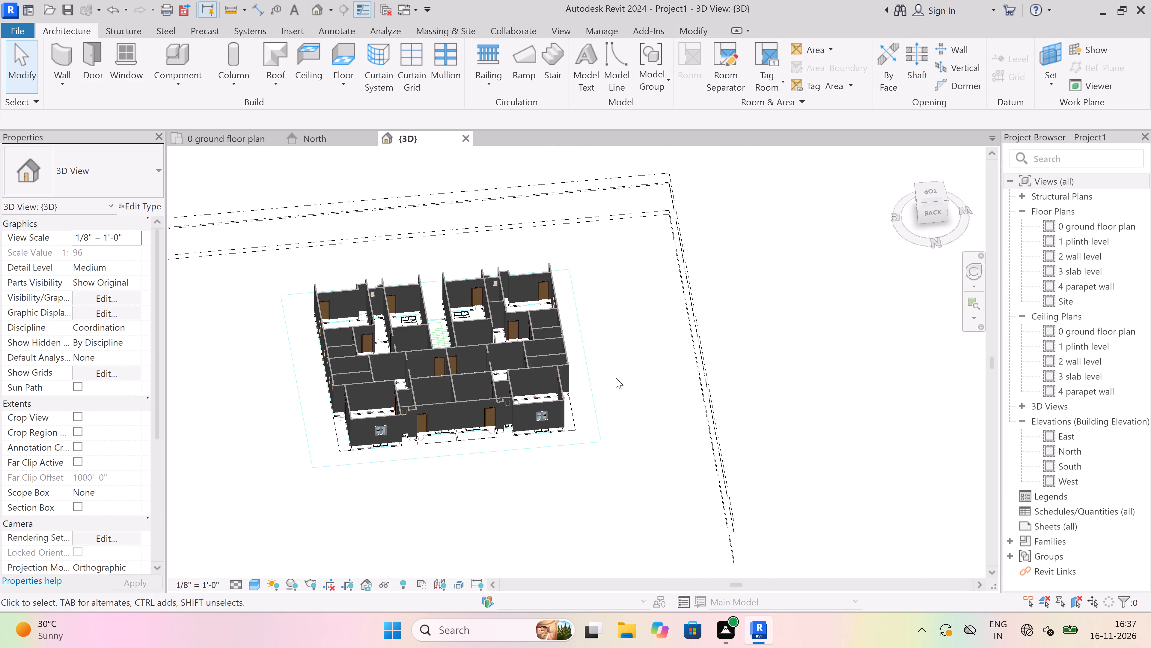
scroll(616, 378, "down", 3)
middle_click_drag(447, 311, 455, 273, "shift")
middle_click_drag(549, 339, 278, 328, "shift")
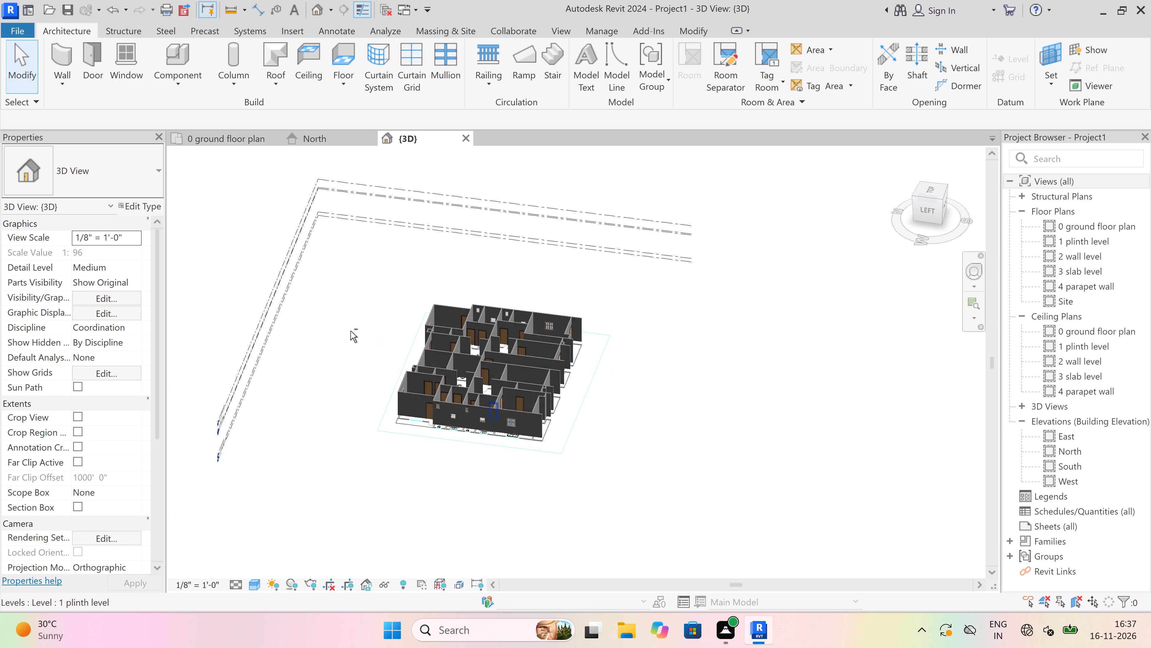
middle_click_drag(492, 303, 315, 433, "shift")
middle_click_drag(436, 301, 419, 366)
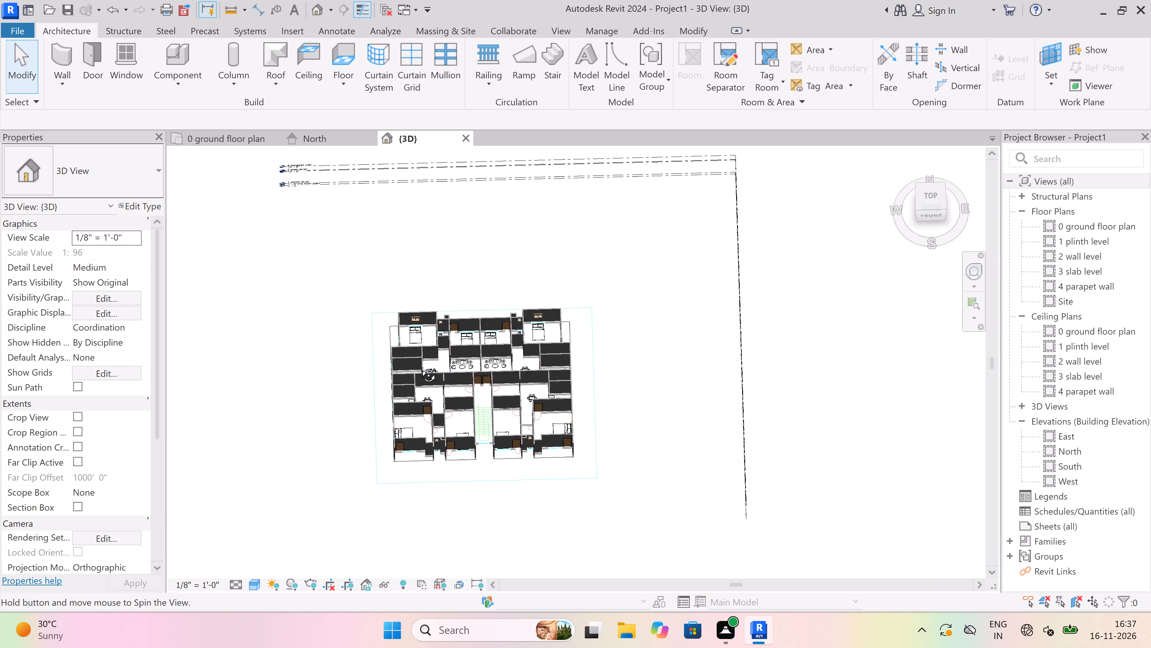
middle_click_drag(419, 366, 409, 386)
scroll(391, 282, "up", 11)
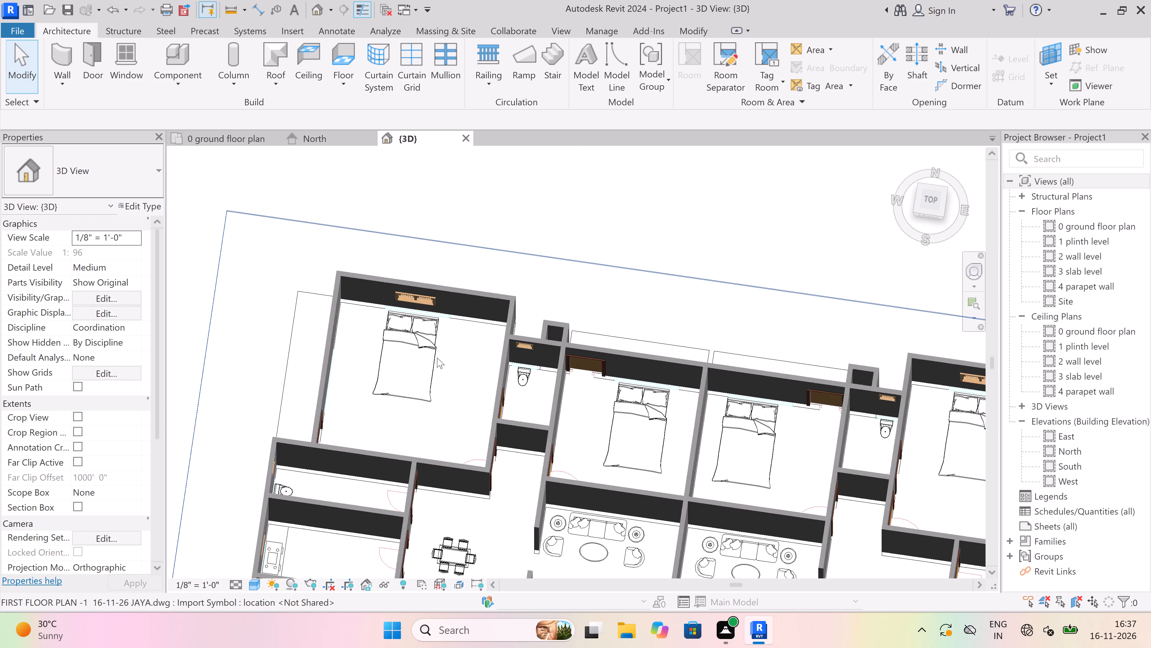
scroll(413, 344, "up", 3)
middle_click_drag(449, 322, 365, 356, "shift")
scroll(367, 355, "down", 5)
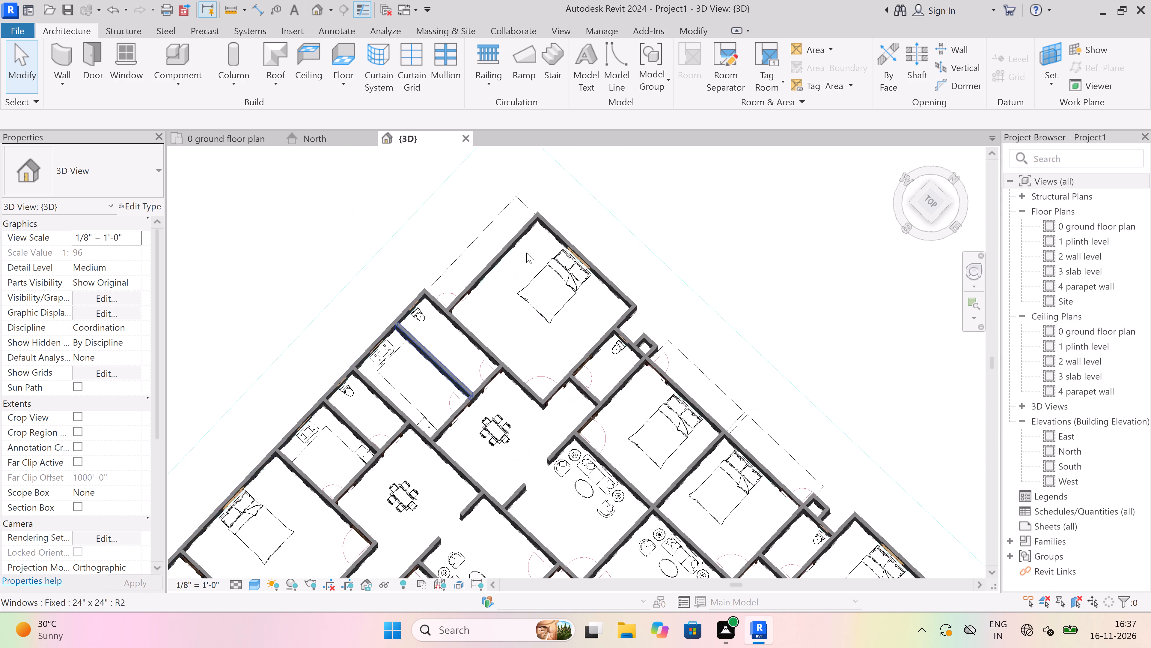
scroll(541, 233, "up", 6)
middle_click_drag(516, 269, 515, 224, "shift")
scroll(556, 254, "up", 6)
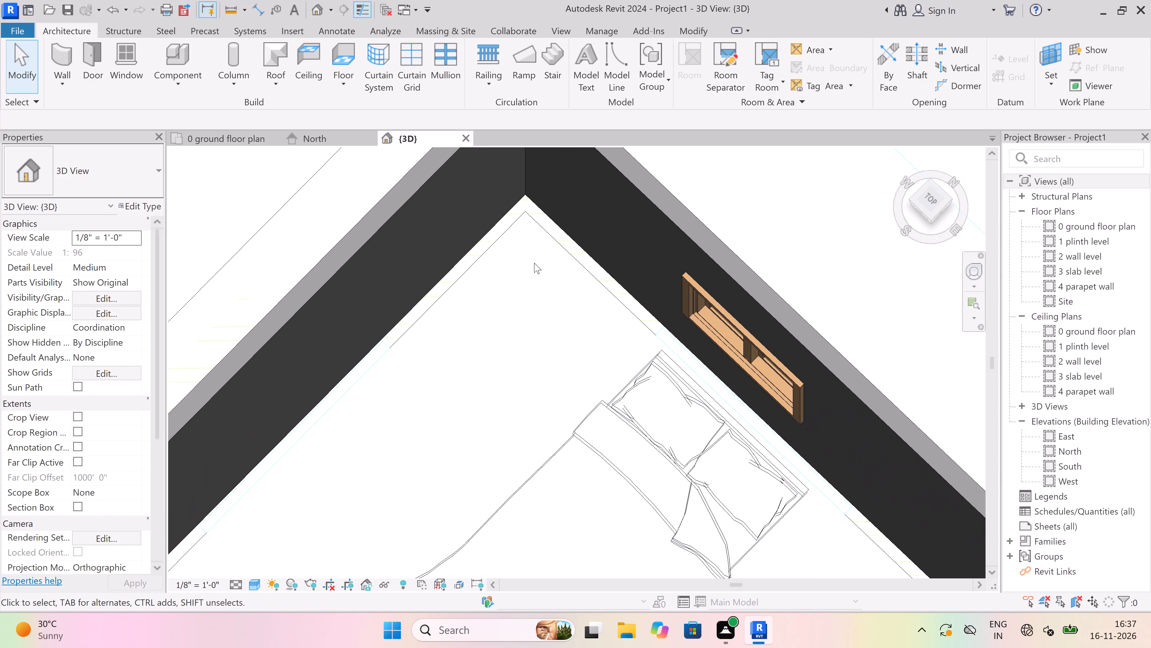
scroll(534, 263, "down", 3)
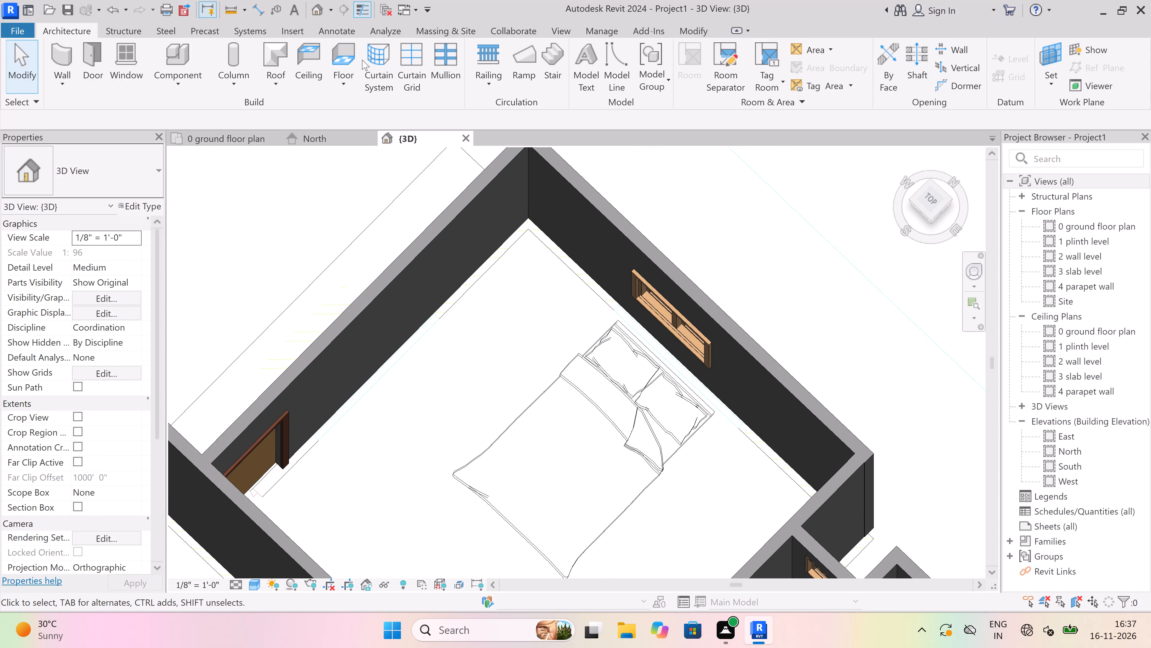
left_click(339, 80)
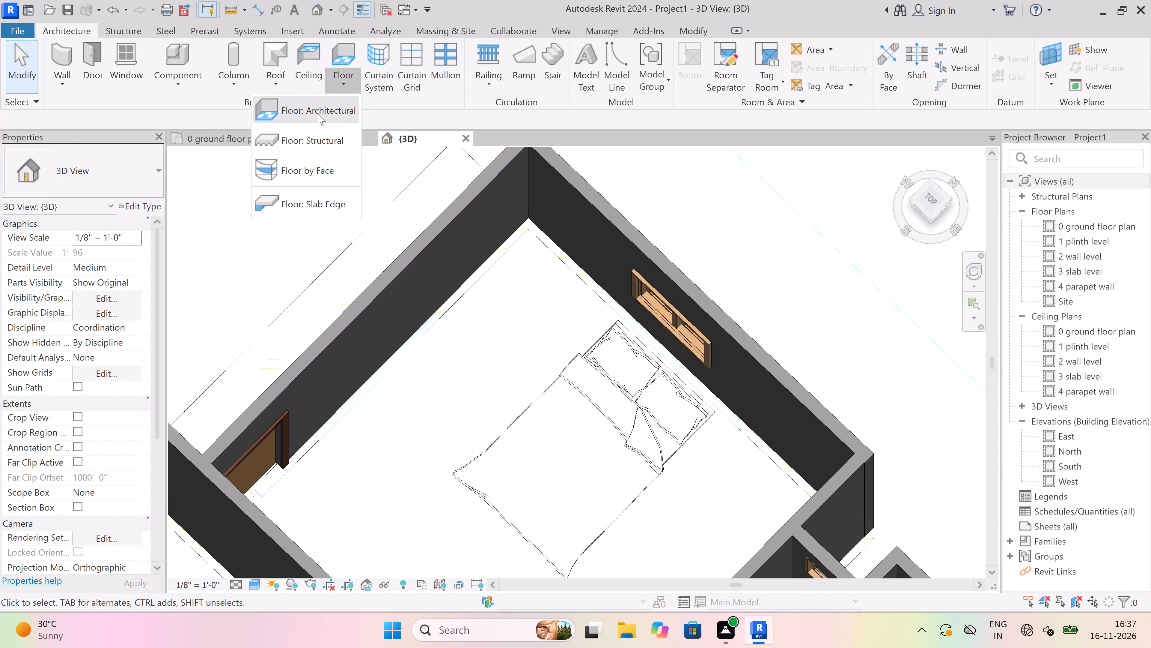
left_click(319, 107)
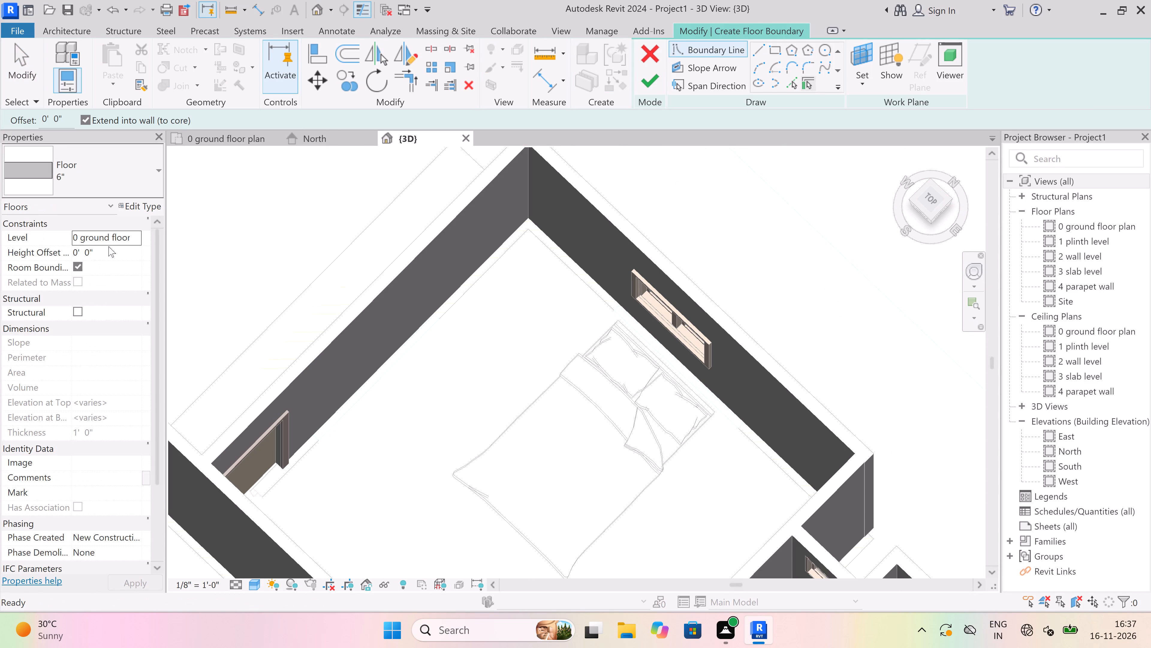
left_click(144, 205)
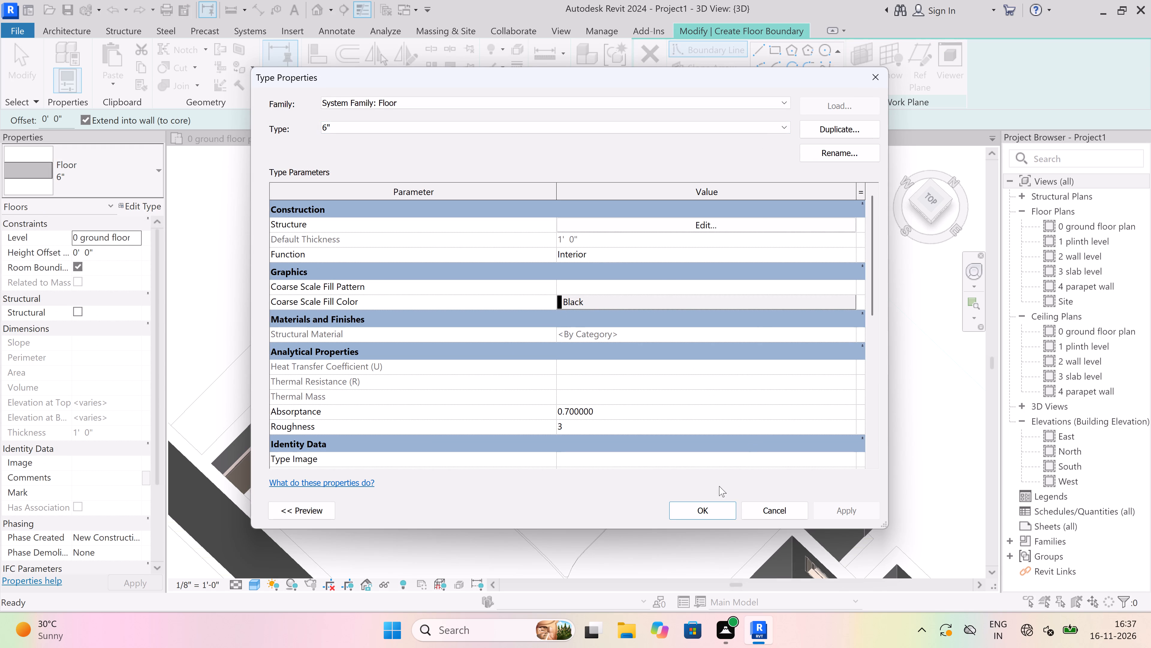
left_click(706, 224)
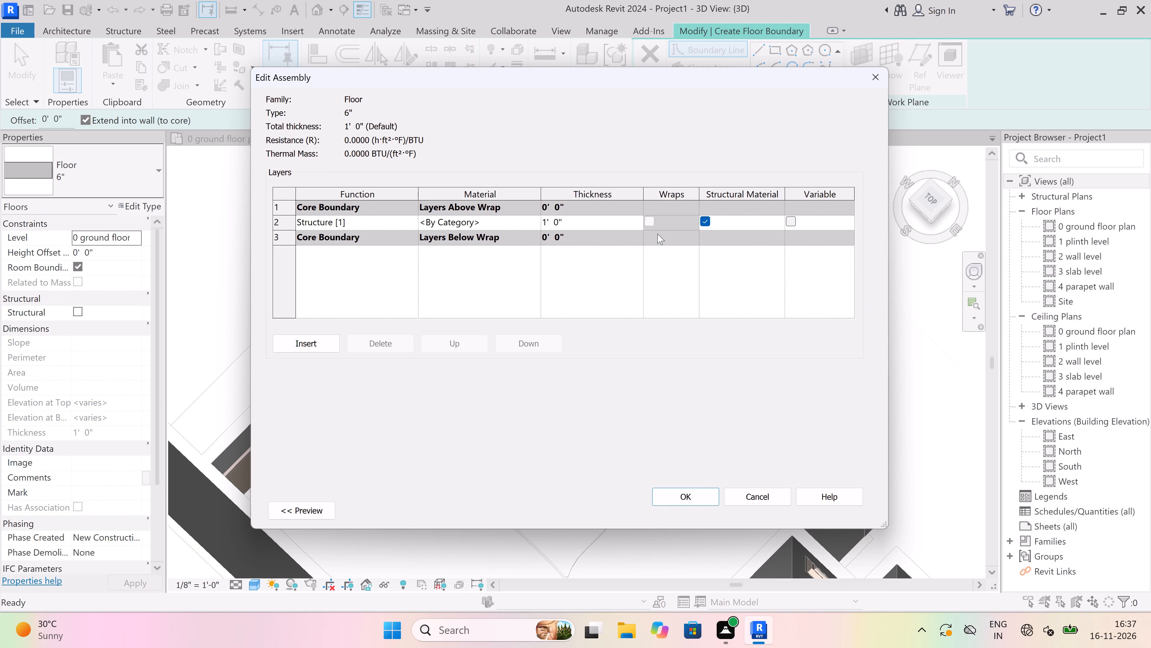
left_click(585, 229)
key("BackSpace")
type("6\"")
left_click(700, 501)
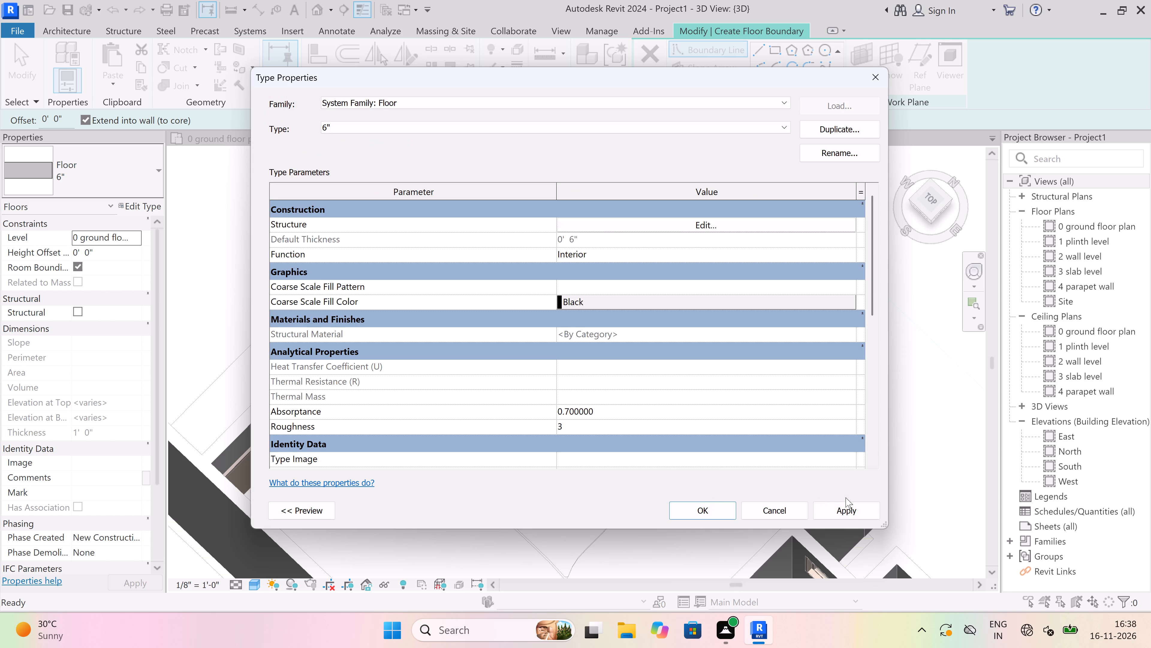
left_click(846, 512)
left_click(680, 510)
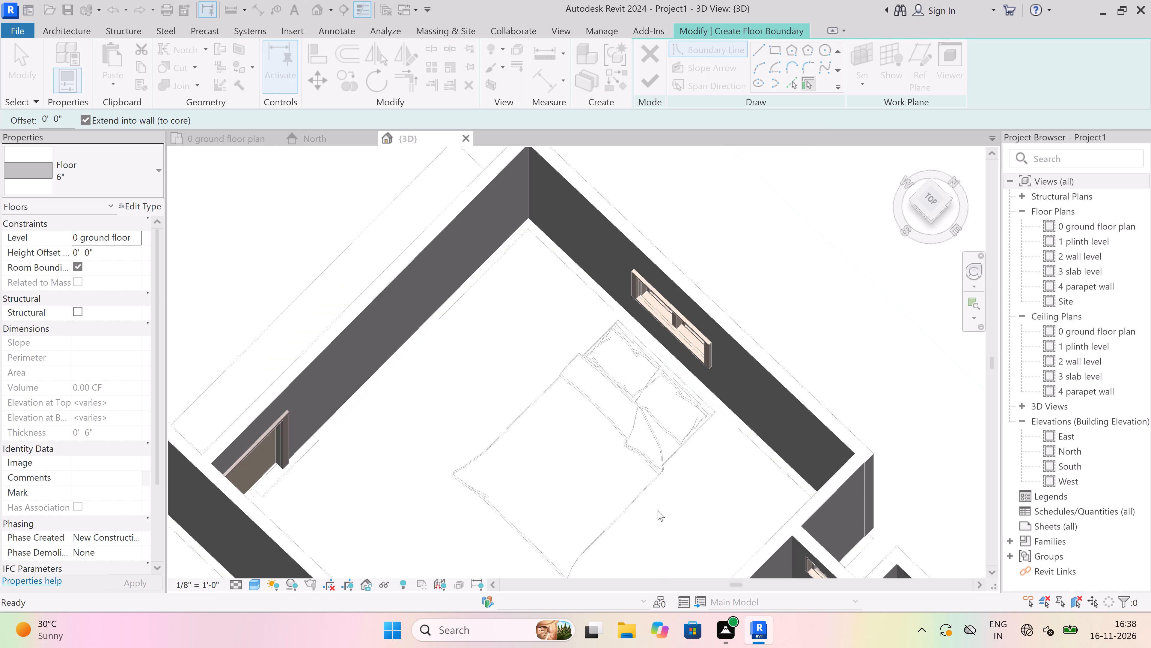
Set the level of the new floor to 1 plinth level.
scroll(535, 224, "up", 12)
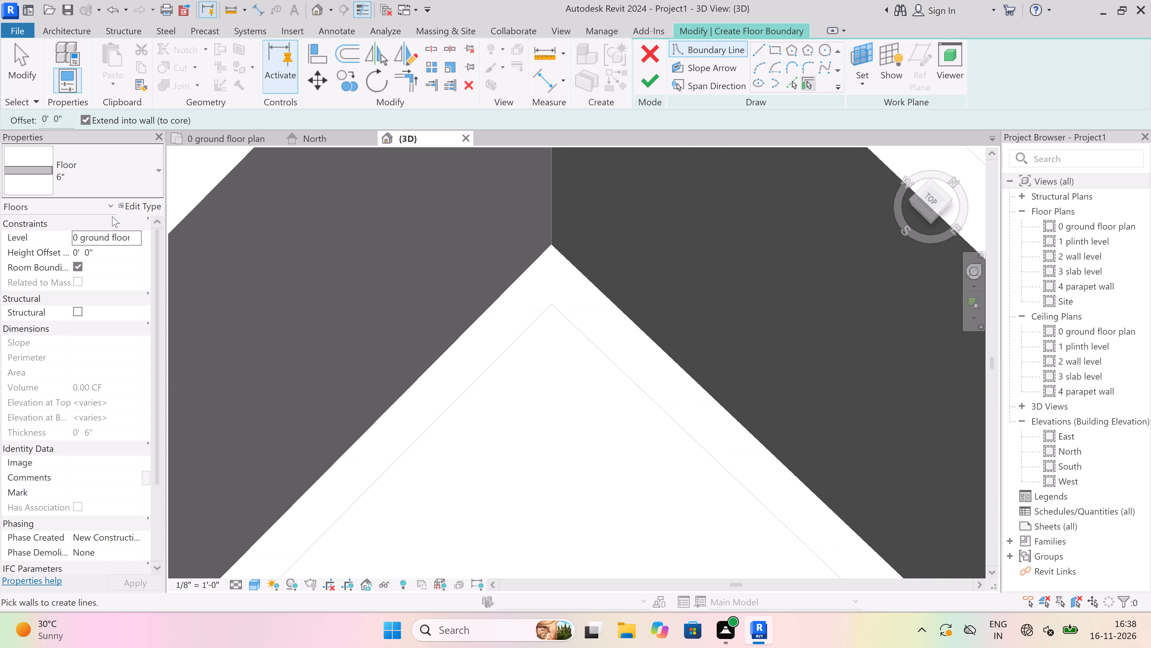
left_click(126, 239)
left_click(134, 237)
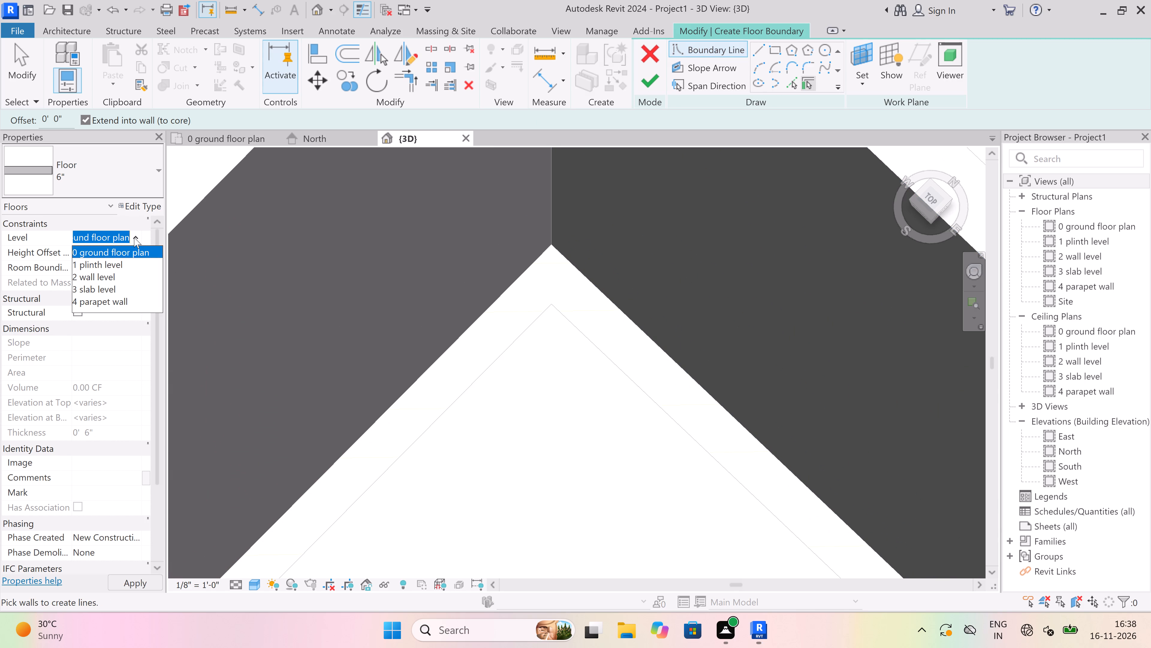
left_click(126, 264)
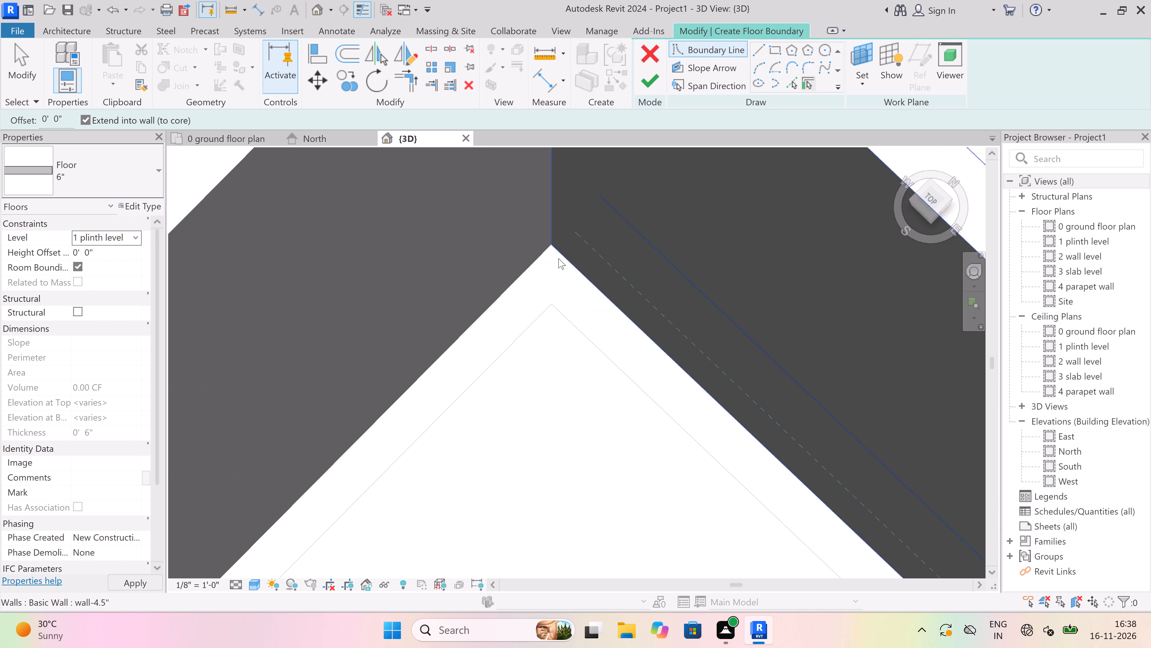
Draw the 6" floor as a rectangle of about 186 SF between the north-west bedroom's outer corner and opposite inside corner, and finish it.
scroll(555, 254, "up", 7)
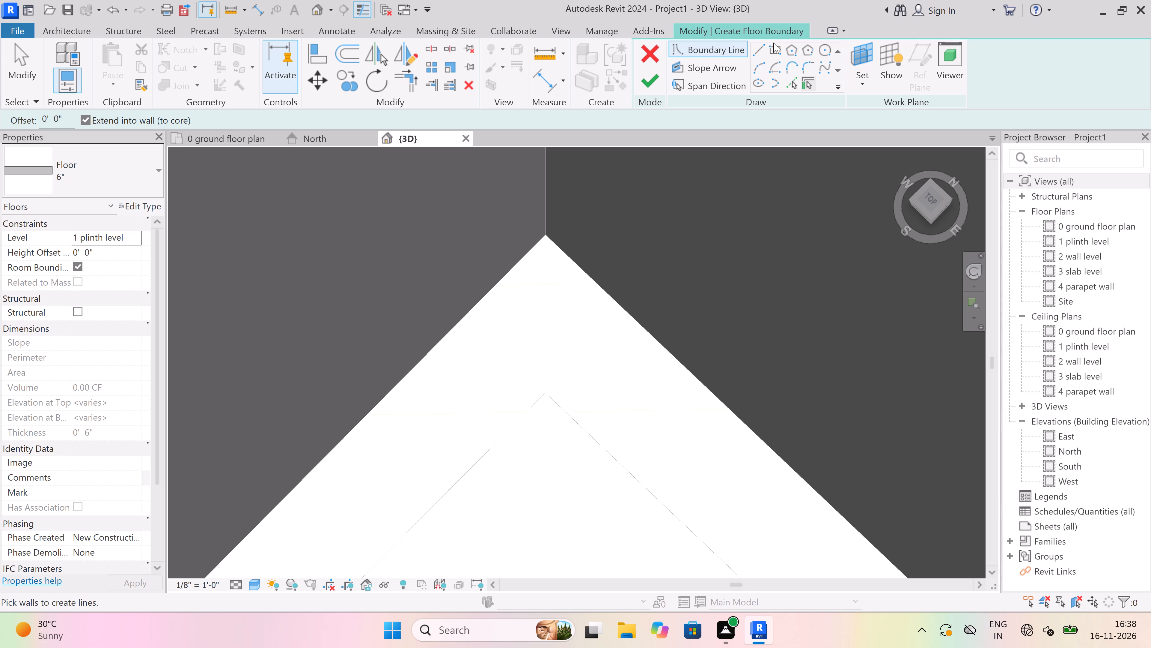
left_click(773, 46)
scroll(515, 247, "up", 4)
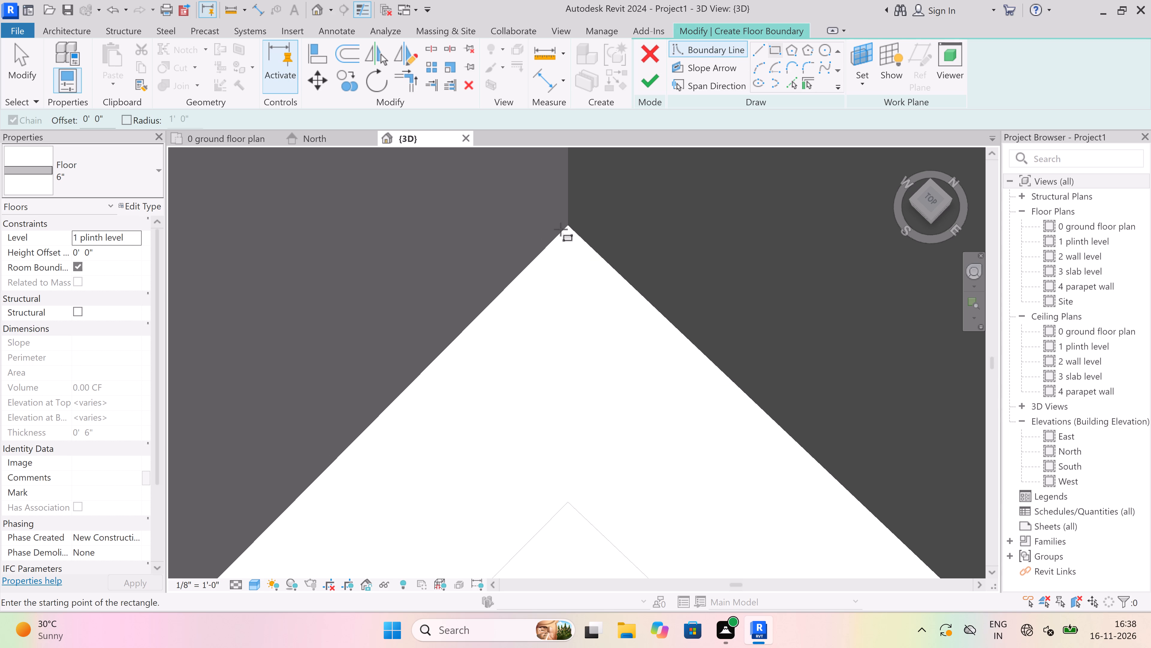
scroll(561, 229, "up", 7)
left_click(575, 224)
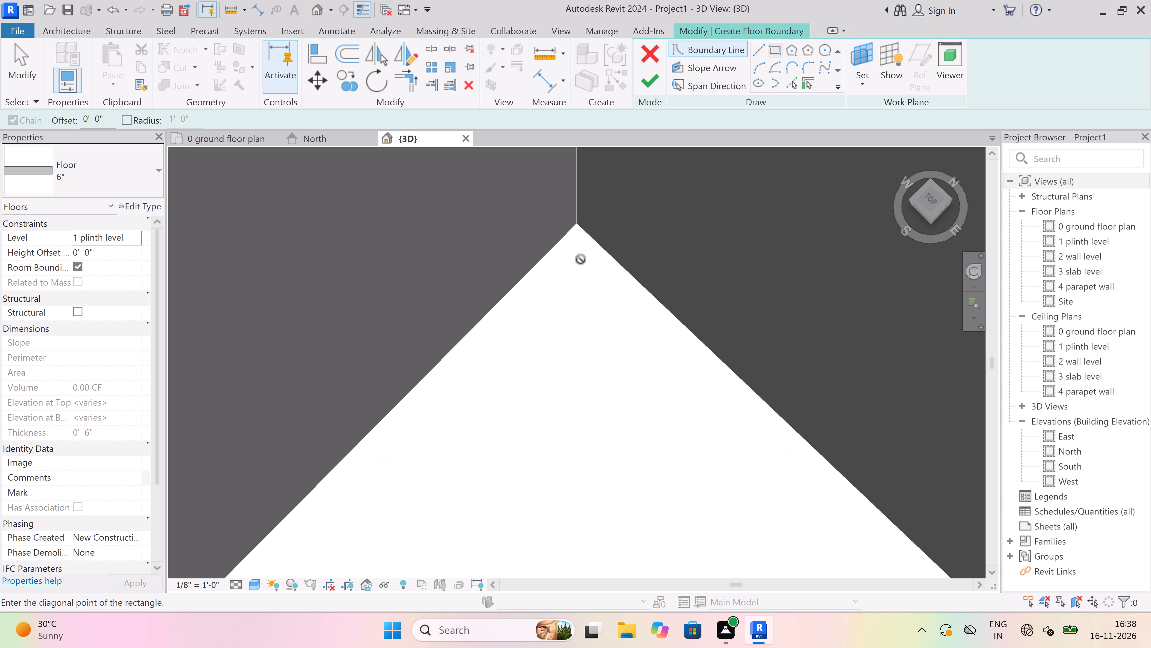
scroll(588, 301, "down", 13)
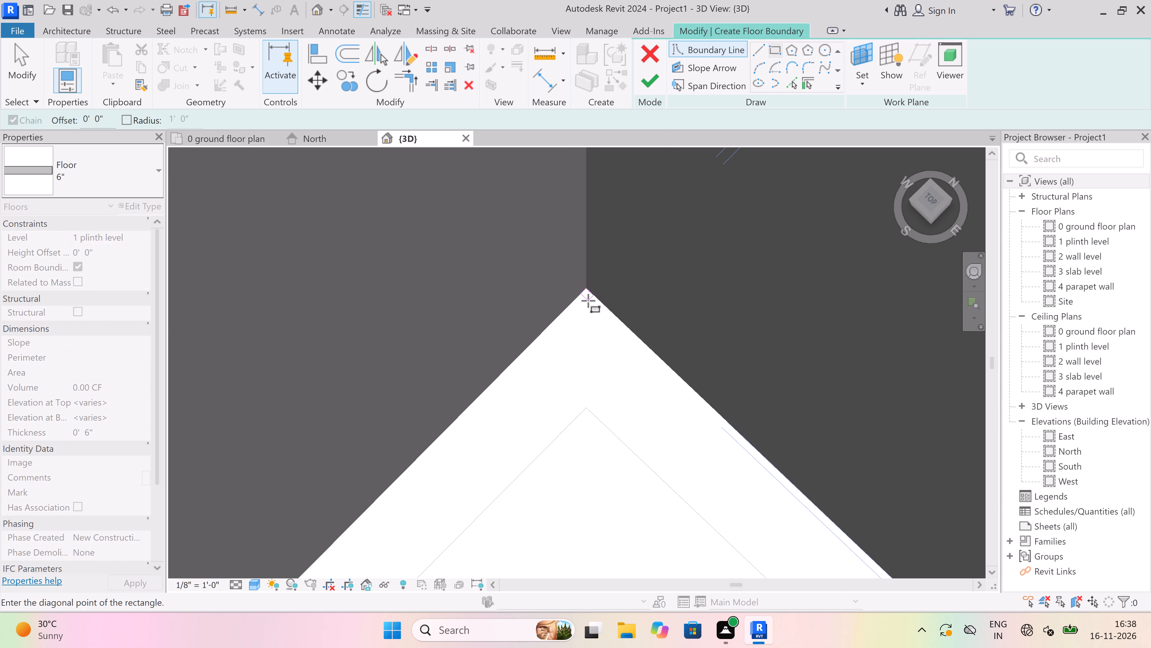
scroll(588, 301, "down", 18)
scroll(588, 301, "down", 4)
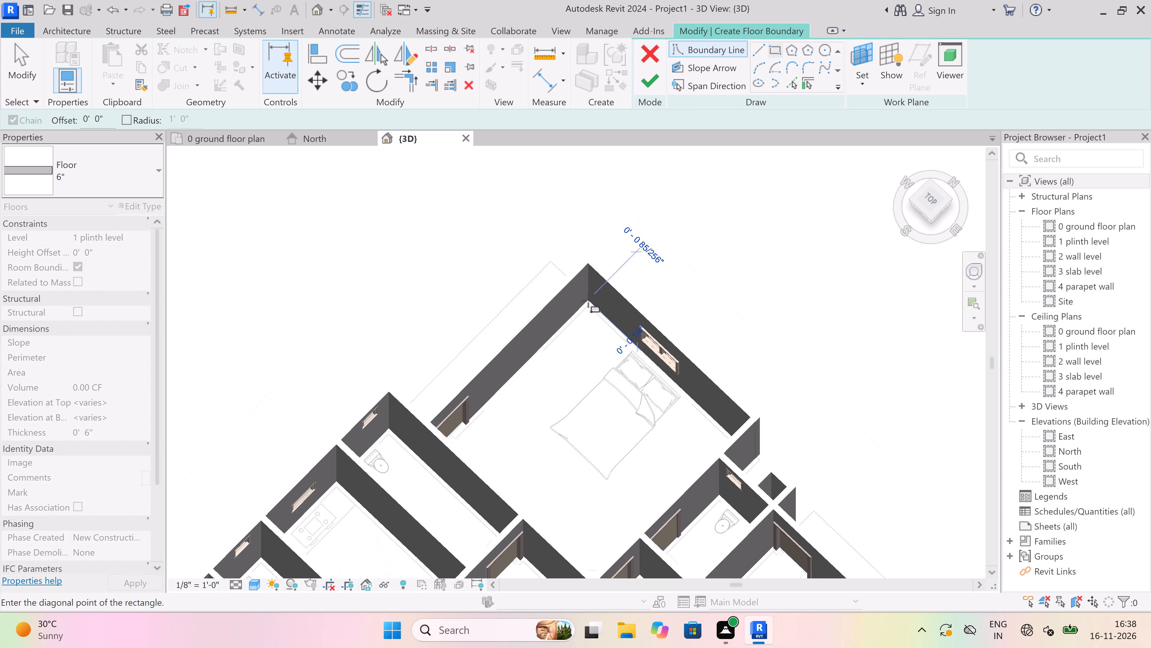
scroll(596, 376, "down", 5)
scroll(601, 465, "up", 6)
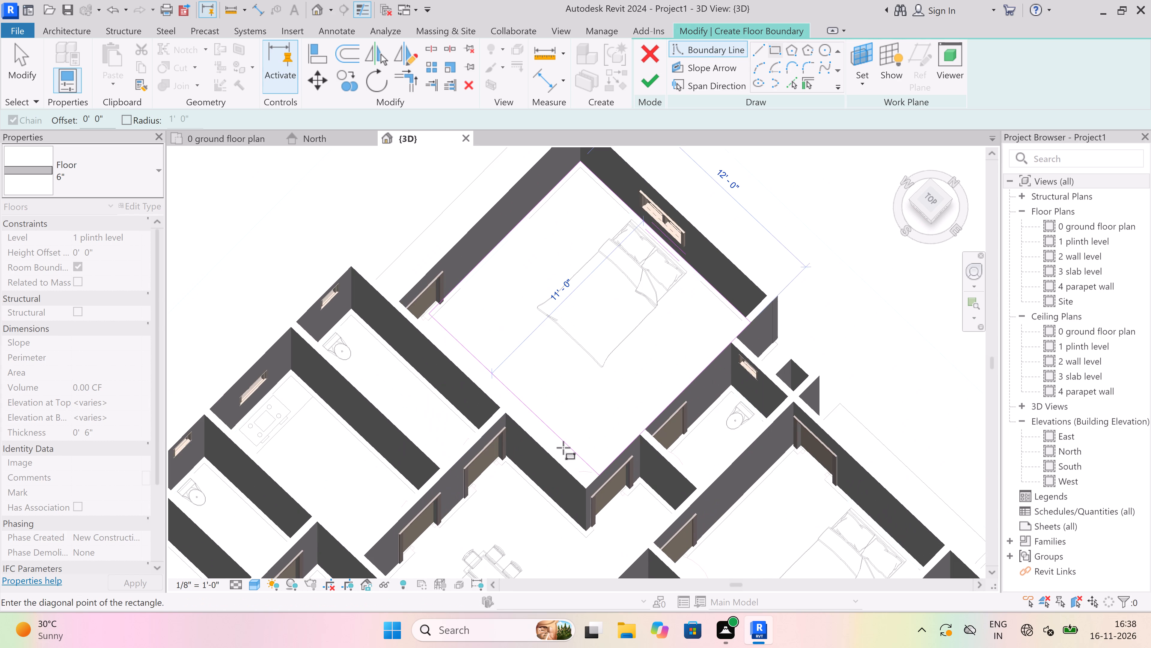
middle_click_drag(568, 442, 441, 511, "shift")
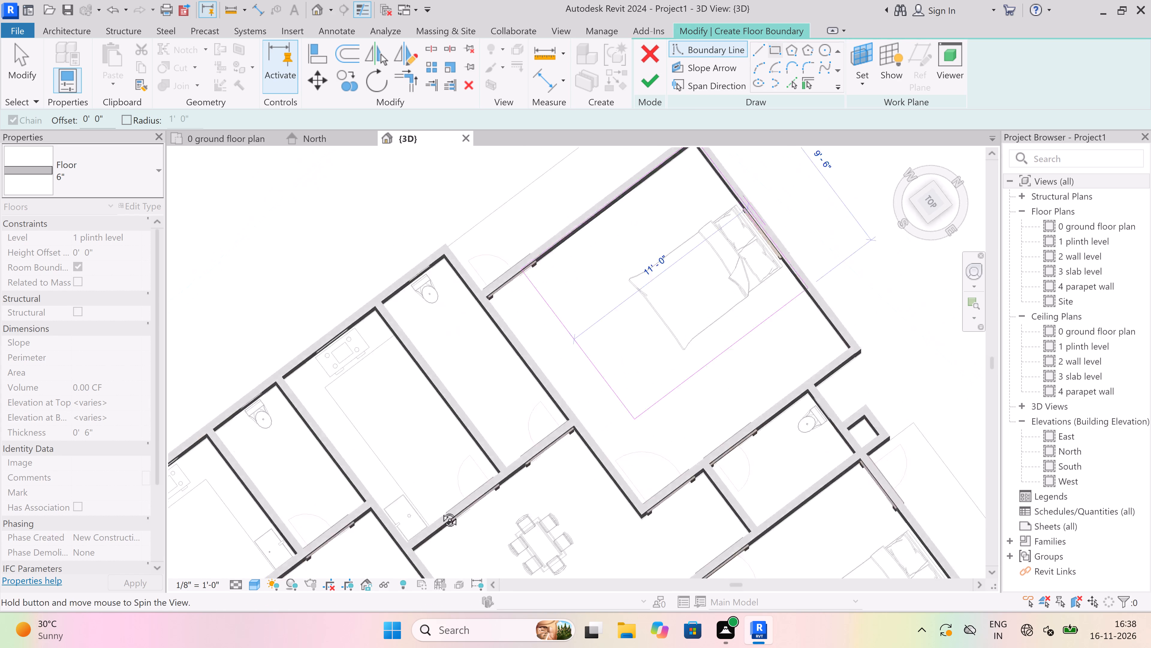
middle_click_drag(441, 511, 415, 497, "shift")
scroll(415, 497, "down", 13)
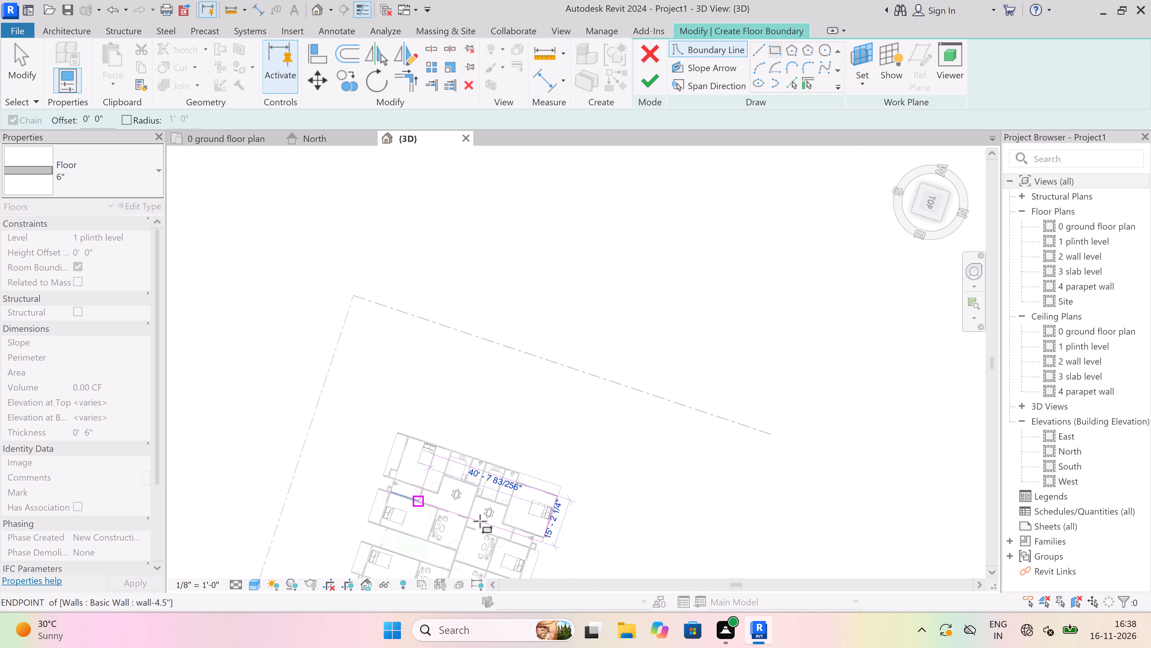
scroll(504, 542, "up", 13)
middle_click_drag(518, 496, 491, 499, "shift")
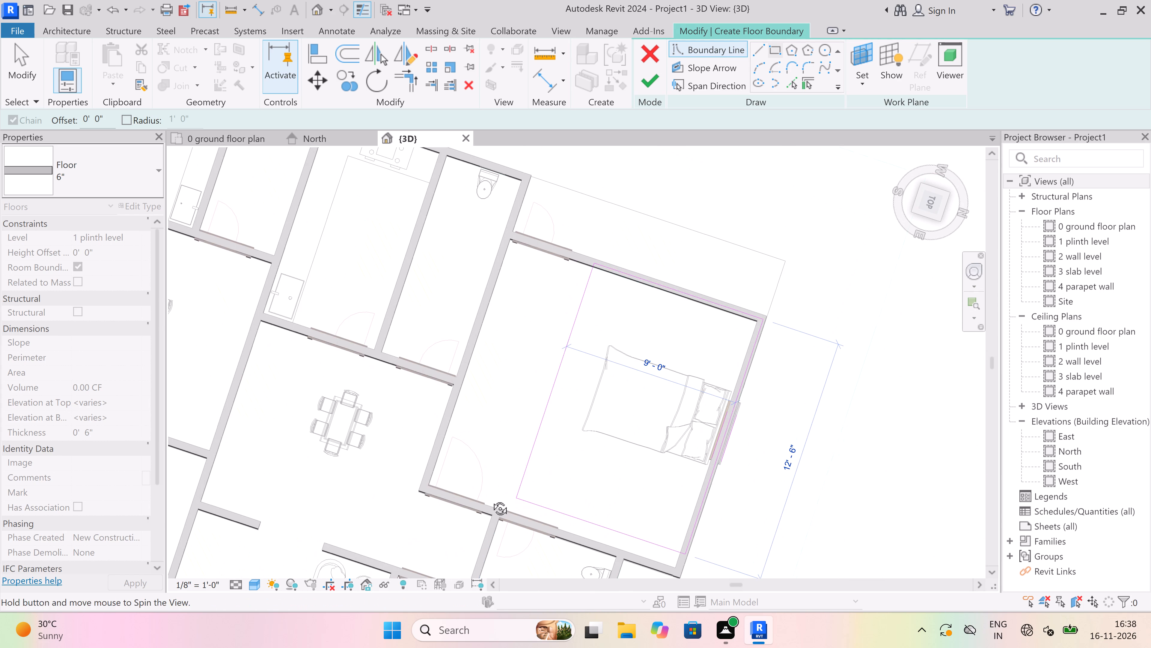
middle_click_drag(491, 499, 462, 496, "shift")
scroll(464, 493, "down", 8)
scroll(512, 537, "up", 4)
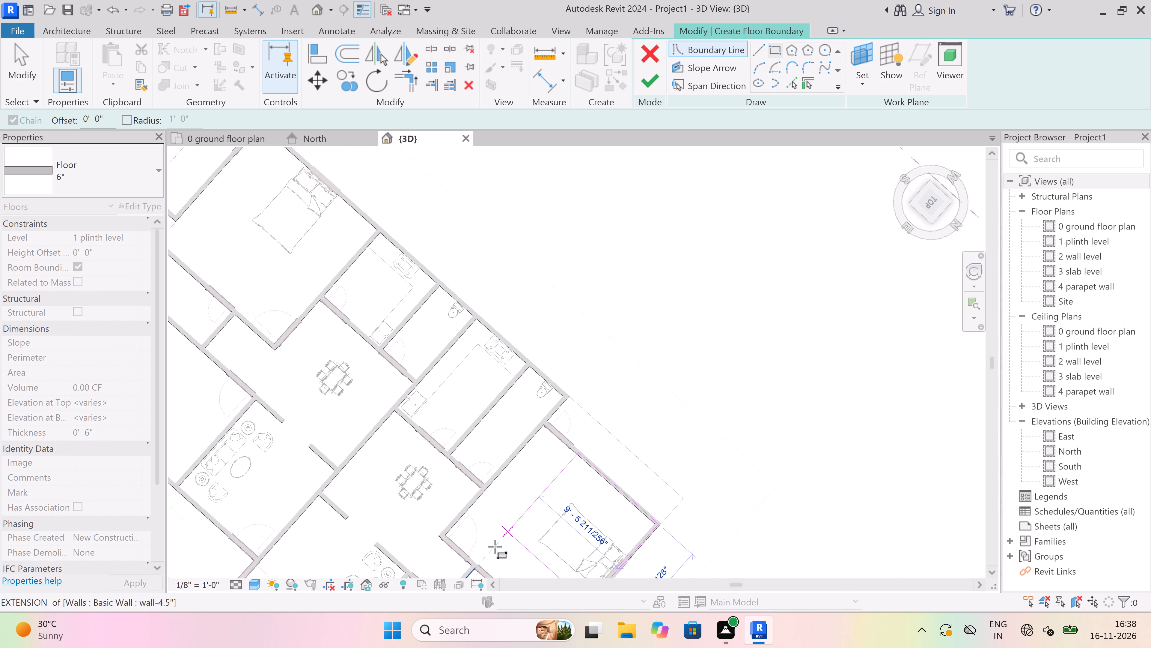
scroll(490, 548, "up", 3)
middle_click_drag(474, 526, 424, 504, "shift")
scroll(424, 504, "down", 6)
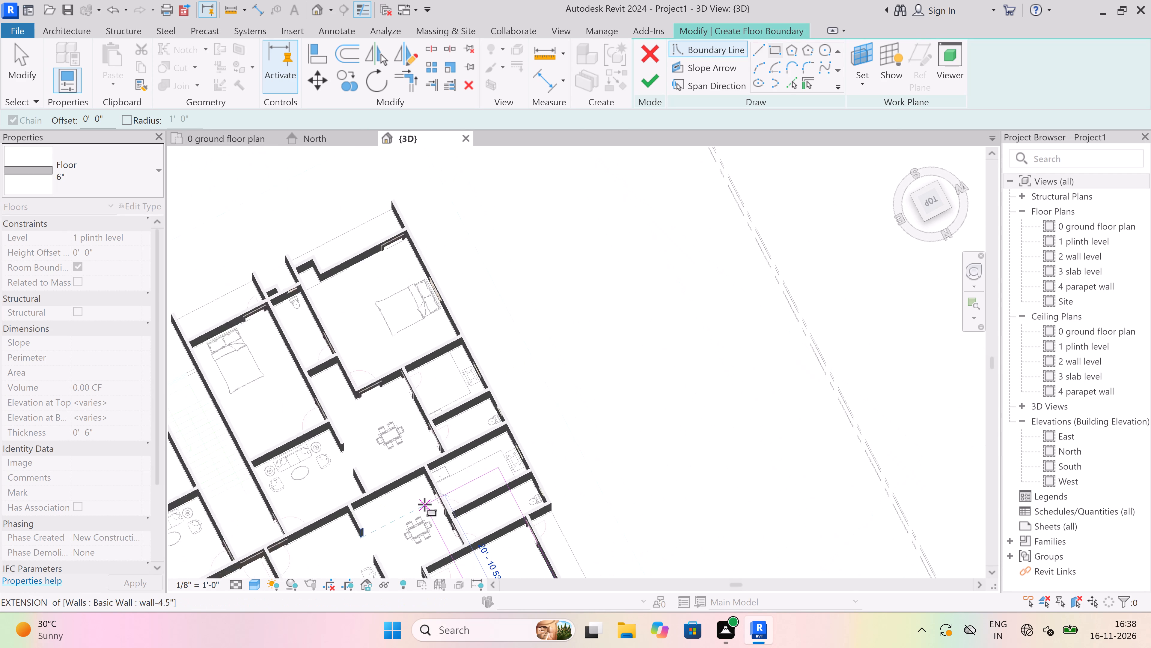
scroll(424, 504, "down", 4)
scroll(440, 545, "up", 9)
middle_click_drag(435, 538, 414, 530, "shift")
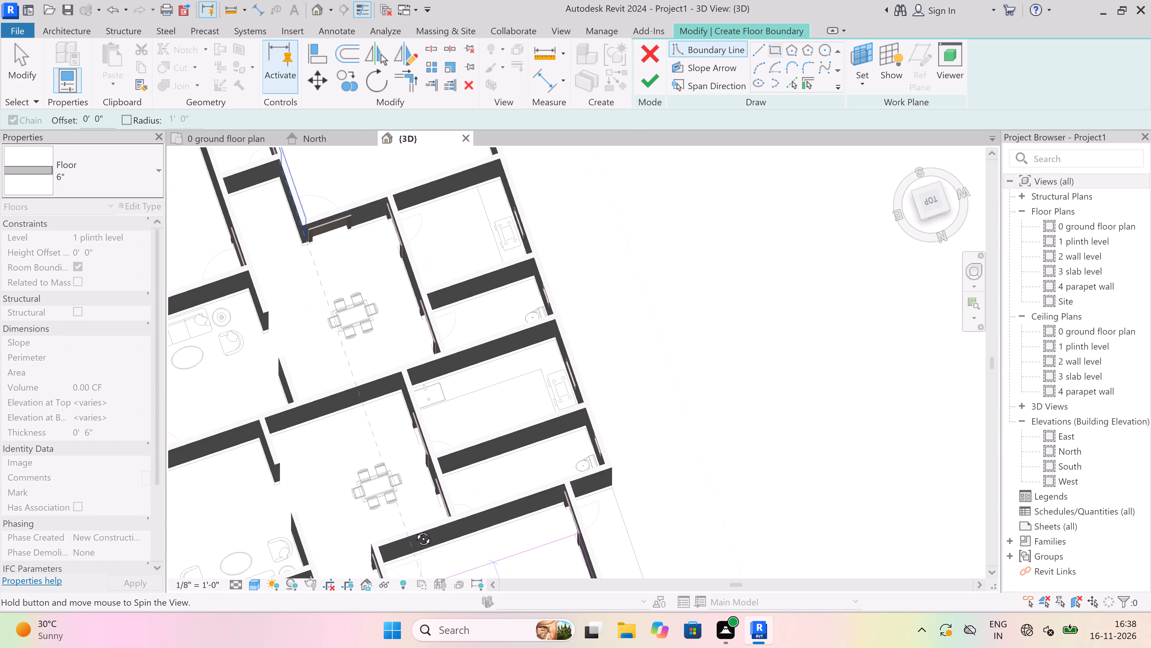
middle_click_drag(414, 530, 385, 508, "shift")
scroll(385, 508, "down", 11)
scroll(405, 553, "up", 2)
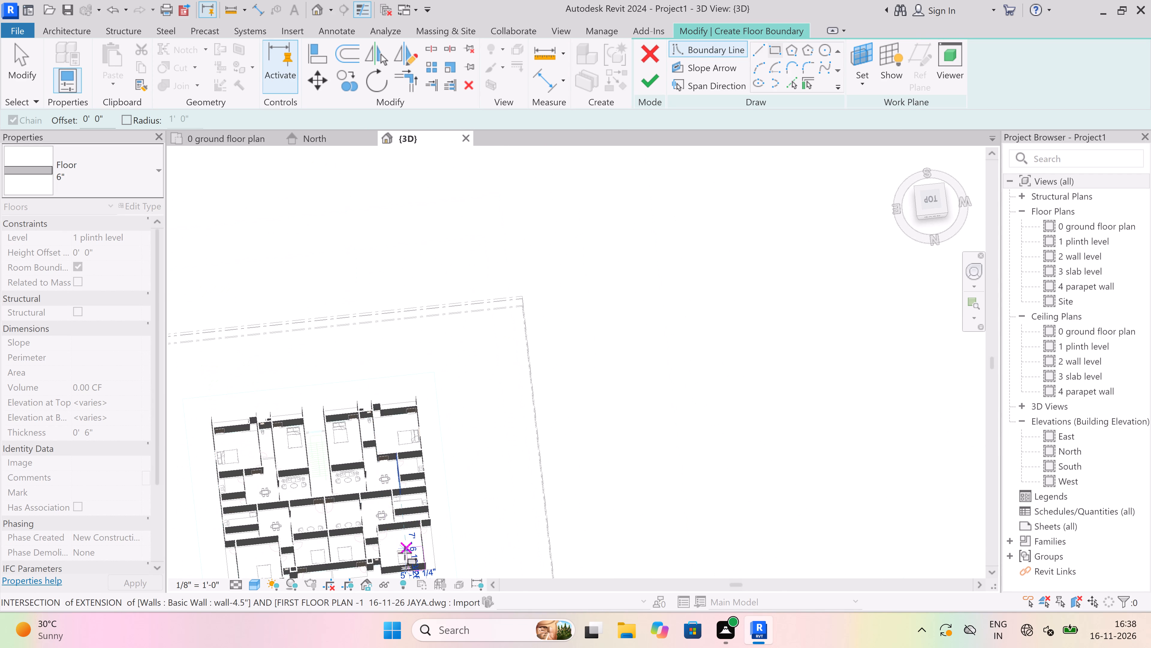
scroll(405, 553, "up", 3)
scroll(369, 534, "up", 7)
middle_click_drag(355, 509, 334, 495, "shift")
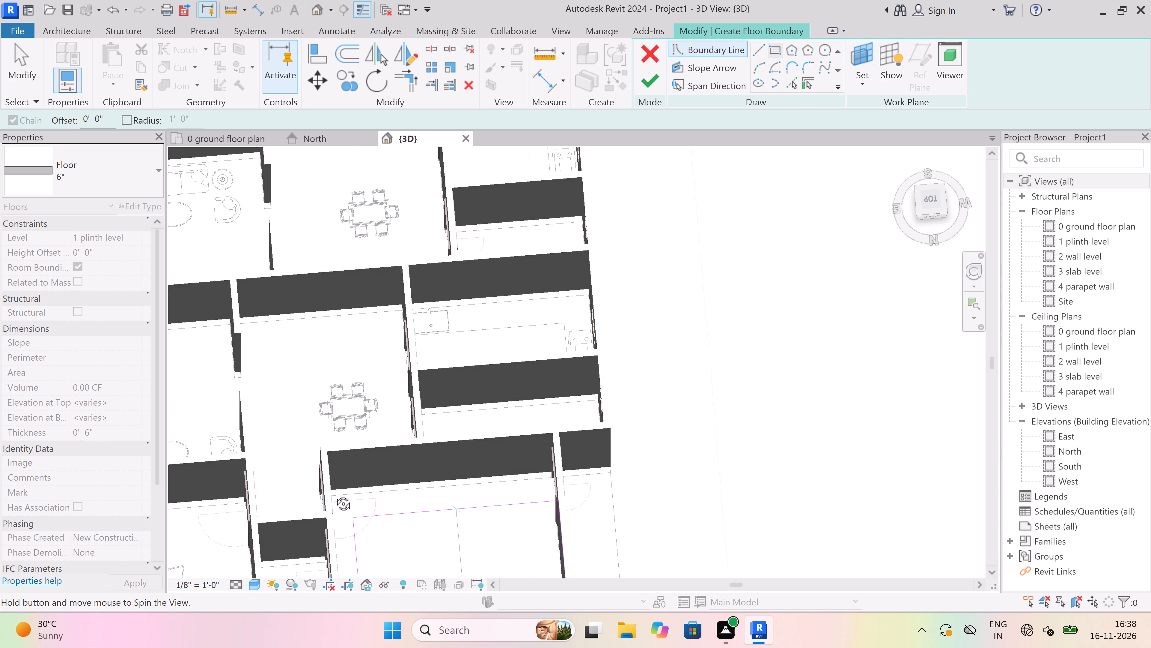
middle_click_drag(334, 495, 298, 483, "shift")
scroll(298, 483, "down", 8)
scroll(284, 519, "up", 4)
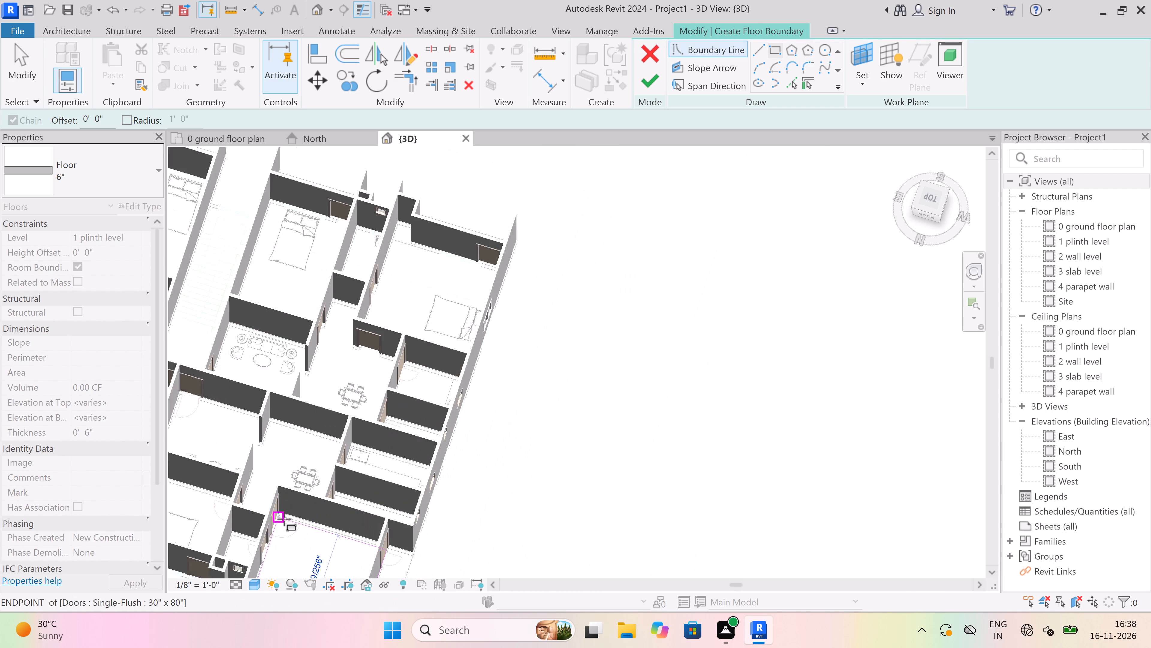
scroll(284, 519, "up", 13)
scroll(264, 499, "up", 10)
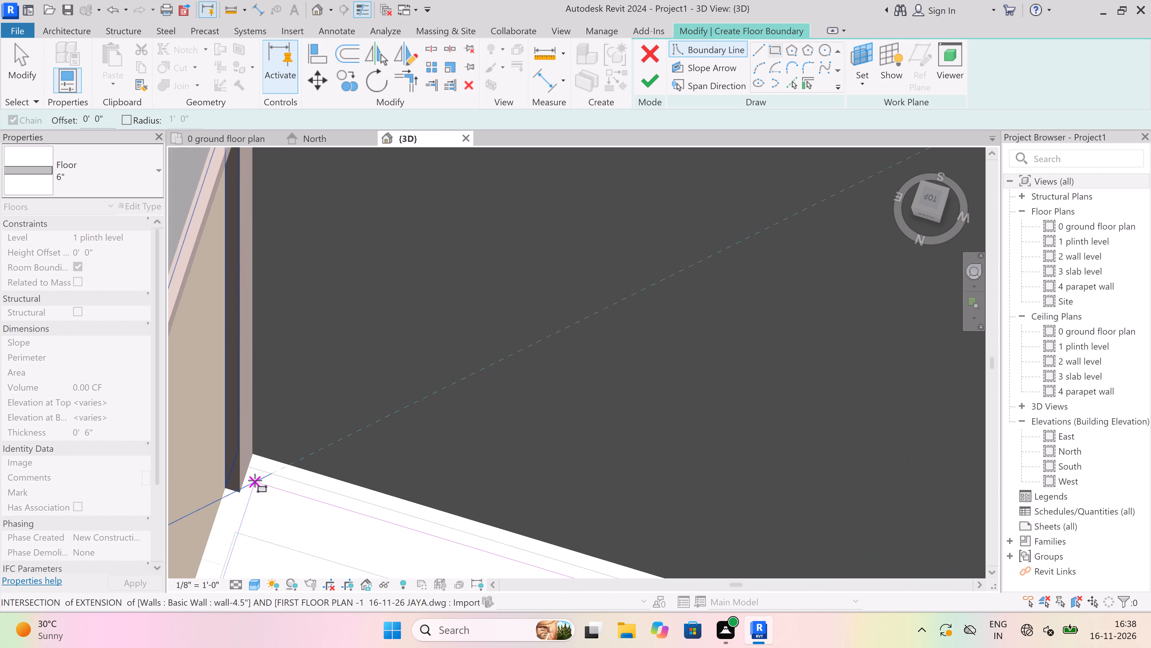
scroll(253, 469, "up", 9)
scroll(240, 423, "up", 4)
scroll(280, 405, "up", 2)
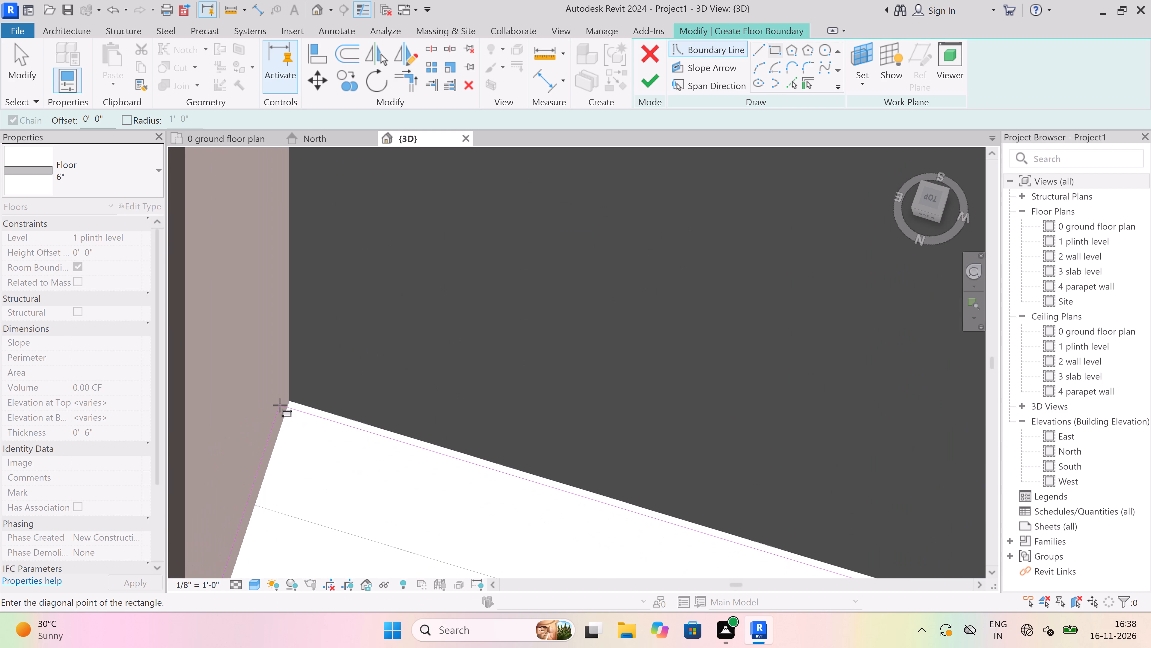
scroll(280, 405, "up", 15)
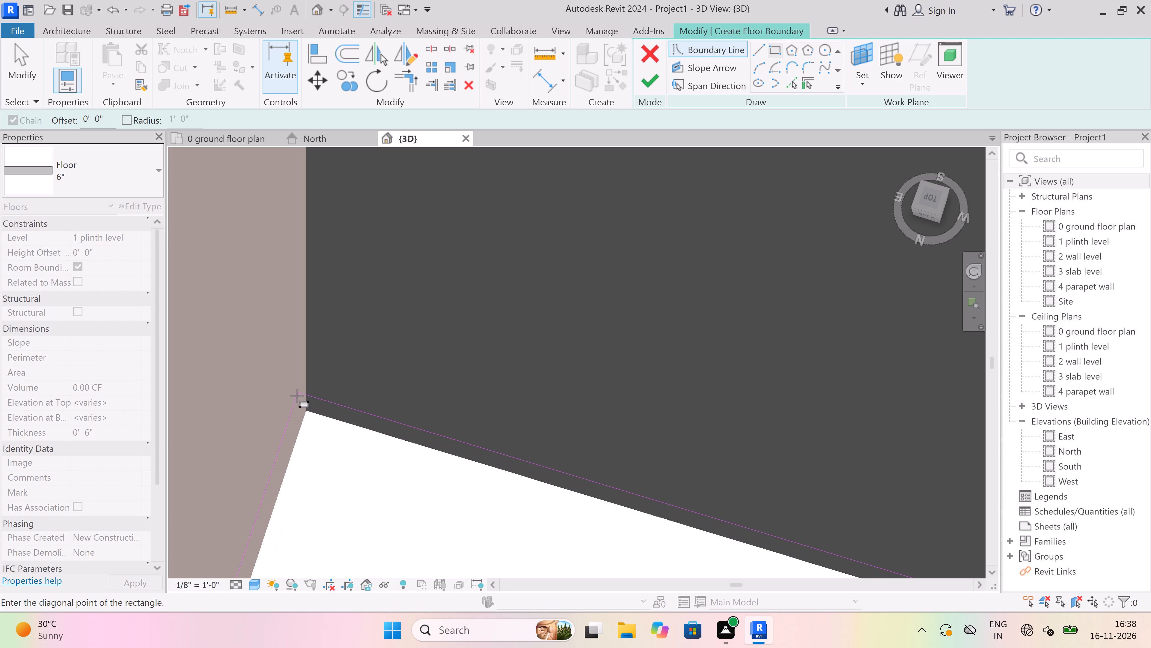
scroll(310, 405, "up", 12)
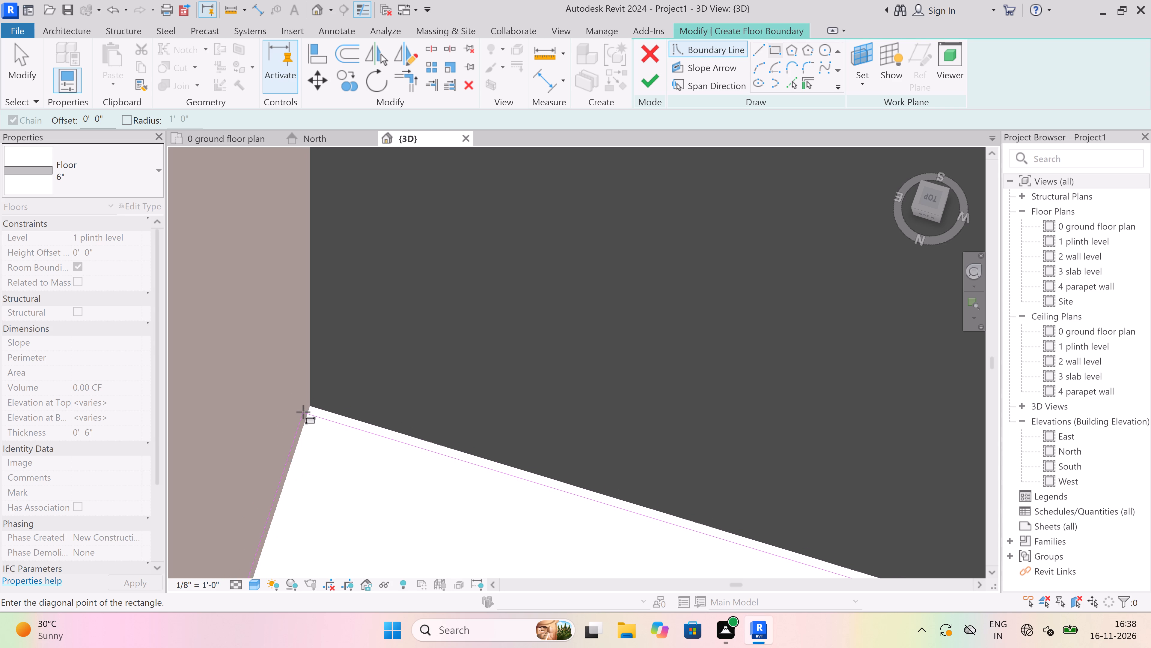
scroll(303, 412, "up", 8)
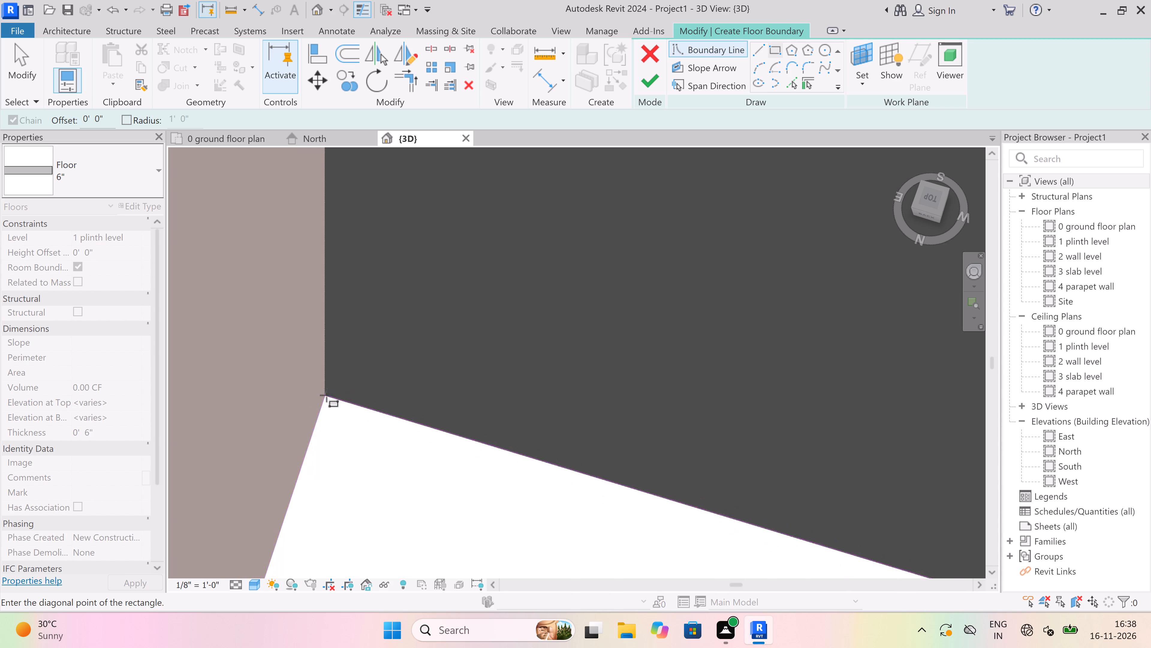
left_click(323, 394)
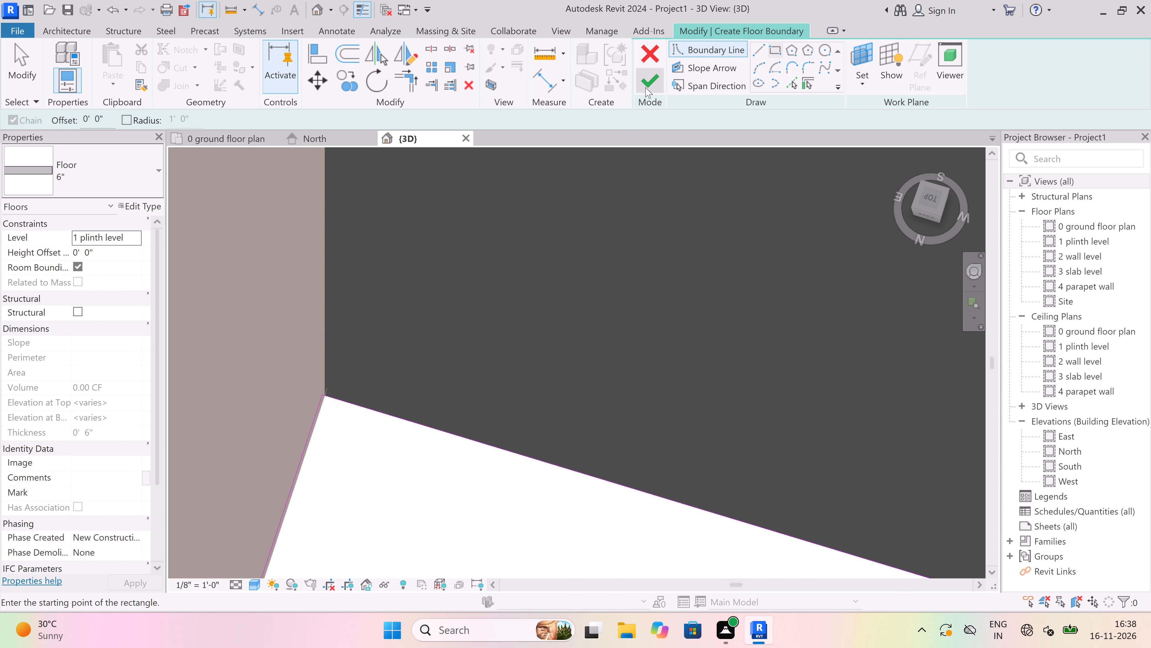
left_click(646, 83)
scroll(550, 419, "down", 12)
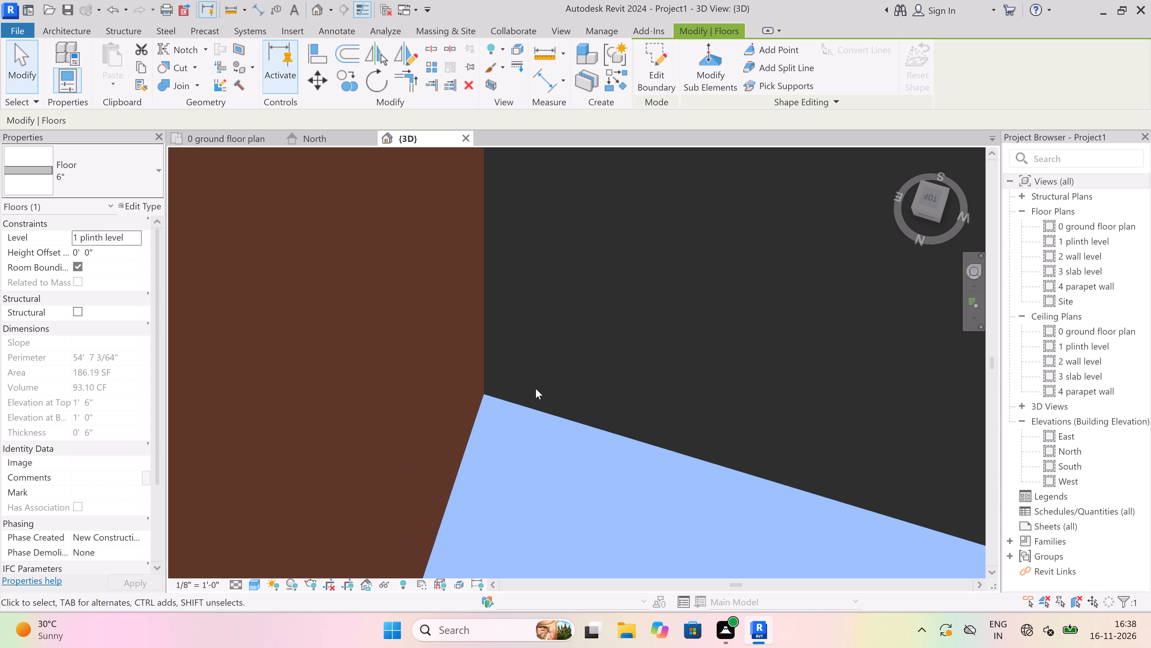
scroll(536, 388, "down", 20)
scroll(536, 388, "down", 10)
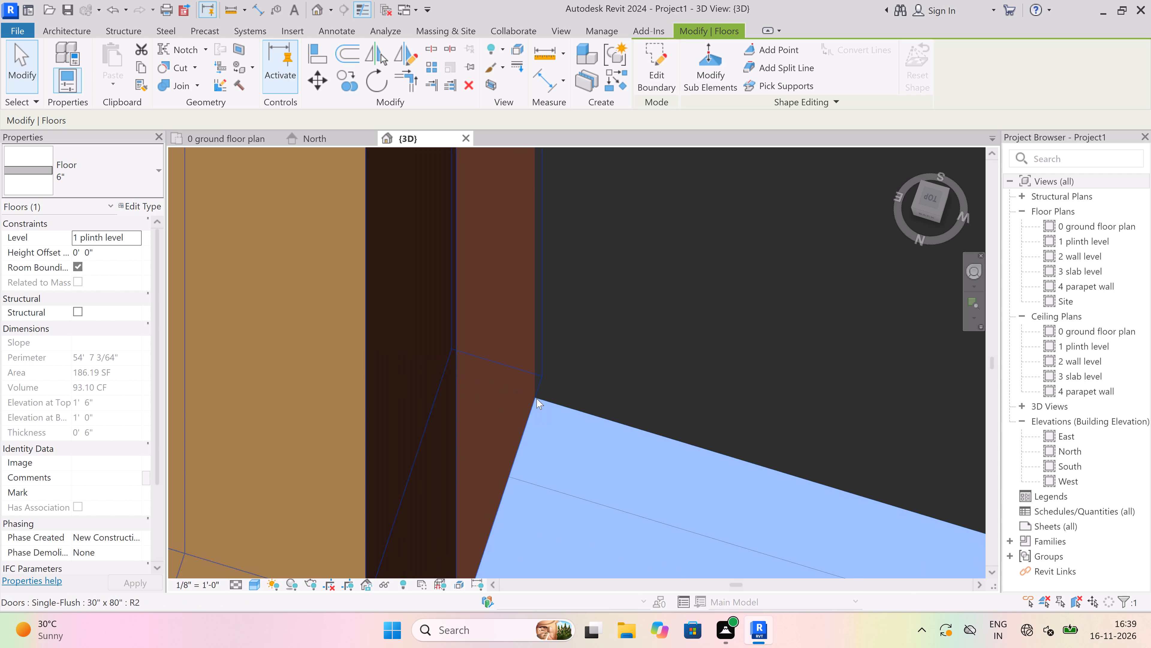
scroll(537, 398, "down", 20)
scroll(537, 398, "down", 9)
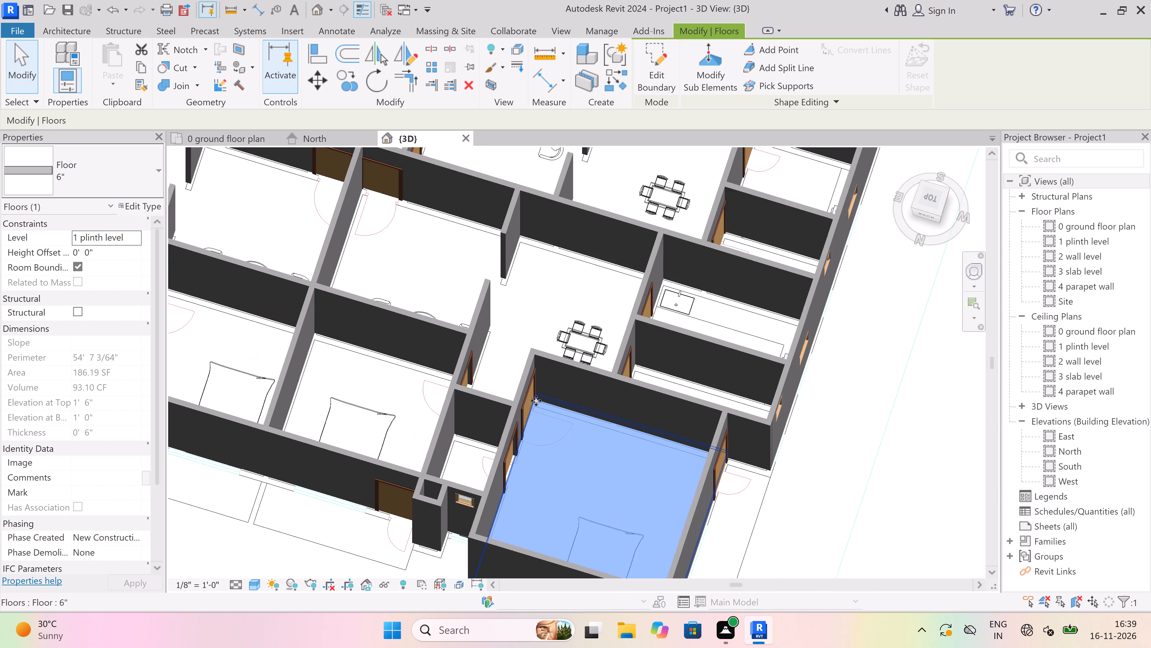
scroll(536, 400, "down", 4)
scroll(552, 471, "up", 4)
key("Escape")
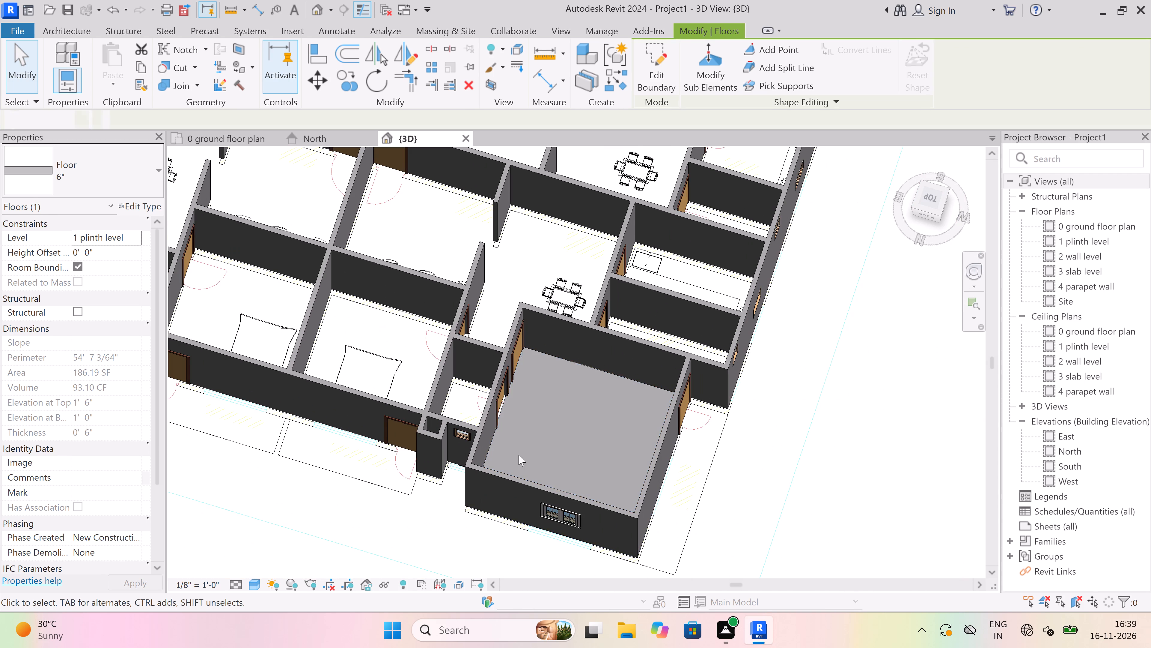
Examine the new bedroom floor and the surrounding rooms from several angles.
scroll(518, 455, "up", 3)
scroll(513, 410, "up", 4)
scroll(482, 358, "up", 3)
scroll(482, 357, "down", 3)
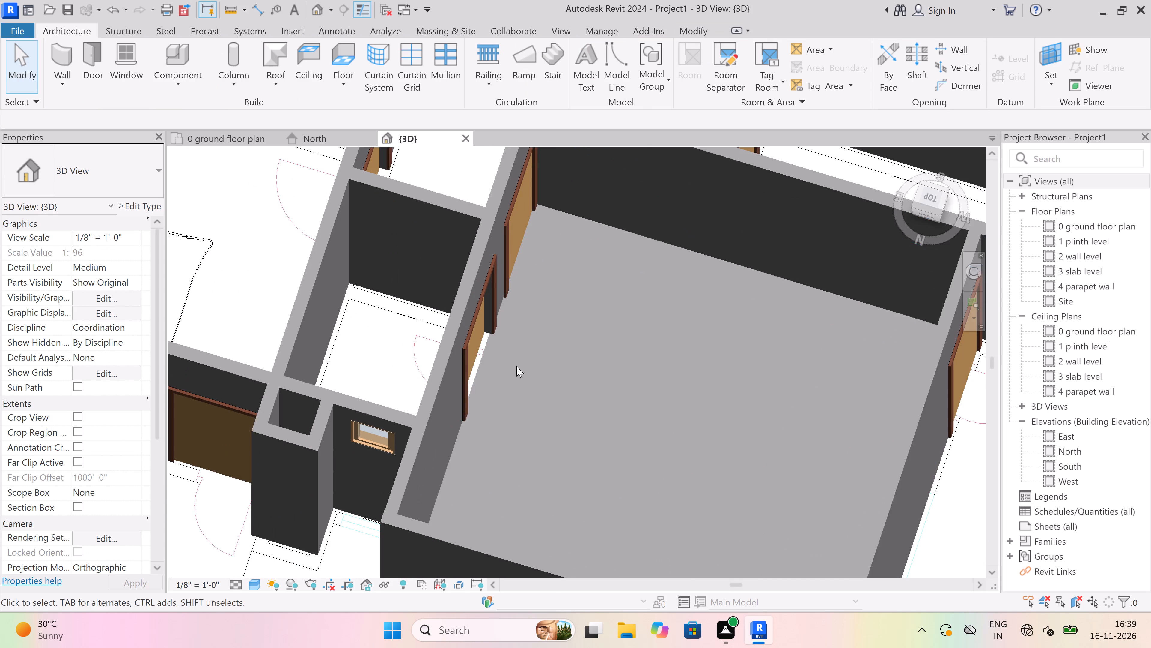
scroll(516, 367, "down", 4)
scroll(471, 402, "down", 1)
middle_click_drag(469, 403, 602, 414)
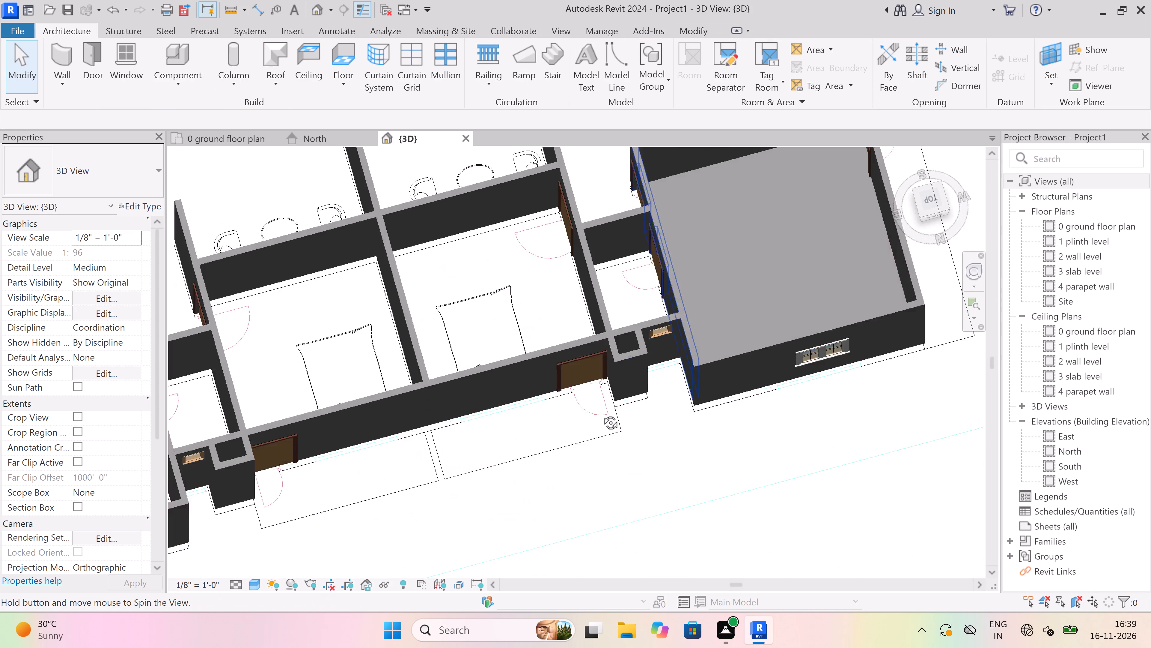
middle_click_drag(602, 414, 605, 398)
middle_click_drag(302, 417, 614, 365, "shift")
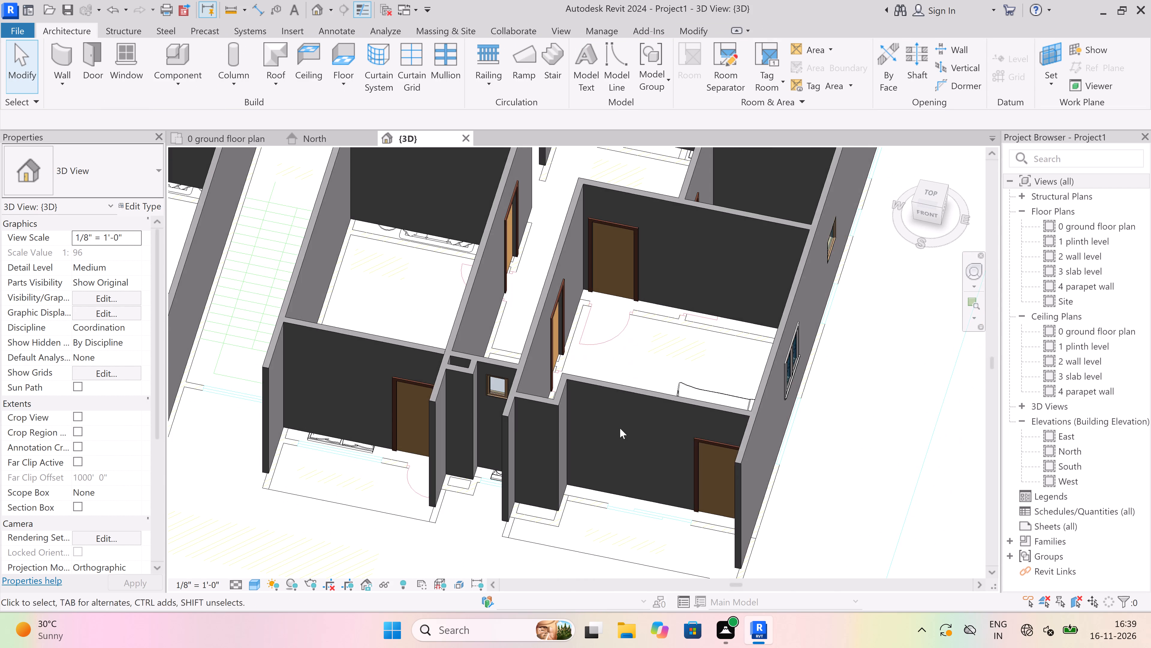
scroll(632, 494, "down", 10)
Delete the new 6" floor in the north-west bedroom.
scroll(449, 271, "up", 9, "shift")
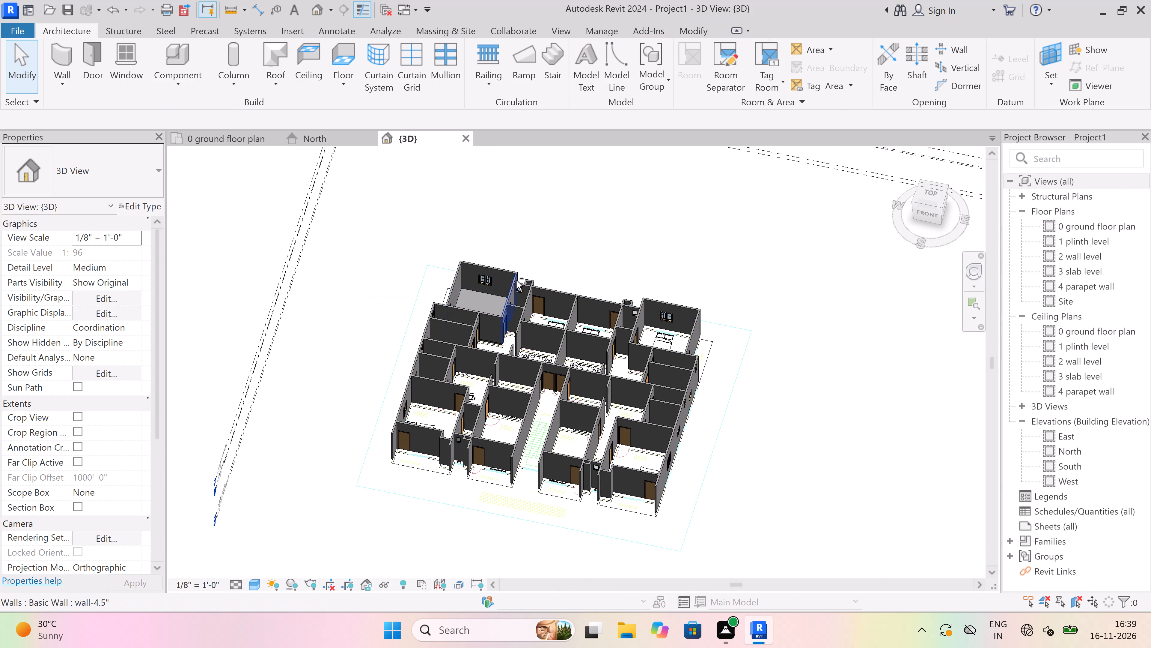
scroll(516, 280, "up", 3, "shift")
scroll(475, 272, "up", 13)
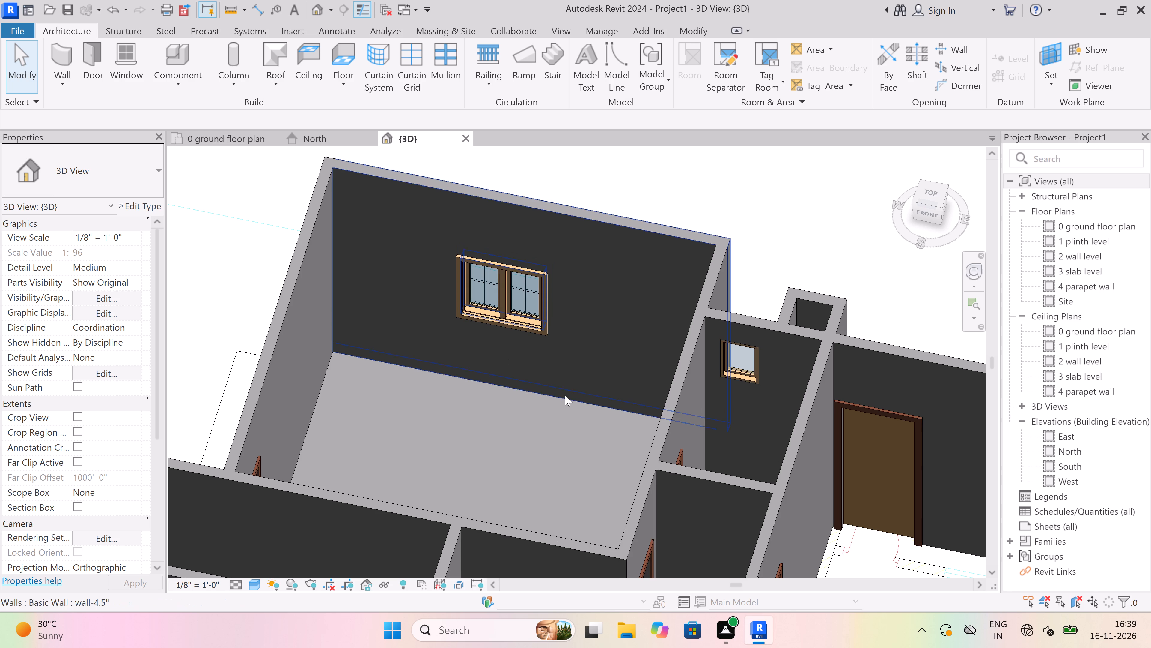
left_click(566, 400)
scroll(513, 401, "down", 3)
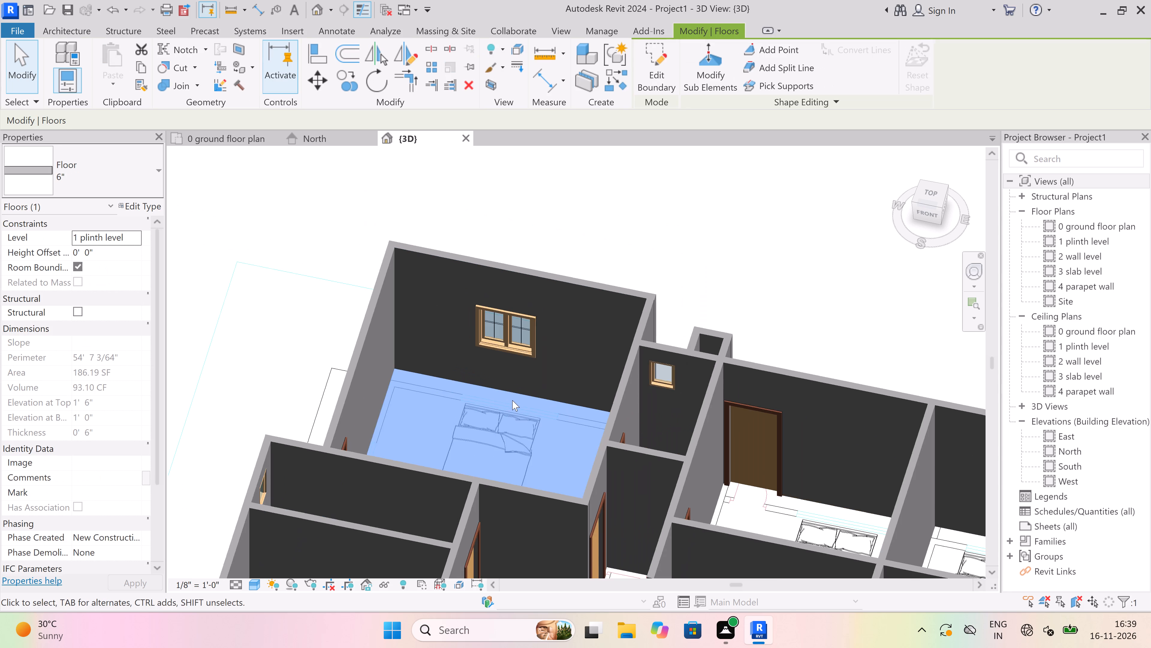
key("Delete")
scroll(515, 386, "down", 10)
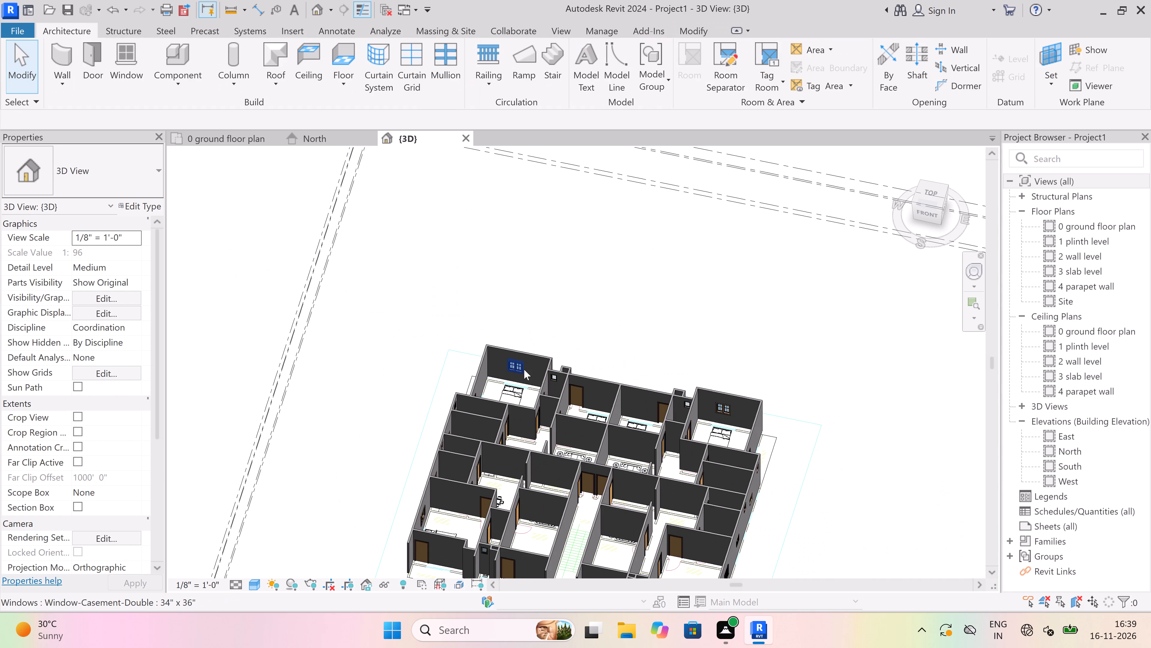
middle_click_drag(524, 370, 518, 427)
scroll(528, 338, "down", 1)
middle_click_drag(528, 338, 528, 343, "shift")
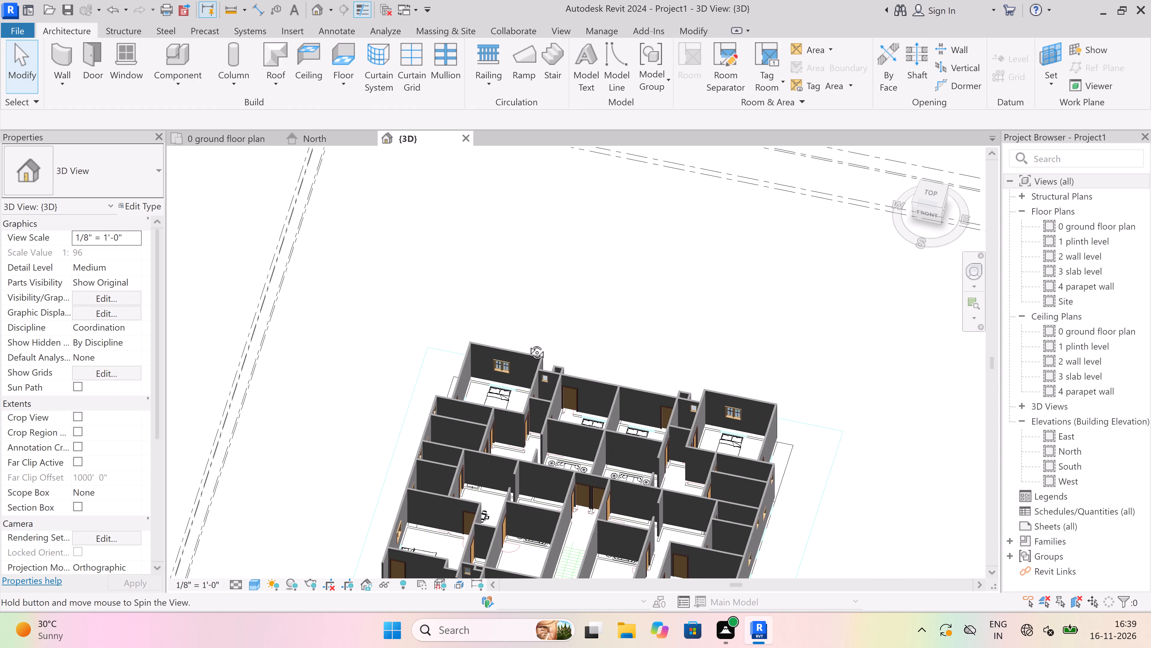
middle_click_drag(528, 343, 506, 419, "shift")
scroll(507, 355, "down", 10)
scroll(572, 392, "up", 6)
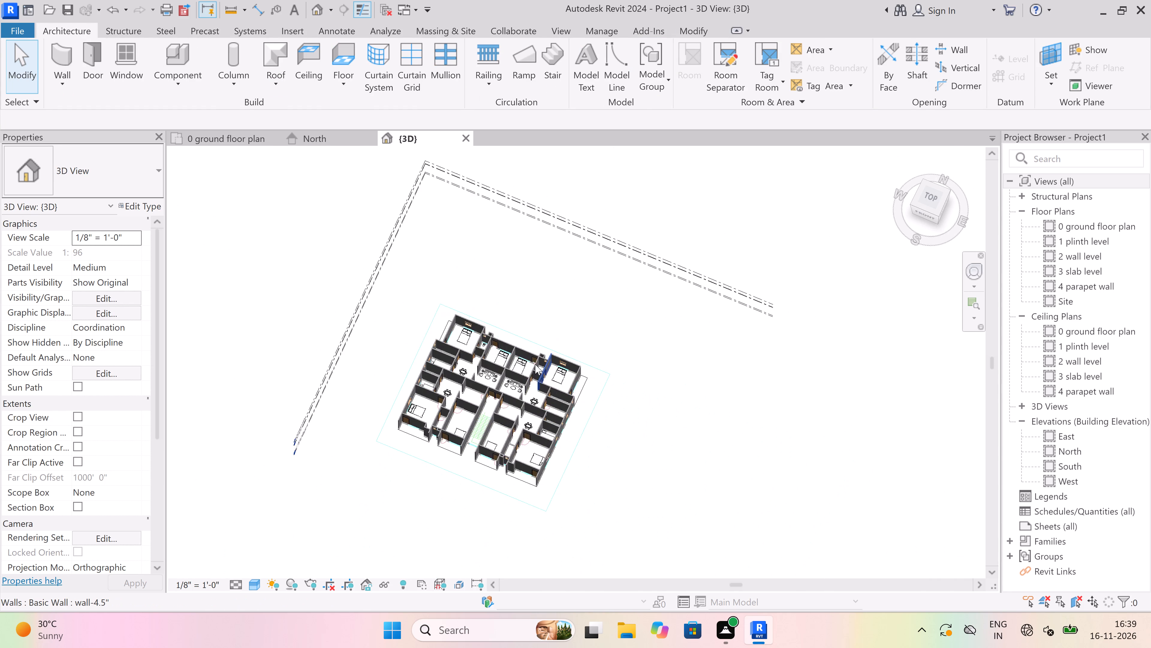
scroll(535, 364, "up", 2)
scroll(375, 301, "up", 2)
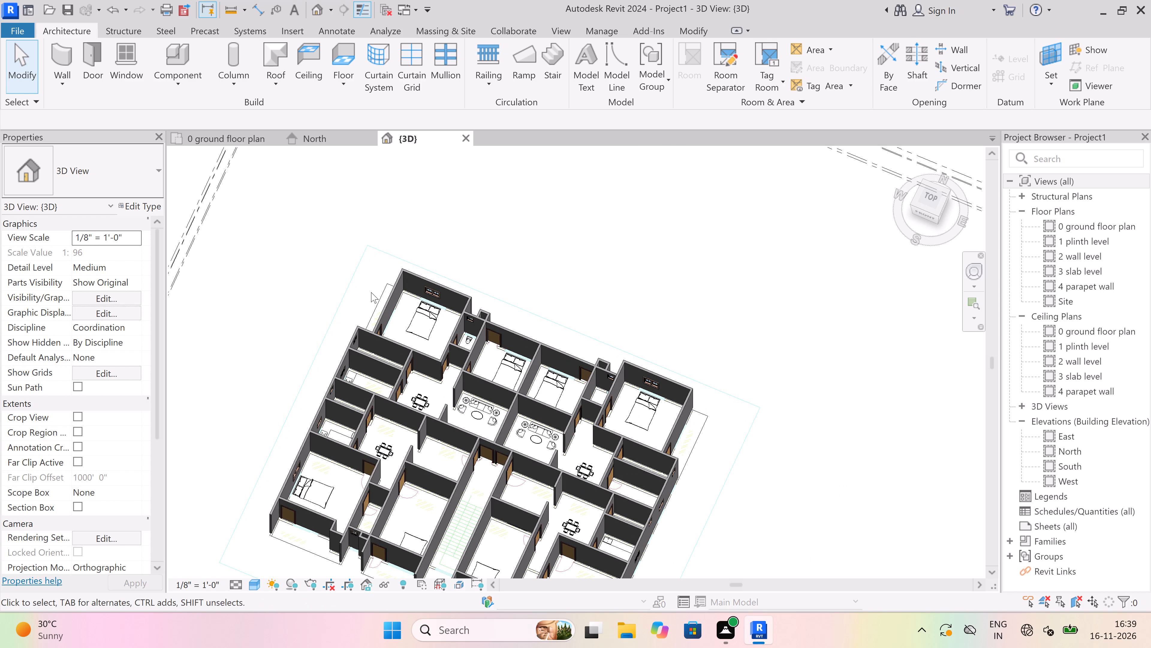
Start a new 6" architectural floor with a rectangular boundary and set its level to 1 plinth level.
scroll(371, 292, "down", 4)
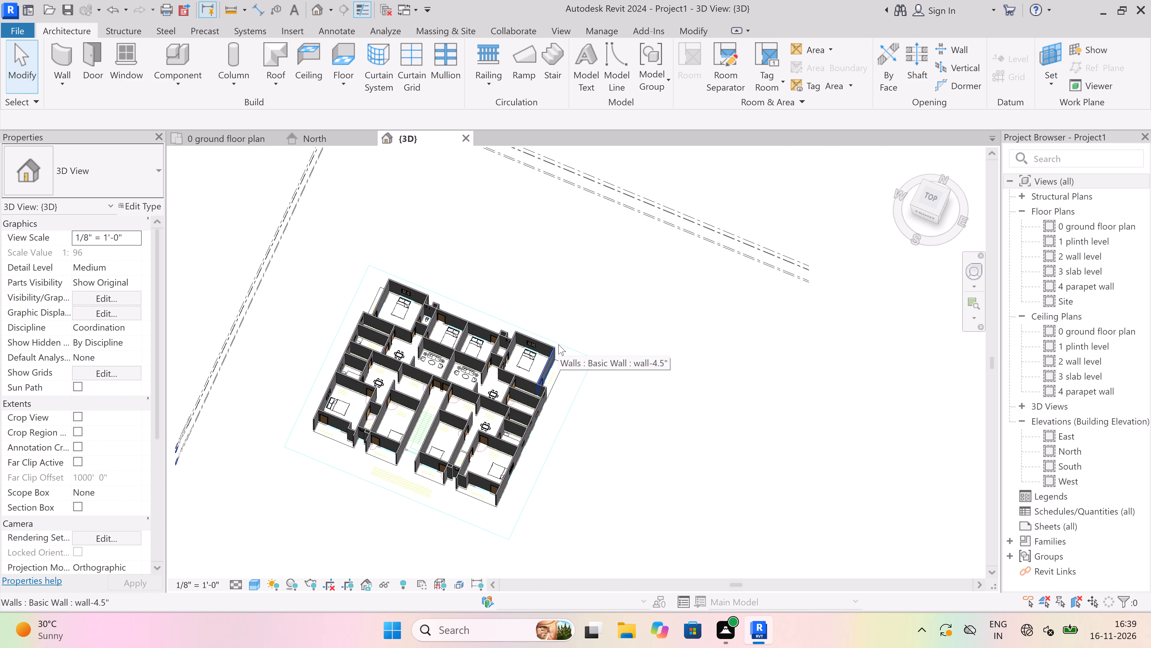
scroll(559, 344, "up", 2)
middle_click_drag(578, 356, 198, 415, "shift")
scroll(246, 385, "up", 3)
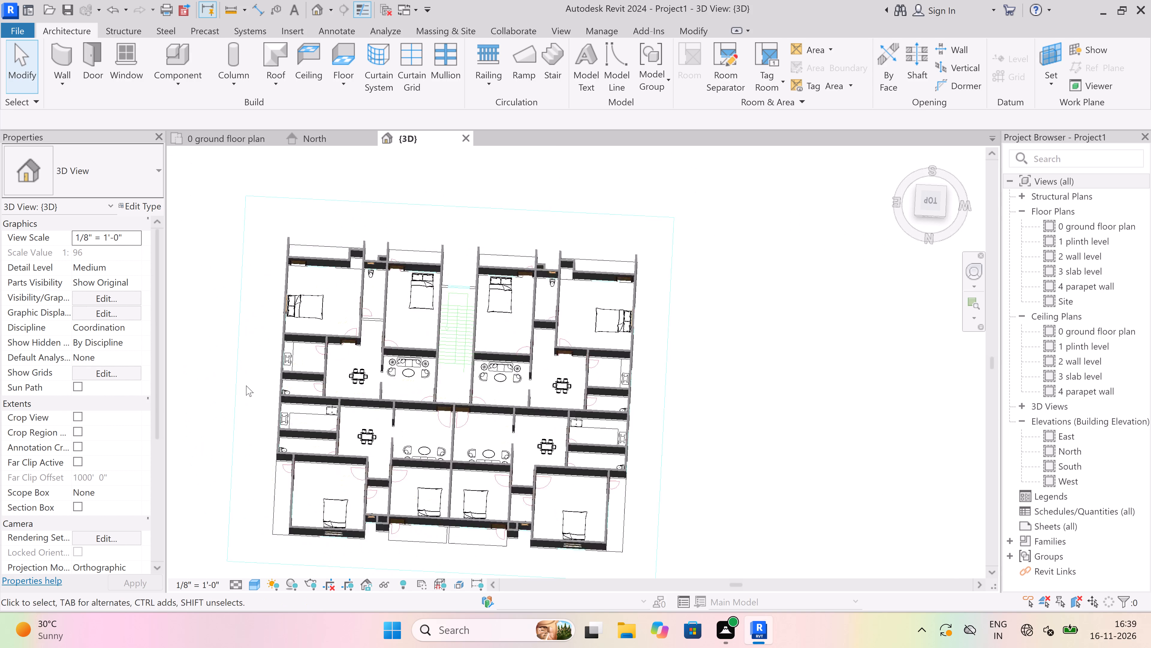
scroll(246, 385, "down", 2)
middle_click_drag(269, 411, 276, 406, "shift")
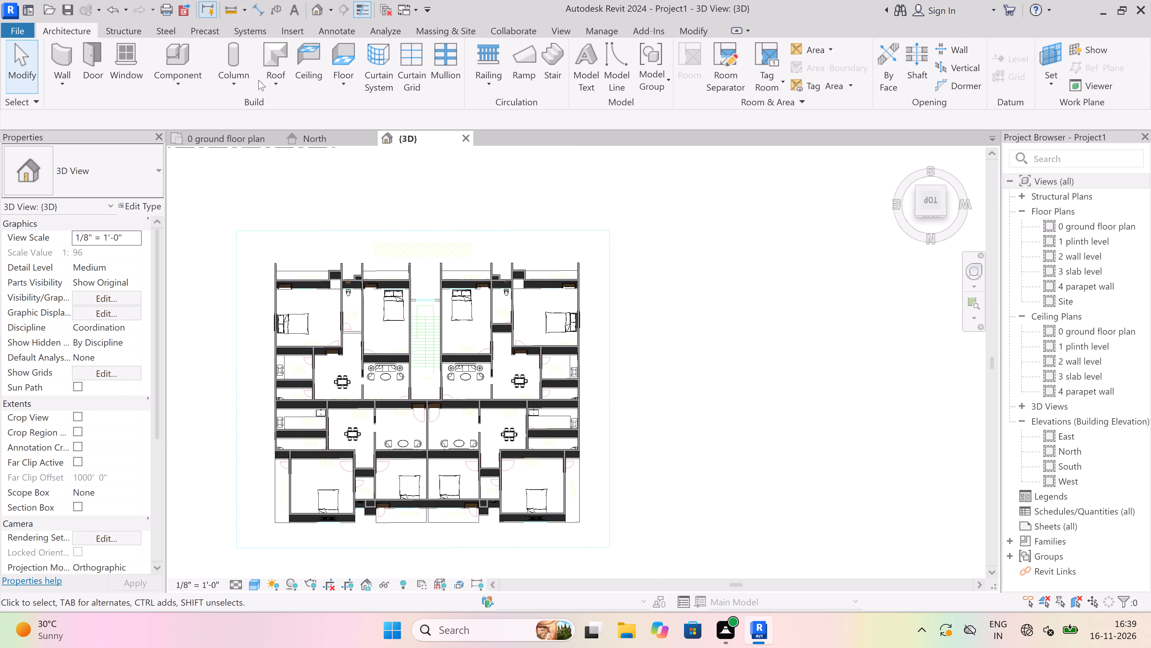
left_click(260, 80)
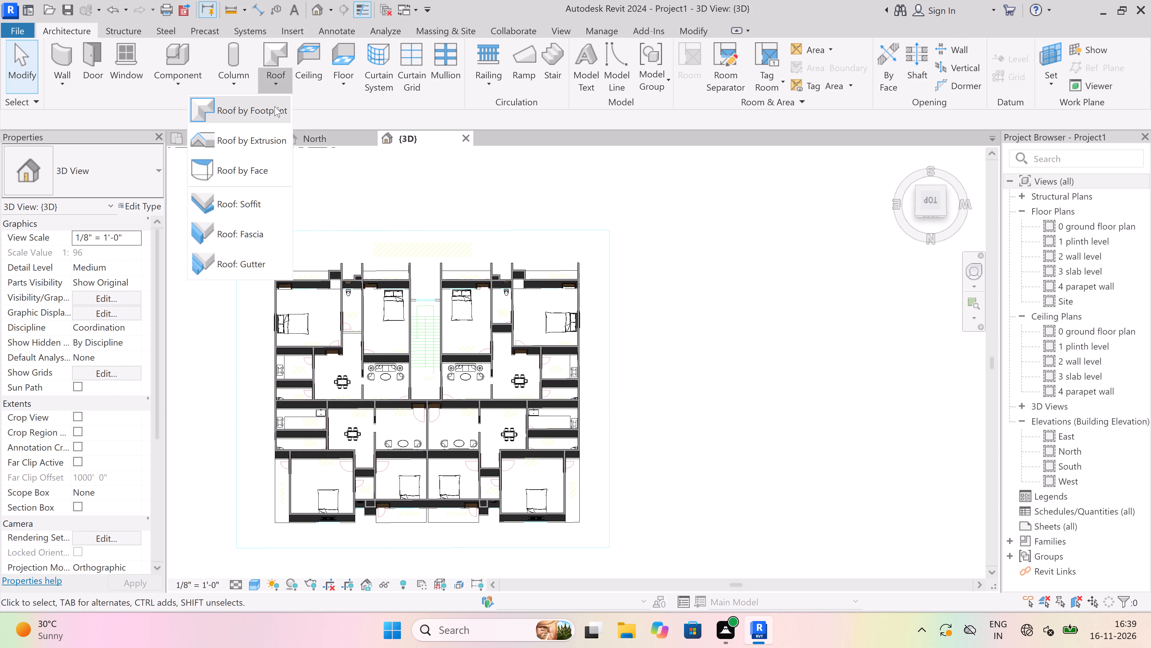
left_click(345, 79)
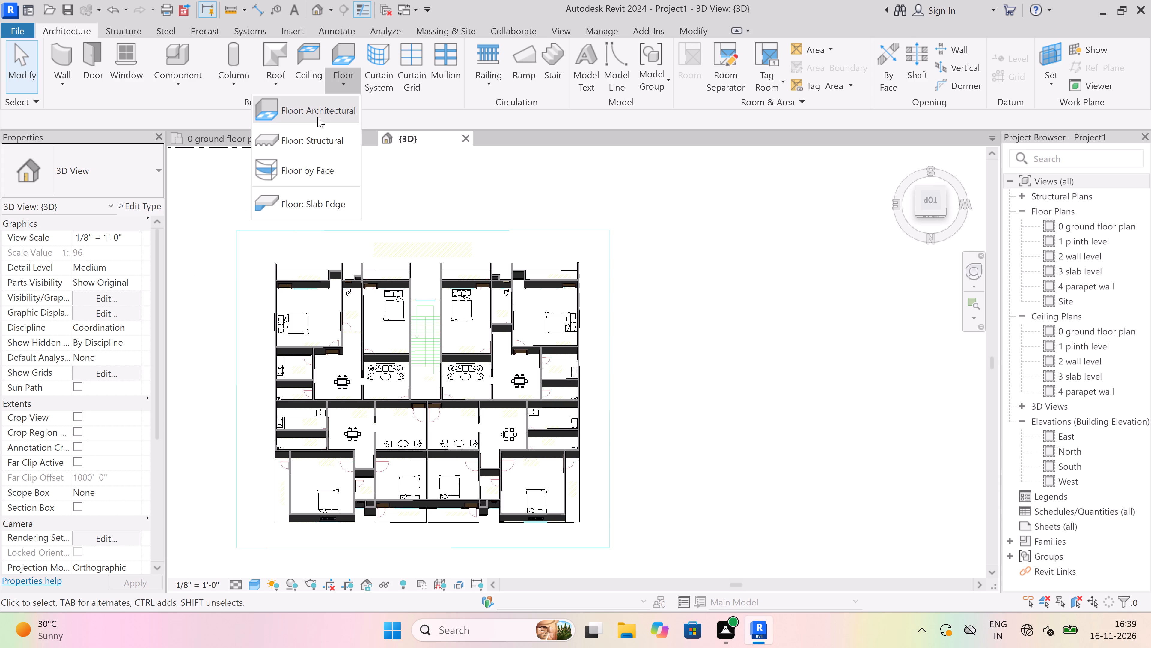
left_click(319, 113)
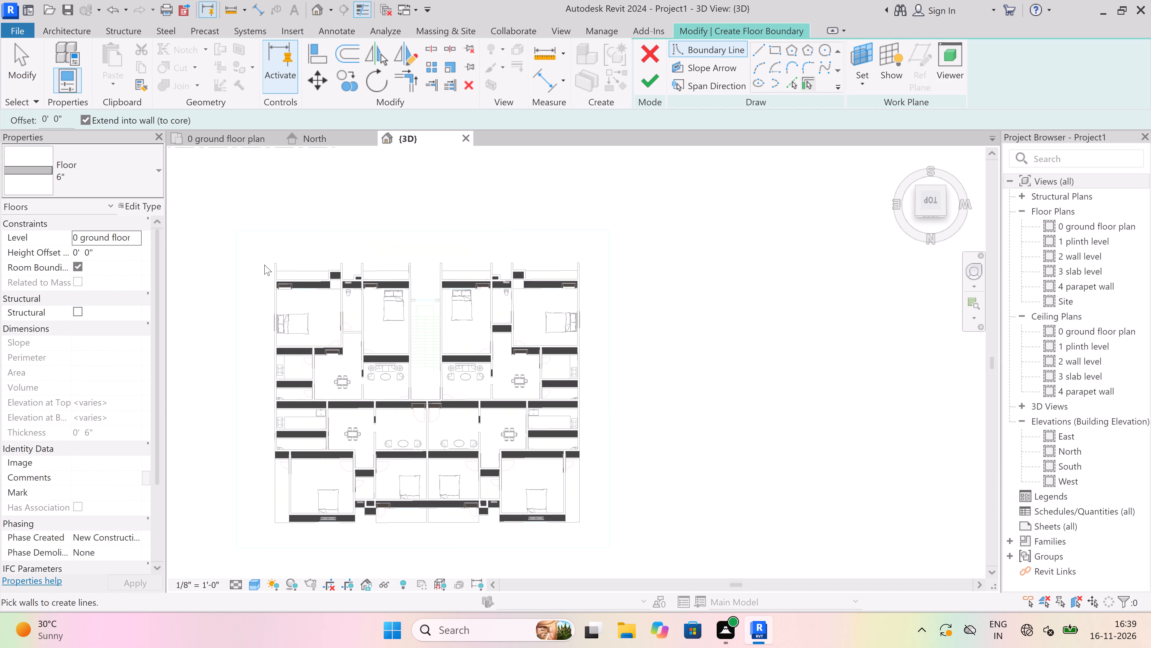
scroll(296, 284, "down", 1)
middle_click_drag(284, 287, 268, 284, "shift")
scroll(320, 279, "up", 2)
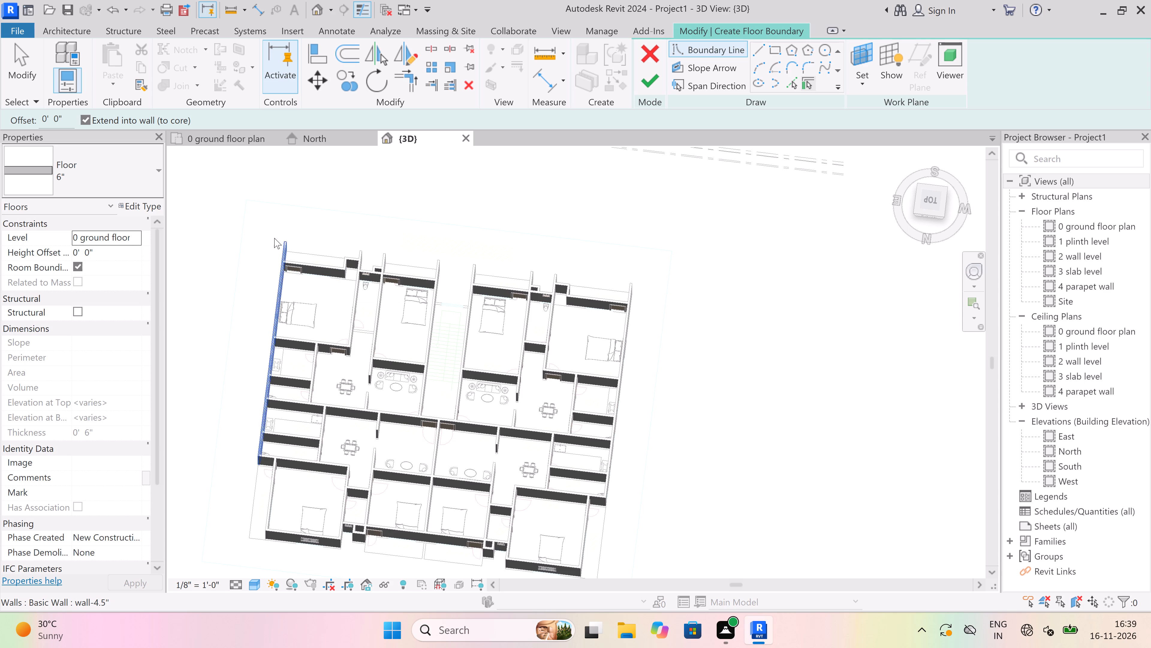
left_click(772, 47)
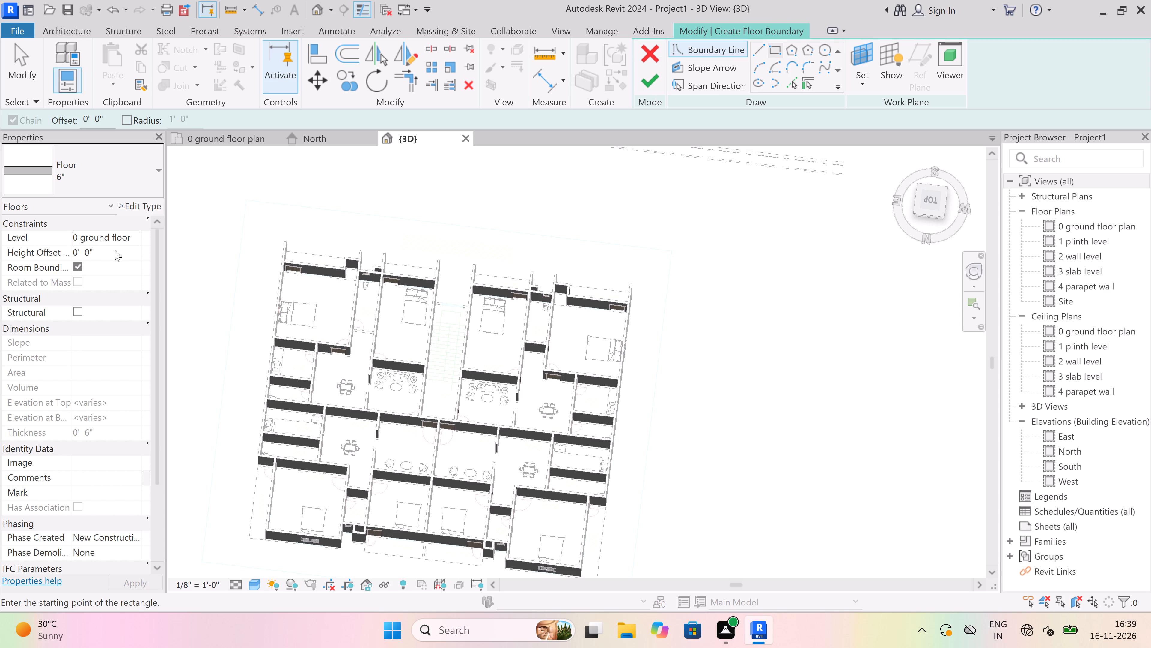
left_click(131, 236)
left_click(136, 263)
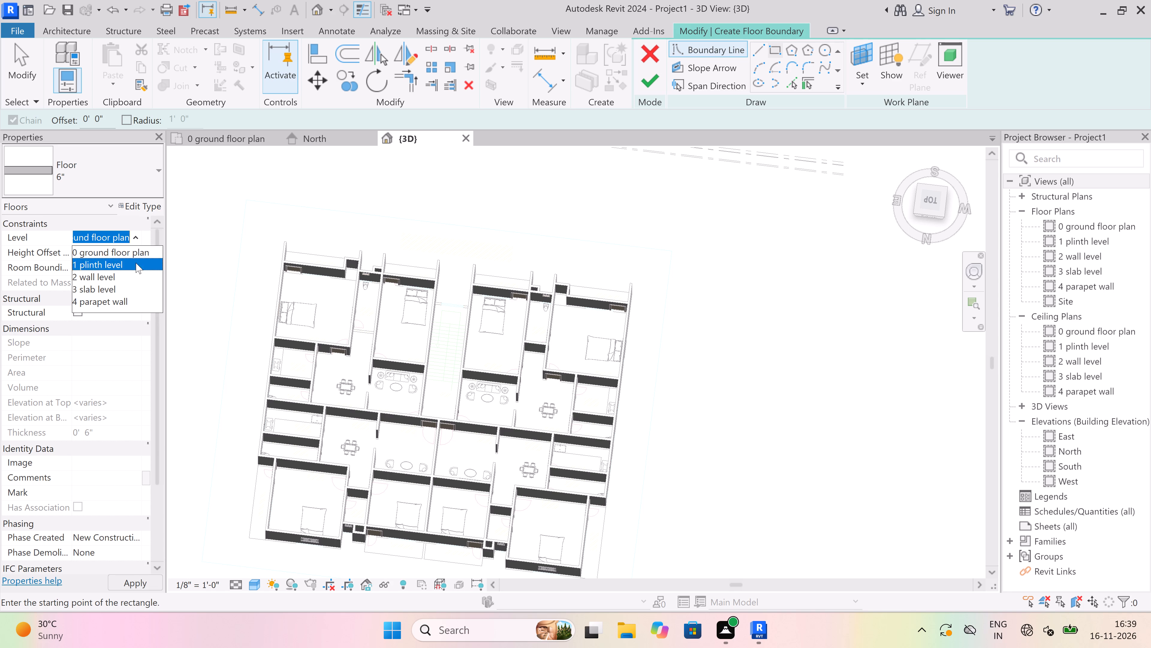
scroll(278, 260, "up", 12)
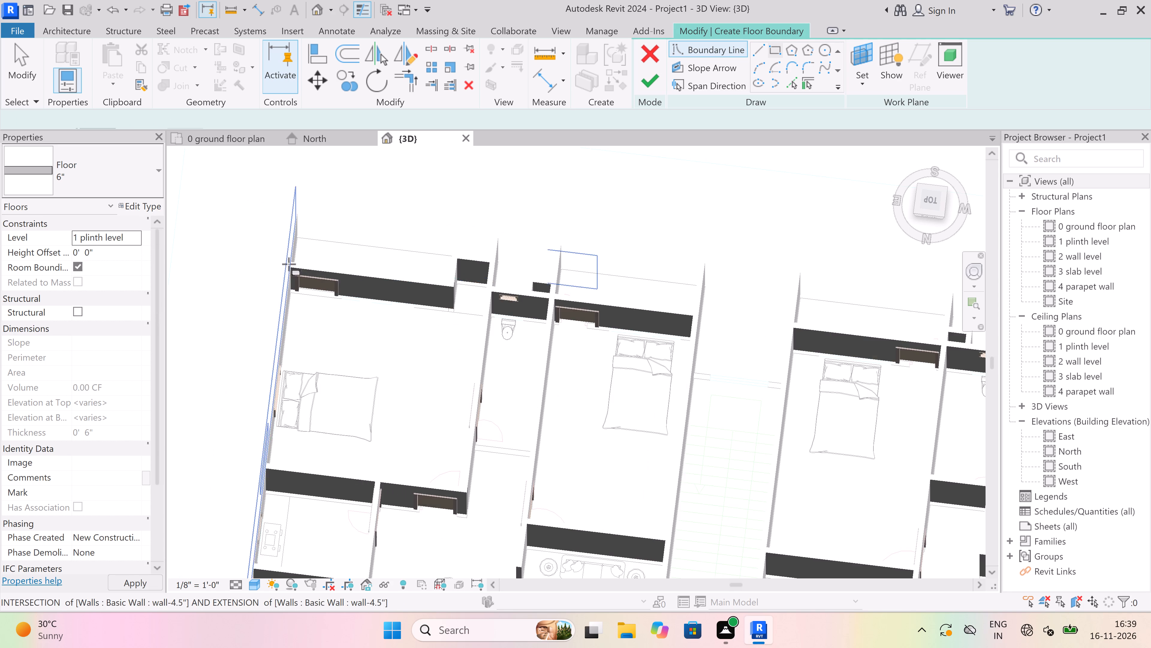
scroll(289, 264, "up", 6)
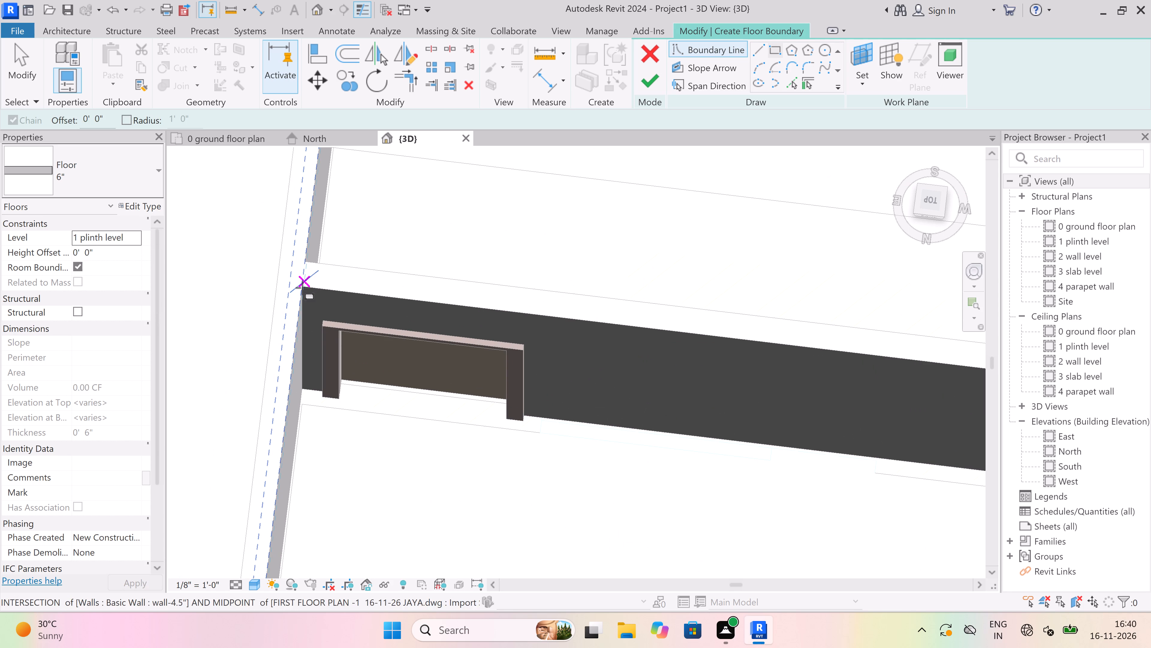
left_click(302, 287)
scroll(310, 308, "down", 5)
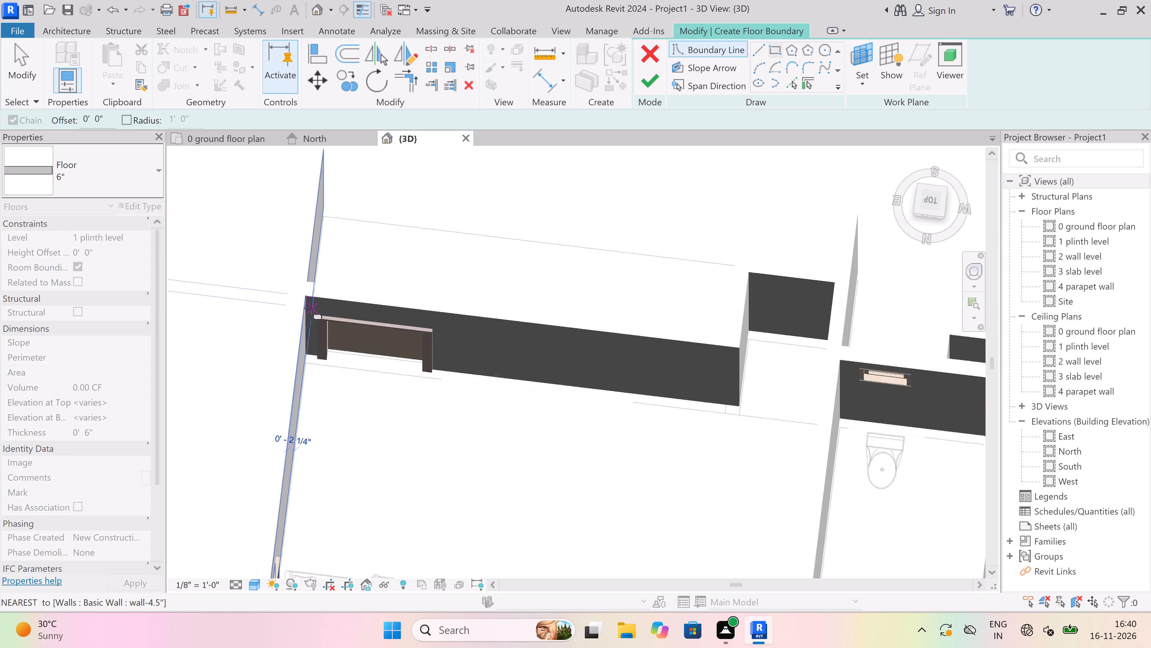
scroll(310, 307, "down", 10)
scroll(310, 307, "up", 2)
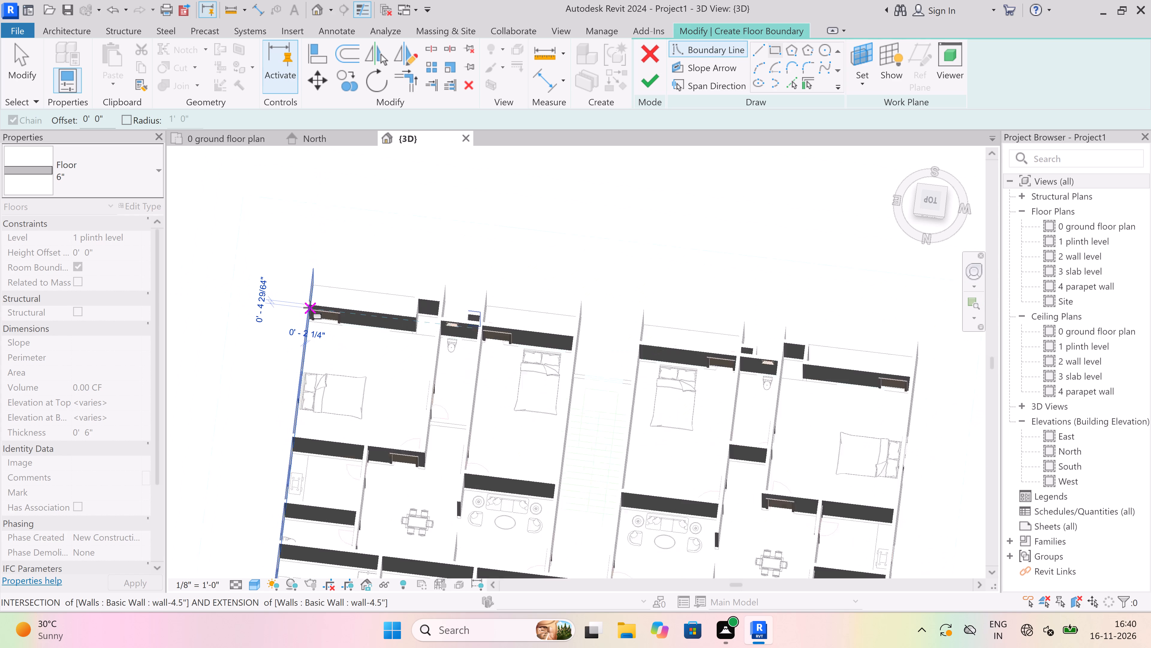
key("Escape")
Draw the floor rectangle, about 64'-6" by 55'-5", over the whole building from the south-east outer wall end to the north-west plan corner, and finish it.
scroll(304, 256, "up", 8)
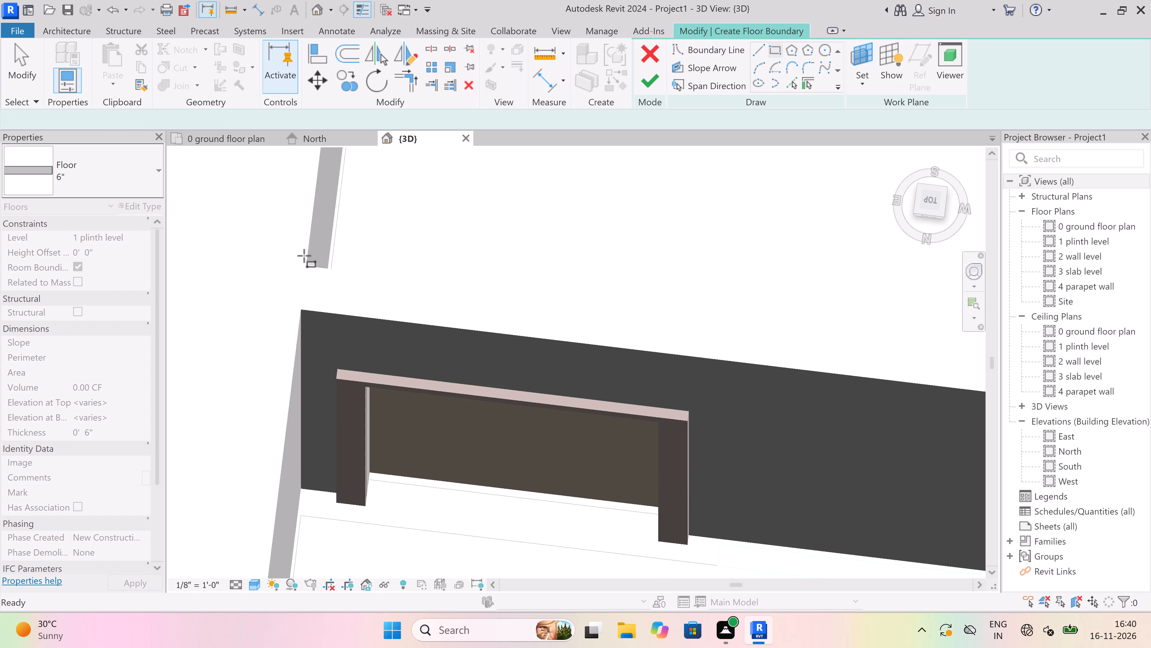
scroll(310, 294, "down", 18)
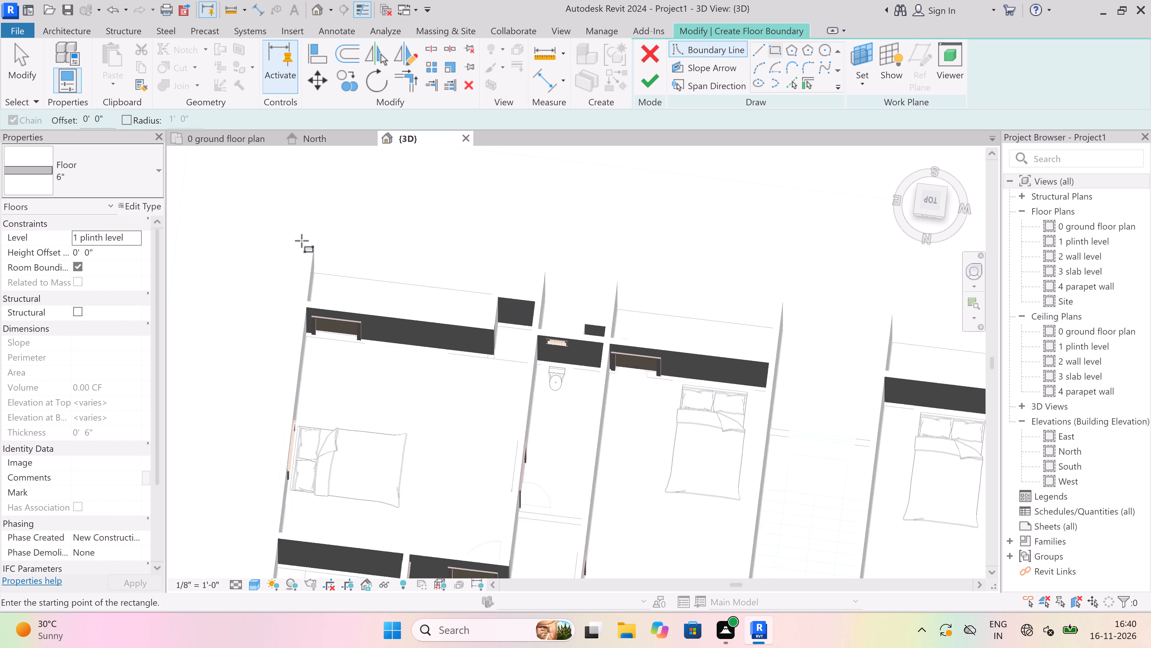
scroll(302, 241, "up", 13)
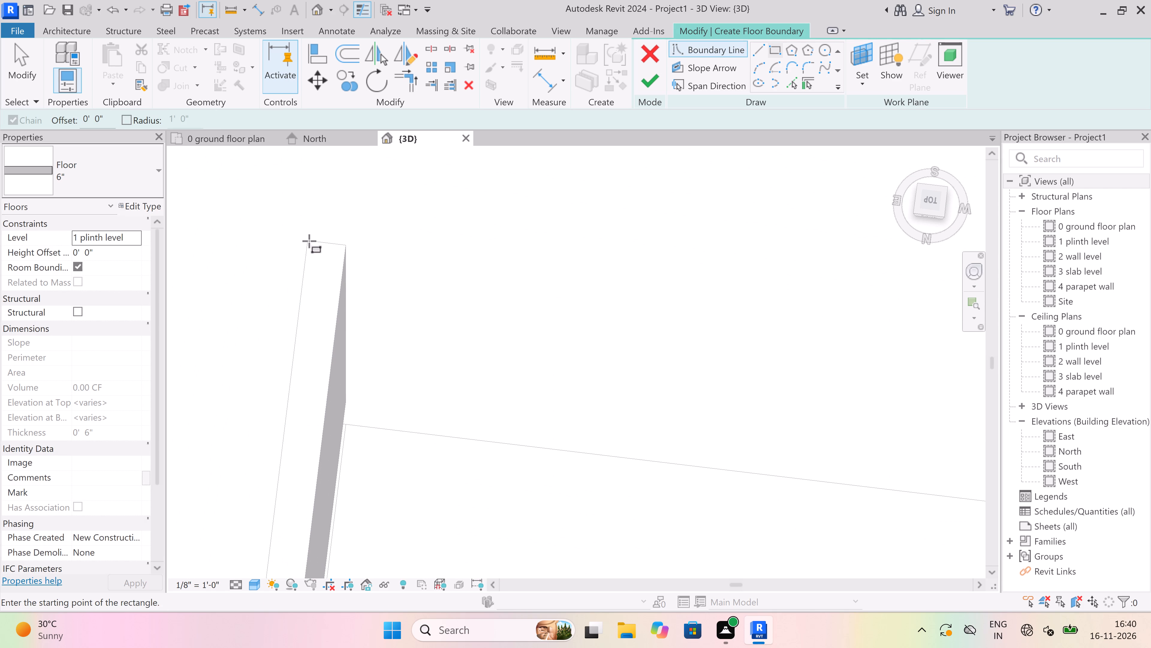
left_click(305, 238)
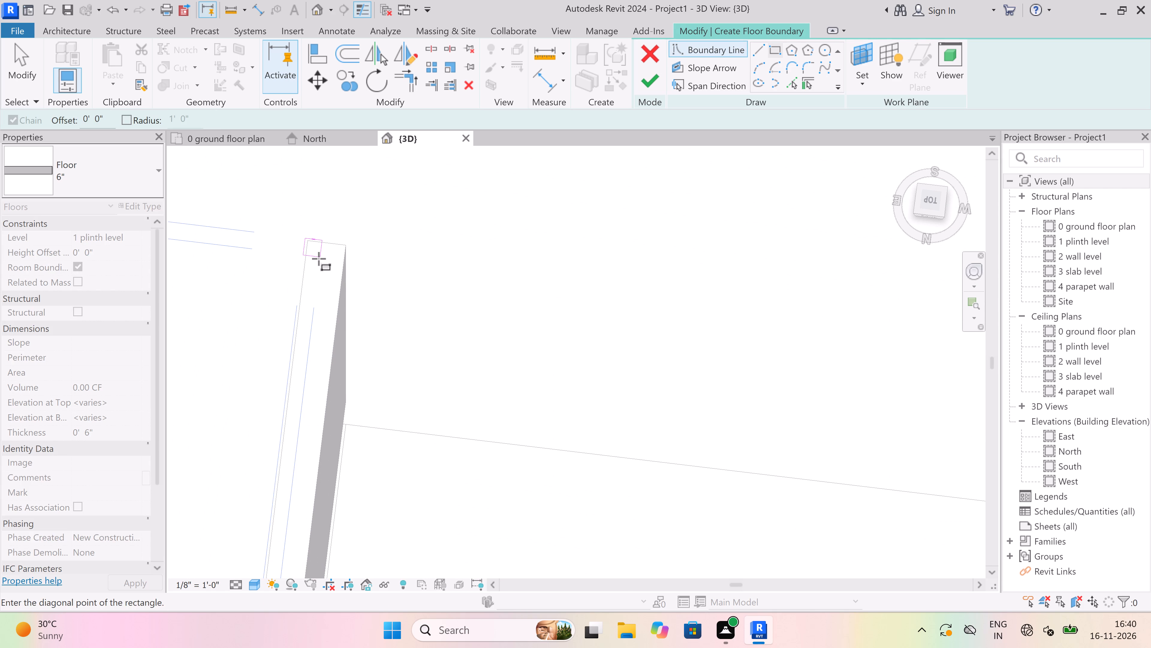
scroll(319, 259, "down", 18)
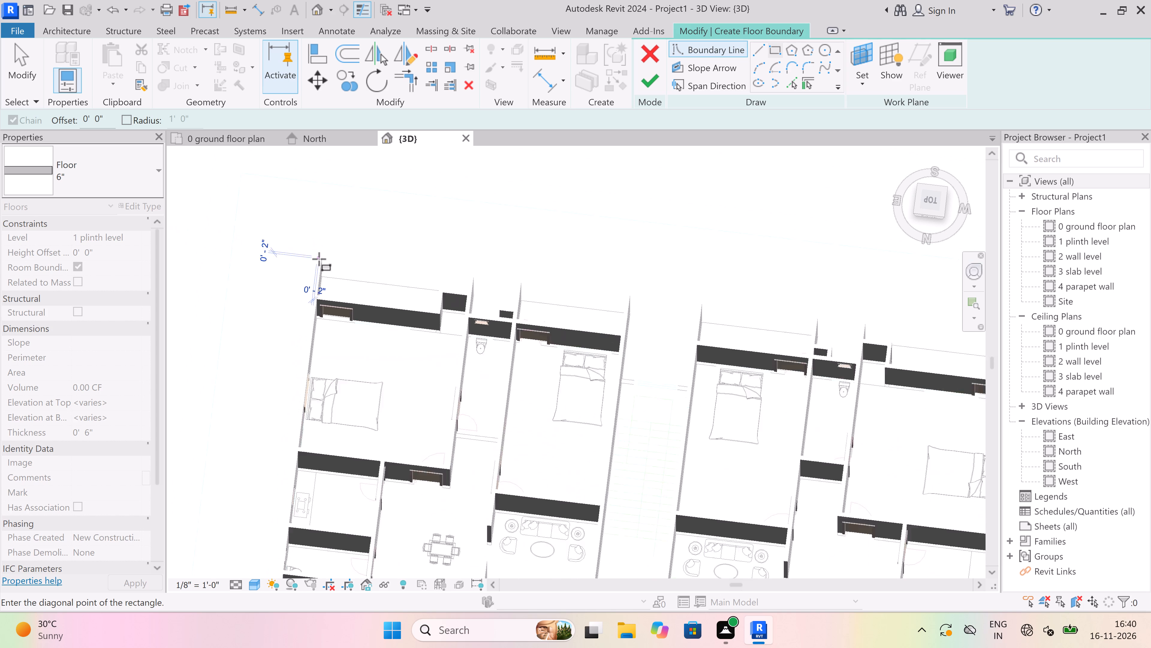
scroll(319, 259, "down", 6)
scroll(509, 480, "up", 2)
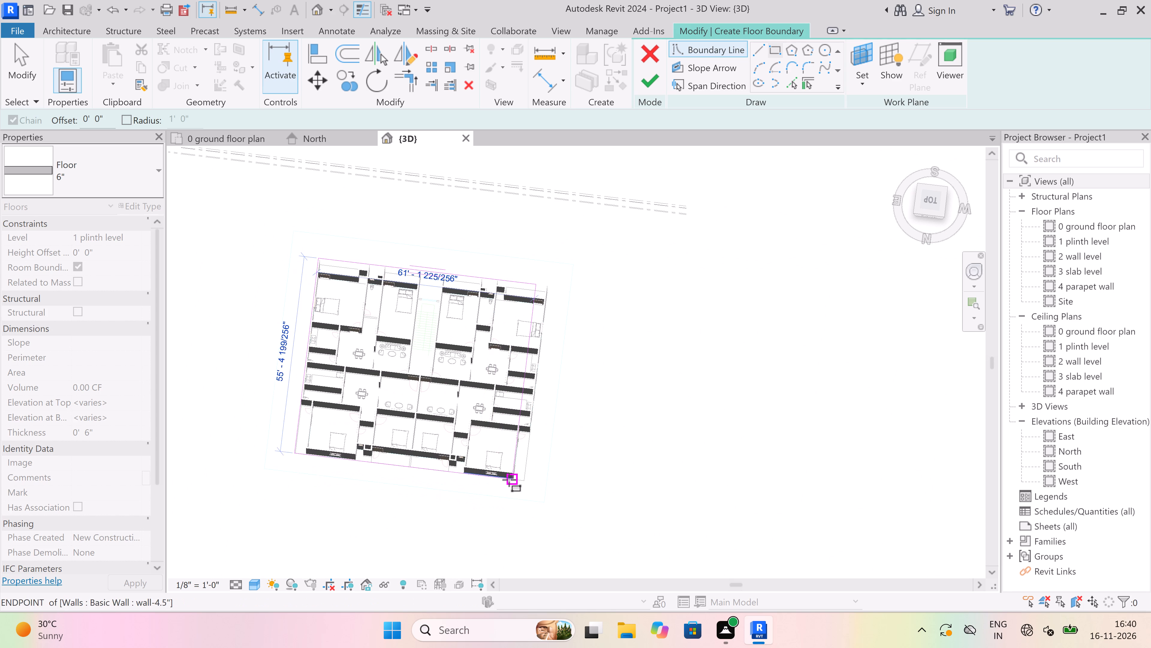
scroll(509, 480, "up", 1)
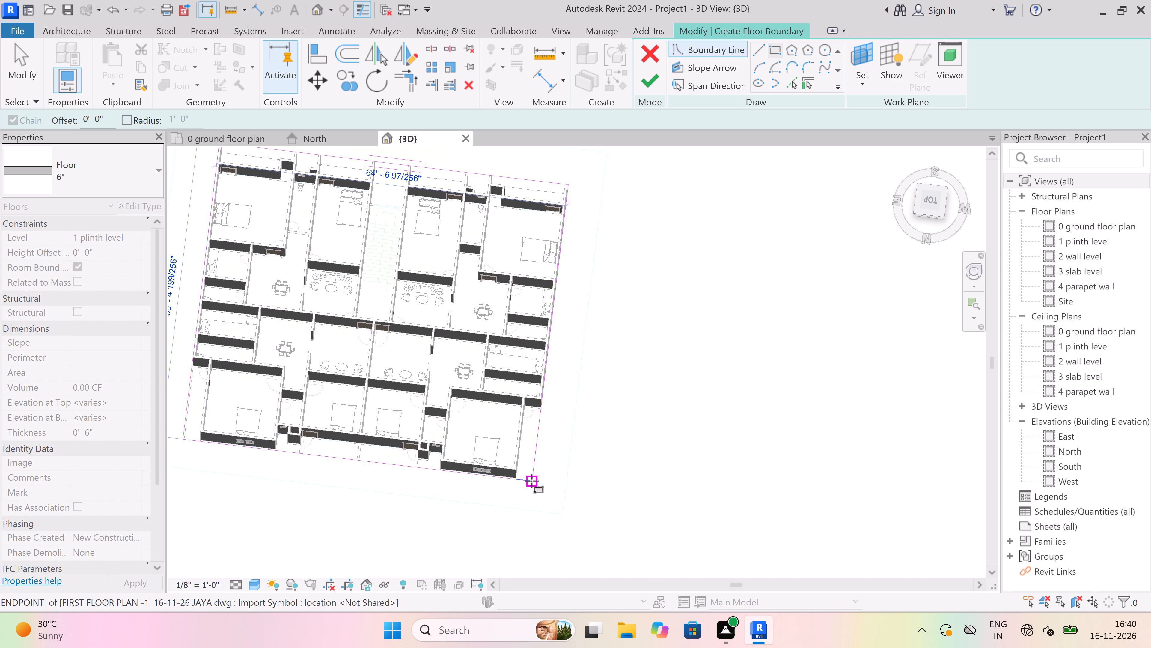
left_click(531, 480)
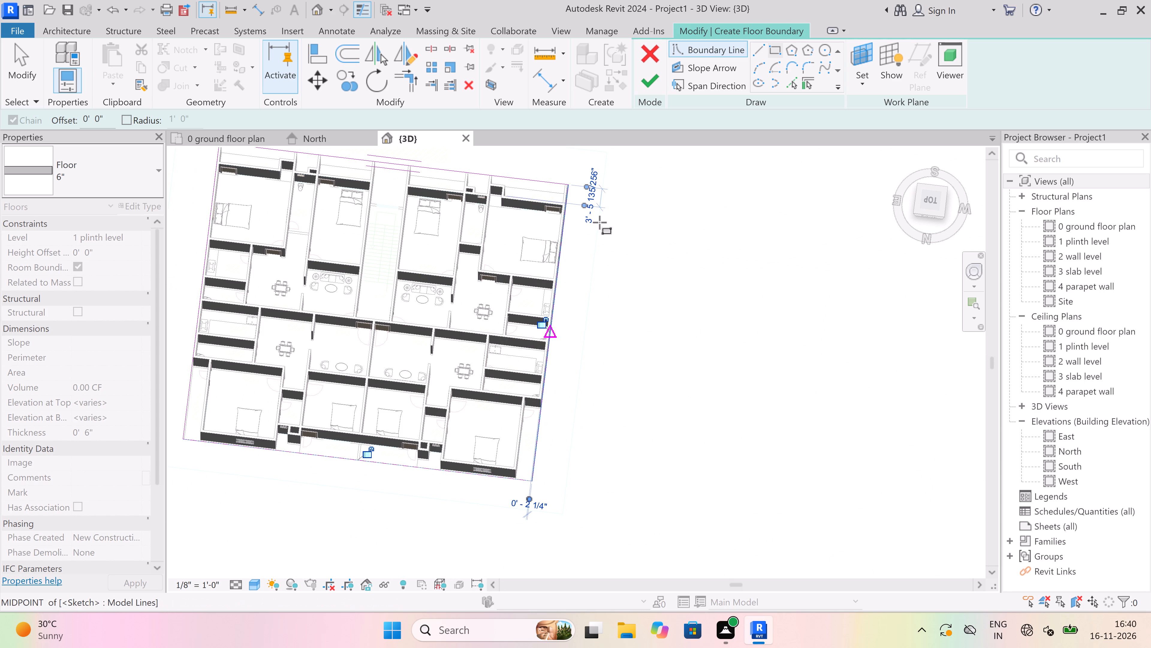
left_click(645, 78)
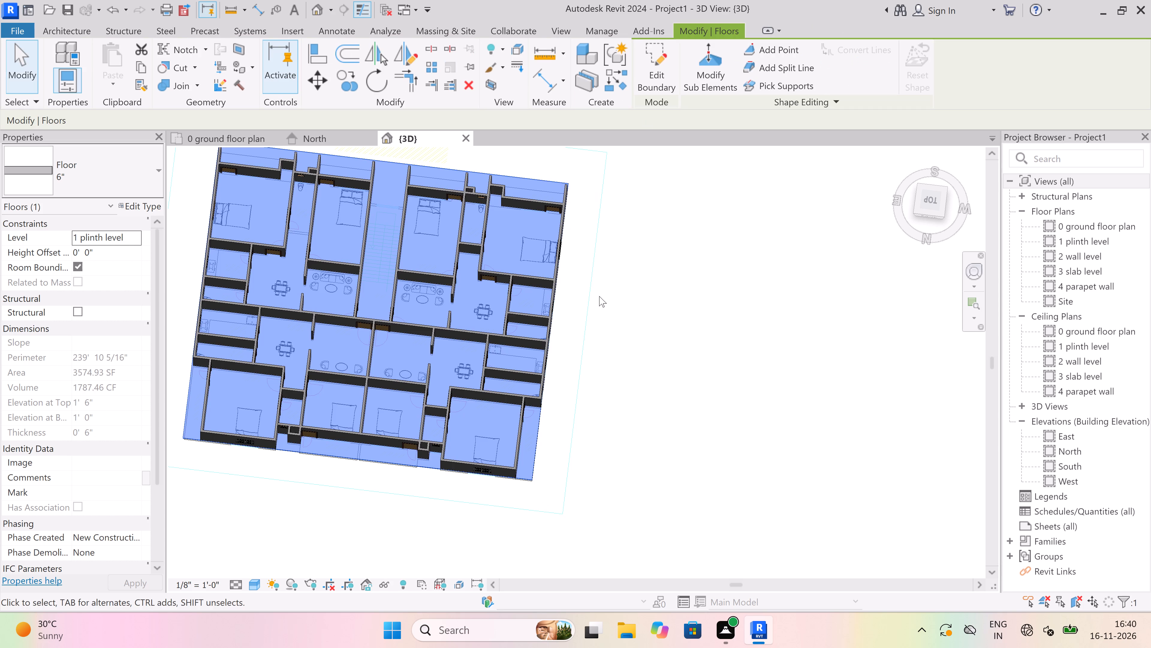
key("Escape")
Examine the new building-wide floor along the outer walls, balconies and rooms from several angles.
scroll(603, 394, "down", 4)
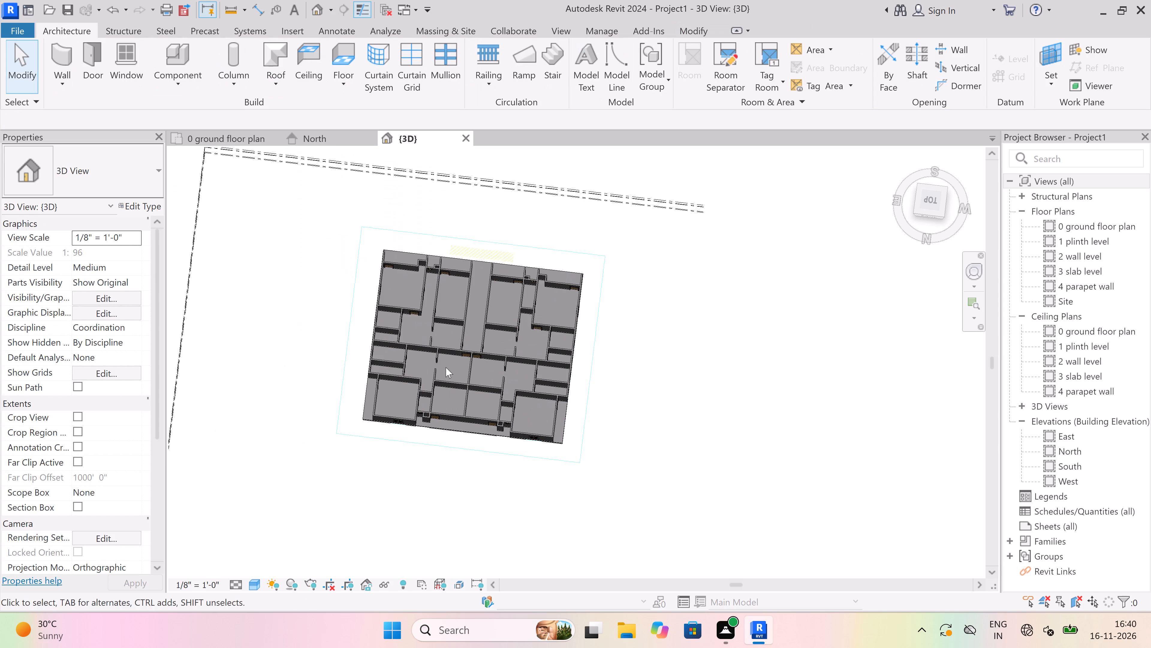
middle_click_drag(443, 401, 482, 336, "shift")
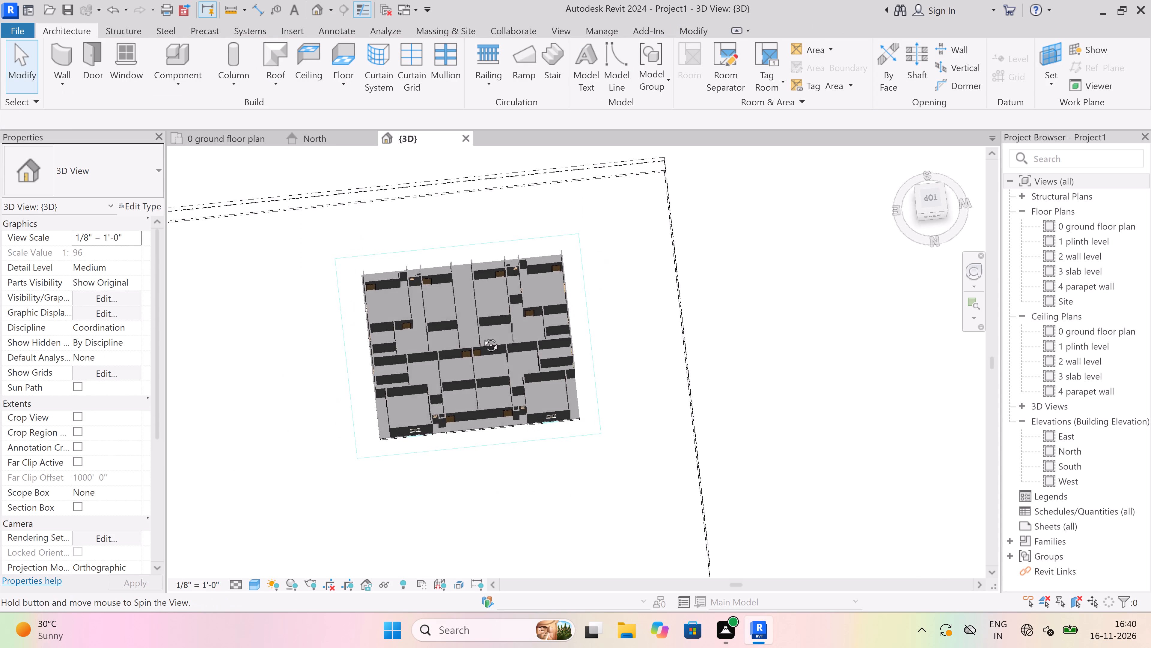
middle_click_drag(482, 336, 483, 285, "shift")
scroll(363, 357, "down", 1, "shift")
middle_click_drag(366, 359, 460, 338, "shift")
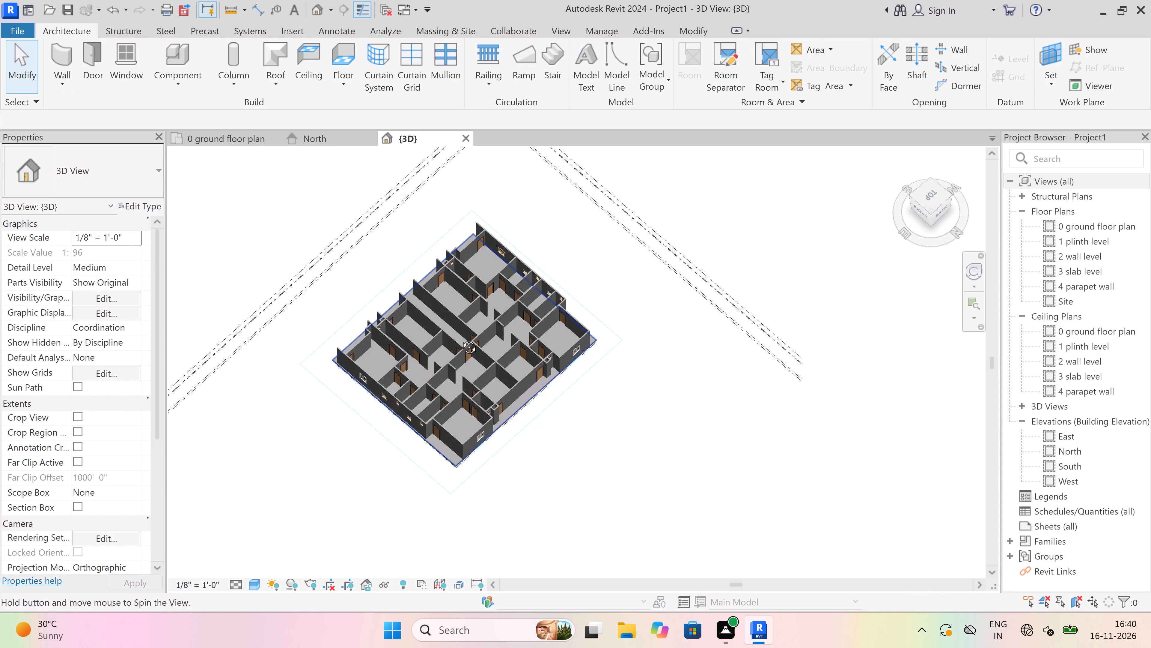
middle_click_drag(460, 338, 450, 285, "shift")
scroll(357, 439, "up", 8)
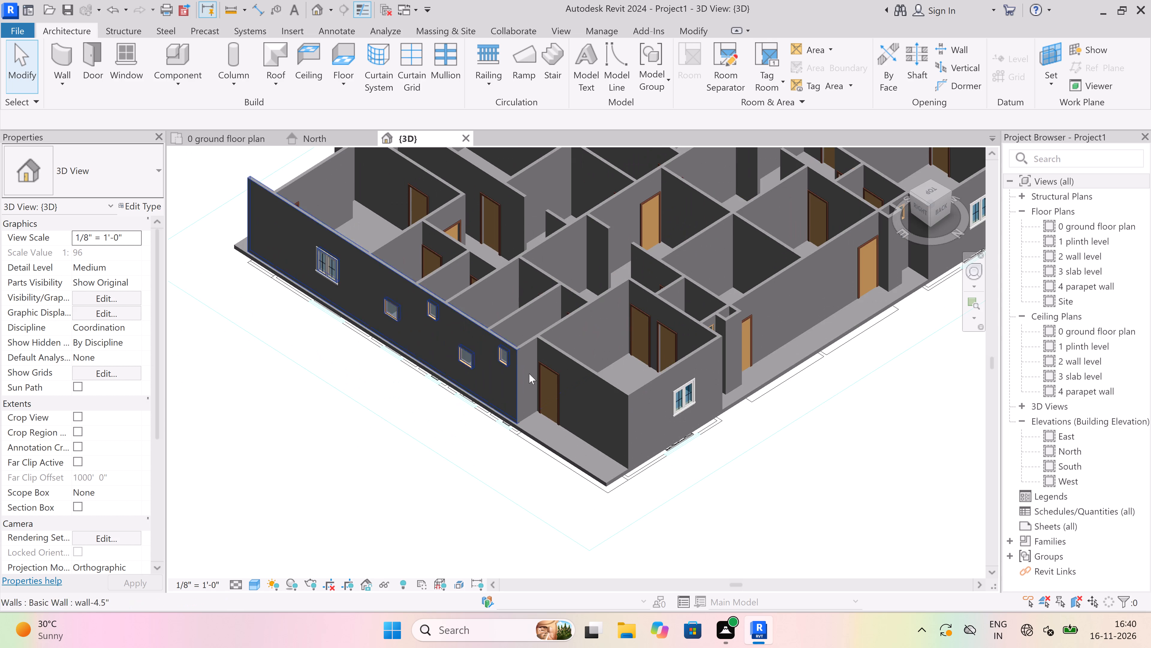
scroll(564, 460, "up", 3)
scroll(549, 432, "up", 5)
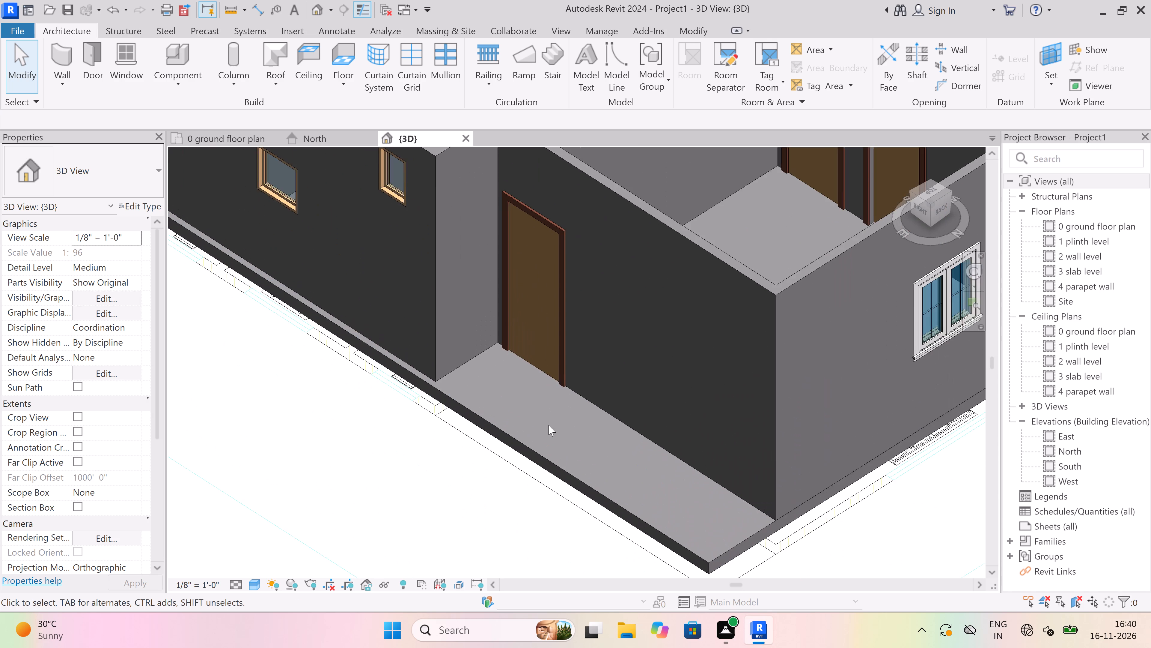
scroll(549, 425, "down", 5)
scroll(538, 465, "down", 8)
scroll(510, 272, "up", 6)
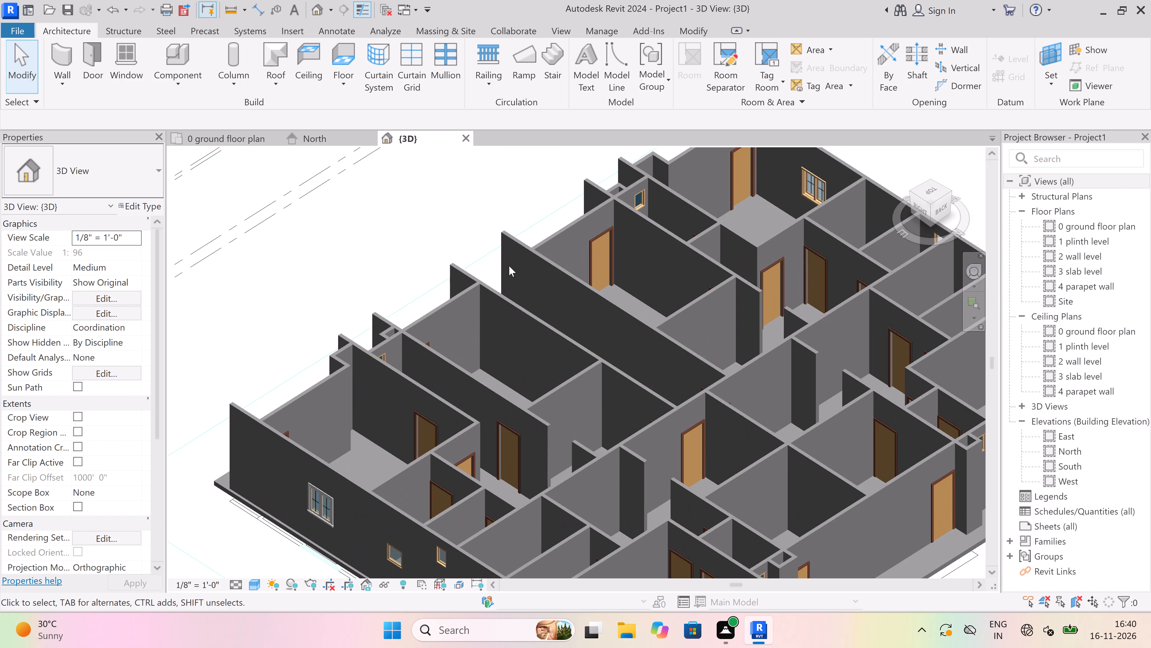
middle_click_drag(542, 350, 336, 382, "shift")
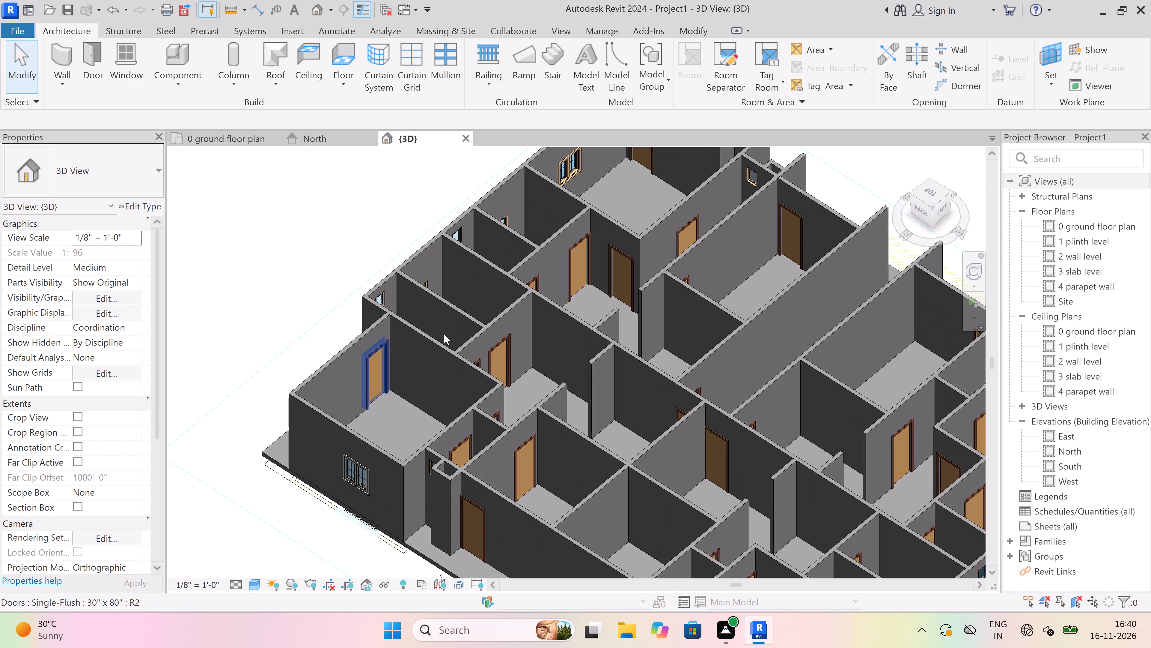
scroll(444, 334, "down", 9)
scroll(487, 261, "up", 3)
scroll(546, 316, "up", 8)
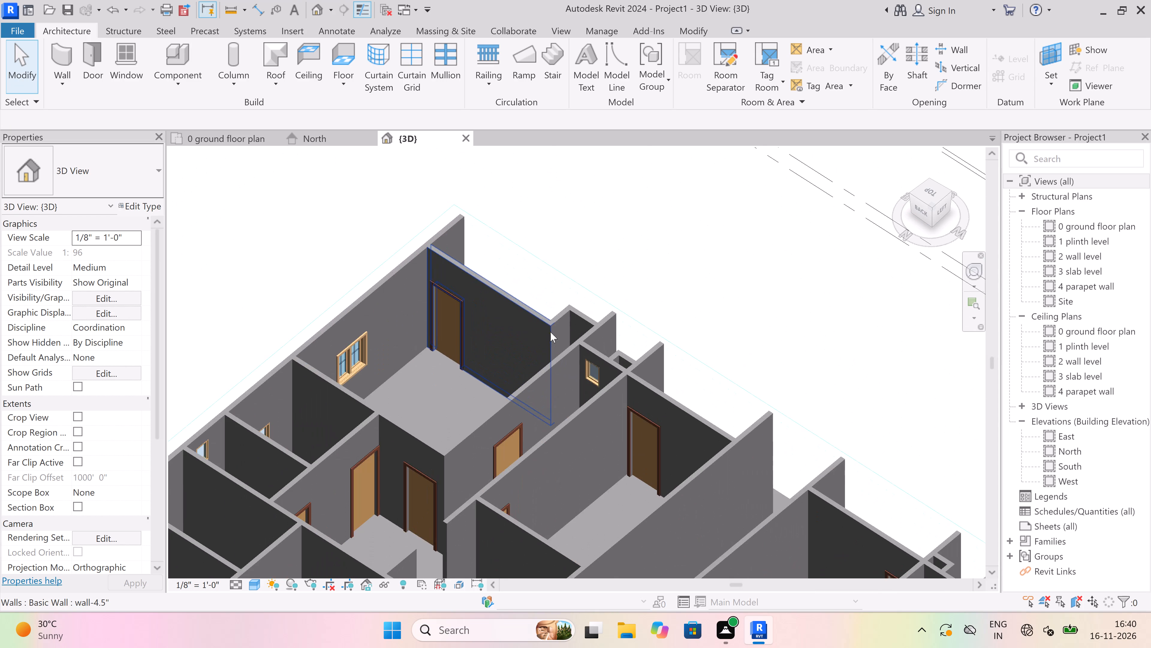
middle_click_drag(461, 318, 444, 402, "shift")
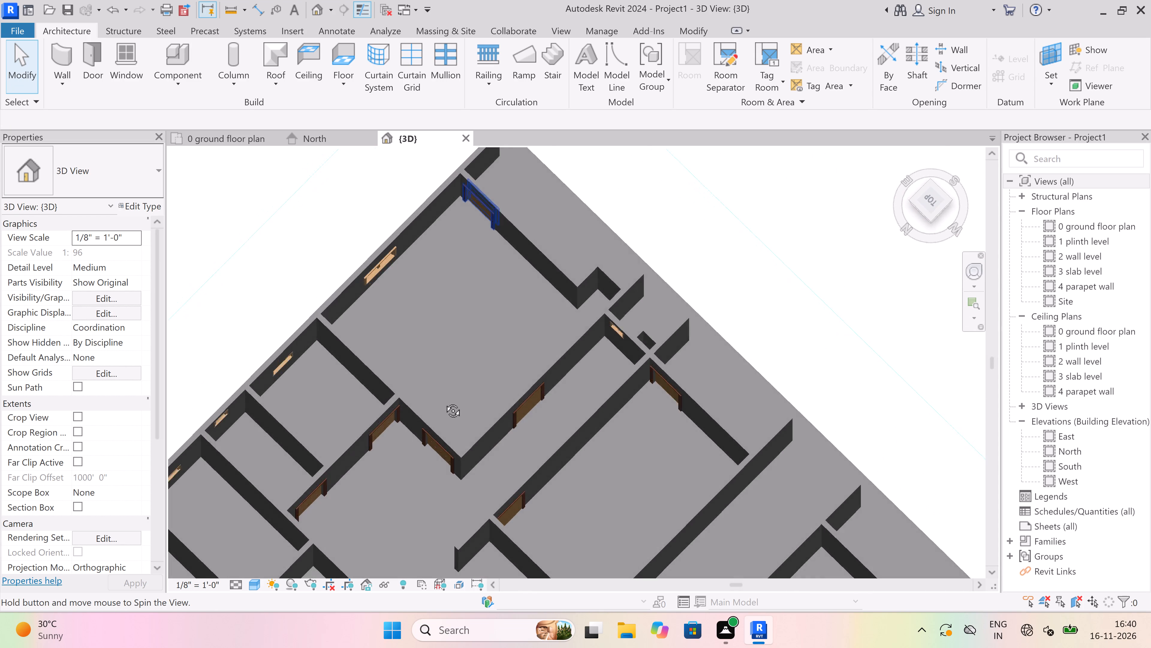
middle_click_drag(444, 402, 436, 340, "shift")
scroll(517, 312, "up", 8)
scroll(522, 306, "down", 3)
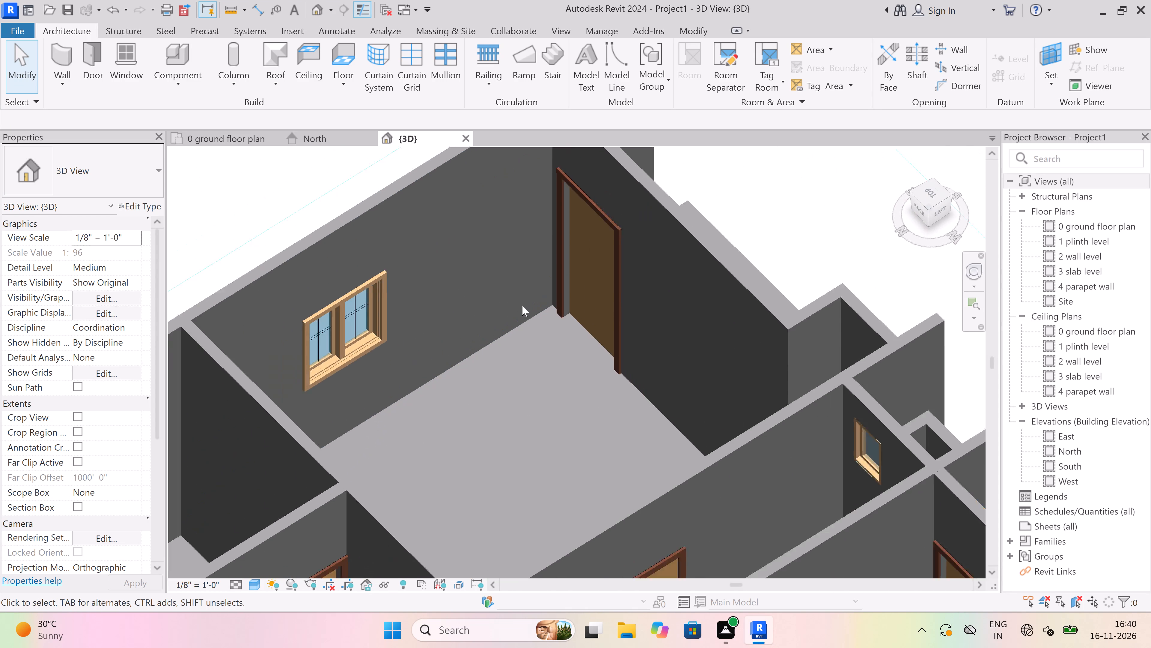
scroll(522, 306, "down", 17)
middle_click_drag(360, 386, 425, 436, "shift")
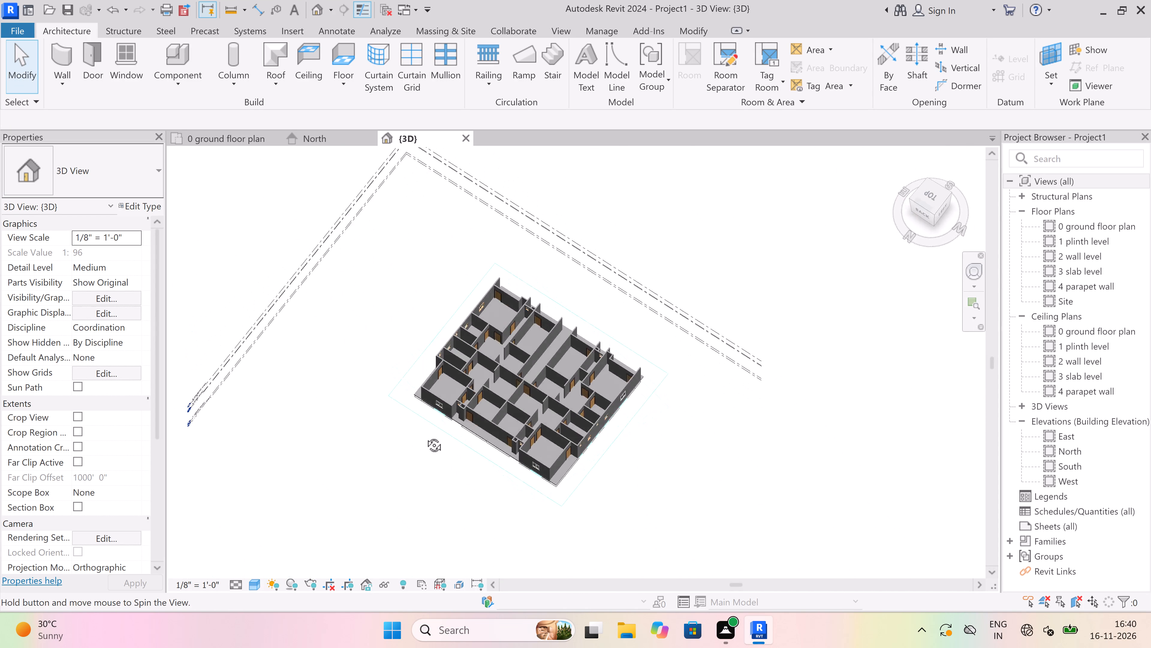
middle_click_drag(425, 436, 497, 288, "shift")
middle_click_drag(500, 299, 495, 430, "shift")
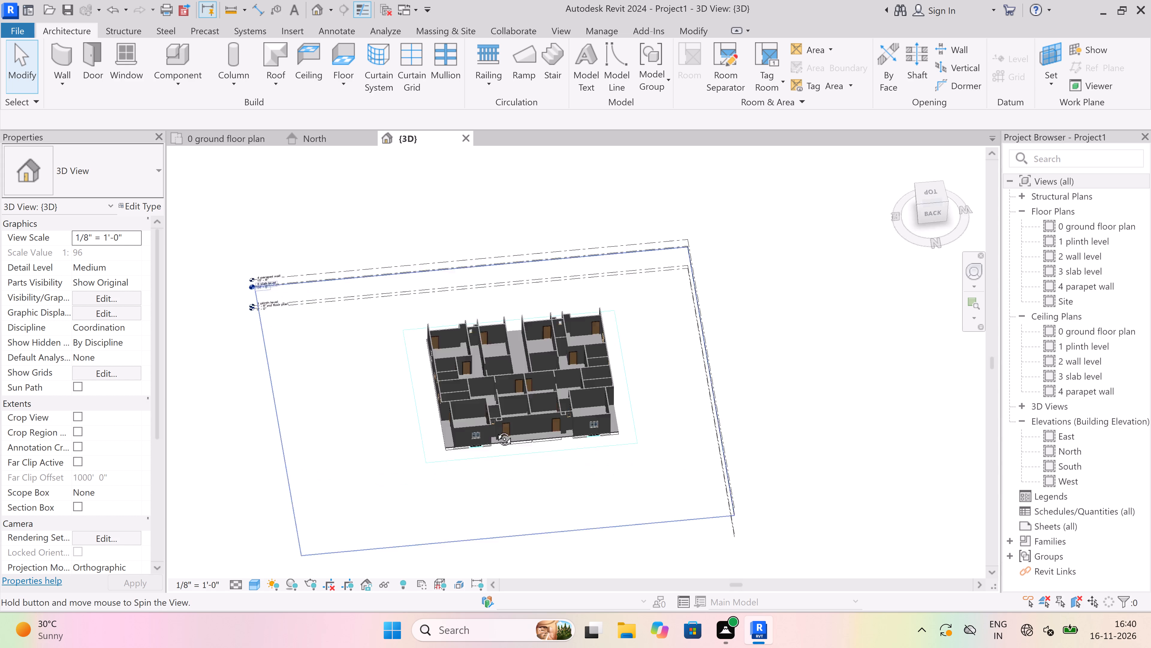
middle_click_drag(495, 430, 487, 454, "shift")
scroll(501, 415, "up", 6)
scroll(512, 379, "down", 1)
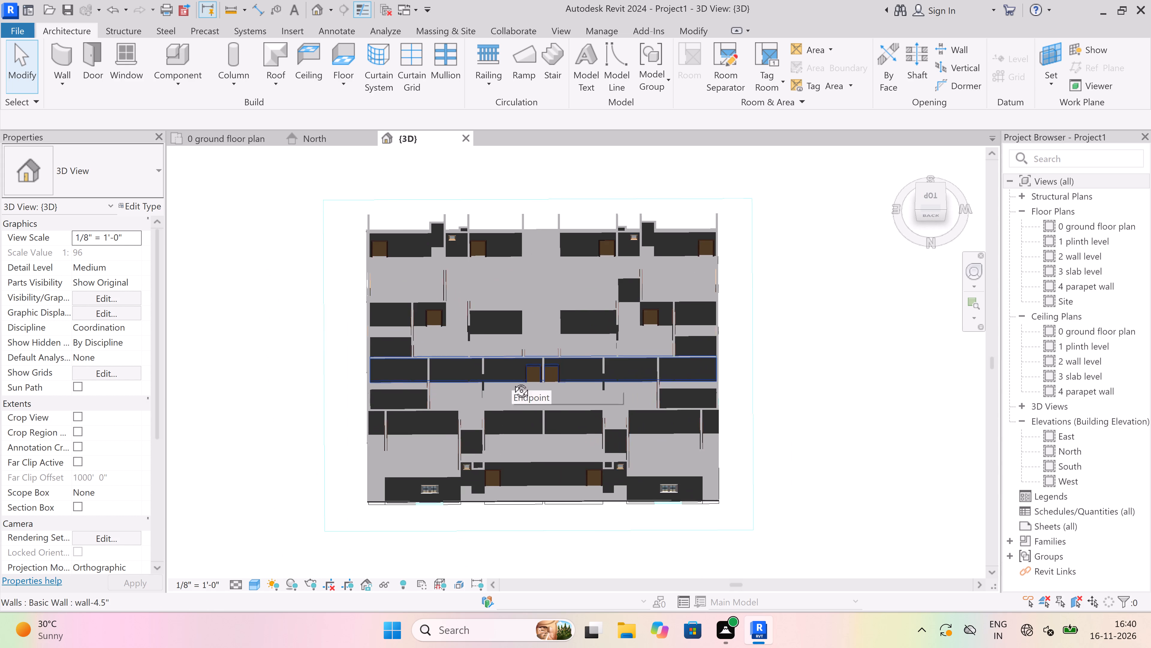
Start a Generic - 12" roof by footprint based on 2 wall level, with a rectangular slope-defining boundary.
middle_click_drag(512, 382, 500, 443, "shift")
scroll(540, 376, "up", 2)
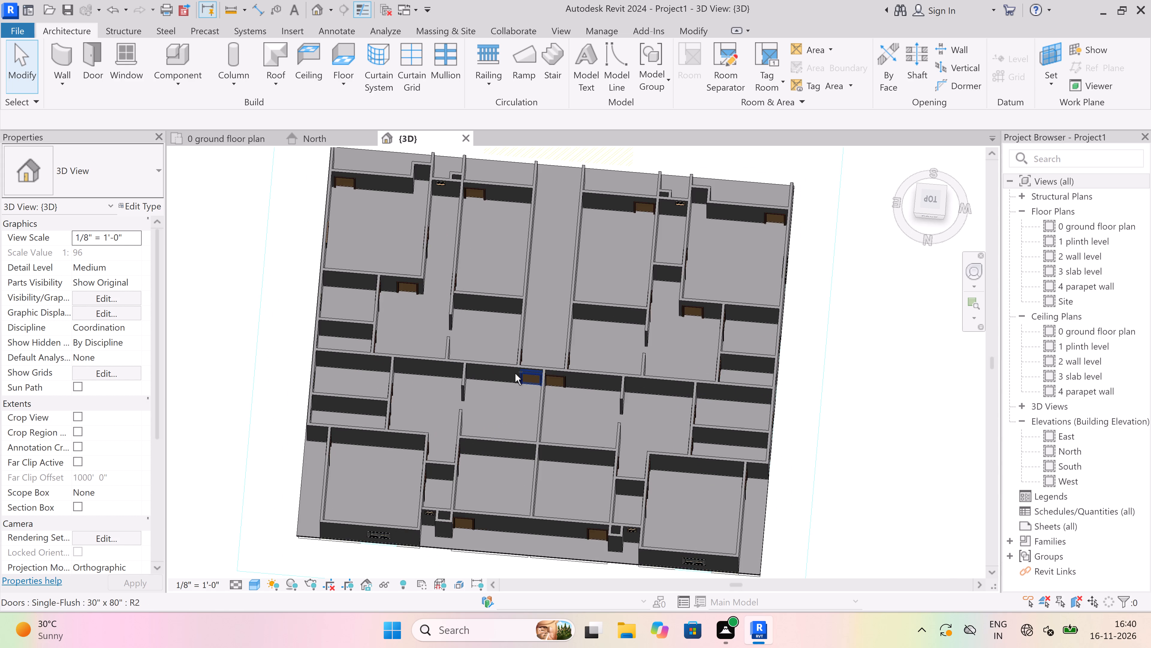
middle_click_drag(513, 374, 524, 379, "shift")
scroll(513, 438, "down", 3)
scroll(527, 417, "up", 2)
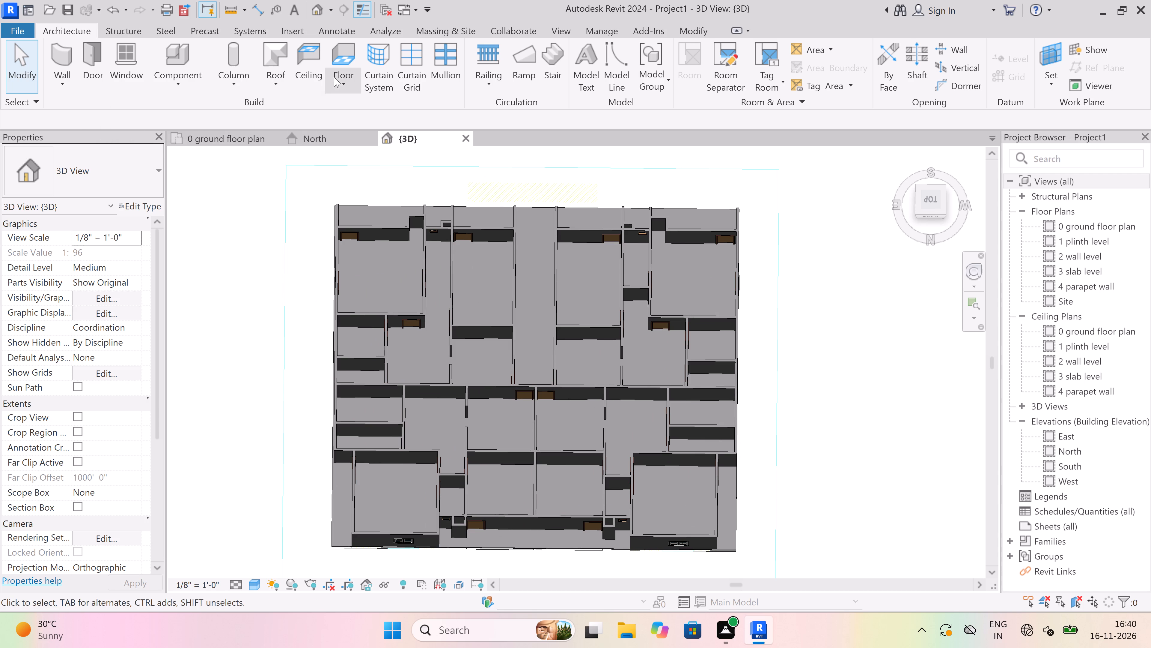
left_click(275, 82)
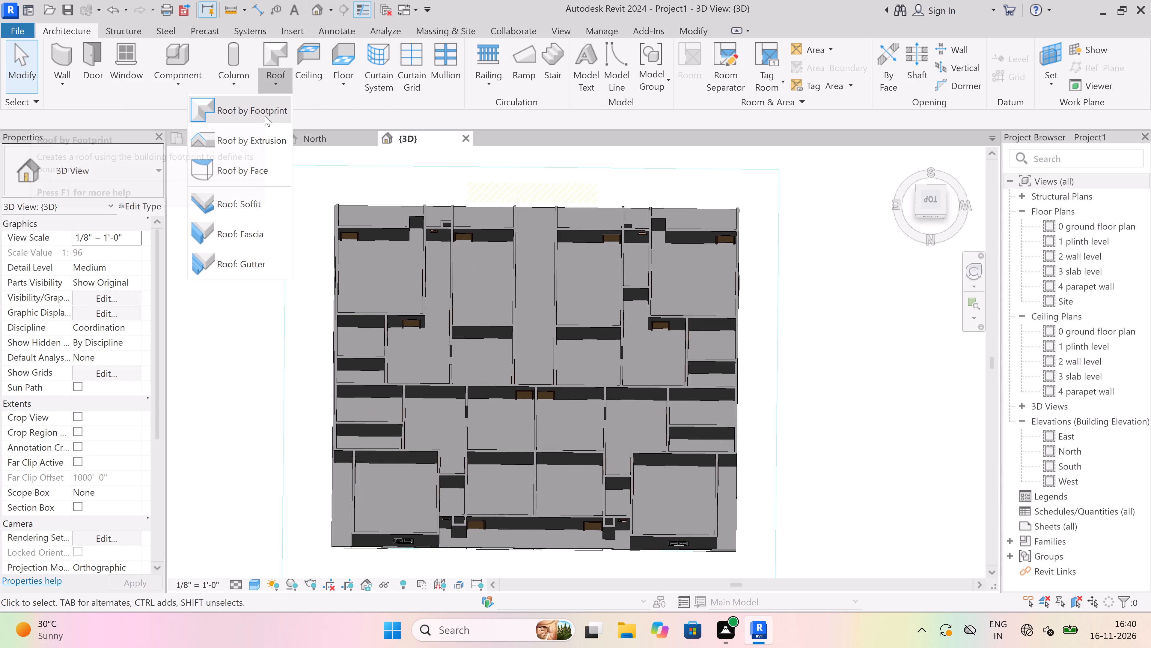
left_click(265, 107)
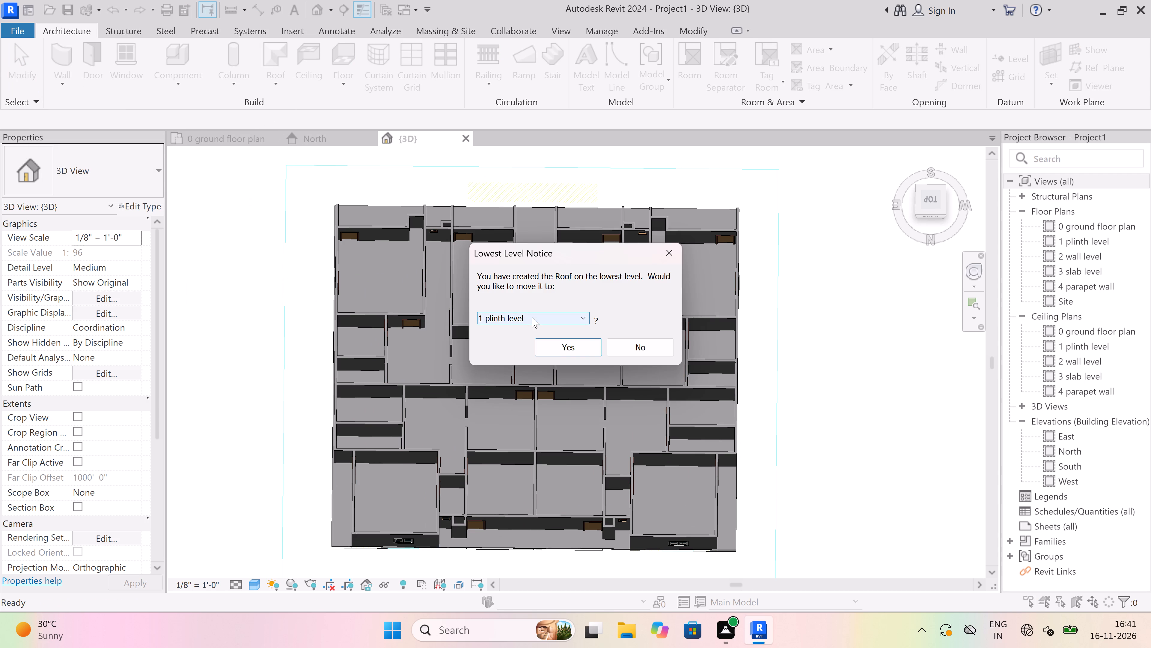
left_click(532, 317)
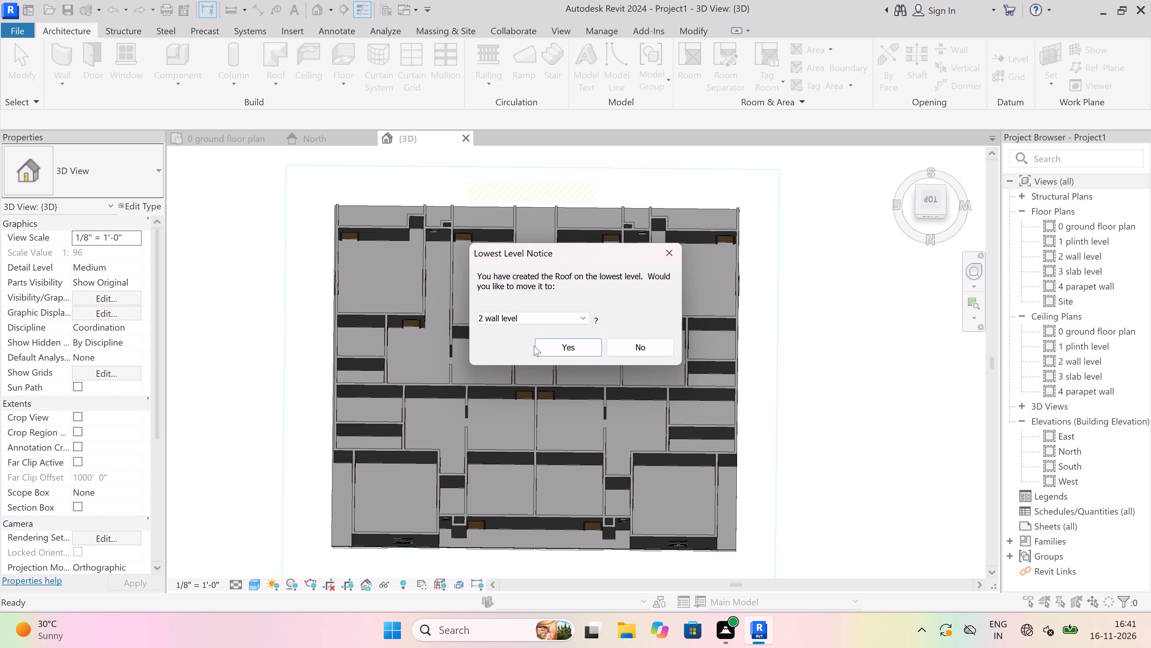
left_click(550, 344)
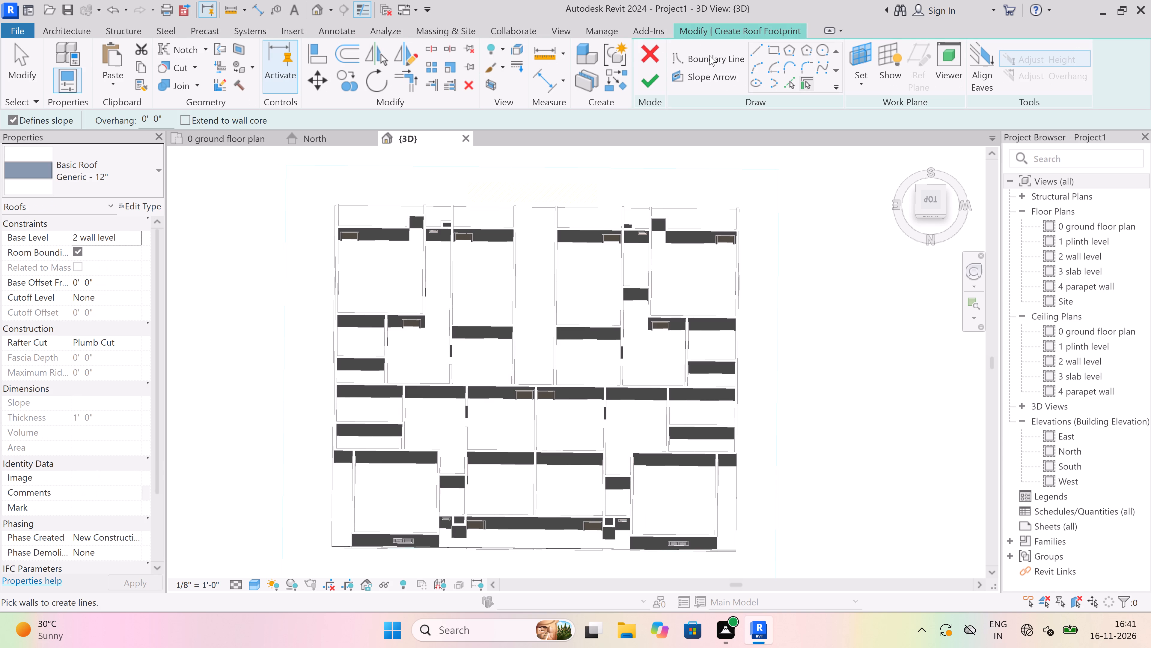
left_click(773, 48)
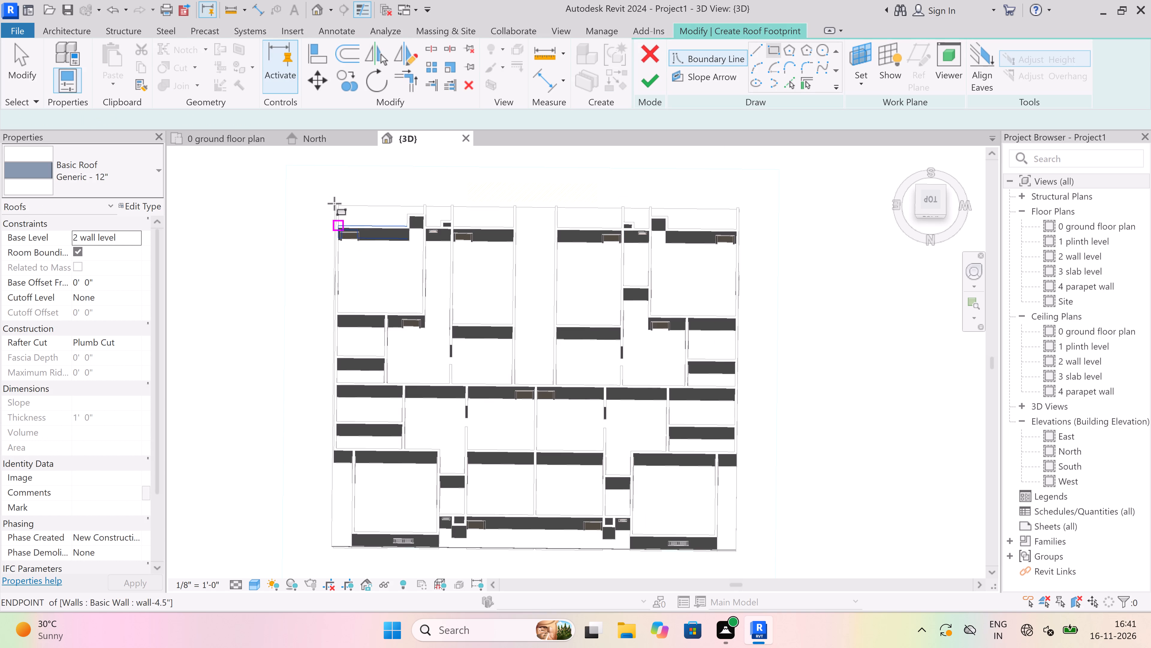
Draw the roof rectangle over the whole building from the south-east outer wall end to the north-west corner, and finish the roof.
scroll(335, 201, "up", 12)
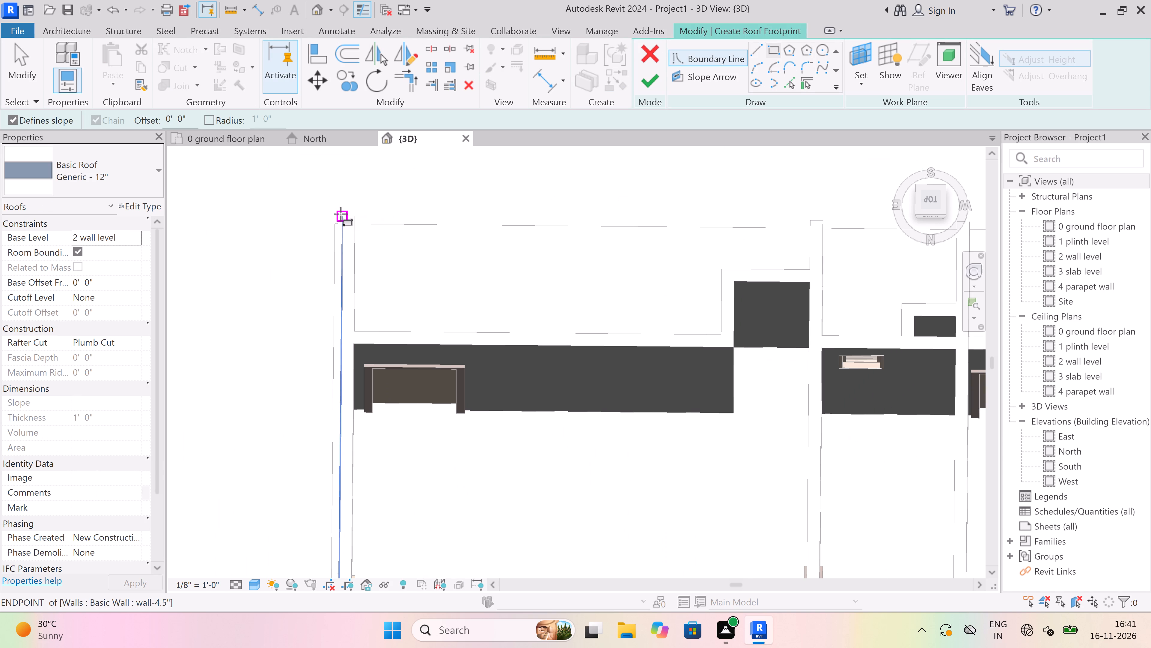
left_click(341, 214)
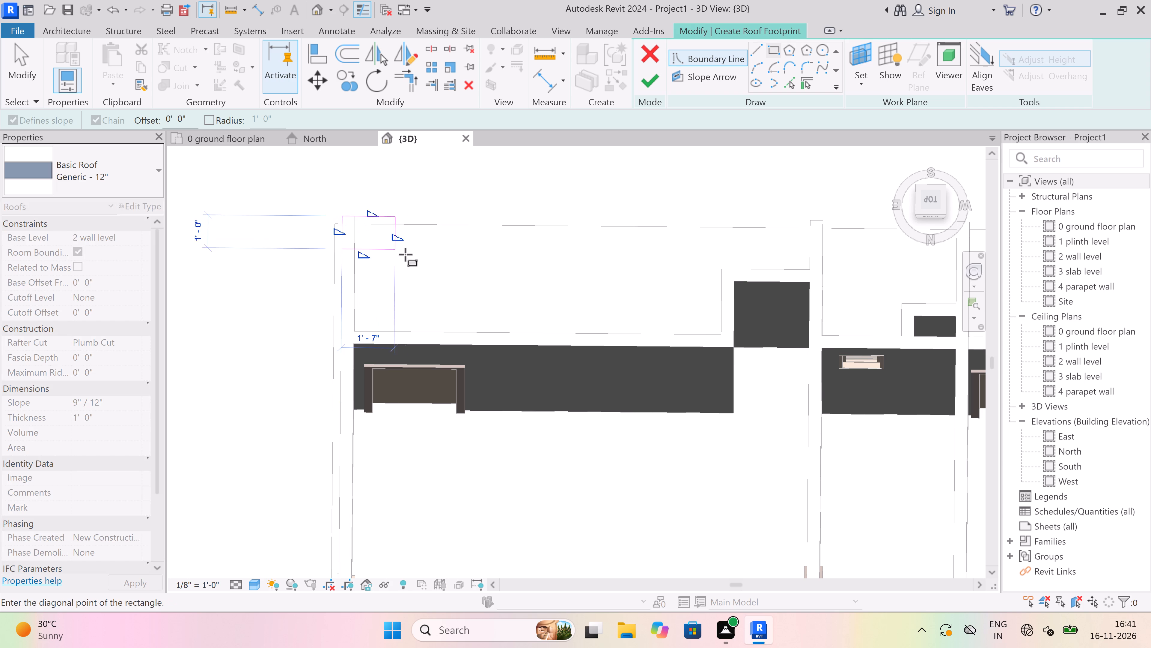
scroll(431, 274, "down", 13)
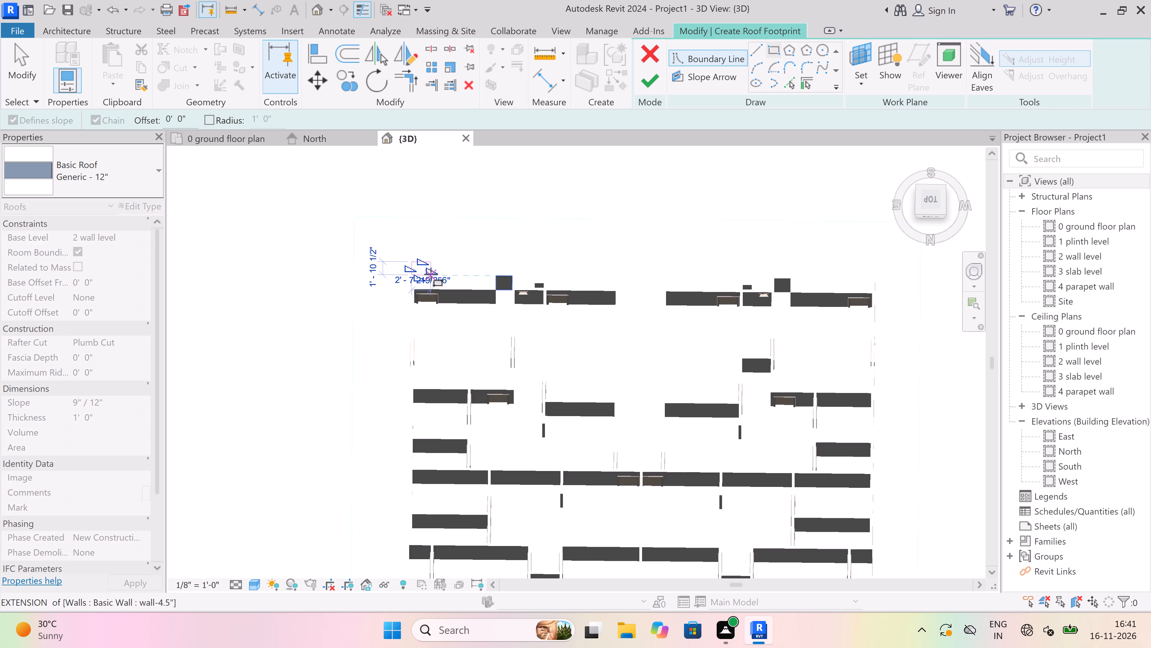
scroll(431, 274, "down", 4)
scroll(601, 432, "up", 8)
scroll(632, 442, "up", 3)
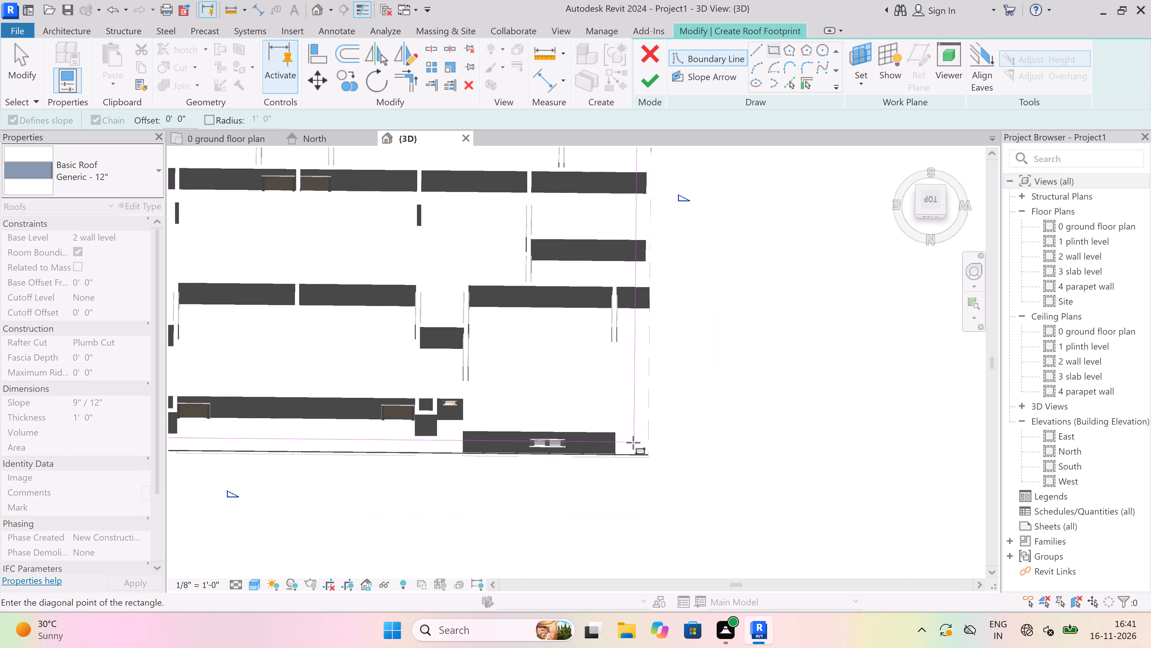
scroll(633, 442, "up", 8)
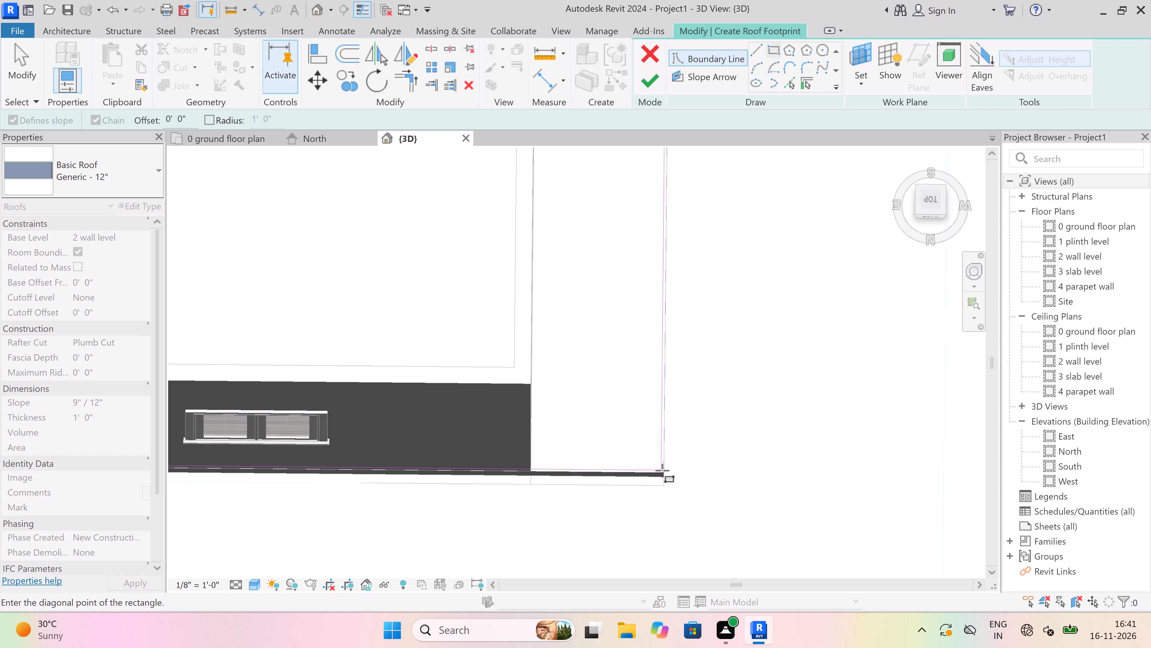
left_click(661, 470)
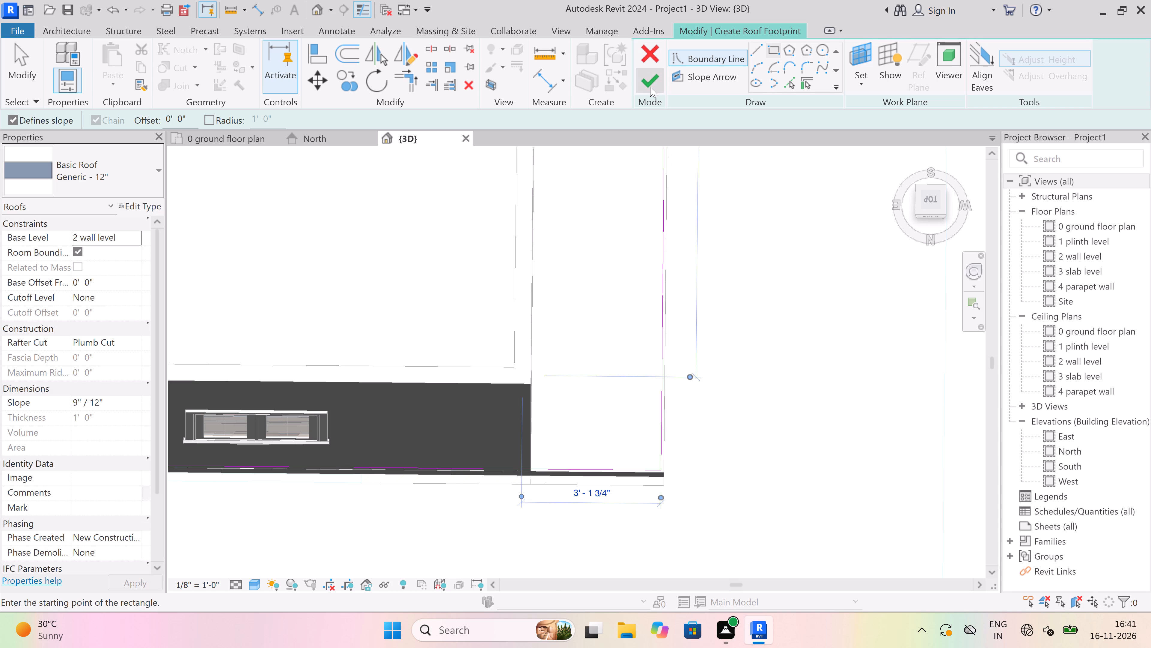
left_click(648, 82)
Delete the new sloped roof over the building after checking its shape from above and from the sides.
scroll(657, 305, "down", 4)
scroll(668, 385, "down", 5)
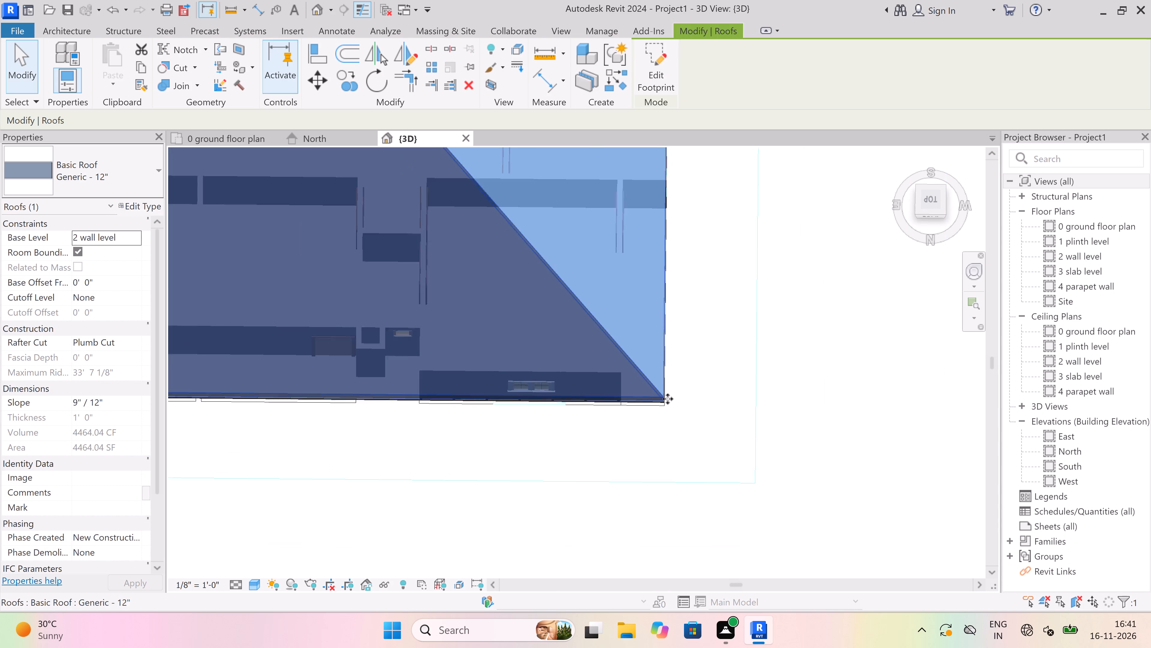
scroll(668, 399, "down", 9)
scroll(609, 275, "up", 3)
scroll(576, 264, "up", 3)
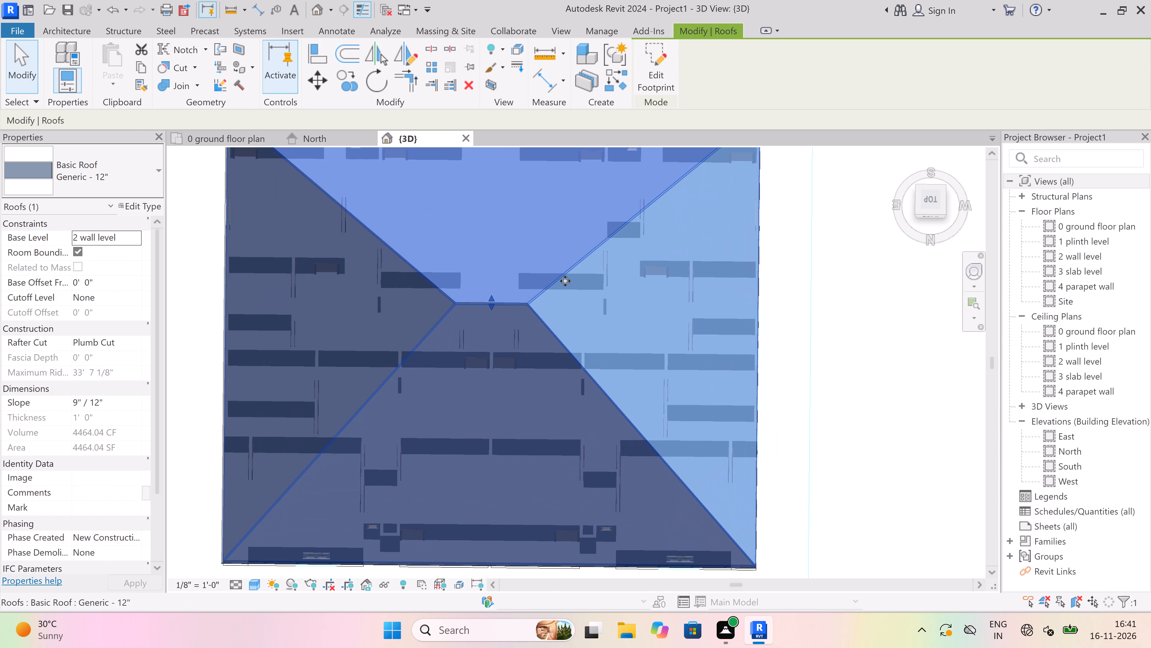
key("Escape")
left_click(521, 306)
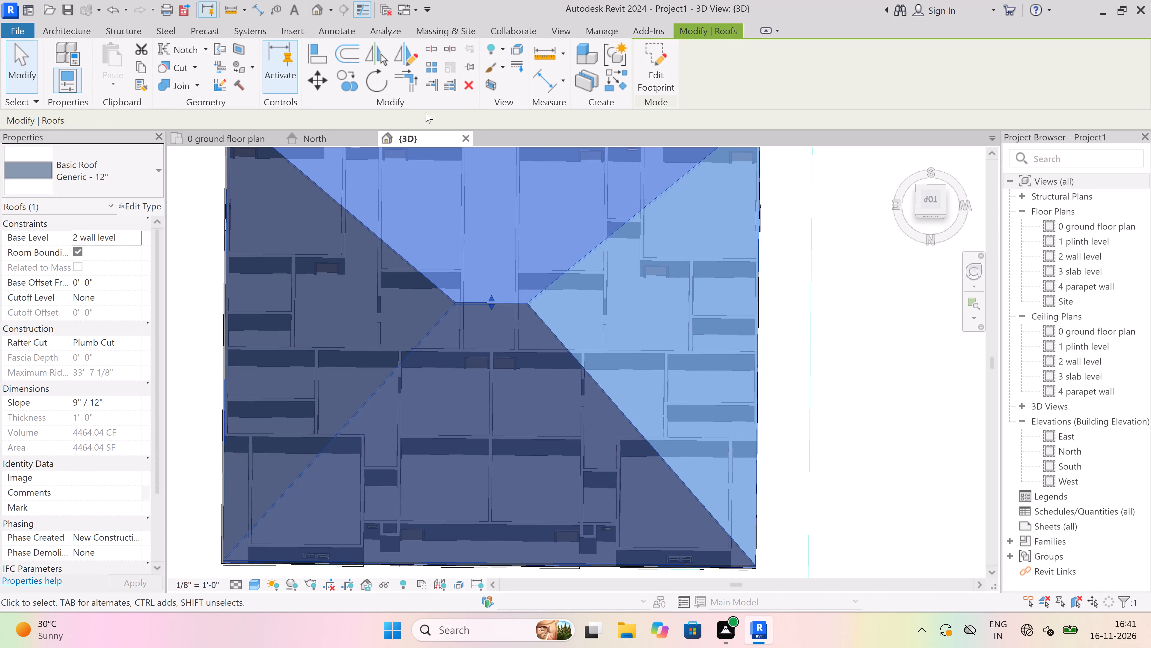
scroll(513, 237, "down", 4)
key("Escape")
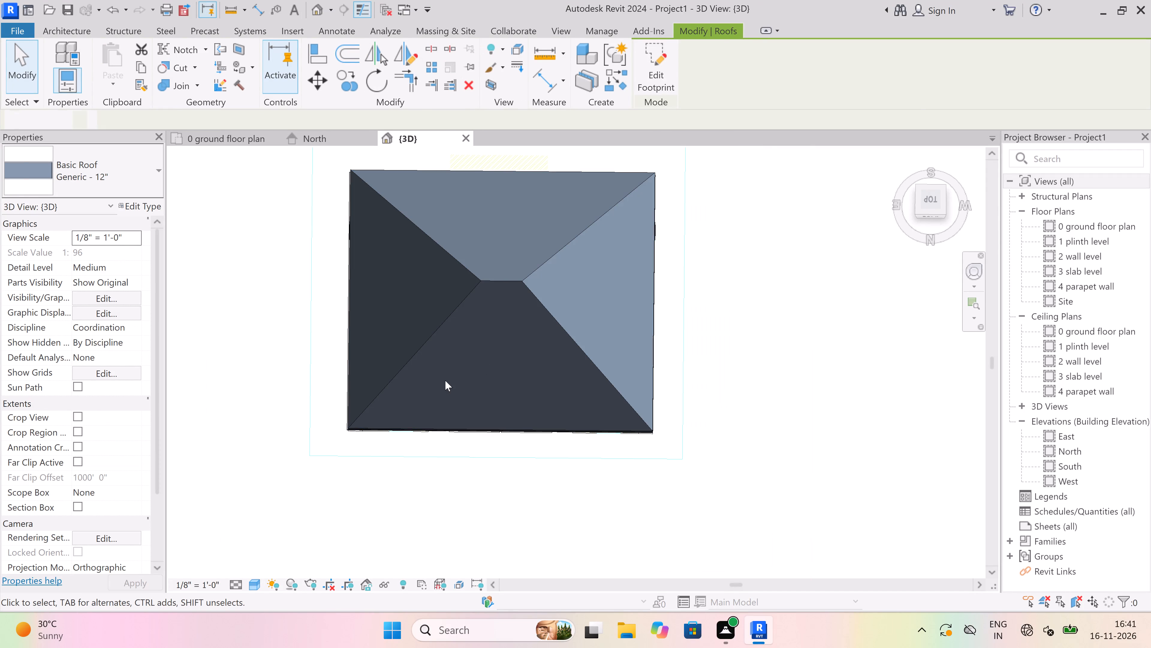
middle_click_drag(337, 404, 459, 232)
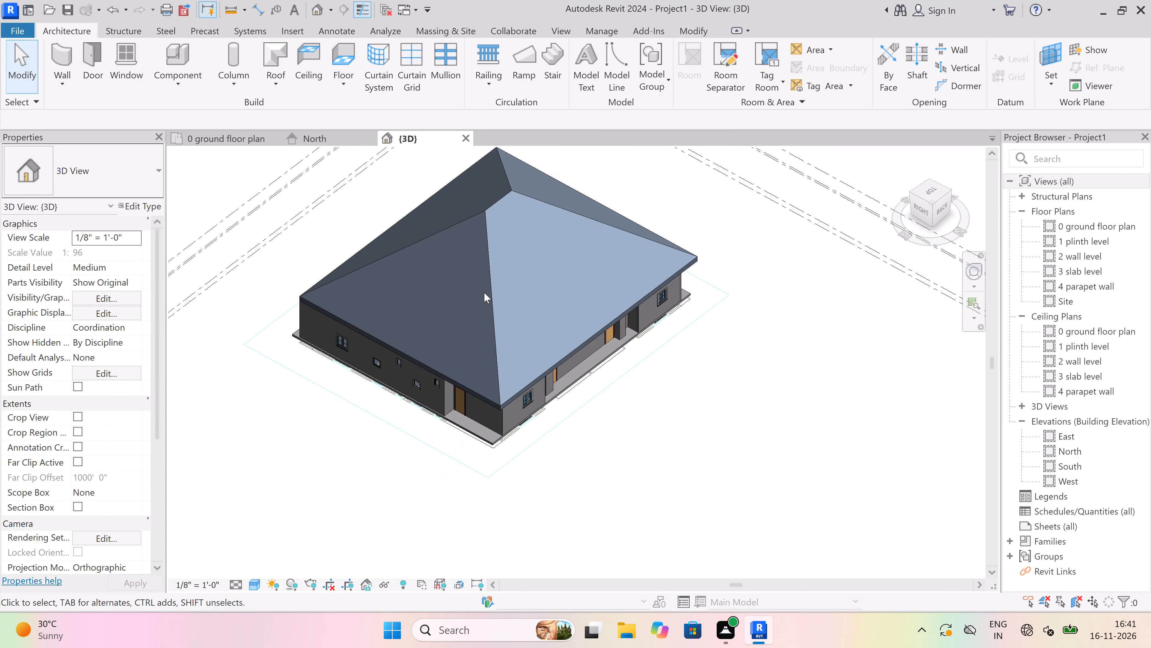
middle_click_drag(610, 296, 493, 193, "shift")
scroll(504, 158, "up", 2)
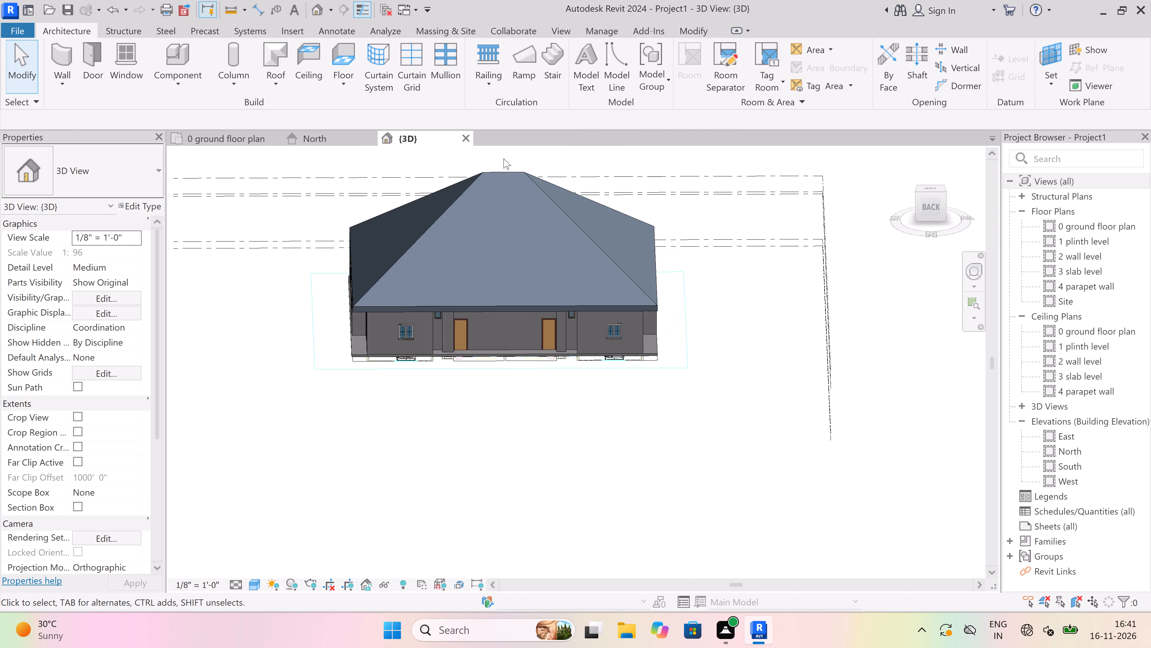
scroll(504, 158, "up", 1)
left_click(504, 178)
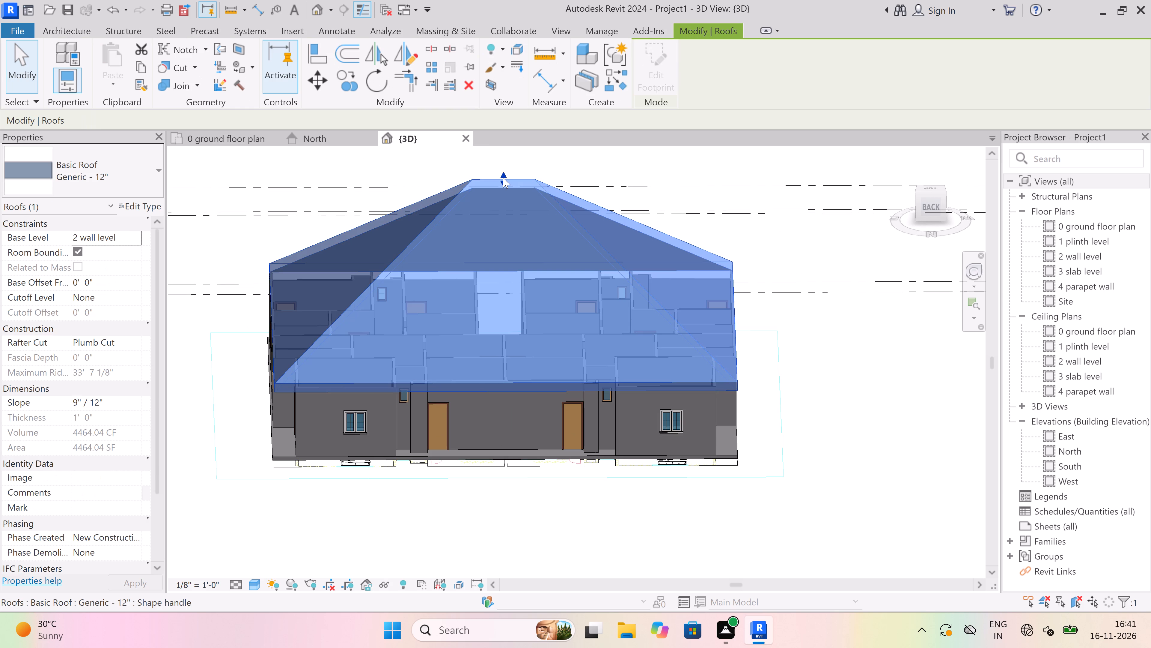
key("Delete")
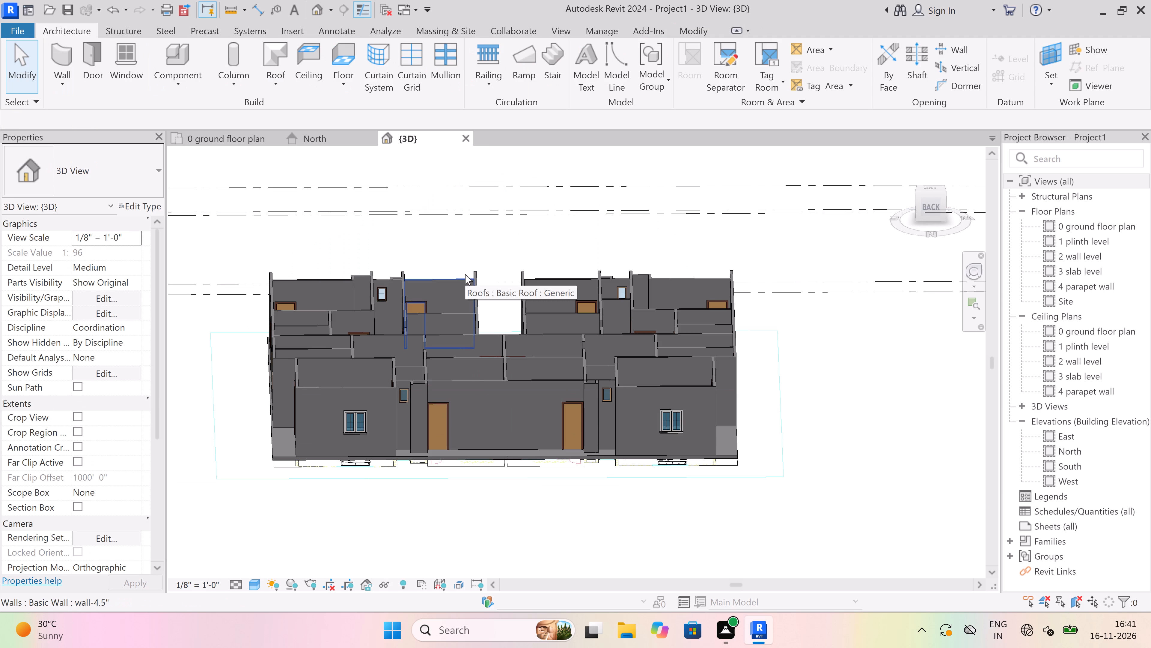
Examine the open building's walls and rooms from above.
middle_click_drag(465, 274, 455, 487)
scroll(459, 350, "down", 1, "shift")
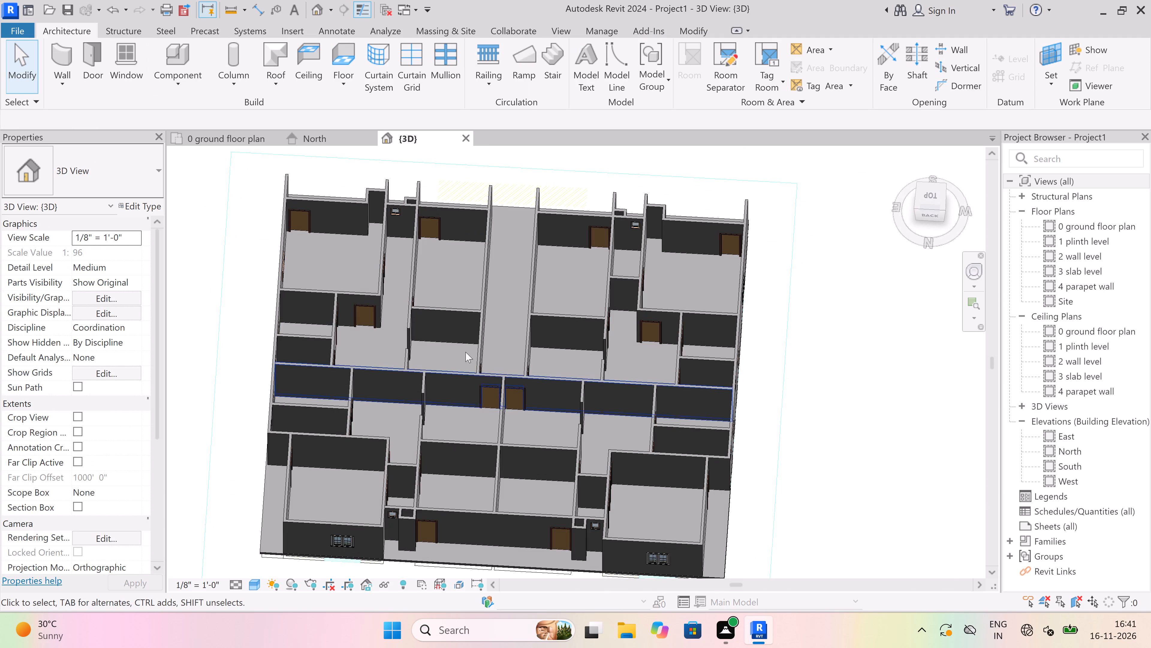
scroll(466, 351, "down", 4)
middle_click_drag(465, 350, 496, 374, "shift")
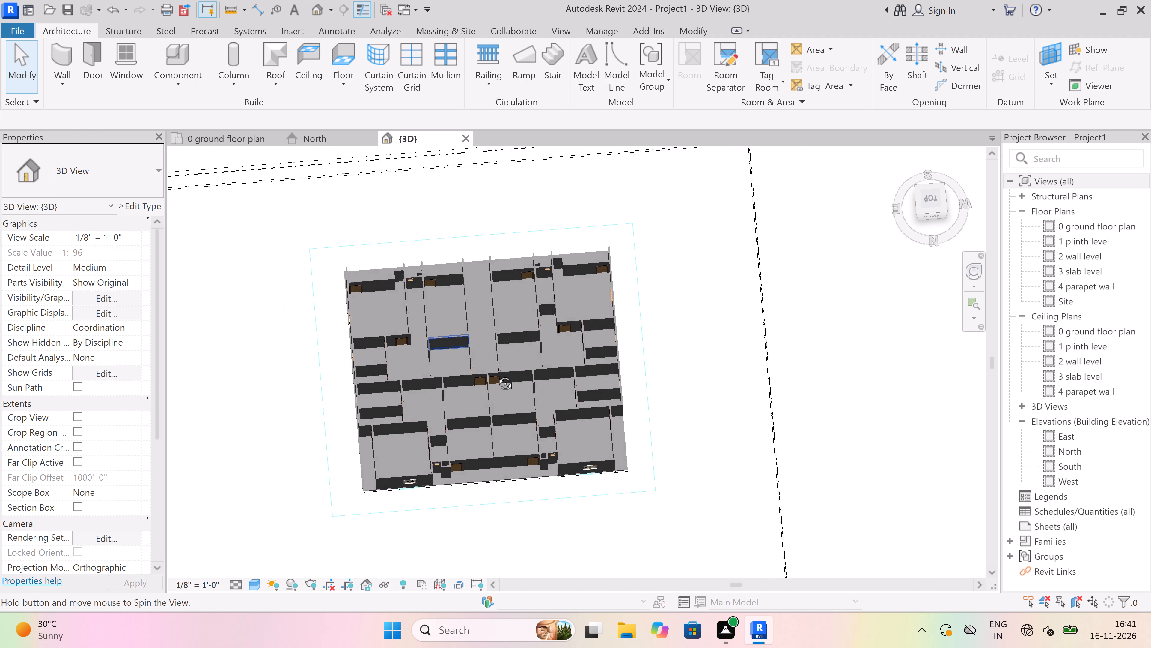
middle_click_drag(496, 374, 469, 406, "shift")
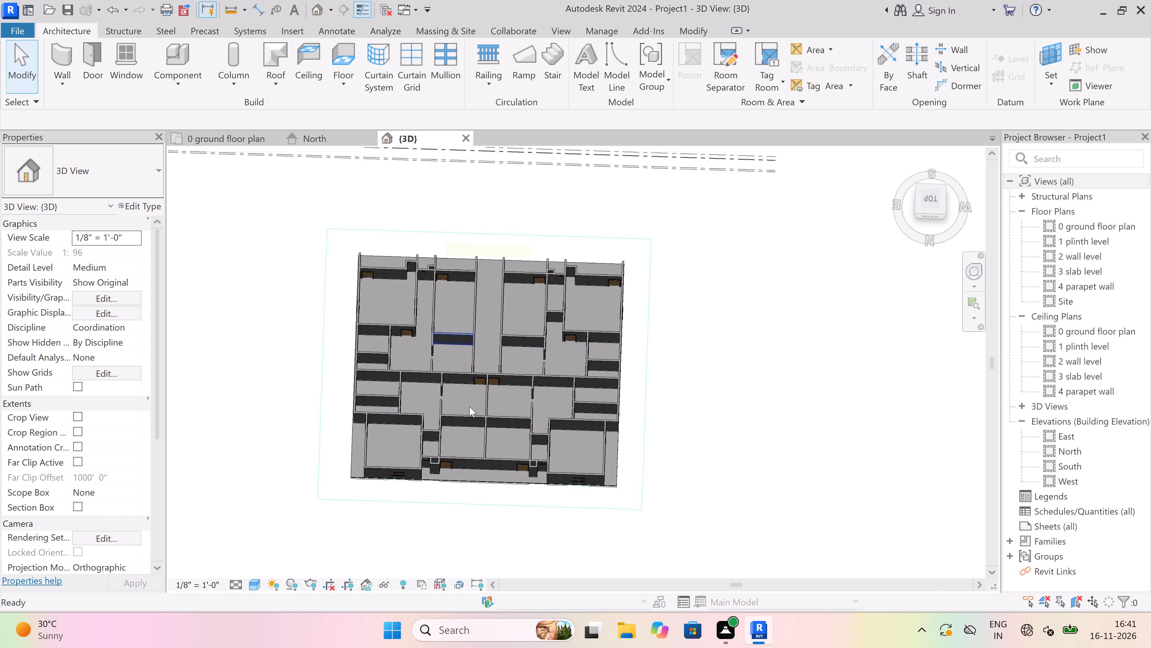
scroll(473, 402, "up", 3)
middle_click_drag(472, 397, 483, 396, "shift")
middle_click_drag(479, 231, 478, 248, "shift")
scroll(480, 236, "down", 1, "shift")
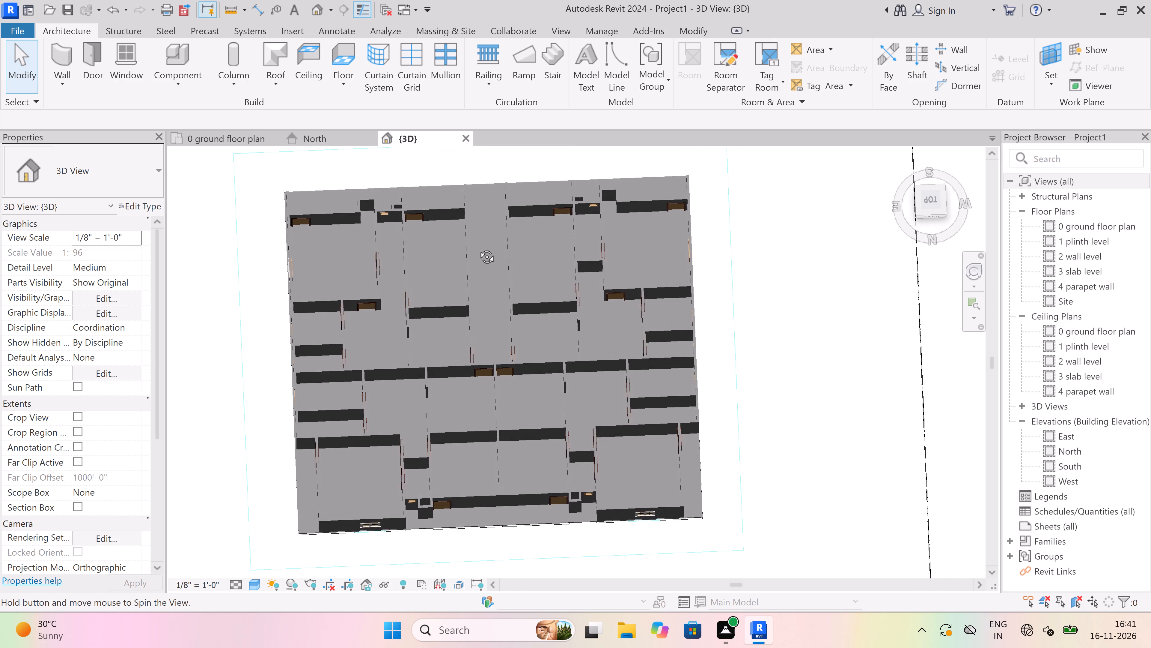
middle_click_drag(478, 248, 465, 242, "shift")
scroll(489, 222, "up", 1, "shift")
middle_click_drag(491, 232, 498, 239, "shift")
scroll(498, 239, "down", 1, "shift")
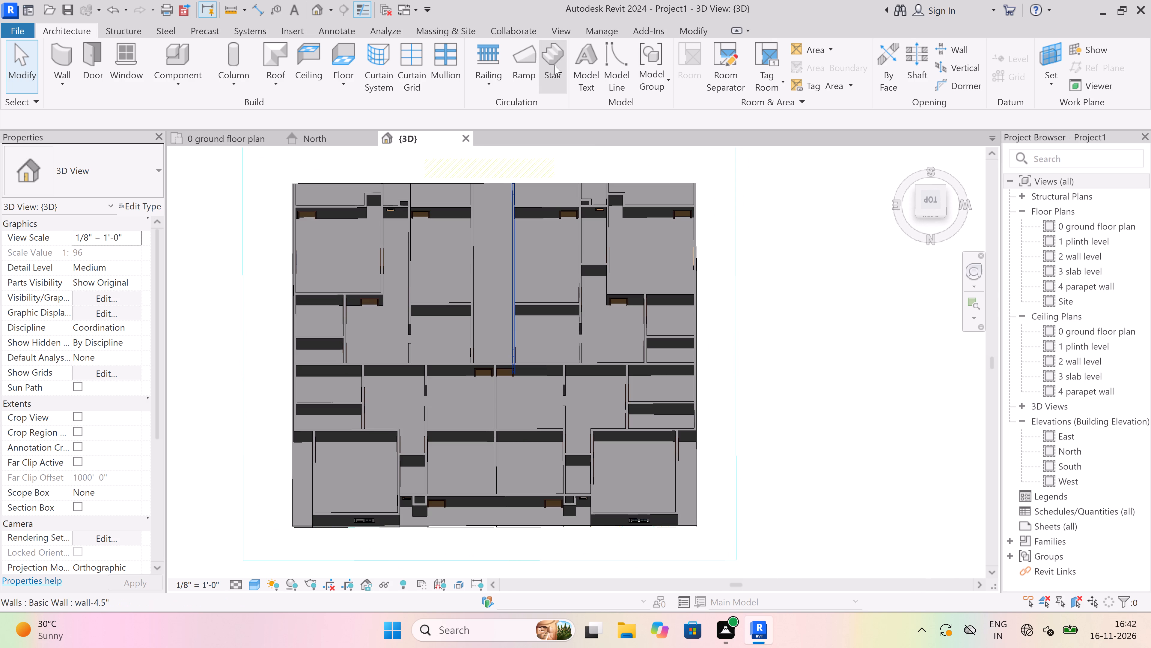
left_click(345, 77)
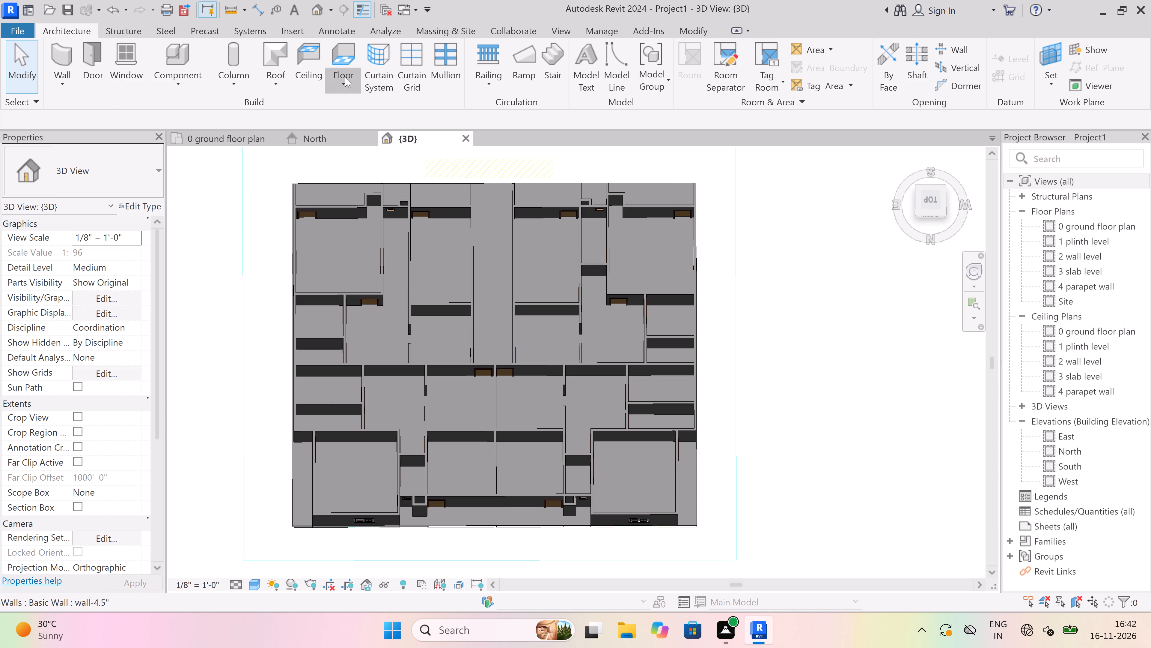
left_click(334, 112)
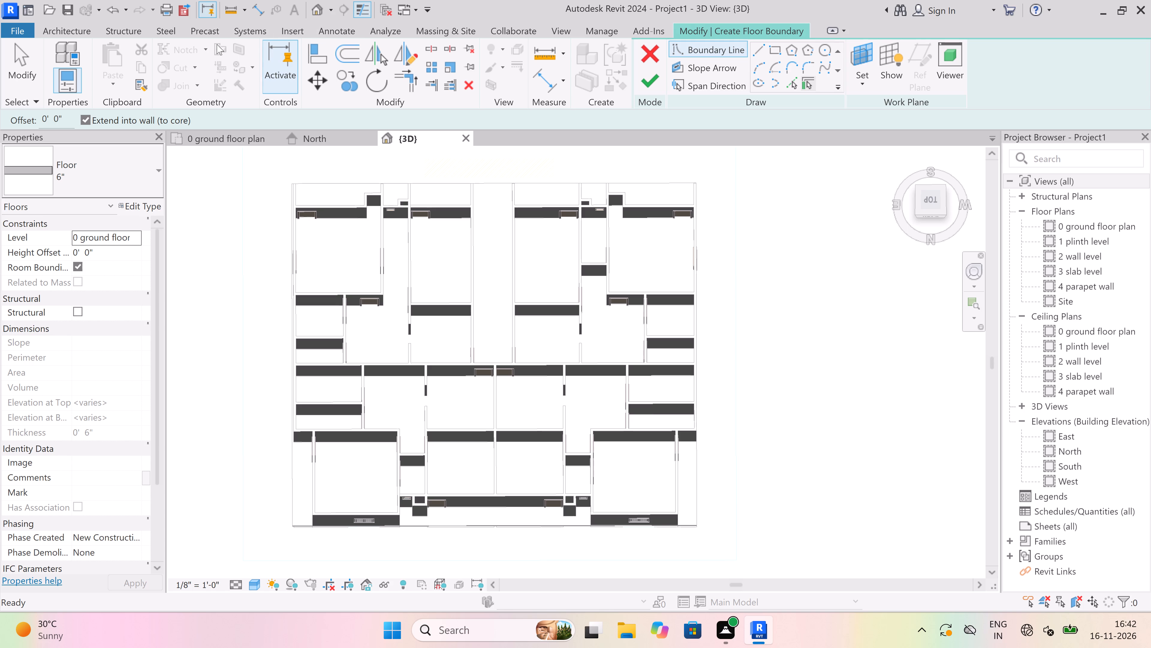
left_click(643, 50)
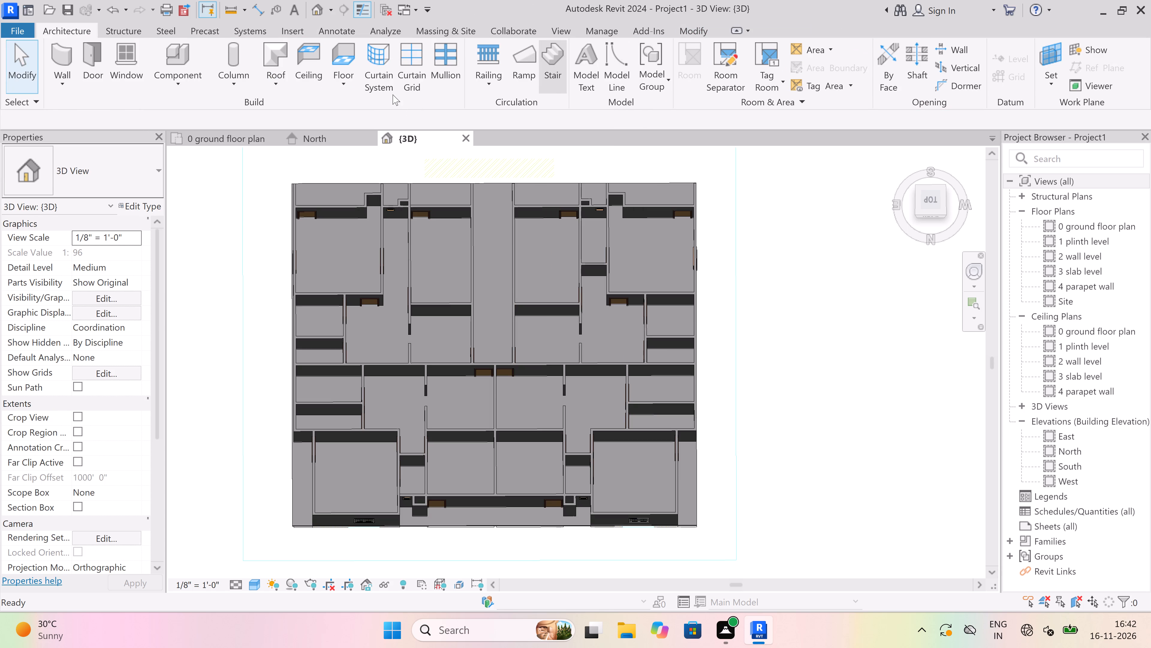
Start a Generic - 12" roof by footprint based on 2 wall level, with slope definition turned off.
left_click(269, 81)
left_click(257, 104)
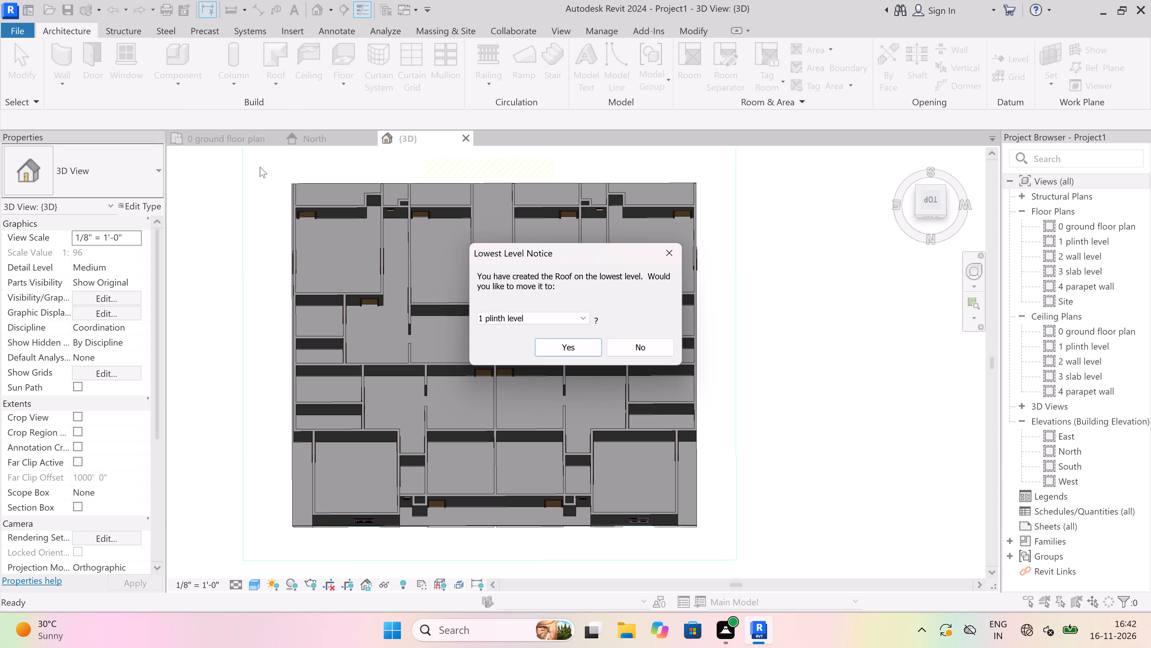
left_click(557, 322)
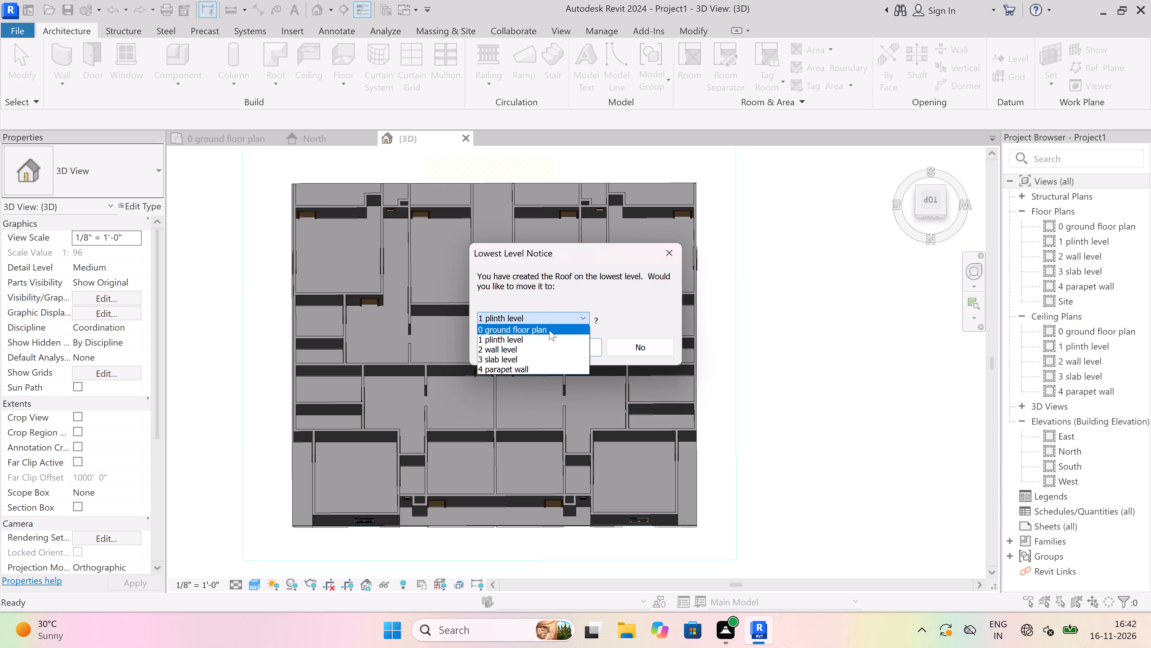
left_click(537, 346)
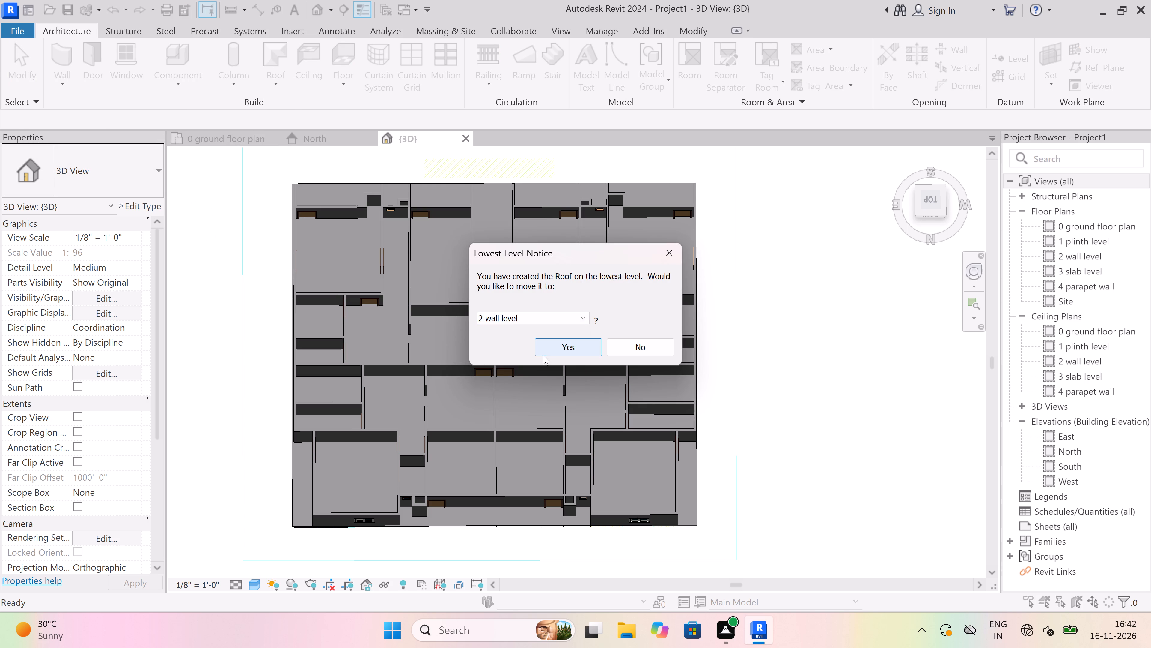
left_click(543, 352)
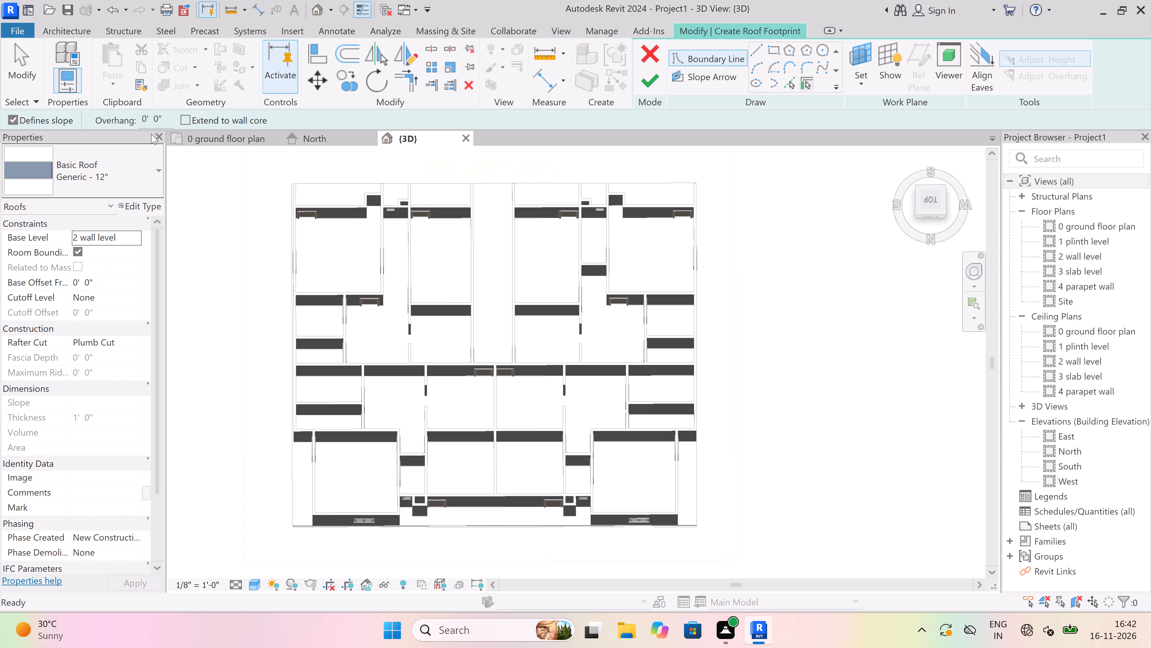
left_click(12, 115)
Draw a rectangular roof boundary over the whole building from the south-east floor corner to the north-west corner, and finish the roof.
scroll(352, 280, "down", 3)
scroll(305, 205, "up", 9)
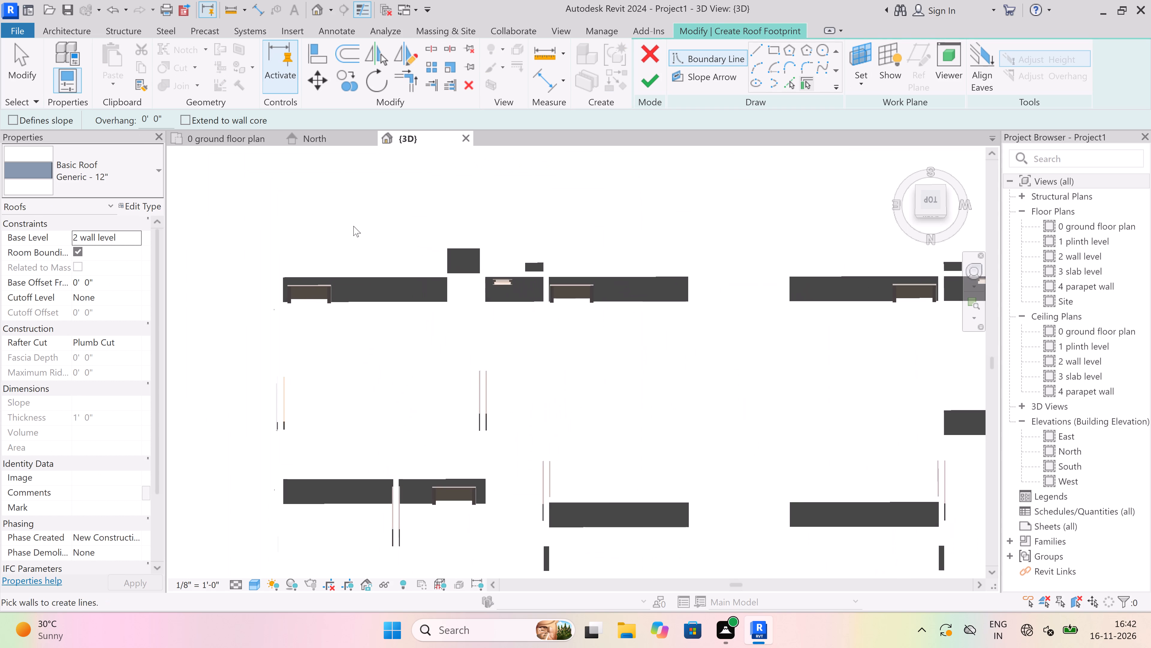
left_click(775, 49)
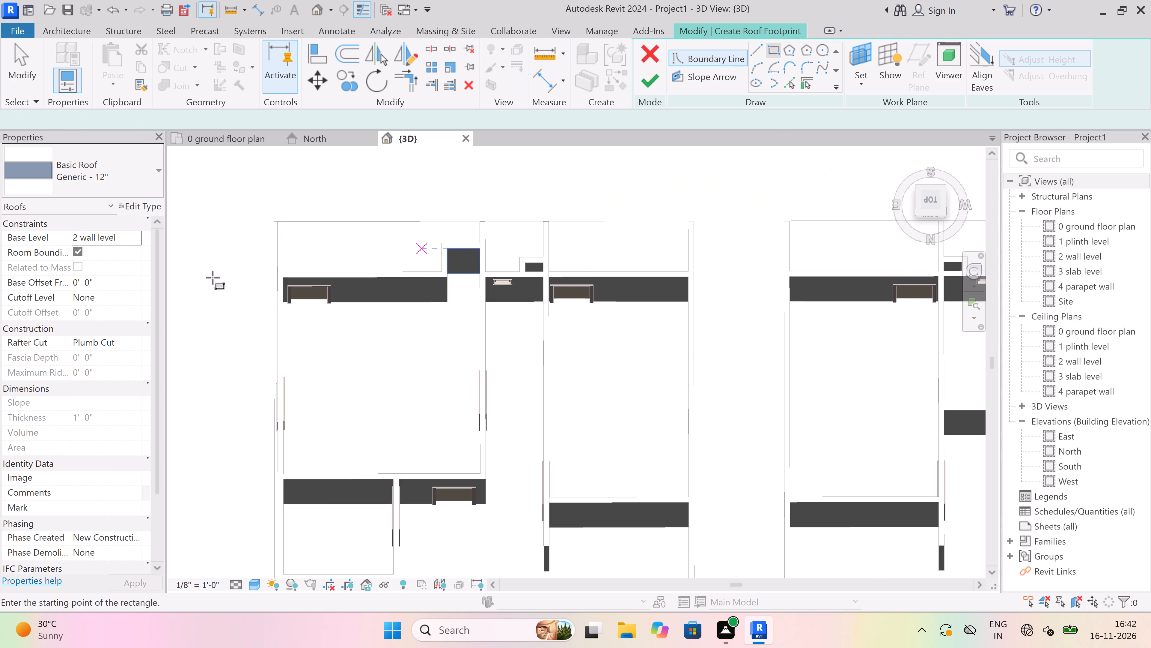
scroll(233, 212, "up", 2)
scroll(265, 223, "up", 6)
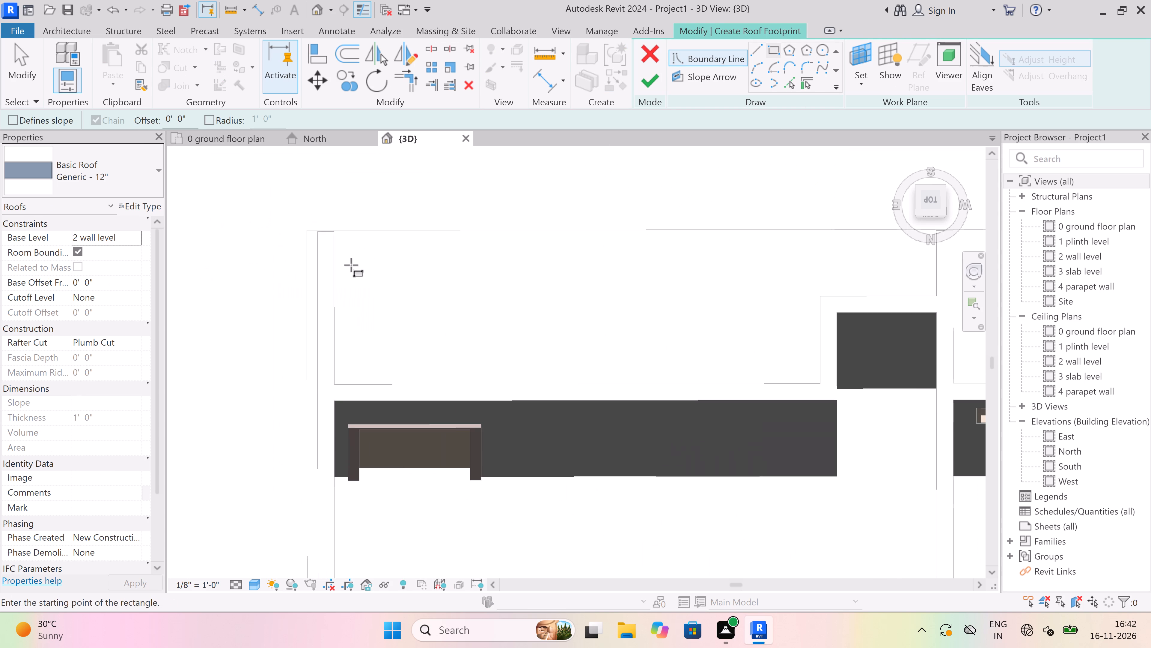
scroll(313, 234, "up", 7)
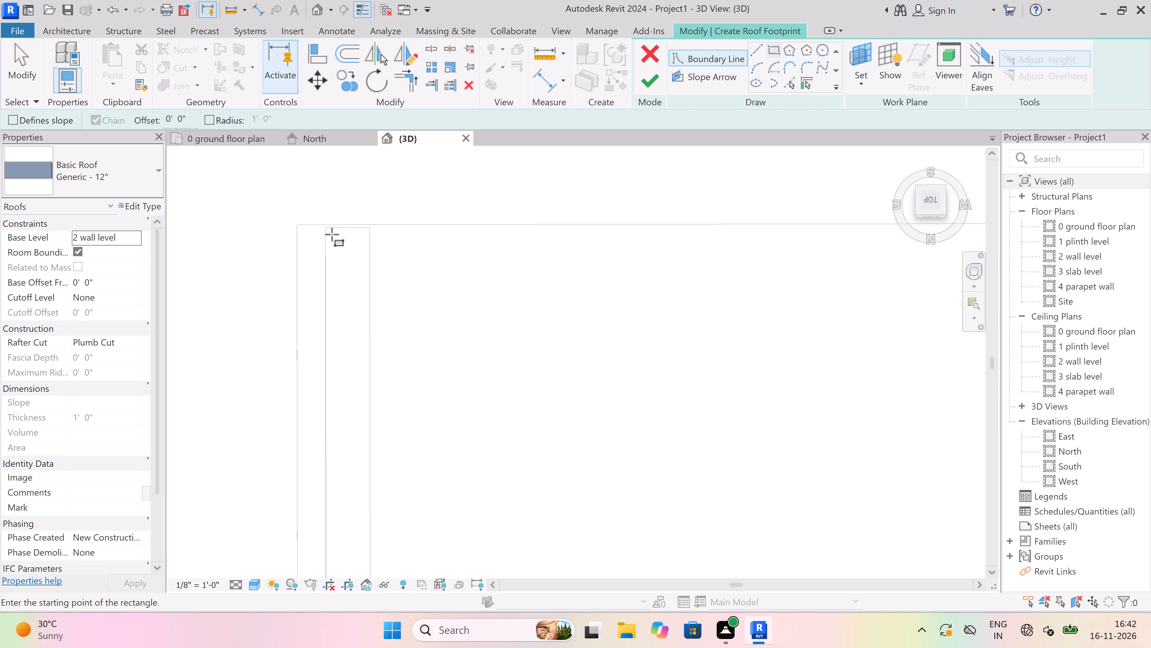
left_click(299, 223)
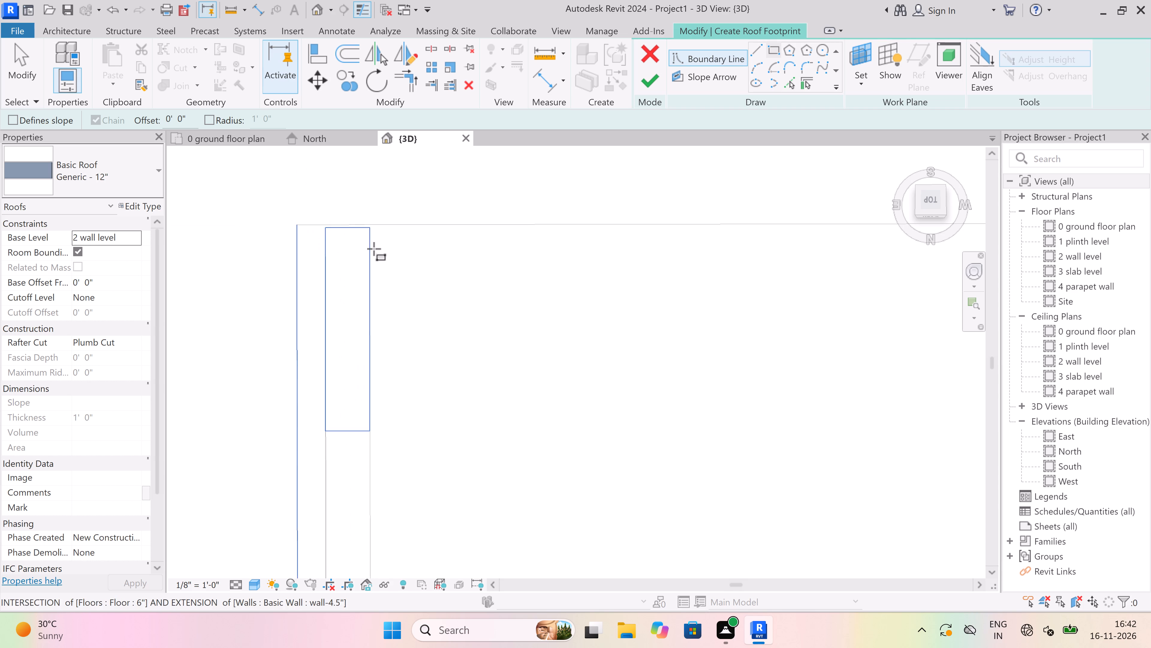
scroll(404, 261, "down", 18)
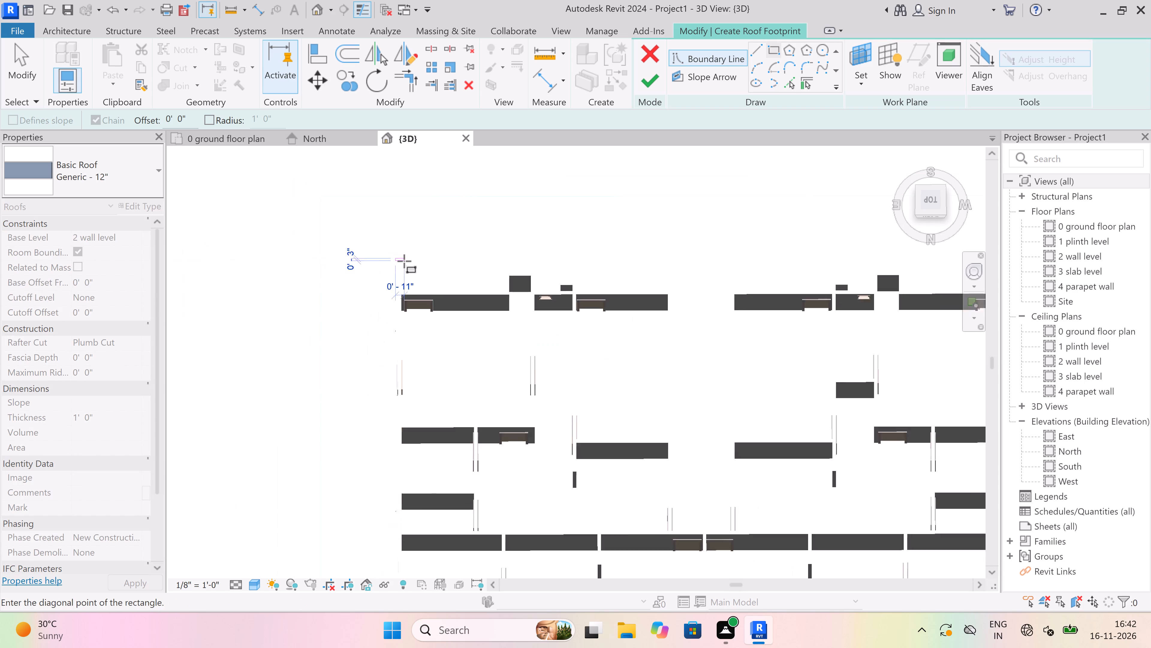
scroll(404, 261, "down", 7)
scroll(551, 416, "up", 4)
scroll(594, 427, "up", 7)
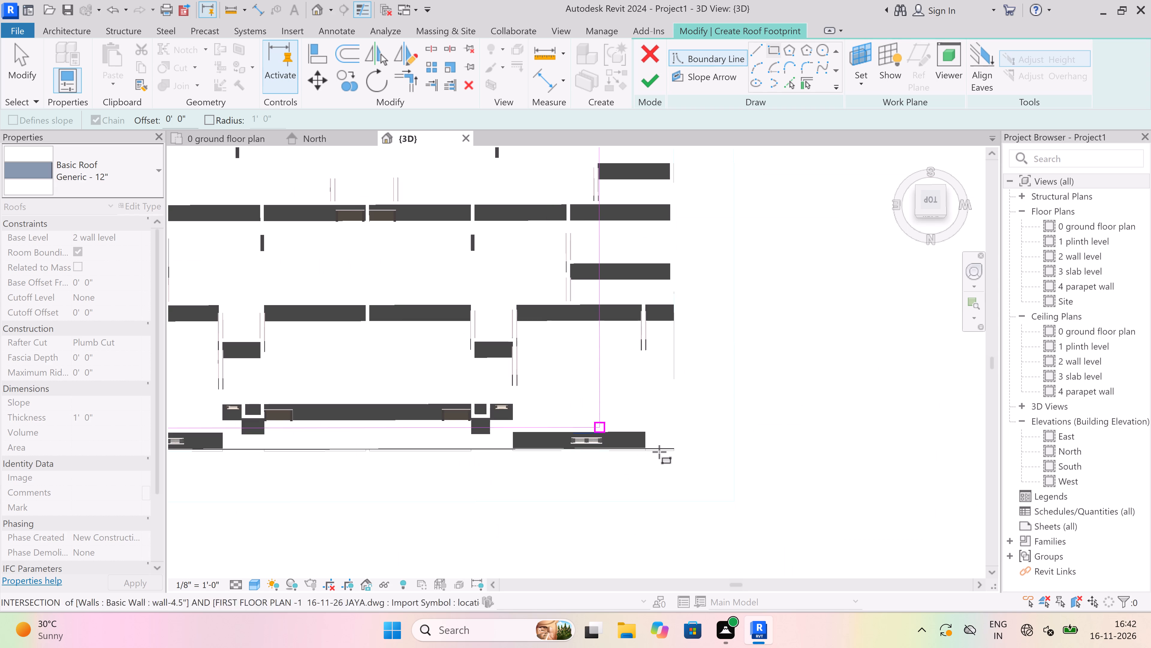
scroll(659, 452, "up", 6)
scroll(796, 473, "up", 4)
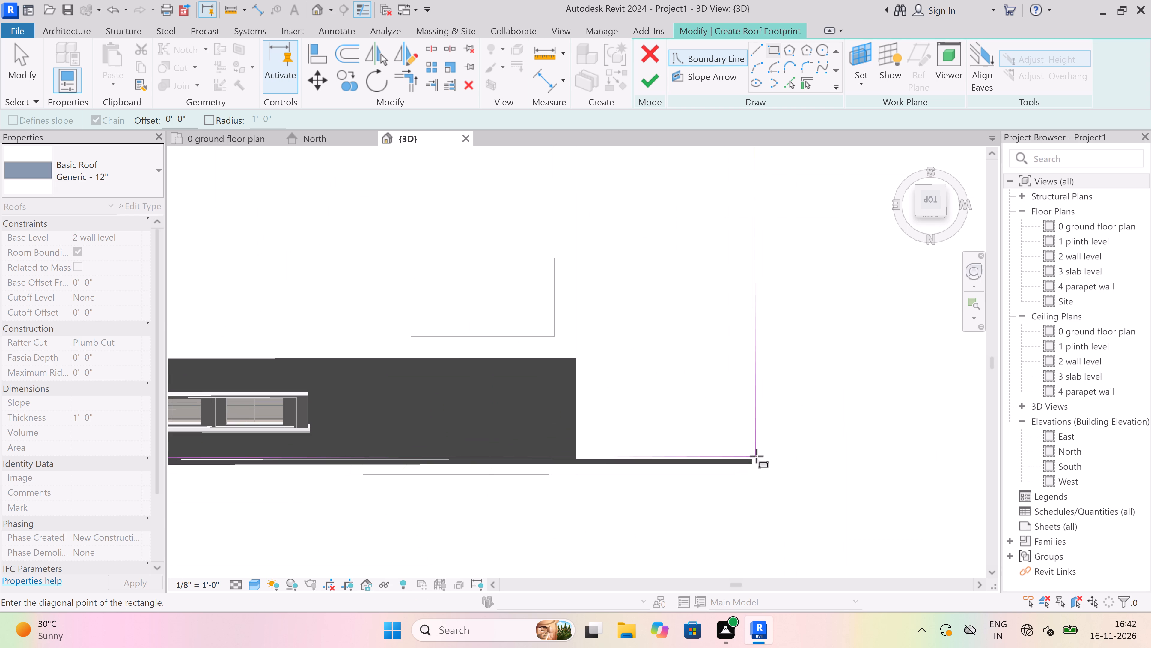
left_click(754, 456)
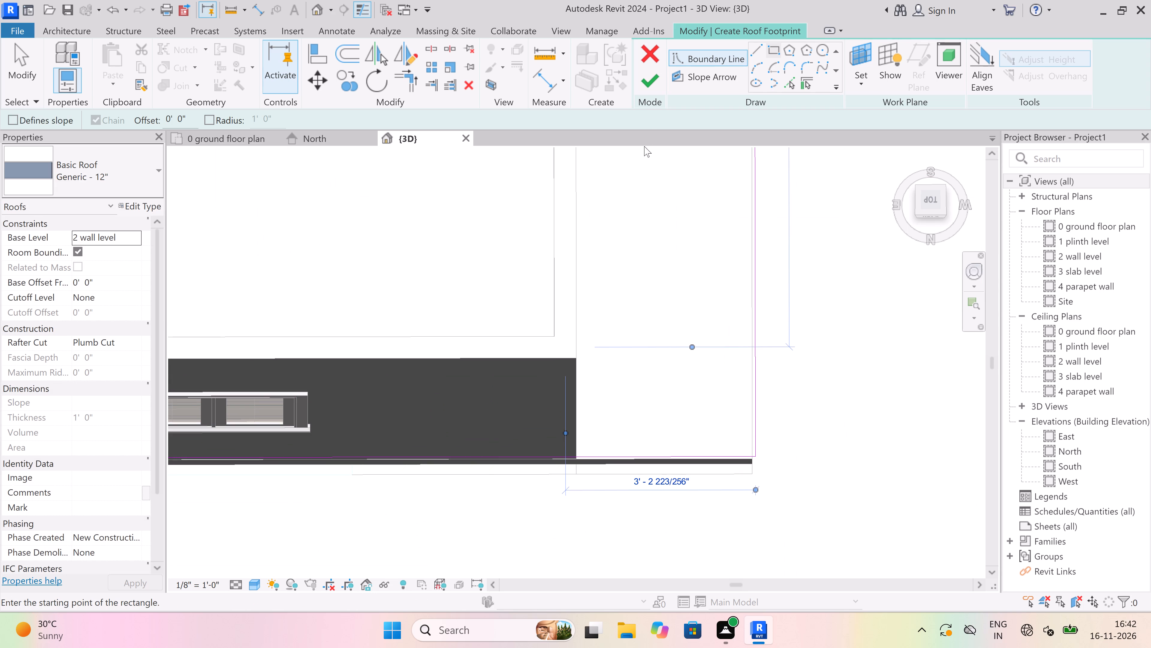
left_click(645, 76)
scroll(635, 343, "down", 4)
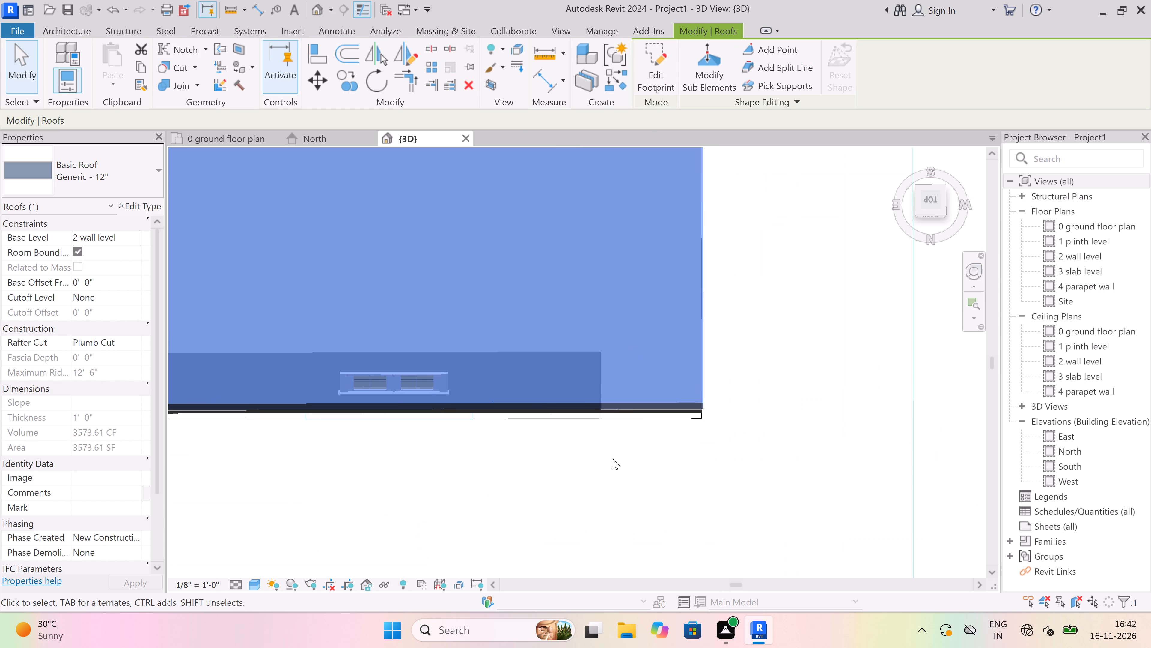
key("Escape")
Examine the new flat roof from above and from all sides of the building, checking its edges against the outer walls.
scroll(587, 421, "down", 3)
scroll(417, 374, "up", 3)
scroll(526, 394, "down", 3)
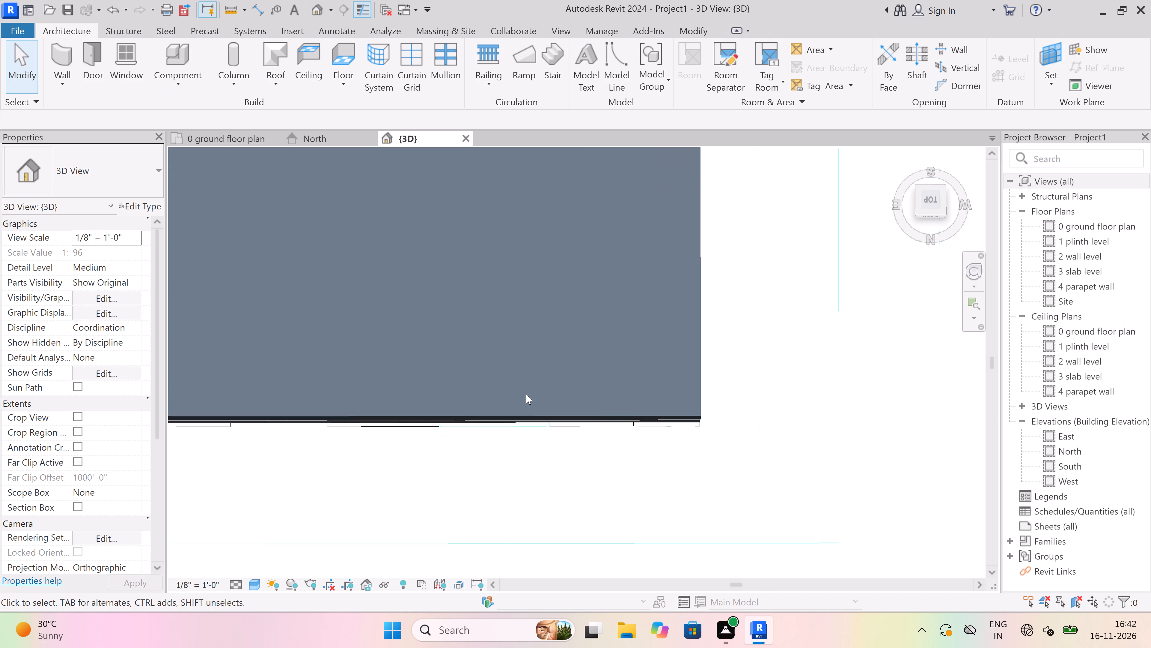
scroll(526, 394, "down", 10)
scroll(524, 420, "down", 4)
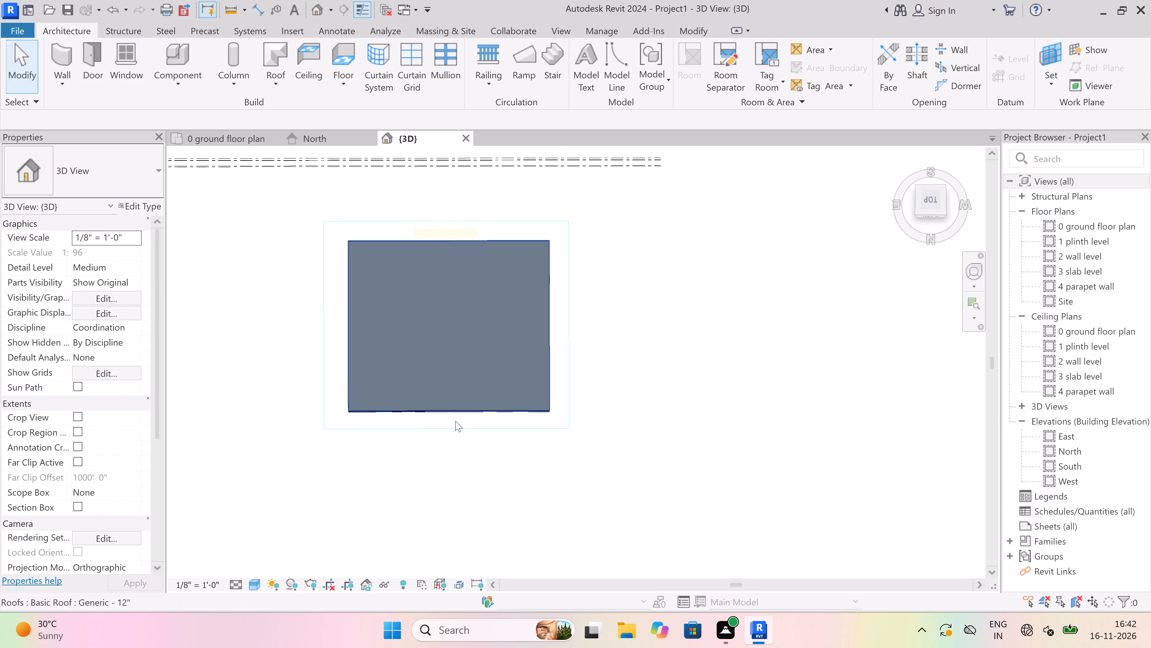
middle_click_drag(458, 429, 483, 247, "shift")
middle_click_drag(311, 354, 417, 419, "shift")
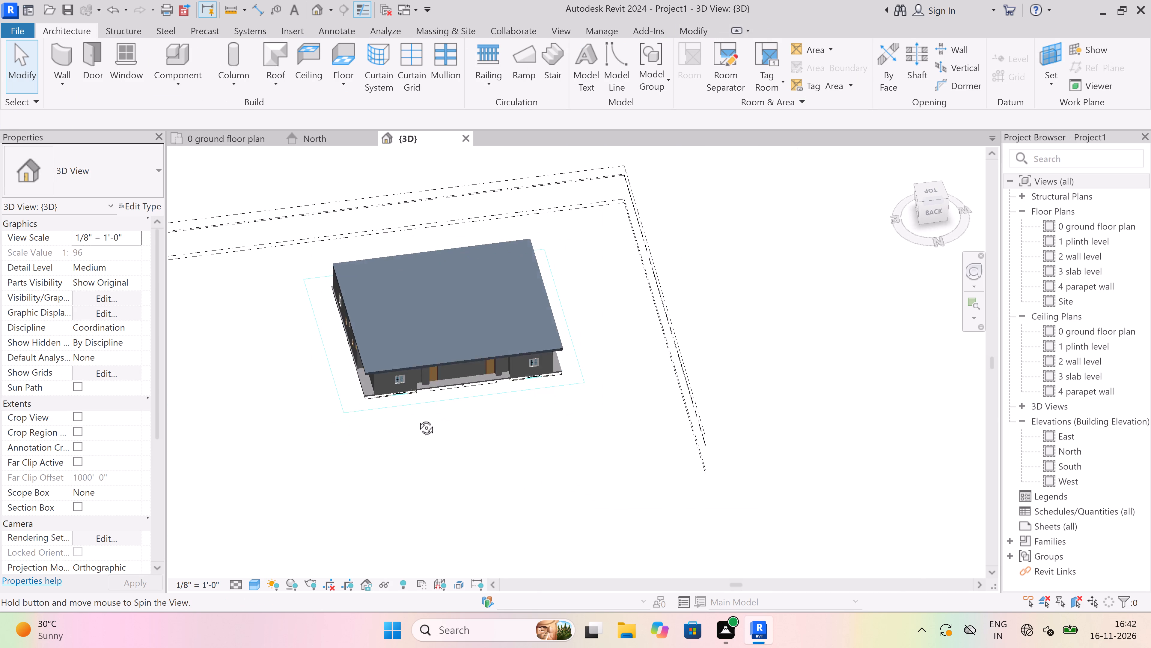
middle_click_drag(417, 419, 430, 260, "shift")
scroll(556, 307, "up", 1)
middle_click_drag(556, 307, 467, 259, "shift")
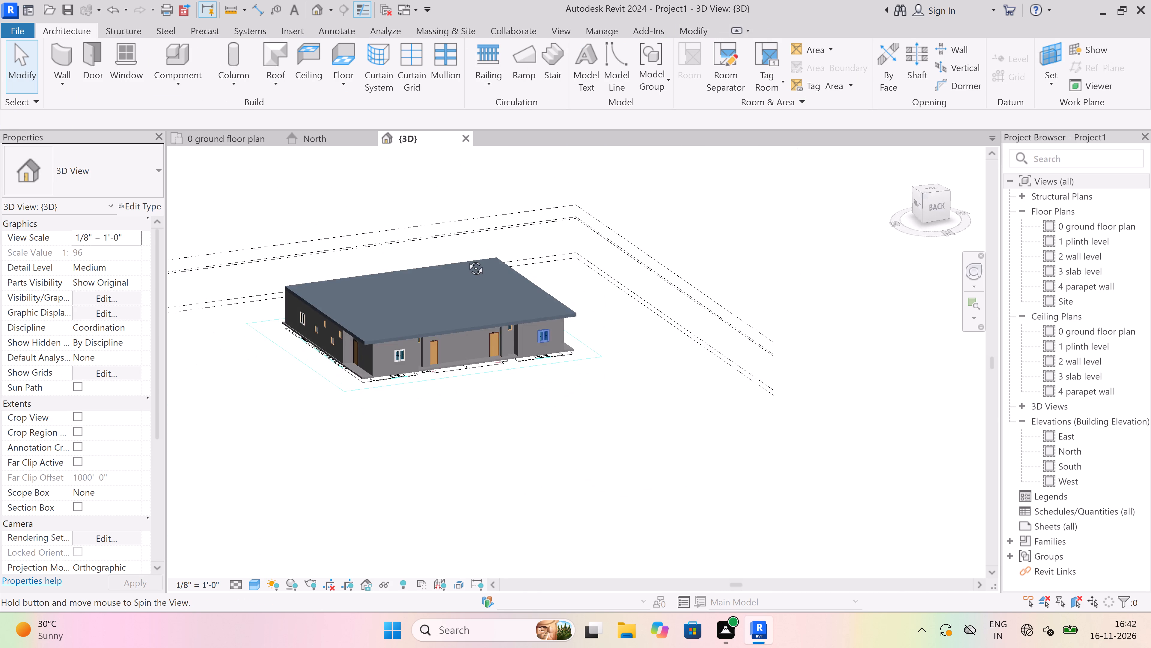
middle_click_drag(467, 259, 467, 254, "shift")
scroll(480, 295, "up", 4)
scroll(447, 337, "down", 4)
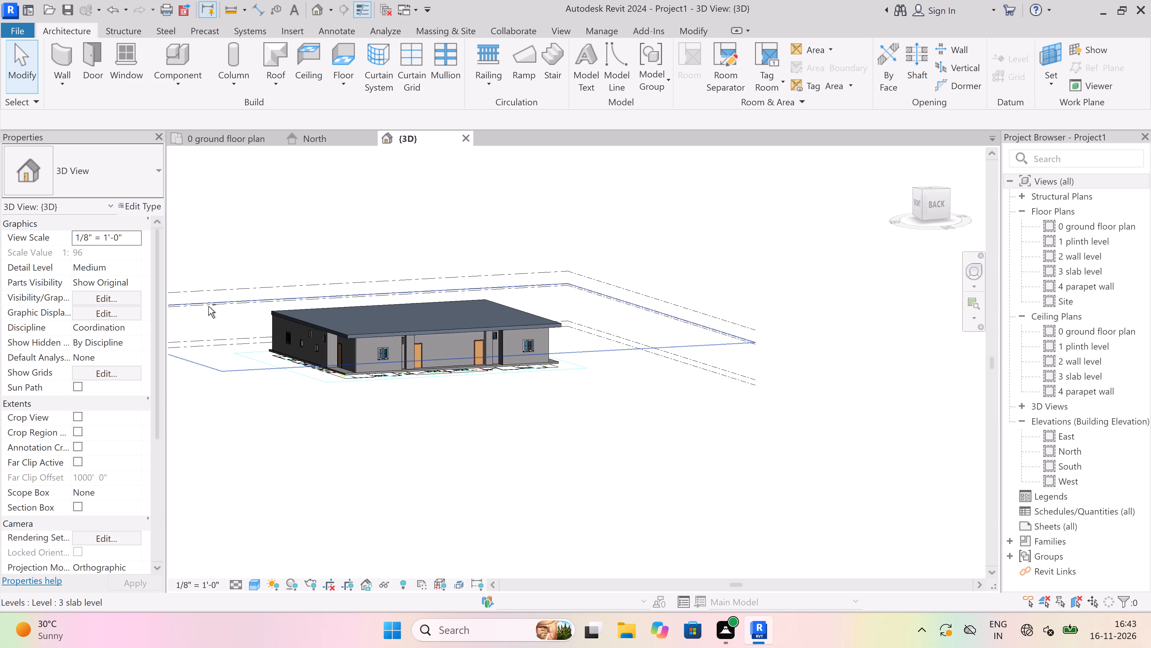
middle_click_drag(210, 308, 384, 371, "shift")
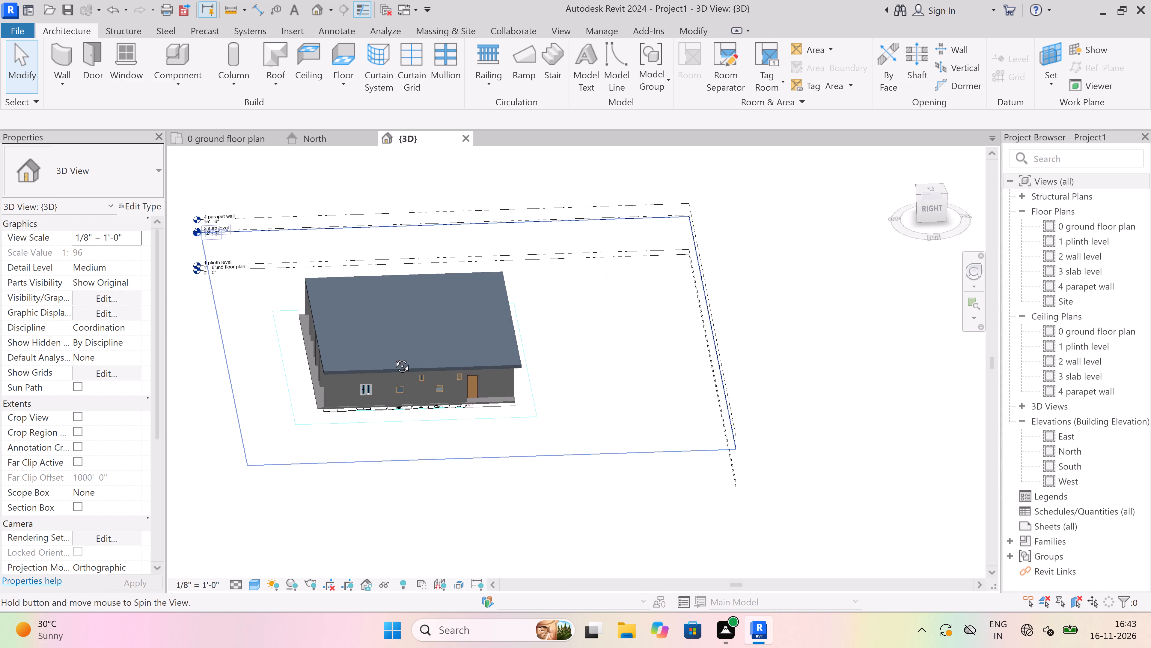
middle_click_drag(509, 356, 371, 278, "shift")
scroll(516, 325, "up", 4)
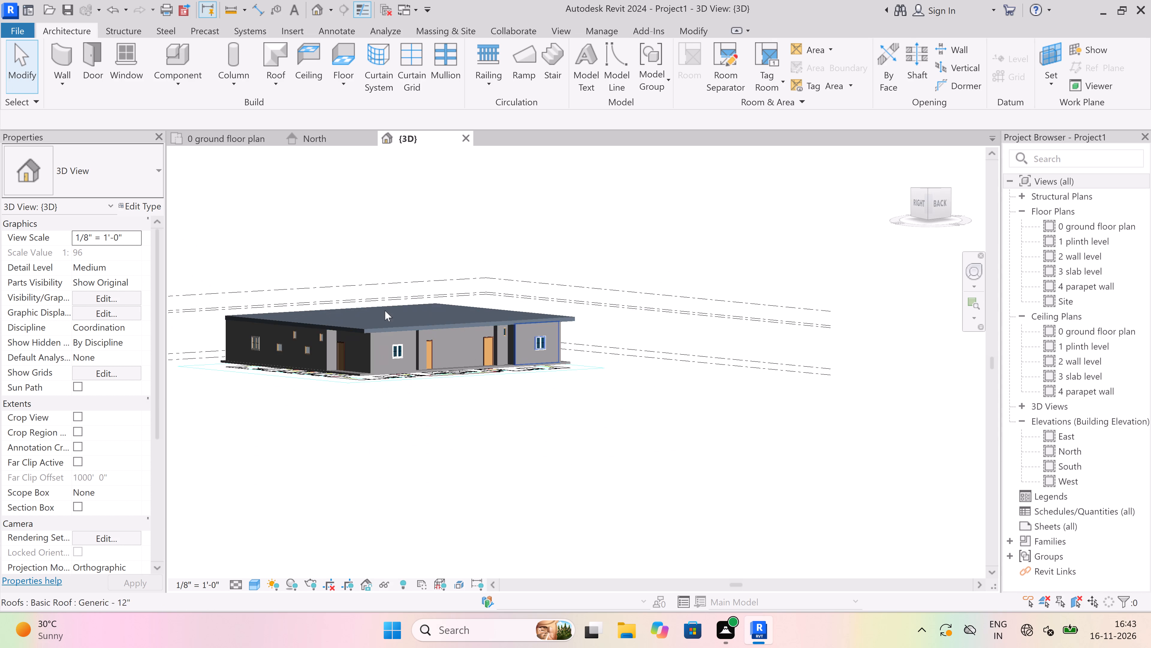
scroll(317, 324, "up", 3)
scroll(459, 342, "down", 1)
middle_click_drag(459, 342, 444, 473, "shift")
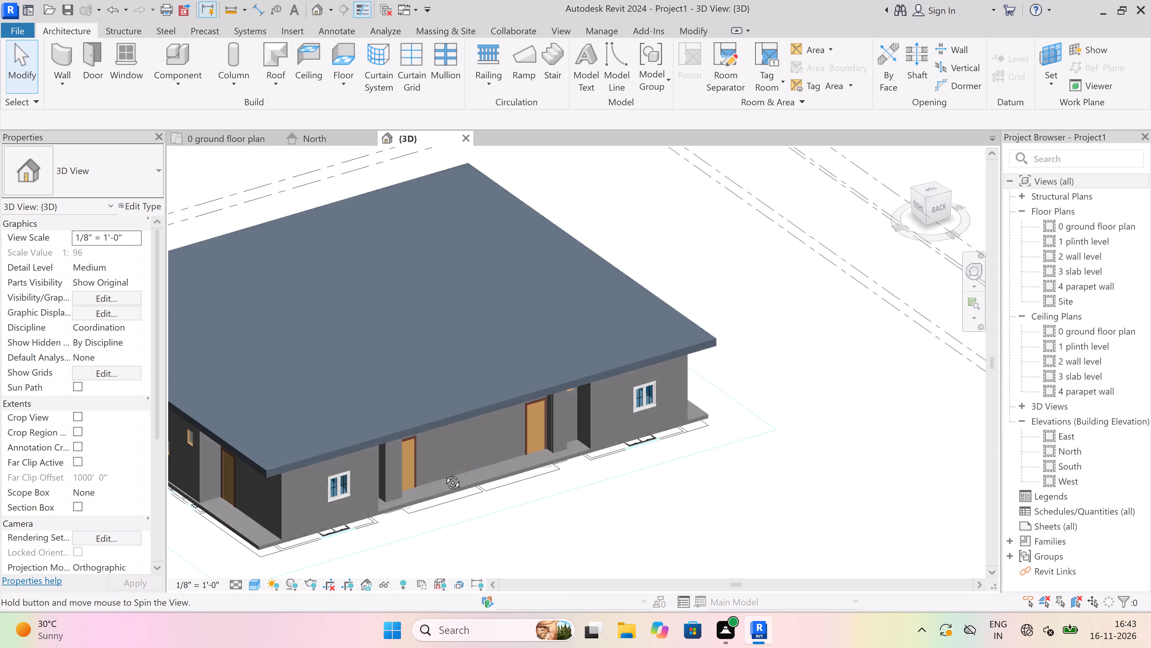
middle_click_drag(444, 473, 442, 475, "shift")
scroll(584, 345, "down", 6)
scroll(451, 394, "up", 4)
scroll(425, 443, "up", 4)
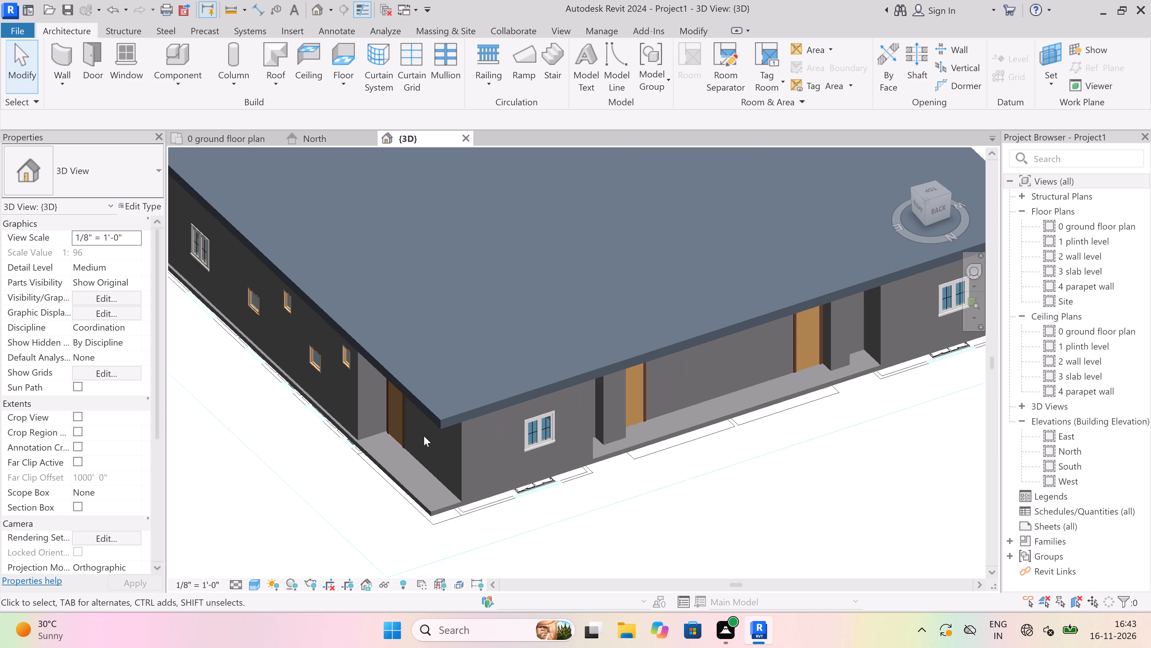
scroll(425, 433, "up", 3)
scroll(458, 405, "down", 8)
middle_click_drag(639, 361, 612, 388, "shift")
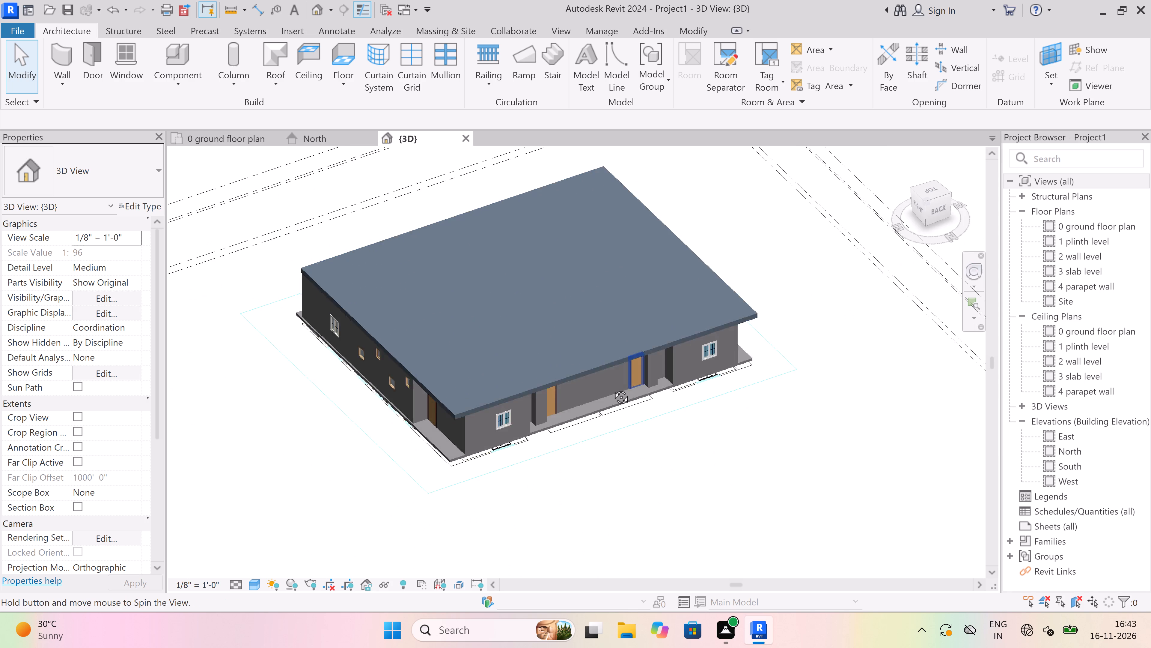
middle_click_drag(612, 388, 339, 317, "shift")
middle_click_drag(793, 327, 555, 375, "shift")
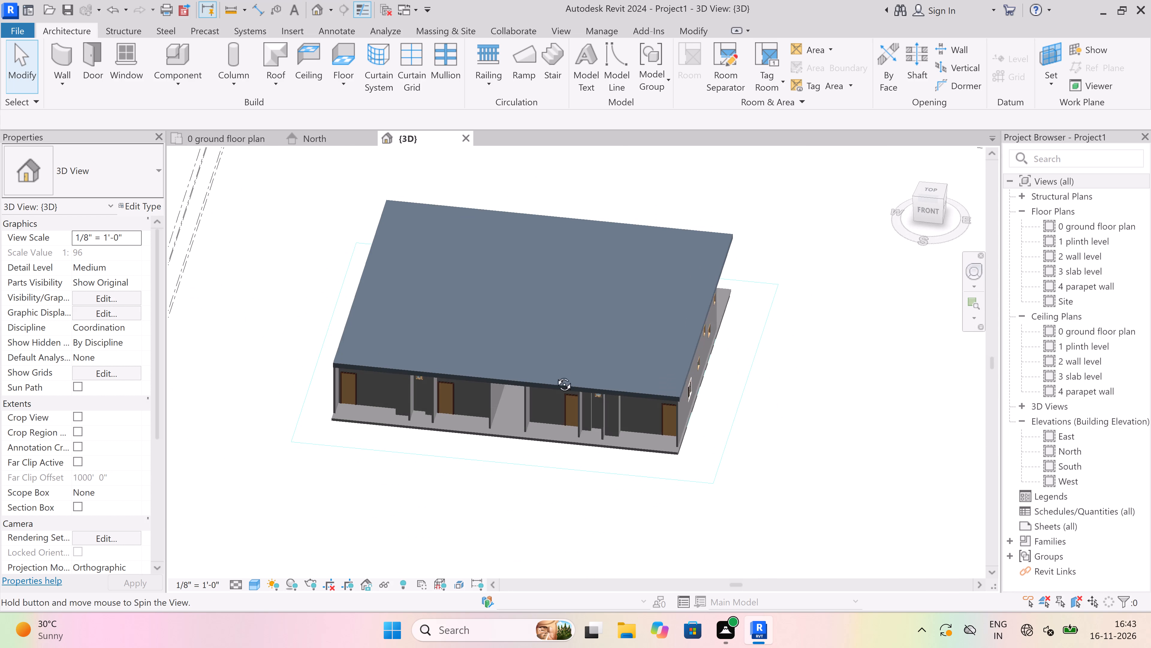
middle_click_drag(555, 375, 551, 290, "shift")
middle_click_drag(411, 335, 486, 347, "shift")
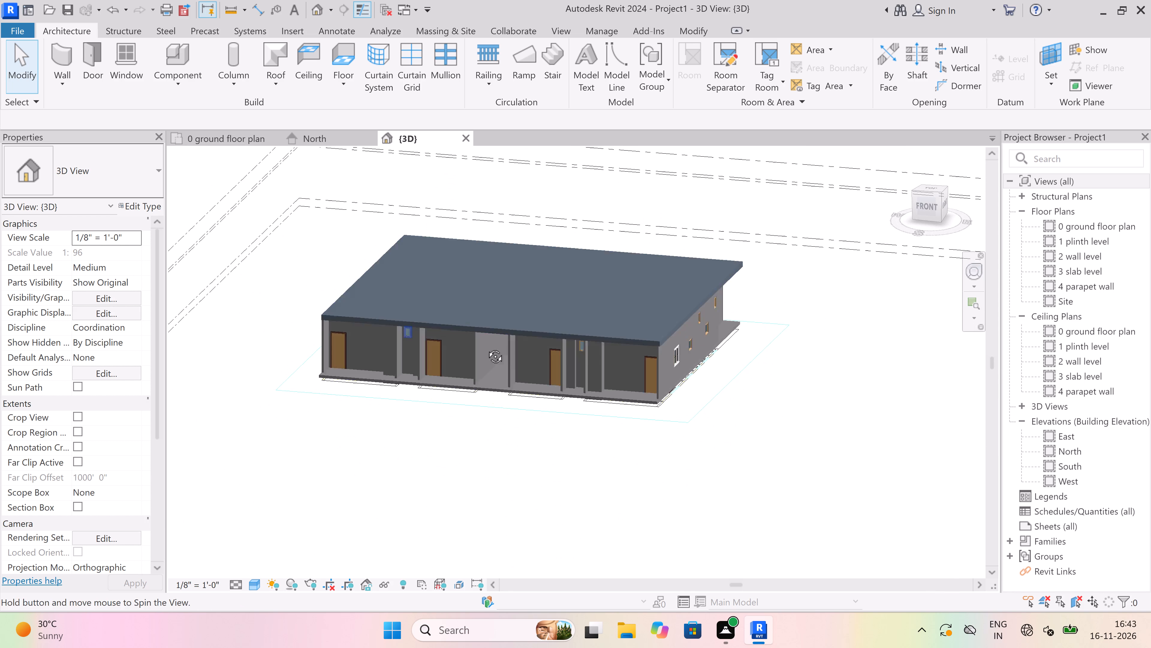
middle_click_drag(486, 347, 491, 479, "shift")
middle_click_drag(332, 443, 525, 309, "shift")
Duplicate the building roof's Generic - 12" type under the name 6".
scroll(430, 381, "up", 3)
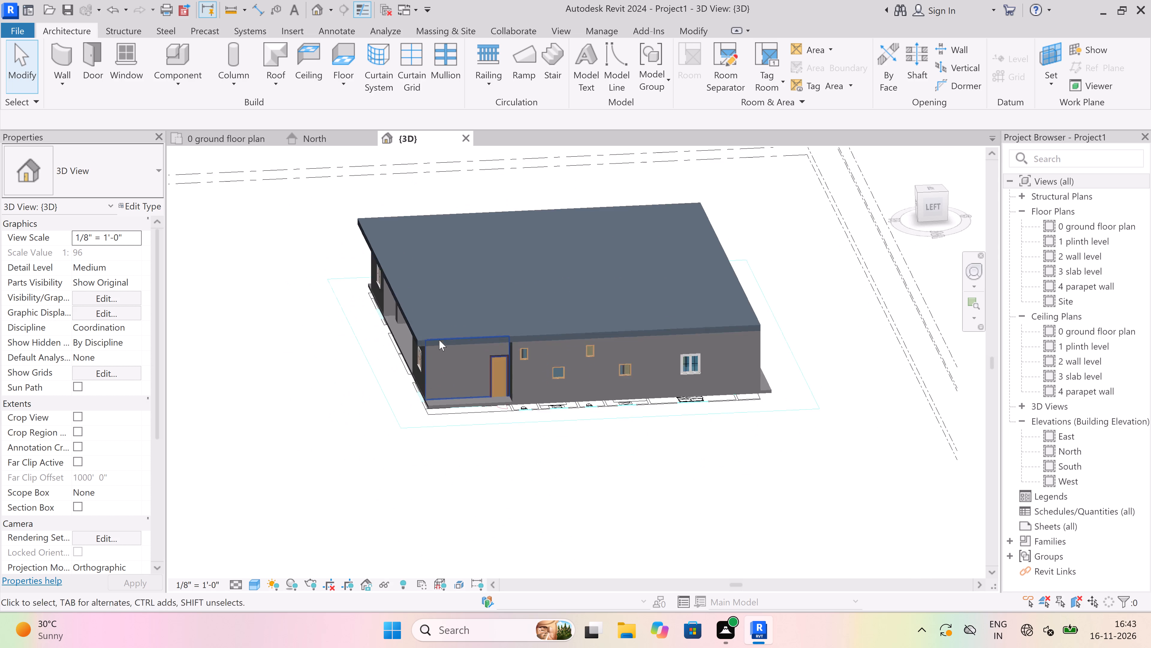
scroll(439, 340, "up", 3)
left_click(436, 322)
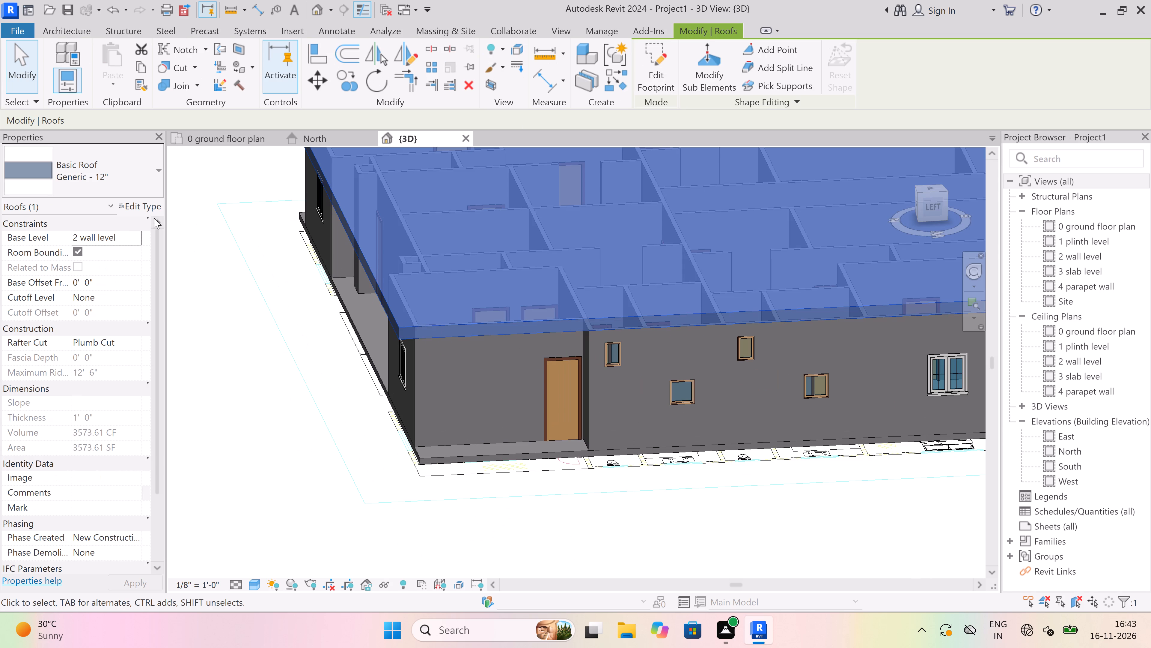
left_click(136, 206)
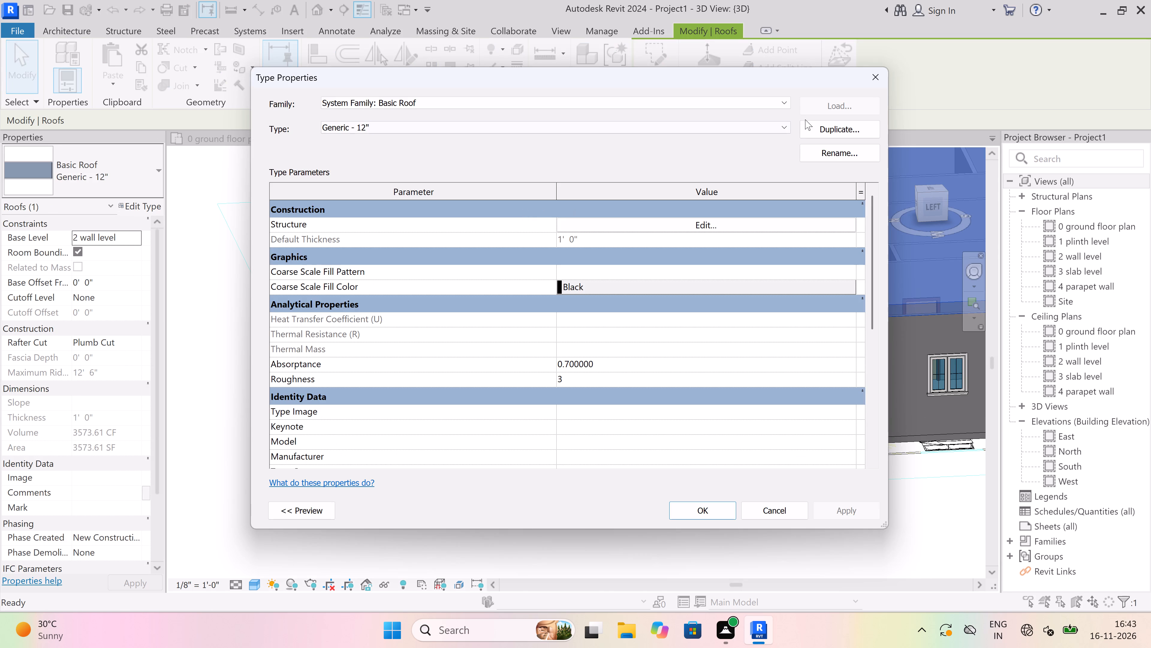
left_click(828, 124)
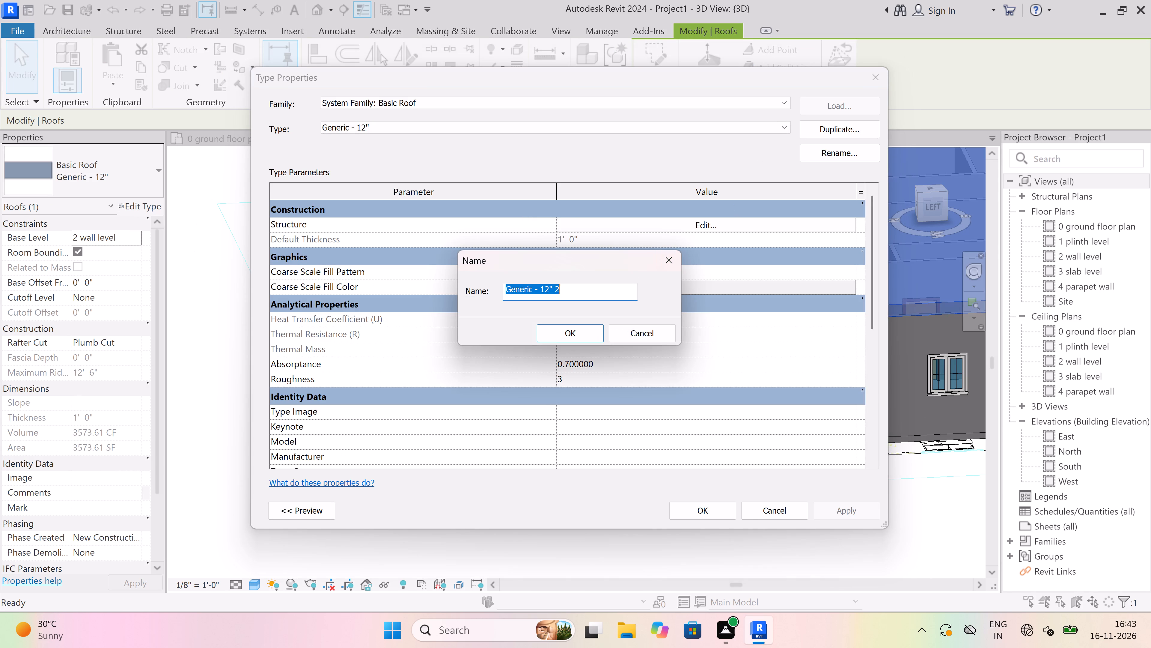
key("BackSpace")
type("6\"")
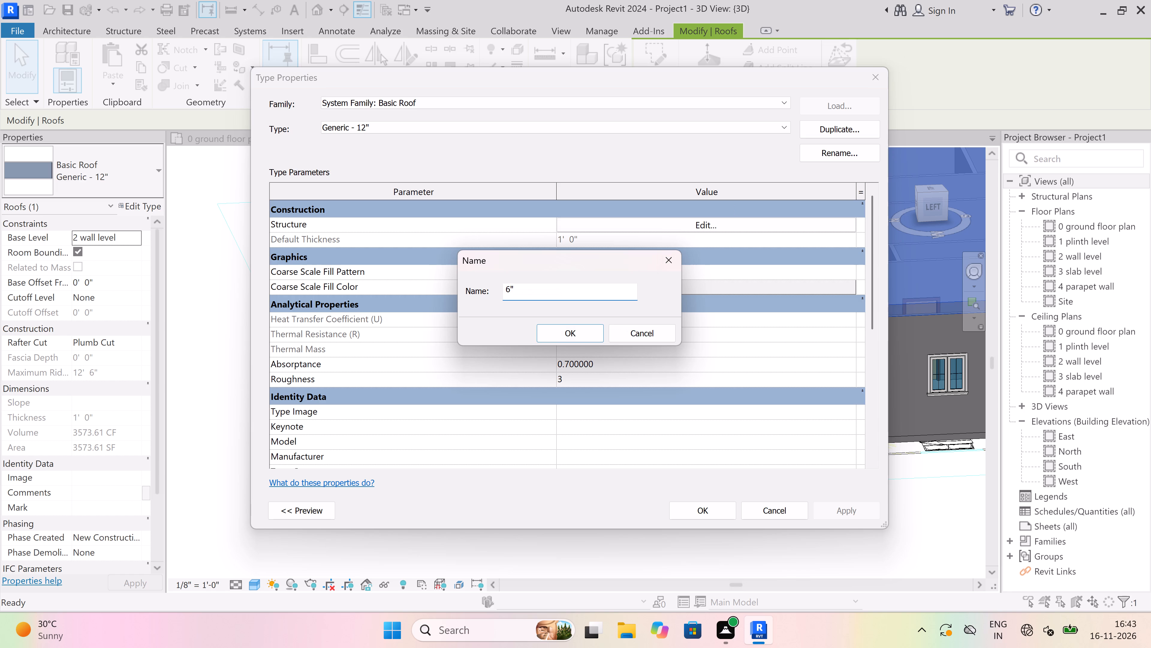
left_click(581, 329)
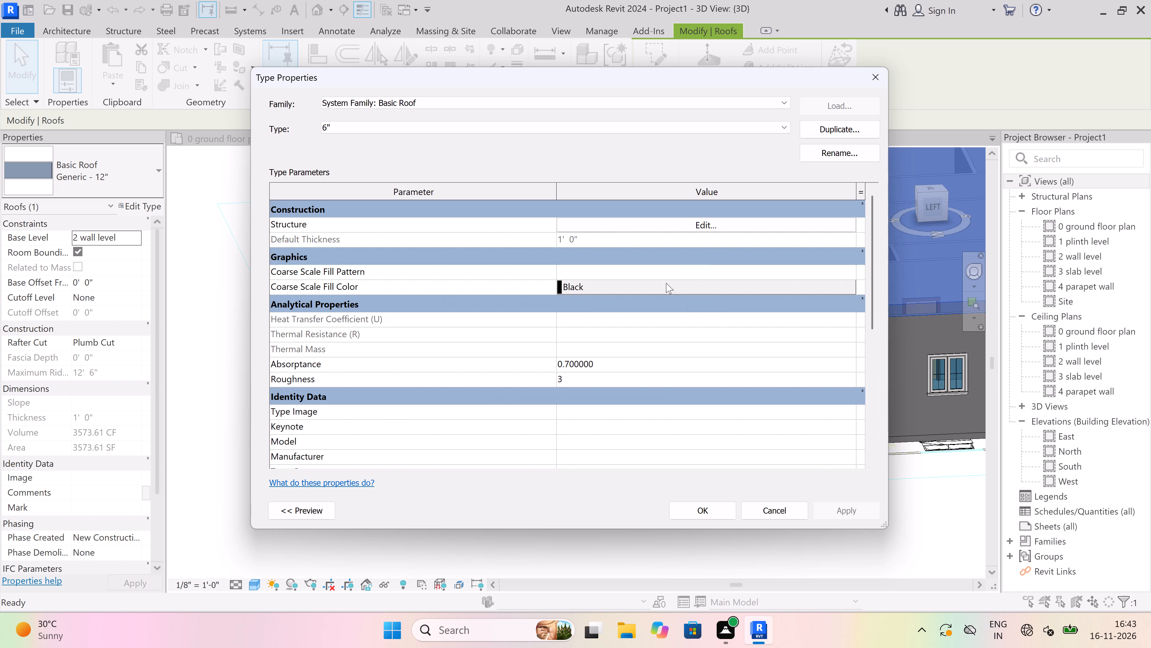
Set the structure layer thickness of the new 6" roof type to 6" and apply the type to the roof.
left_click(702, 222)
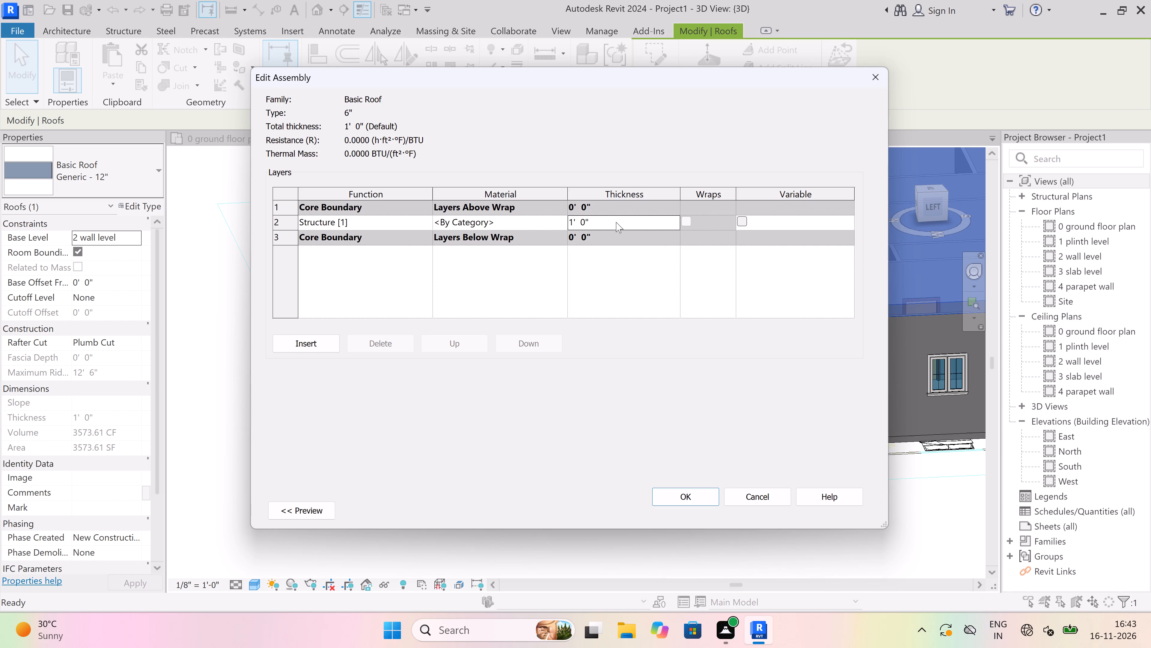
left_click(616, 222)
key("BackSpace")
type("6\"")
left_click(692, 490)
left_click(849, 512)
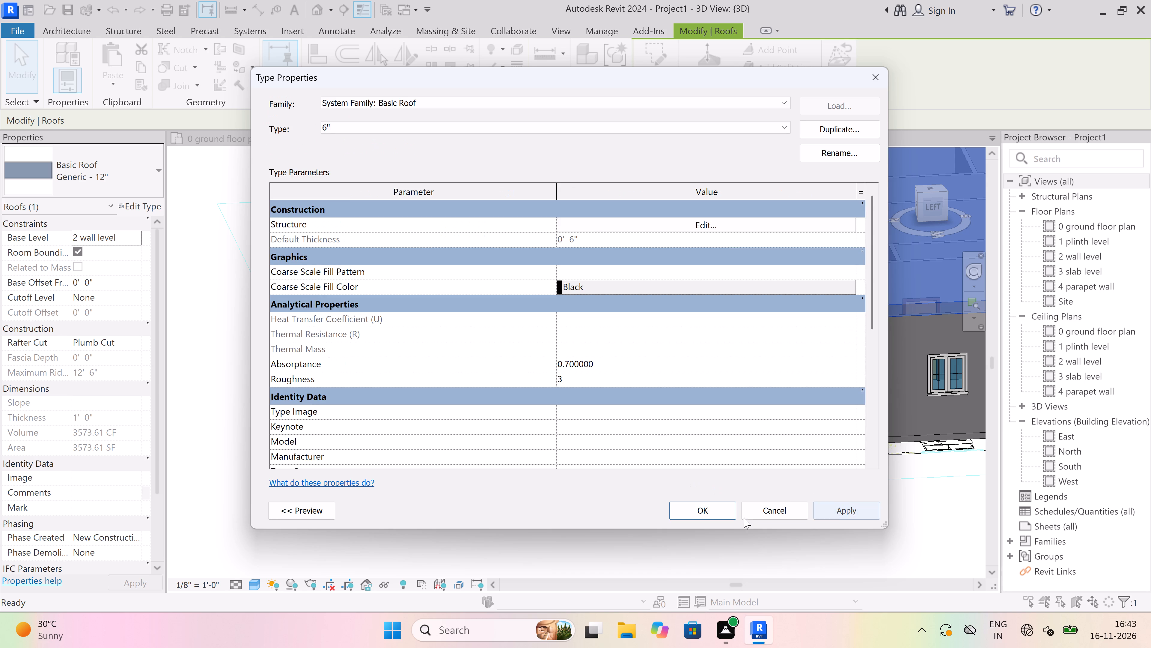
left_click(686, 512)
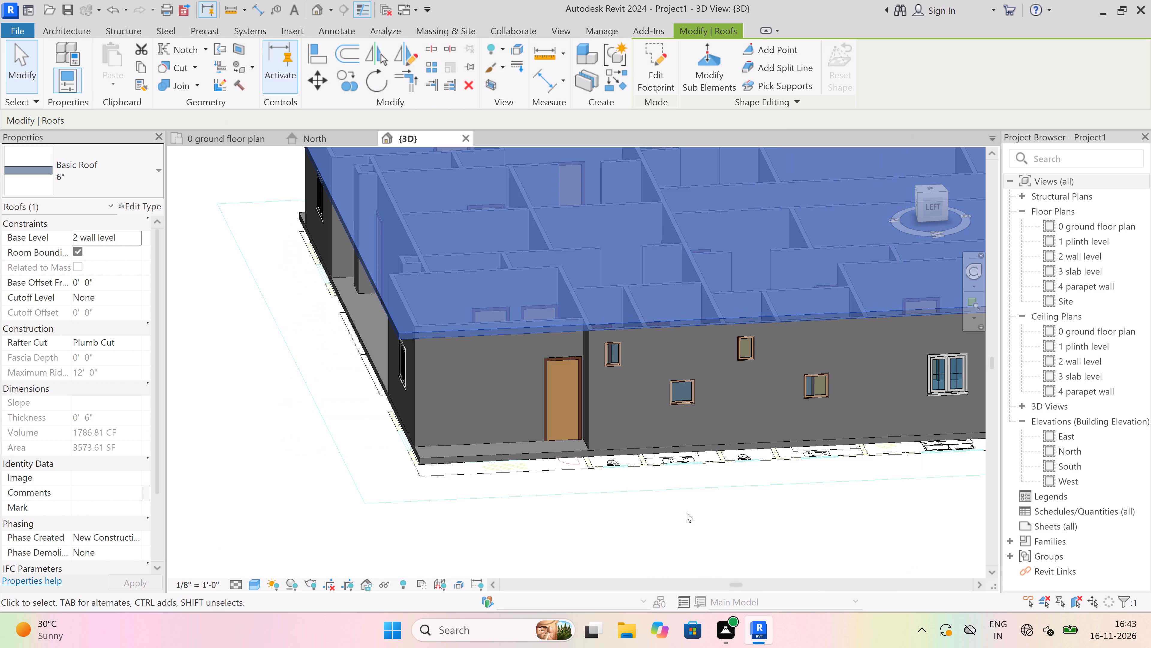
Examine the thinner roof from all sides of the building, checking its edges against the outer walls and plinth.
key("Escape")
scroll(442, 397, "down", 9)
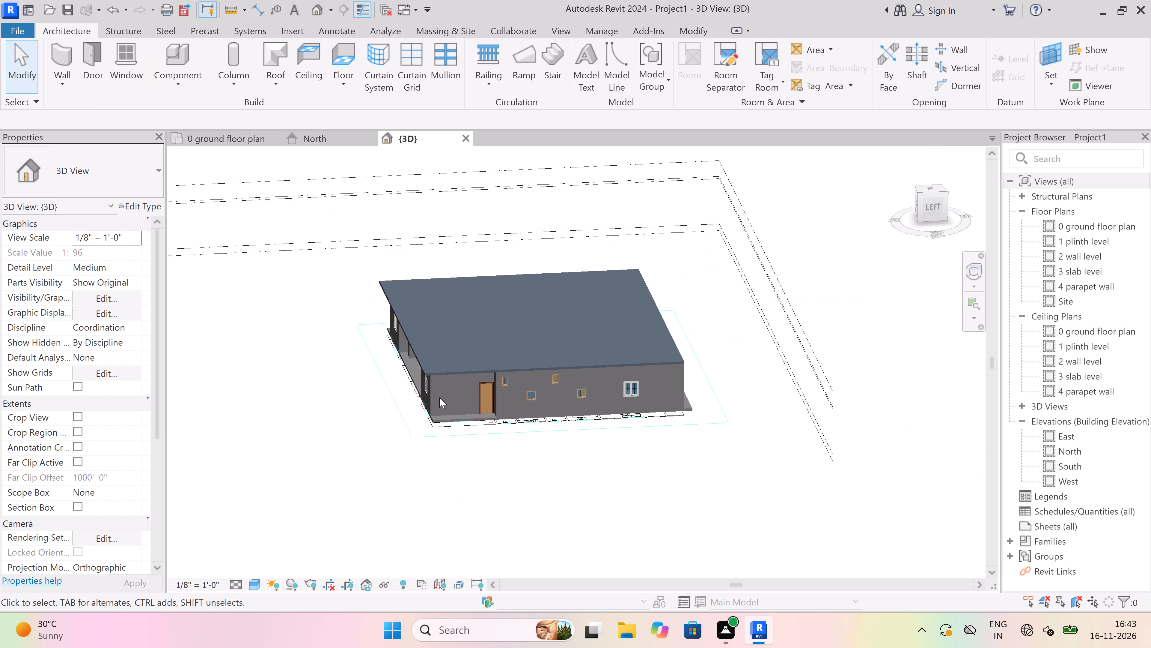
scroll(693, 292, "up", 3)
scroll(637, 419, "up", 4)
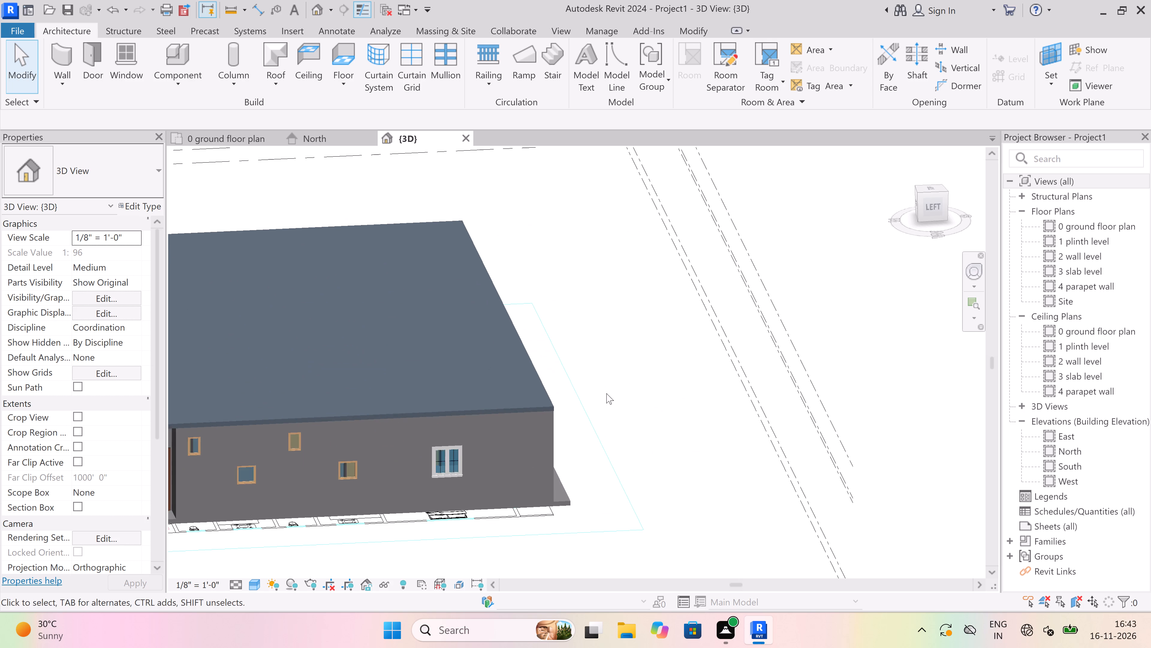
middle_click_drag(605, 397, 596, 421)
scroll(596, 421, "down", 1)
middle_click_drag(650, 395, 561, 434, "shift")
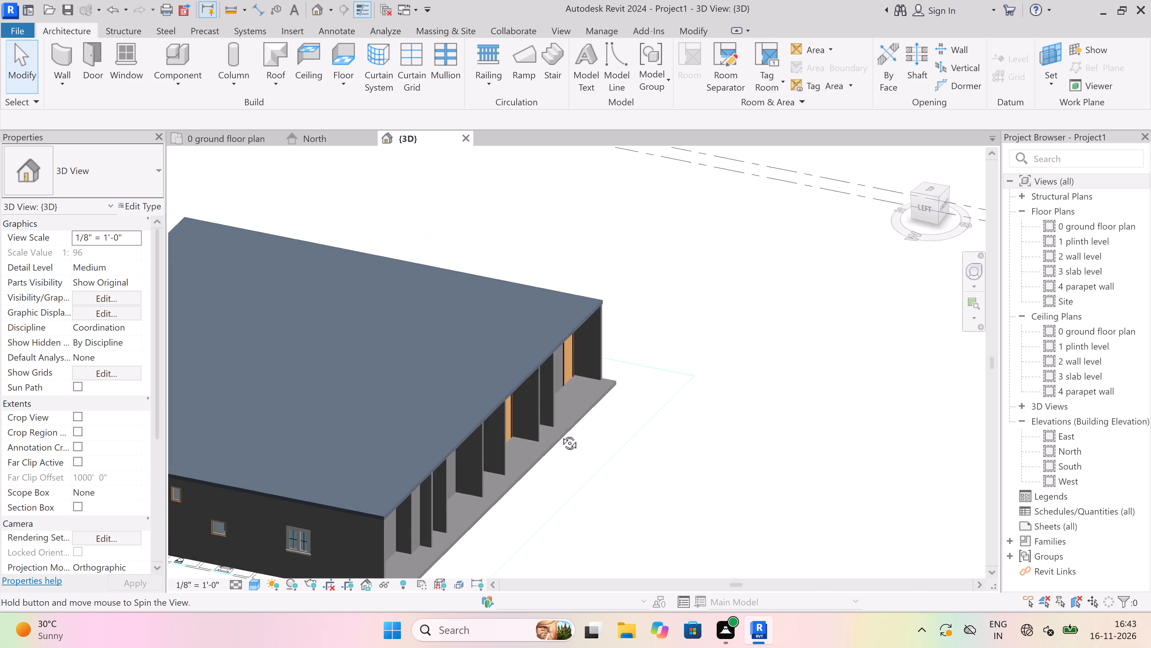
middle_click_drag(561, 434, 591, 408, "shift")
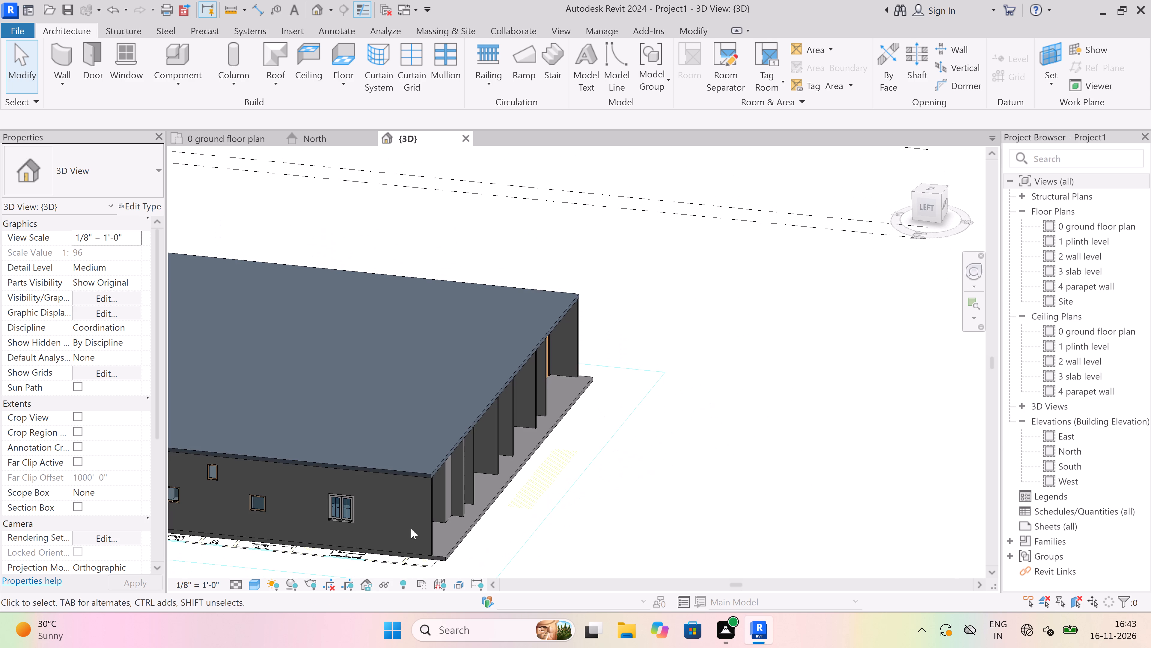
middle_click_drag(347, 504, 513, 373, "shift")
middle_click_drag(247, 384, 282, 428, "shift")
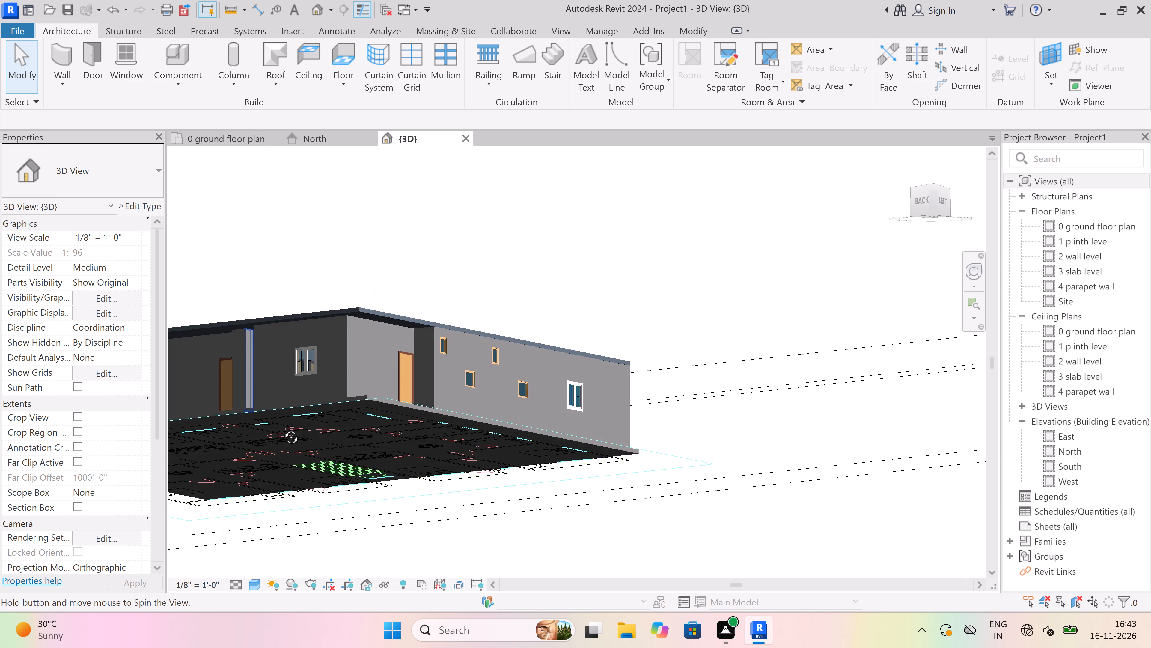
middle_click_drag(282, 428, 332, 526, "shift")
scroll(362, 444, "down", 7)
middle_click_drag(314, 442, 371, 478, "shift")
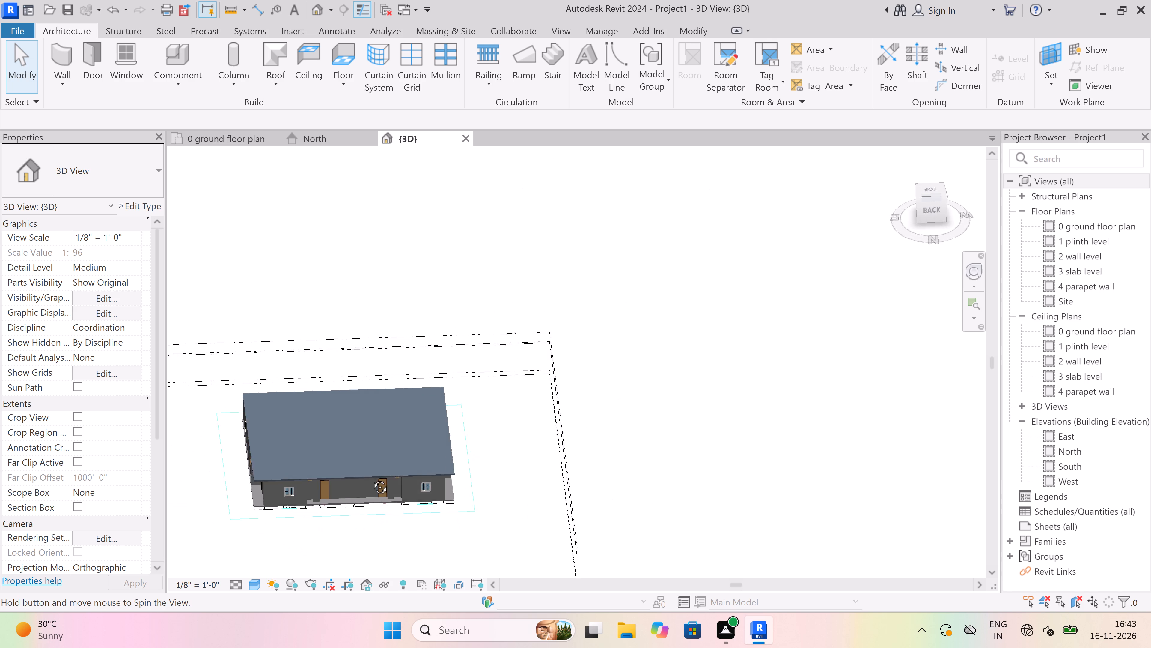
middle_click_drag(371, 478, 512, 389, "shift")
middle_click_drag(173, 492, 285, 523, "shift")
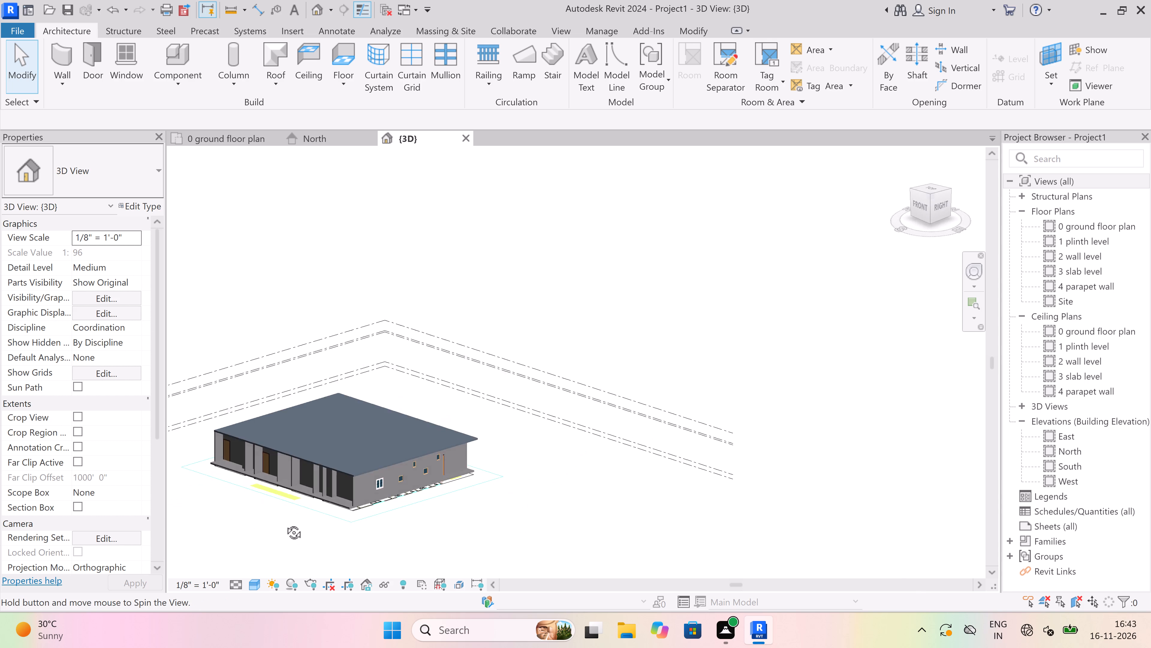
middle_click_drag(285, 523, 182, 519, "shift")
scroll(182, 519, "down", 1, "shift")
scroll(233, 471, "up", 8)
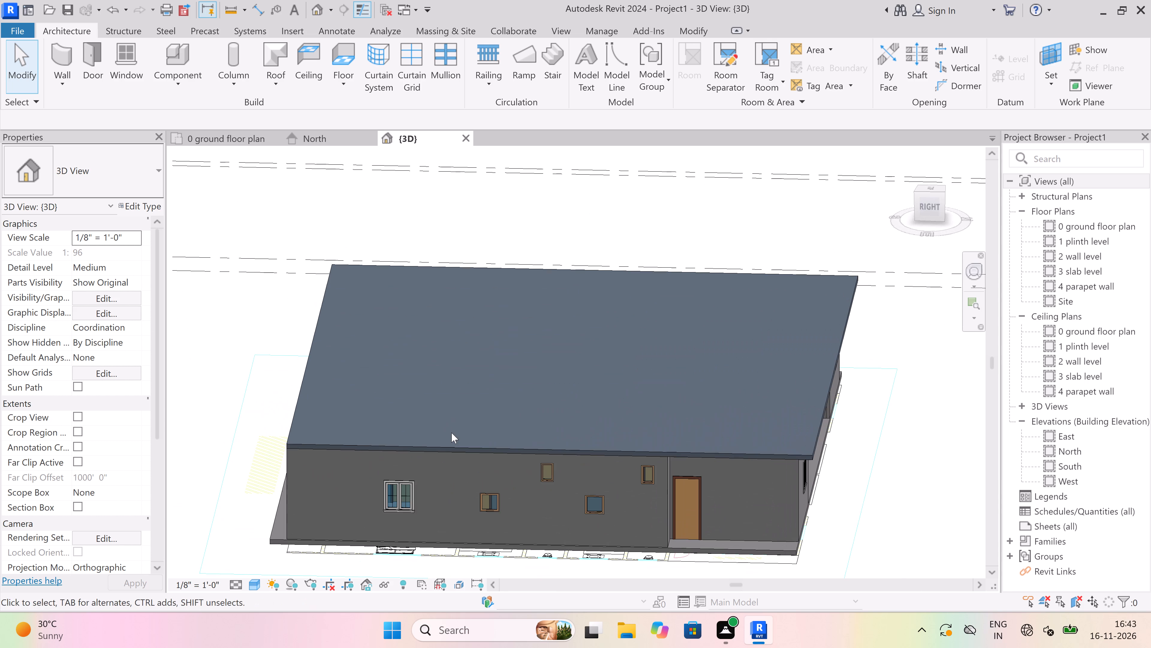
Nudge the 6" roof slightly toward the building's front side, relative to the outer walls.
left_click(451, 443)
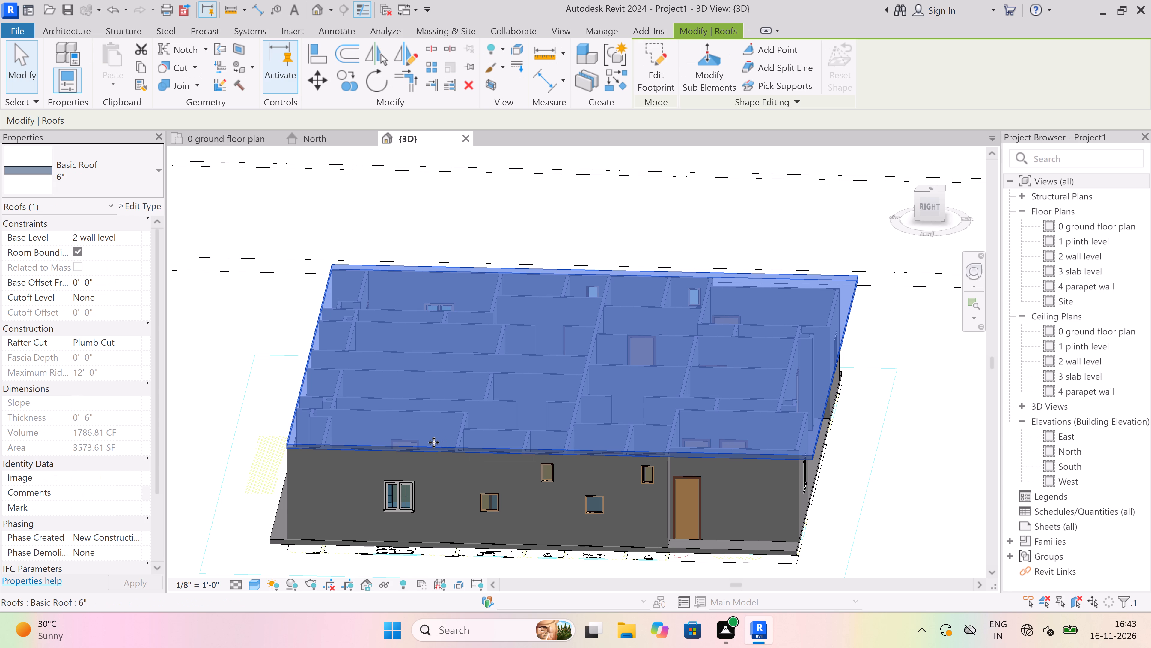
key("Left")
key("Left")
key("Left")
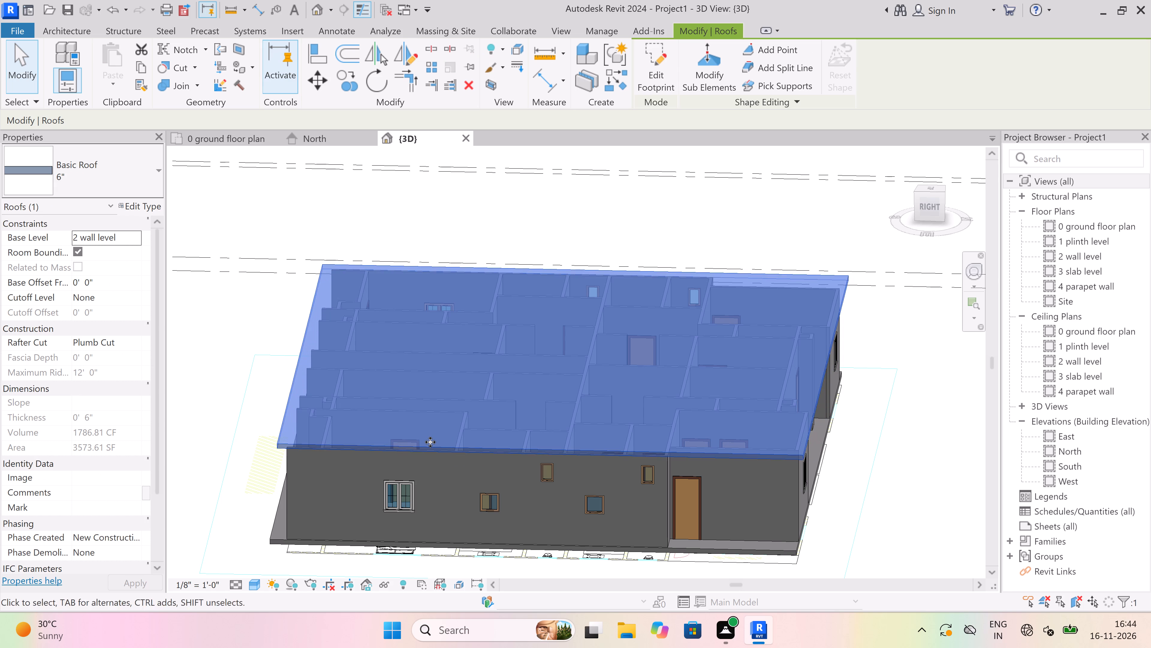
key("Left")
scroll(422, 442, "down", 4)
scroll(483, 452, "up", 2)
key("Right")
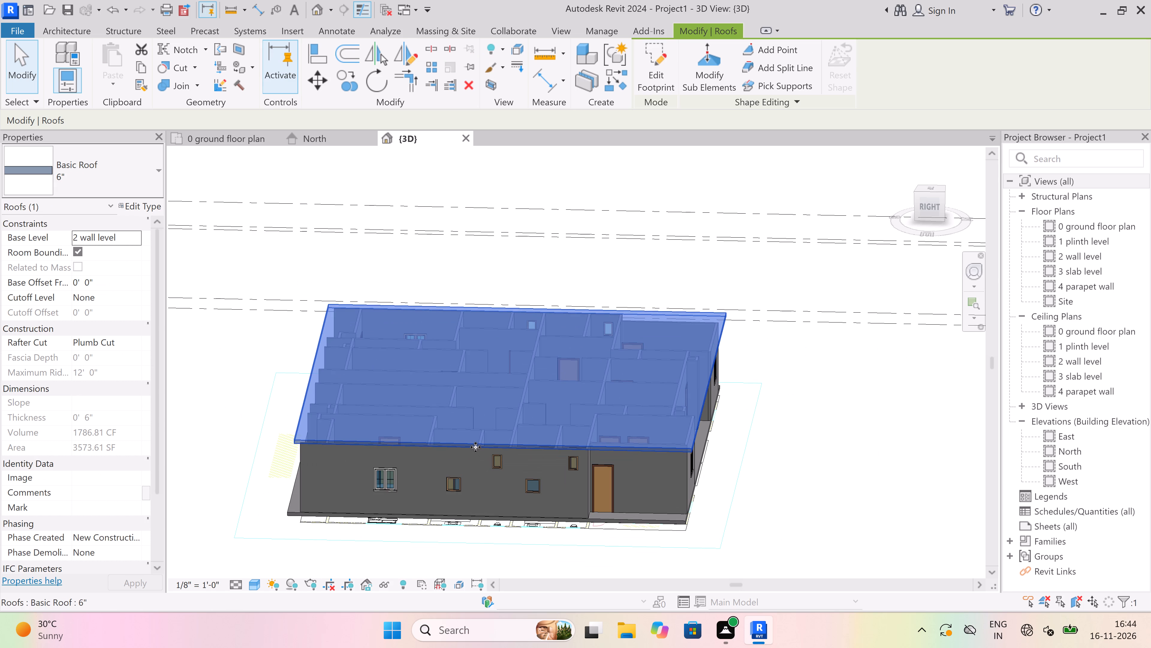
scroll(475, 447, "down", 3)
key("Escape")
Examine the building and its roof in the North elevation, the 0 ground floor plan and the 3D view.
scroll(473, 446, "down", 4)
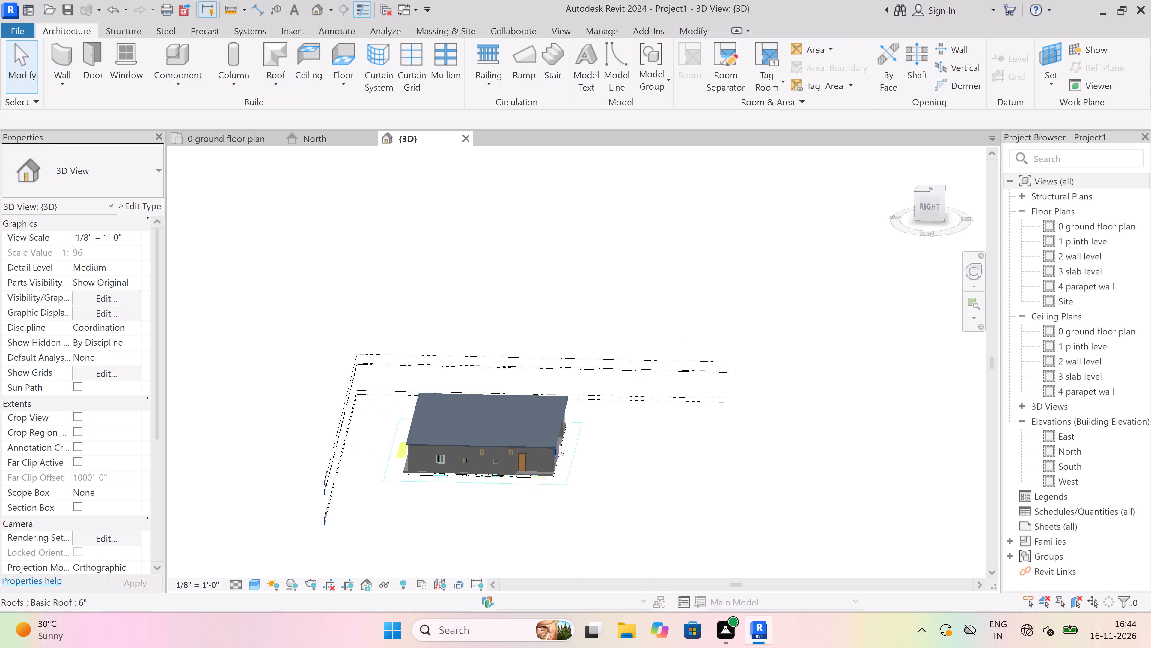
scroll(559, 444, "up", 3)
left_click(322, 136)
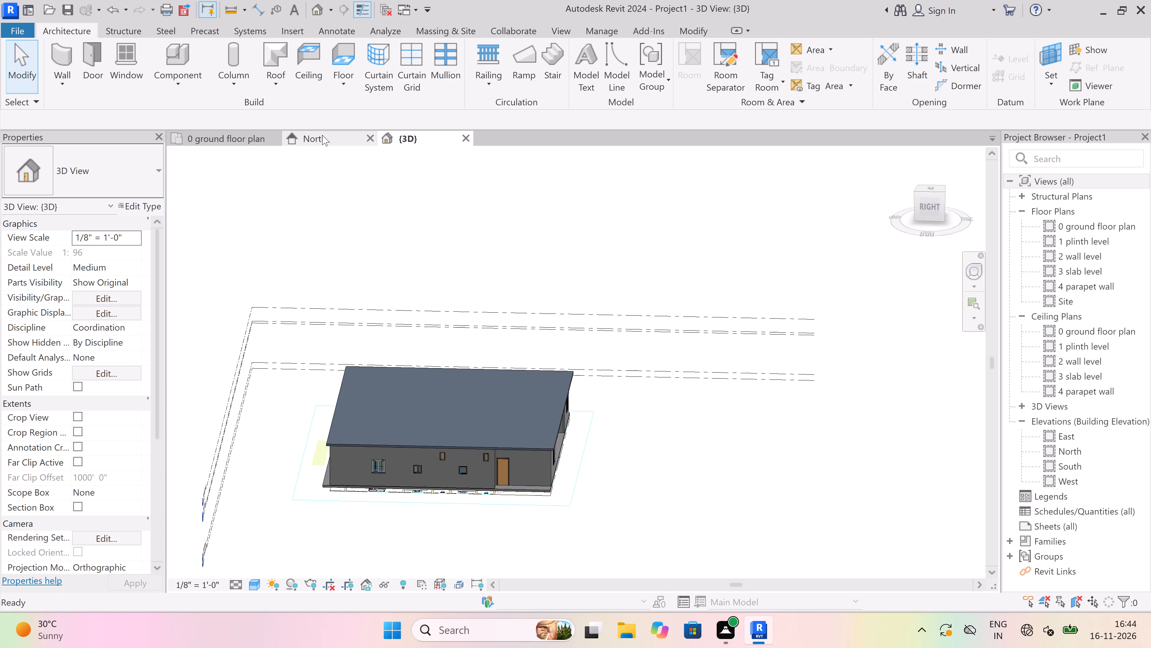
scroll(412, 360, "down", 4)
scroll(515, 385, "down", 7)
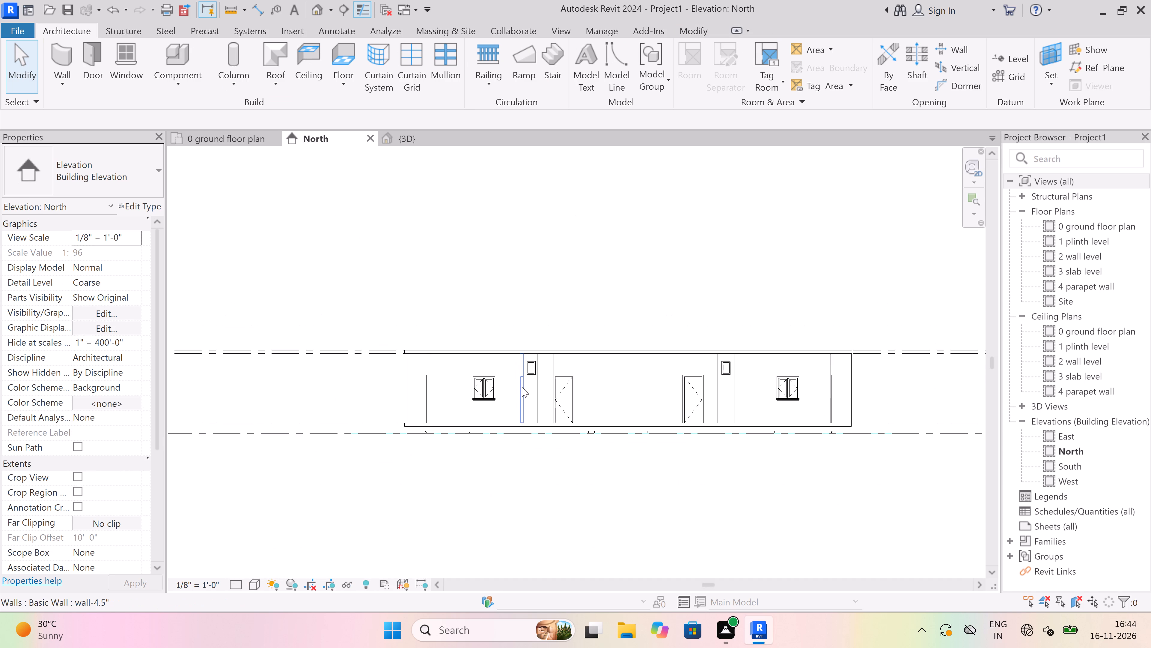
left_click(229, 133)
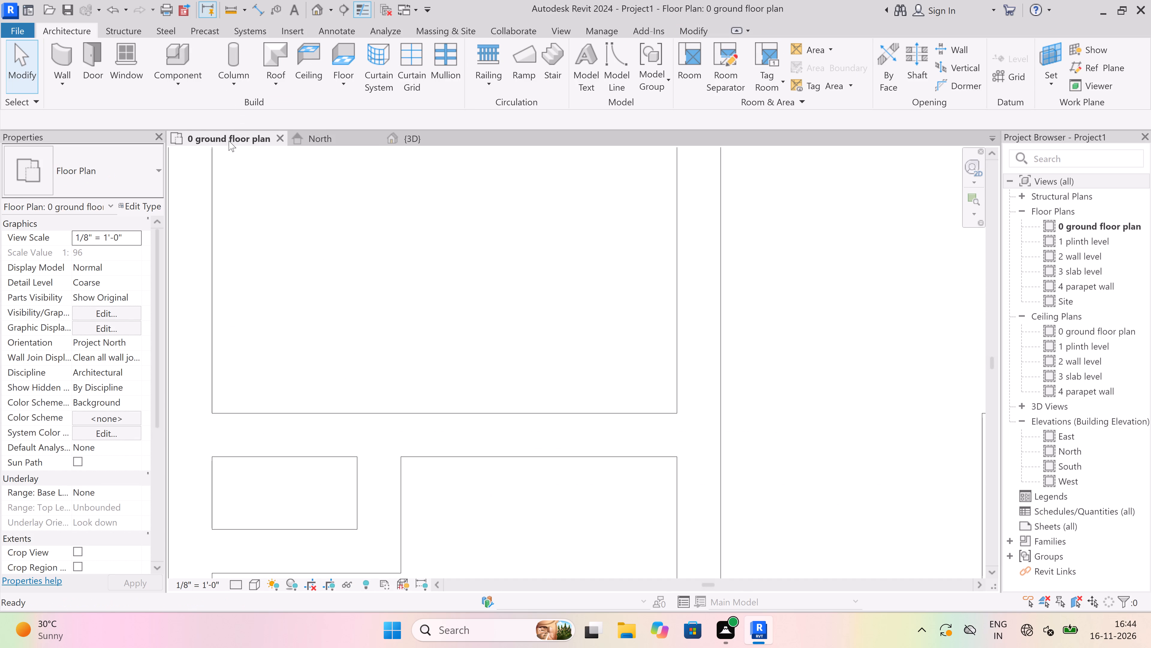
scroll(469, 448, "down", 5)
scroll(453, 400, "down", 10)
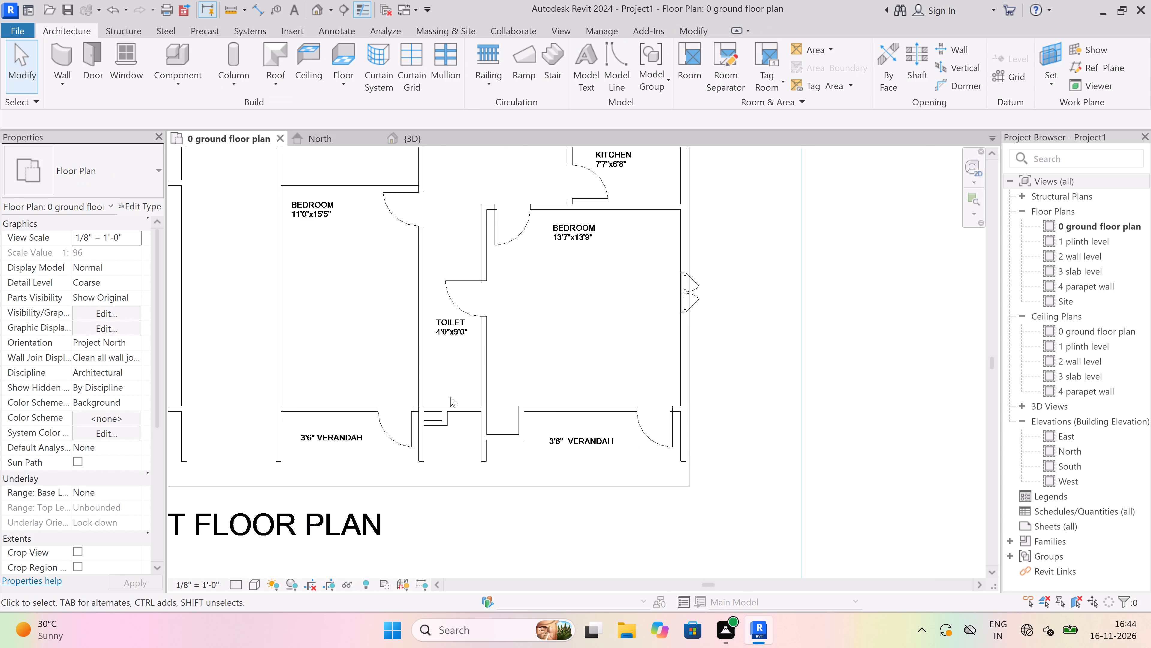
scroll(450, 397, "down", 5)
scroll(592, 500, "down", 10)
scroll(513, 476, "up", 4)
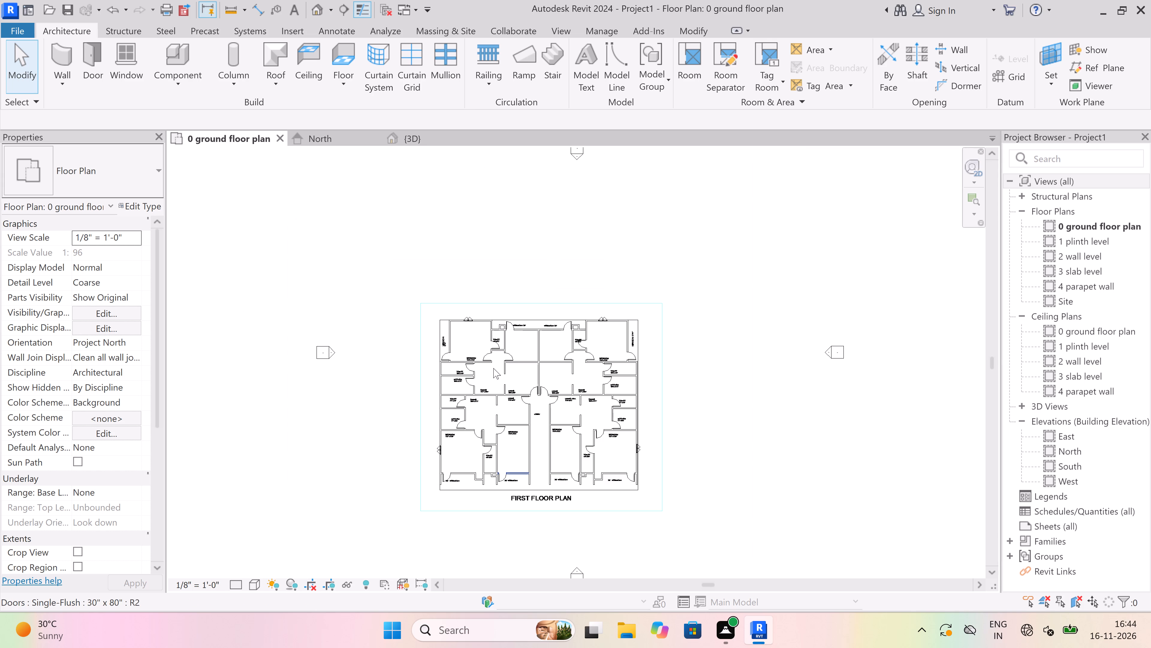
left_click(418, 134)
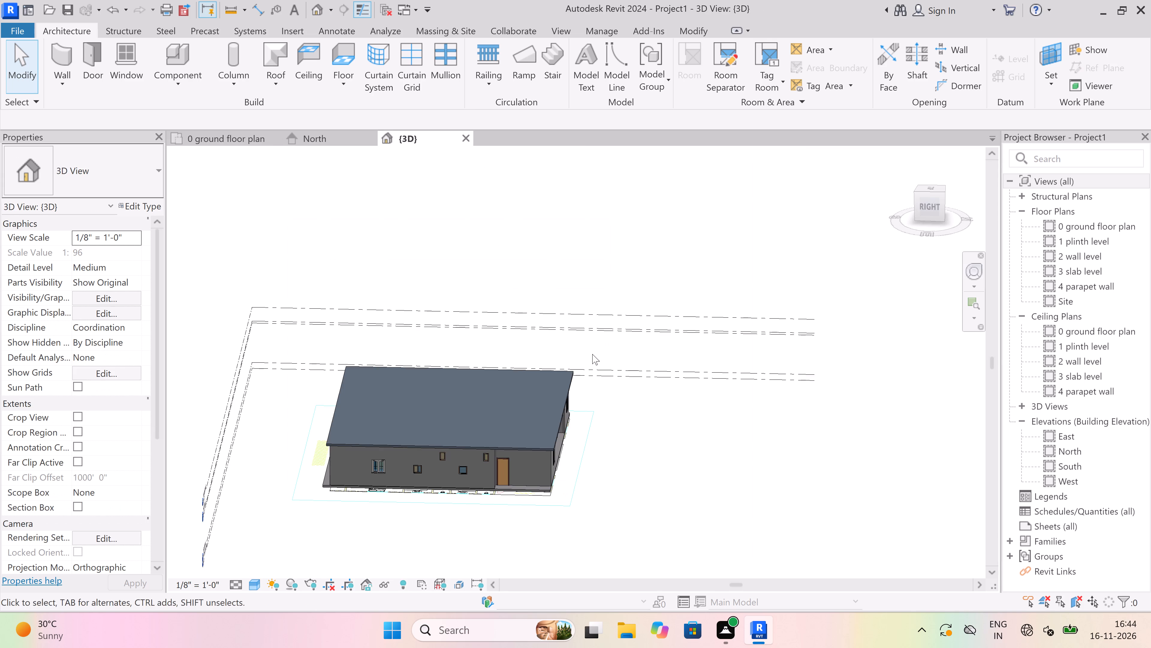
scroll(580, 370, "down", 4)
scroll(570, 441, "up", 4)
scroll(552, 400, "up", 3)
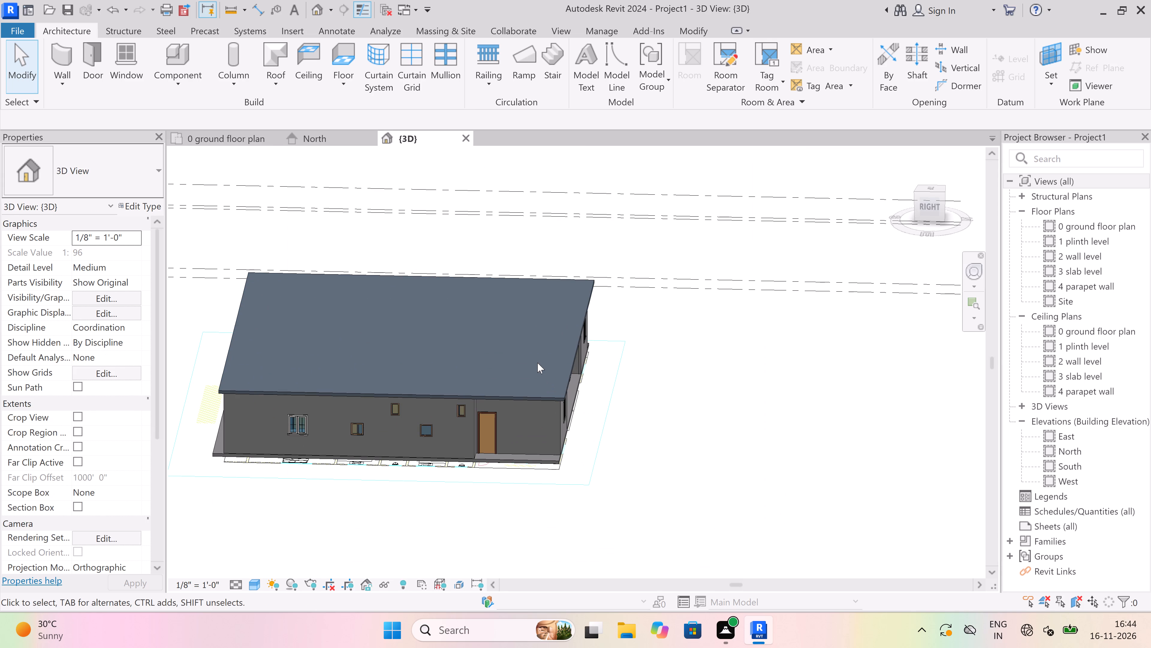
Delete the 4 parapet wall level in the North elevation, together with its associated plan views.
left_click(337, 142)
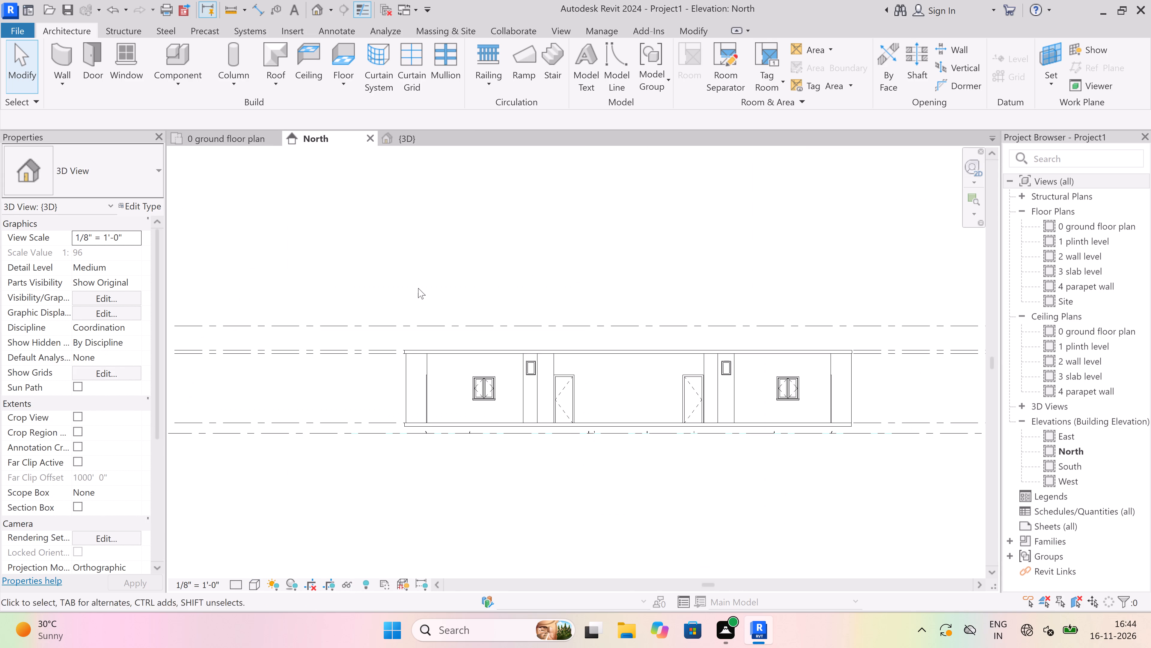
scroll(498, 427, "down", 10)
scroll(614, 405, "up", 4)
scroll(594, 381, "up", 9)
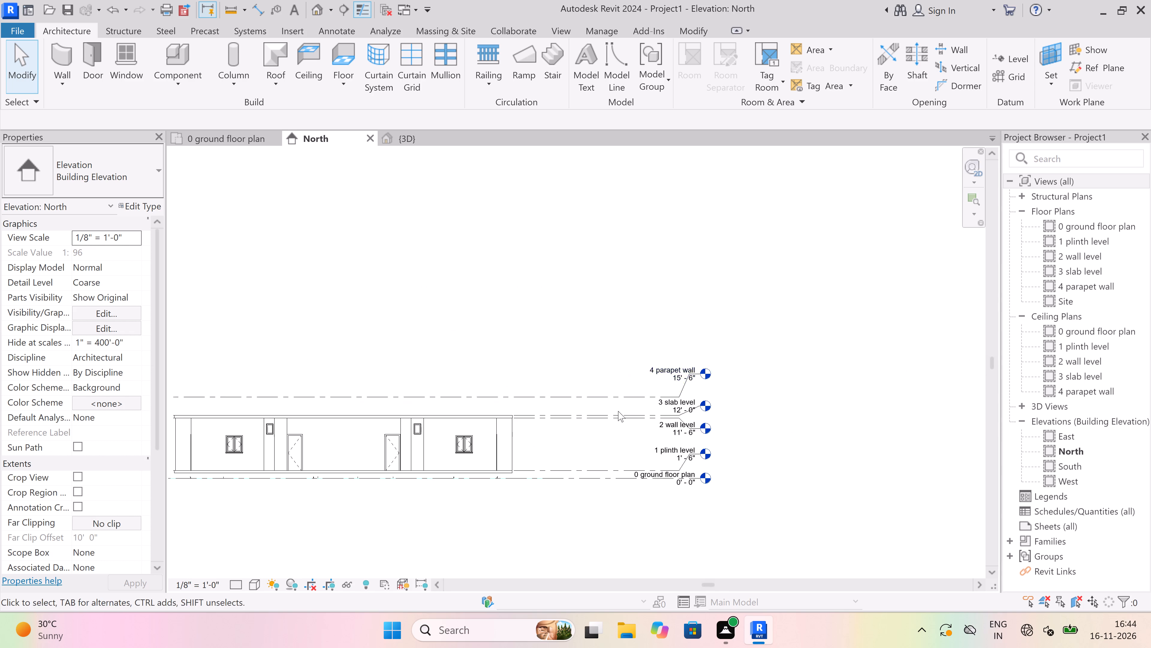
scroll(609, 364, "up", 3)
left_click(646, 363)
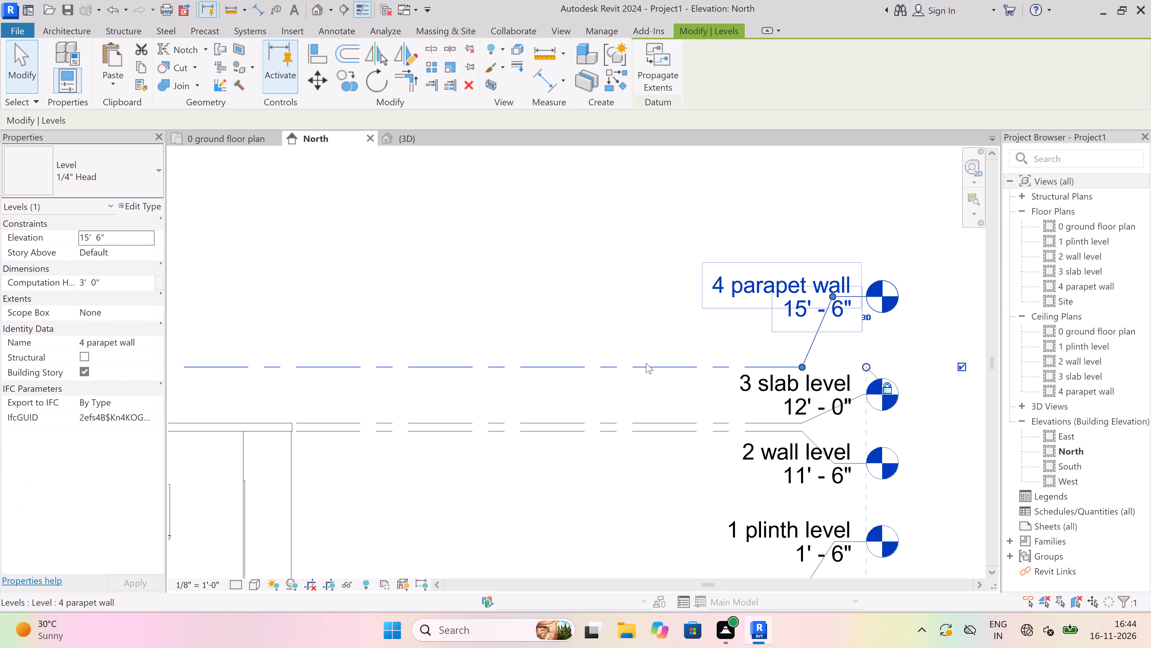
key("Delete")
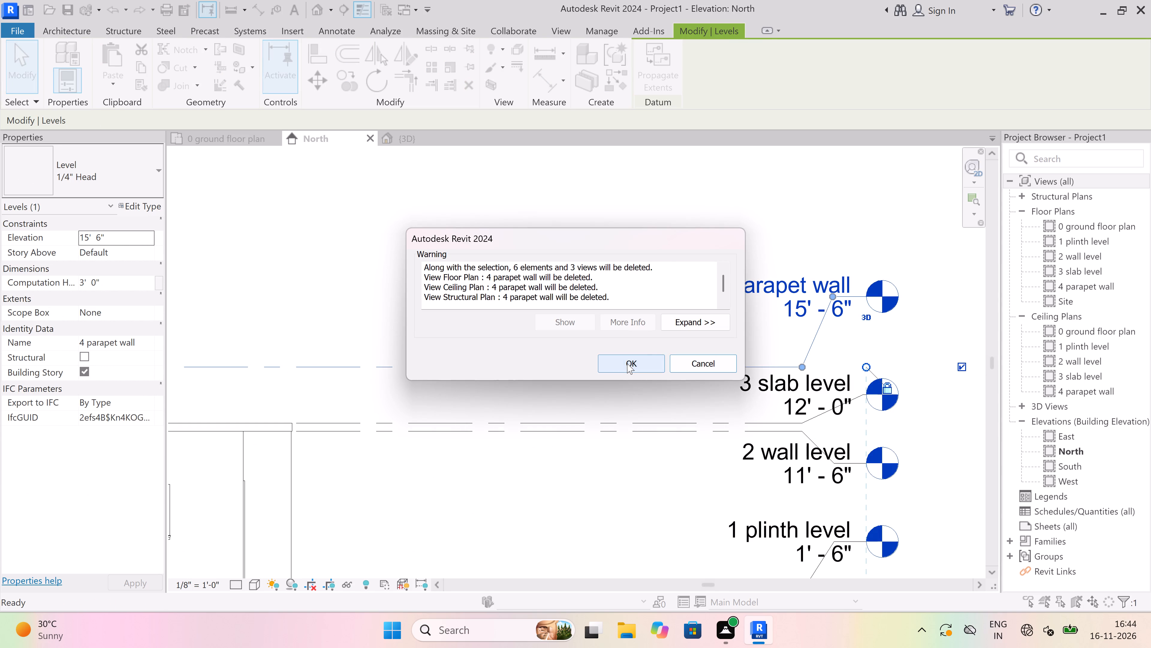
left_click(627, 363)
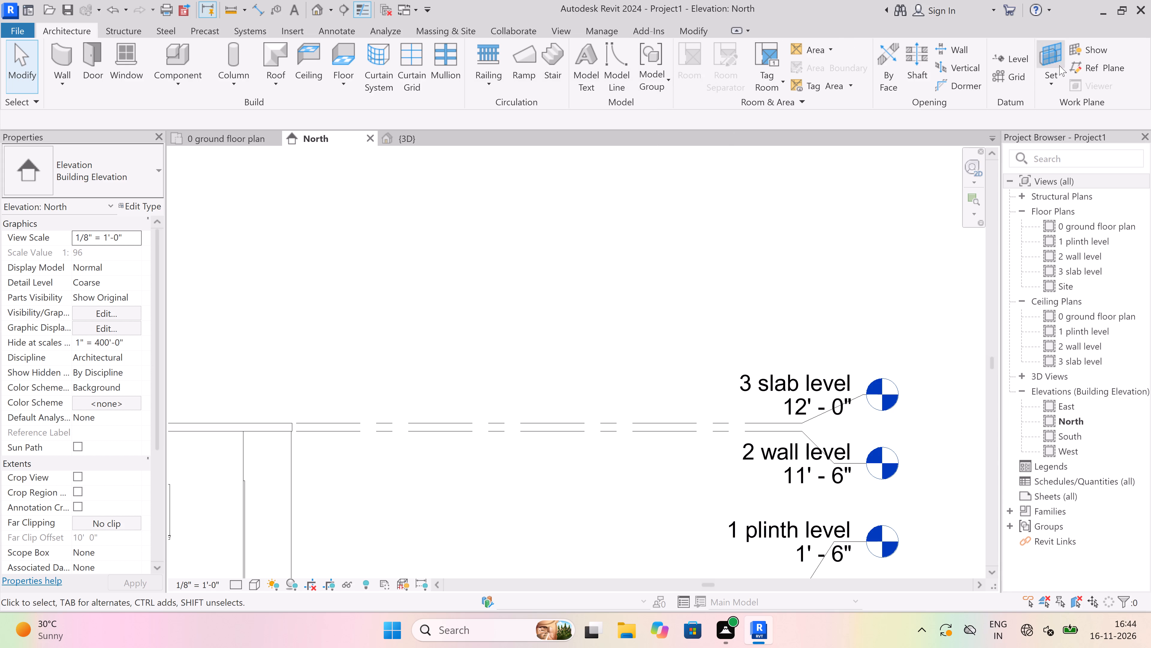
Create a level by picking the 3 slab level line with a 10' 6" upward offset.
left_click(1012, 58)
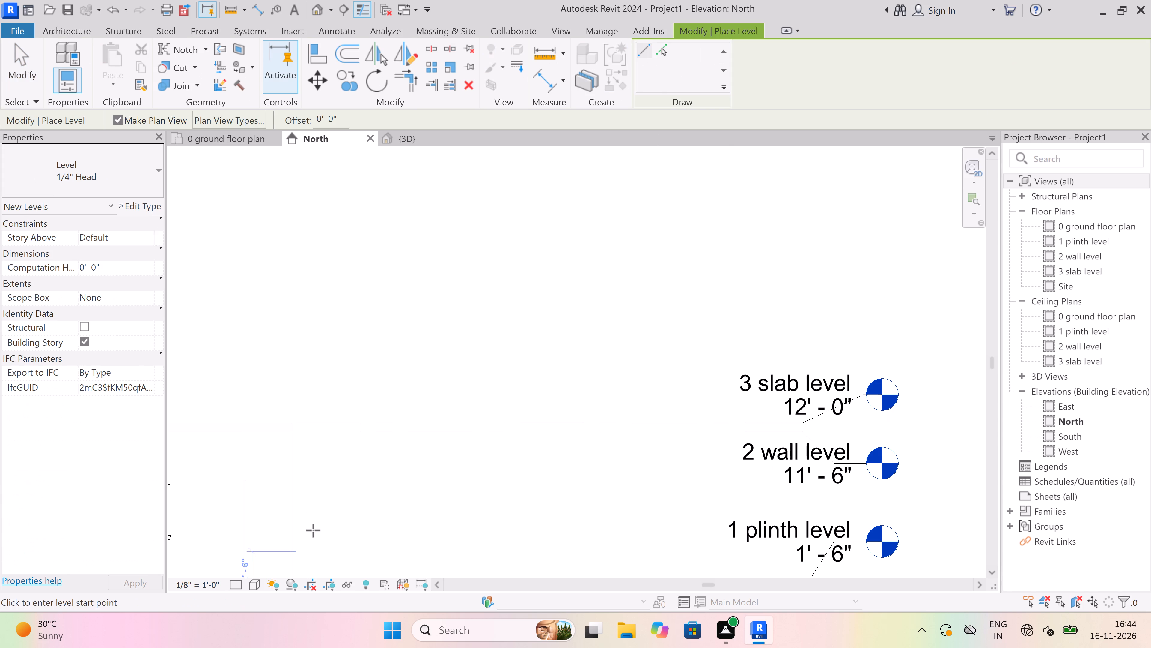
left_click(659, 46)
left_click(341, 117)
key("BackSpace")
key("BackSpace")
key("BackSpace")
key("BackSpace")
key("BackSpace")
key("BackSpace")
key("BackSpace")
key("BackSpace")
key("BackSpace")
key("BackSpace")
key("BackSpace")
key("BackSpace")
key("BackSpace")
key("BackSpace")
key("BackSpace")
key("BackSpace")
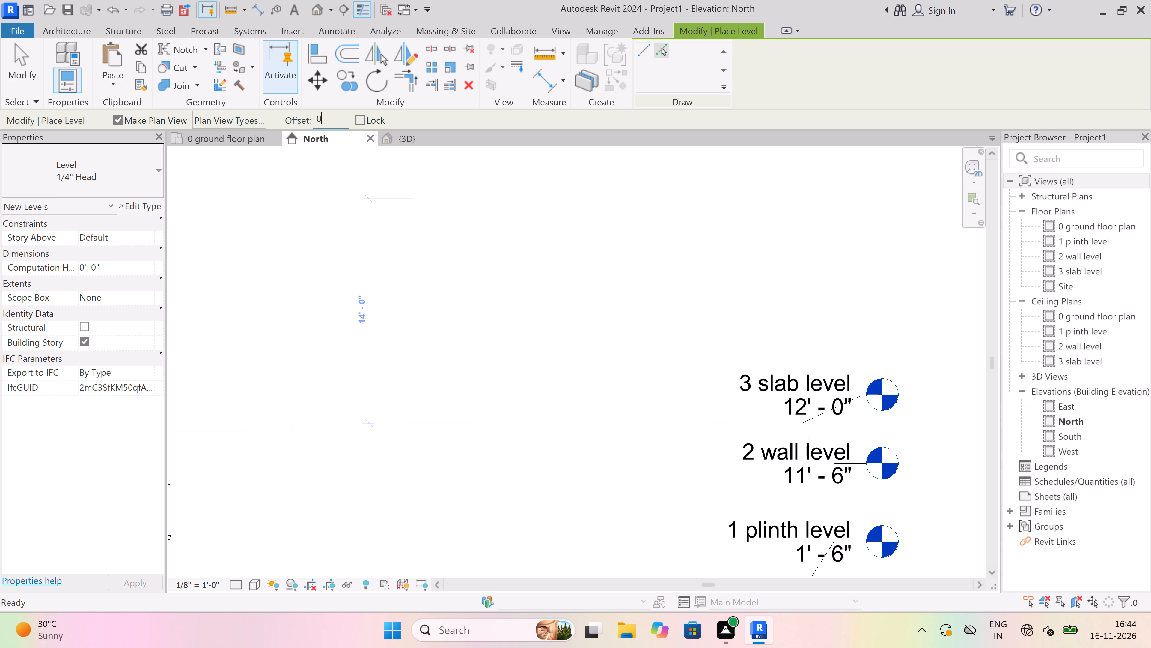
type("10'6\"")
left_click(431, 416)
scroll(432, 415, "down", 4)
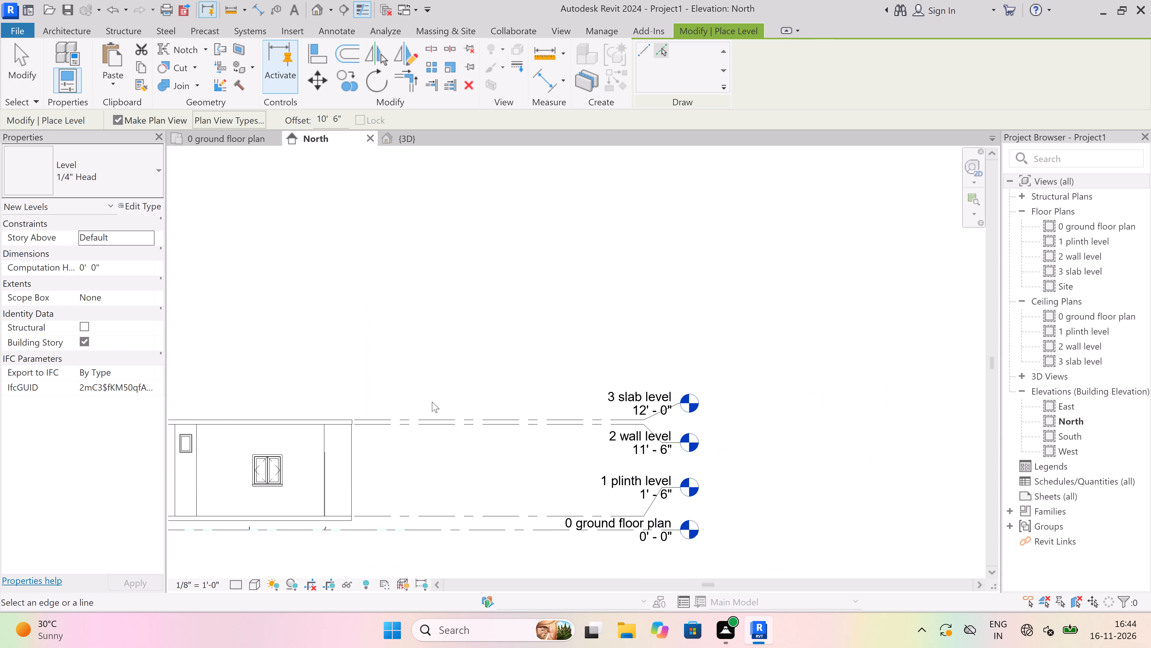
left_click(436, 417)
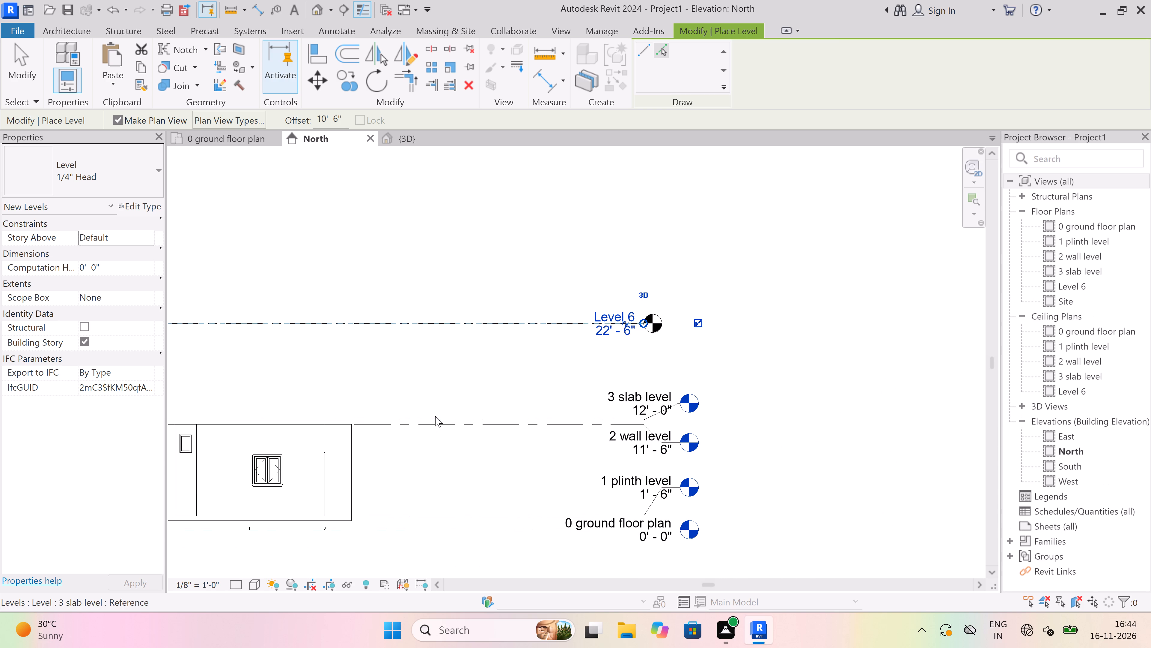
Add another level 10' 6" above the new 22' 6" level by picking its line.
left_click(445, 321)
scroll(445, 321, "down", 5)
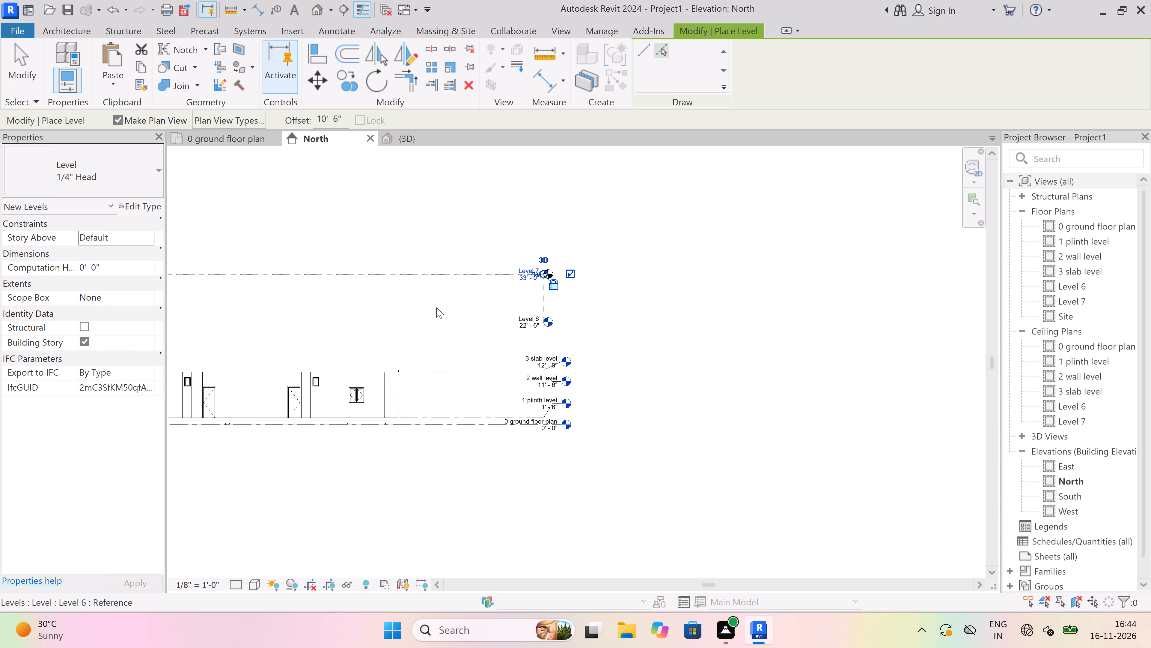
Add a third upper level 10' 6" above the 33' 0" level by picking its line in the North elevation.
scroll(429, 276, "up", 1)
left_click(433, 268)
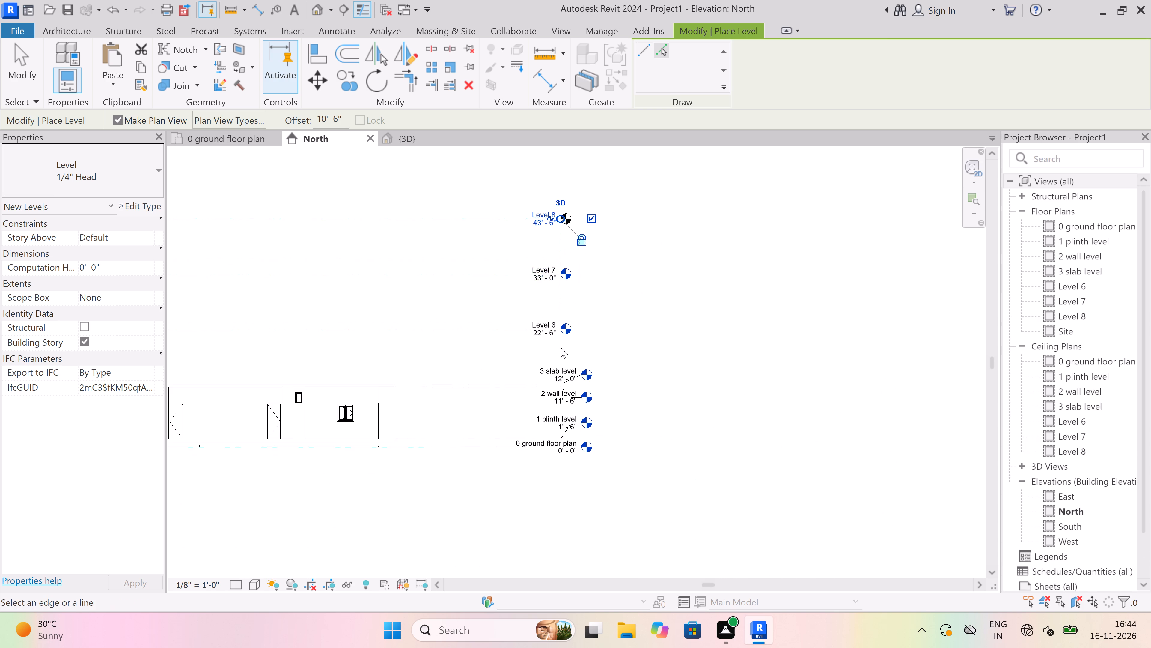
scroll(642, 392, "down", 5)
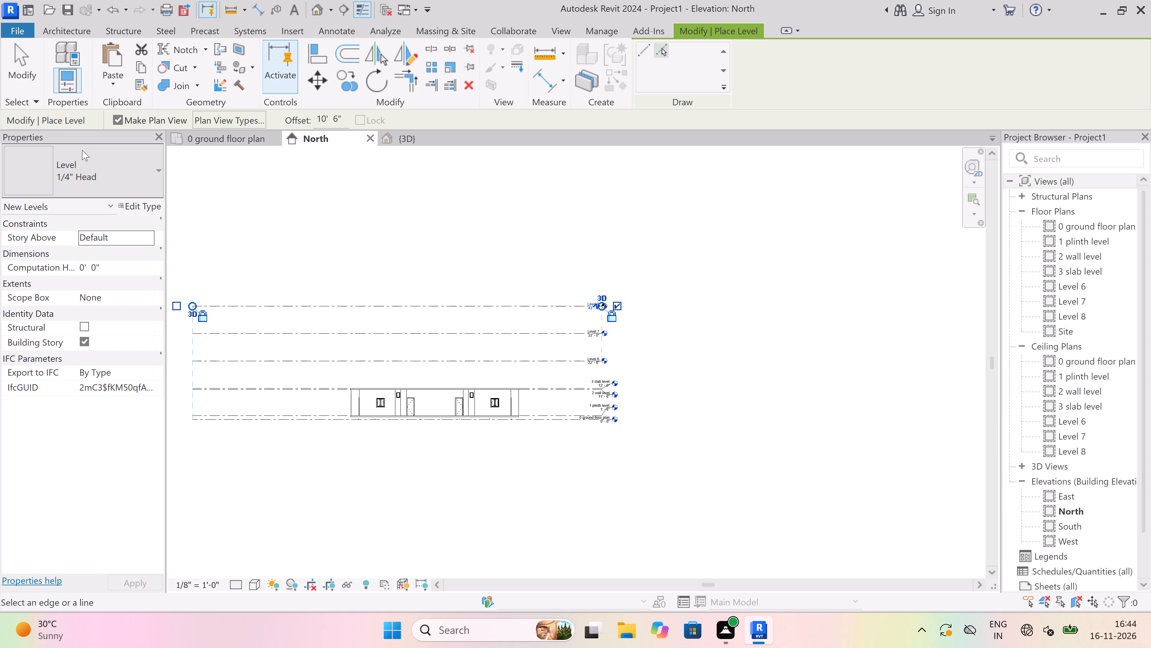
left_click(119, 79)
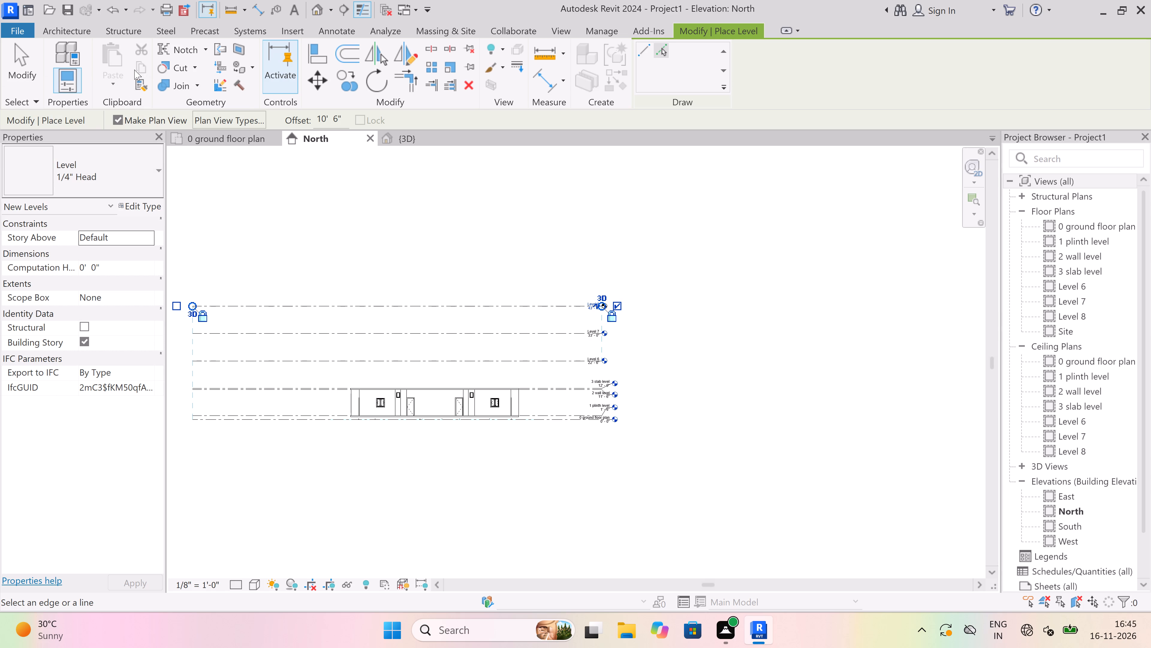
key("Escape")
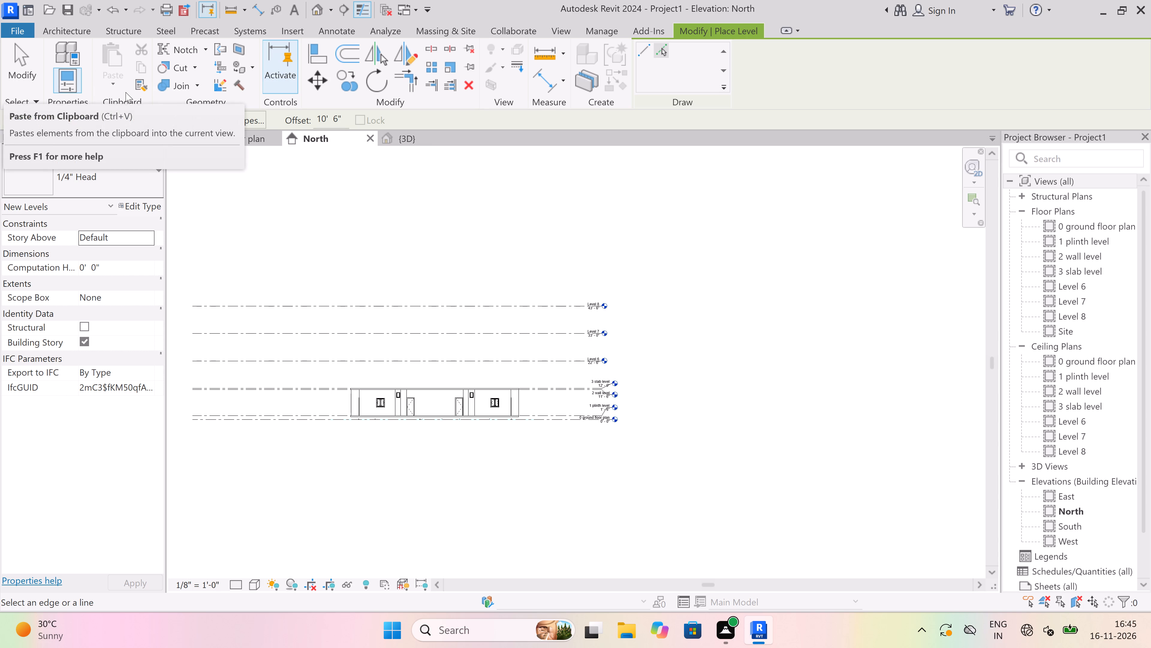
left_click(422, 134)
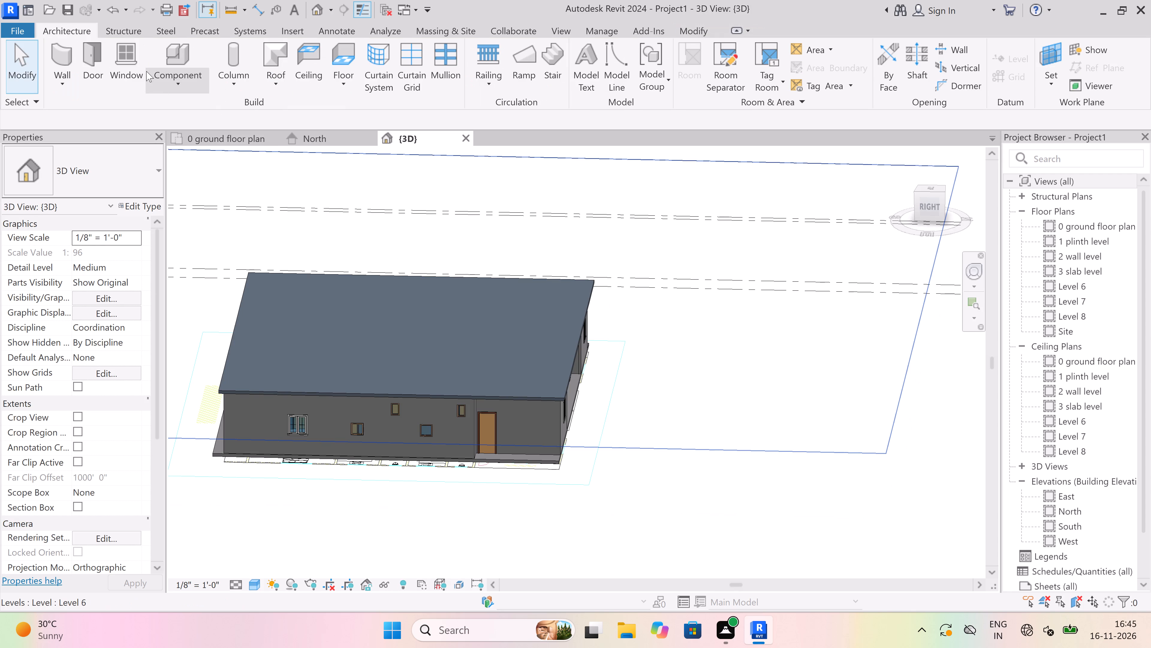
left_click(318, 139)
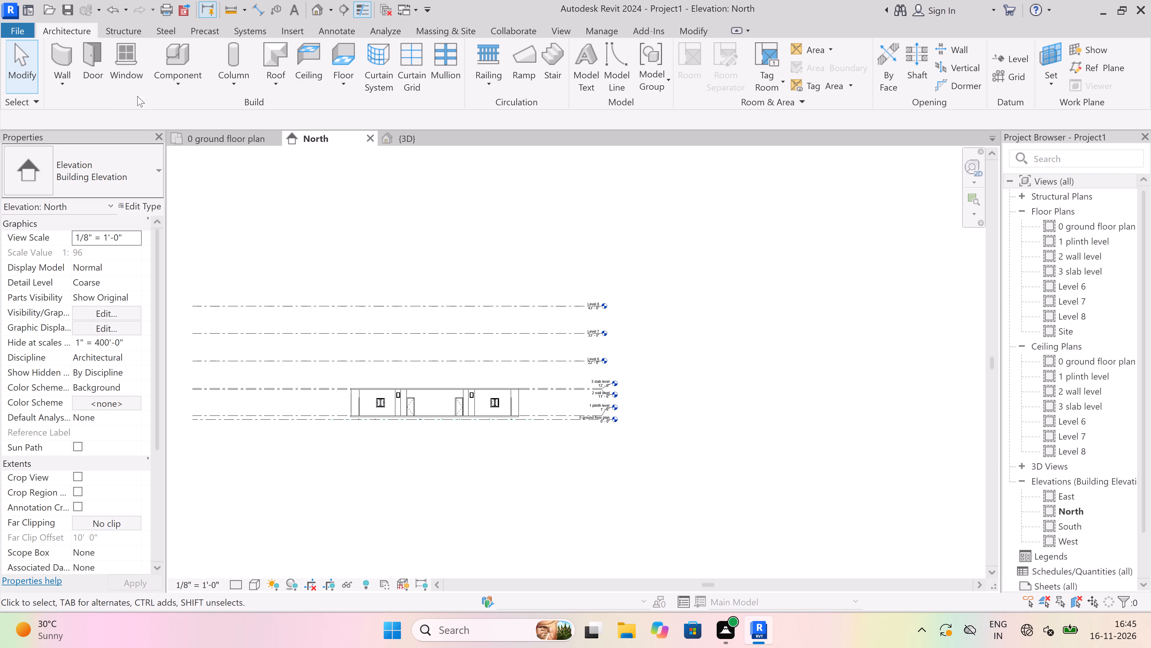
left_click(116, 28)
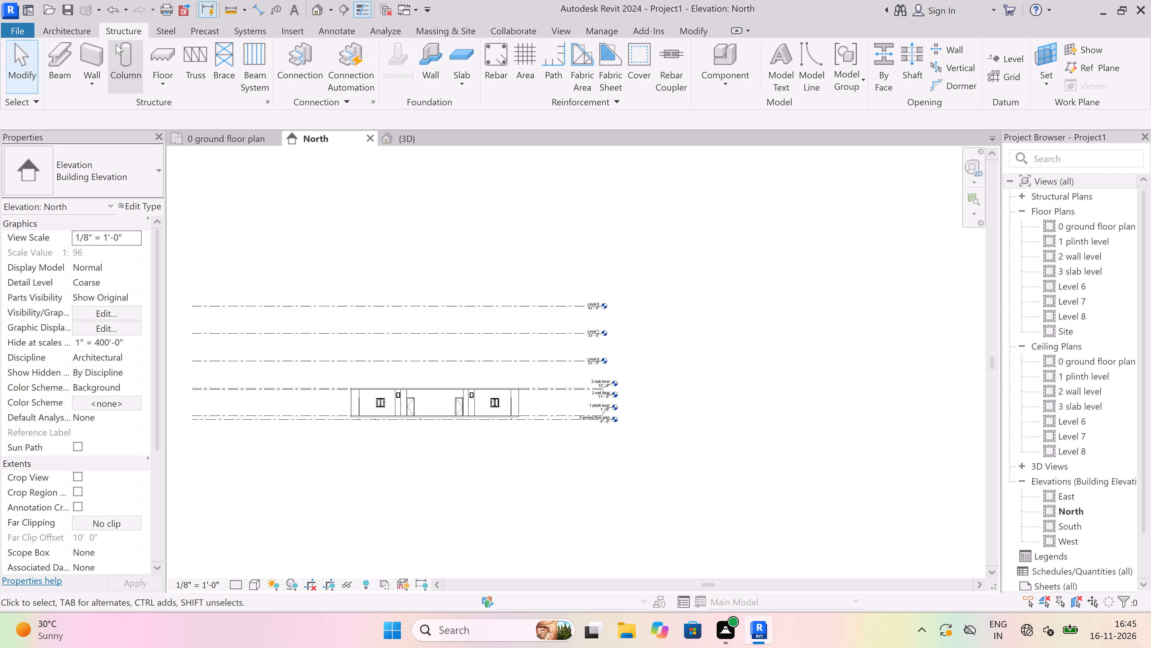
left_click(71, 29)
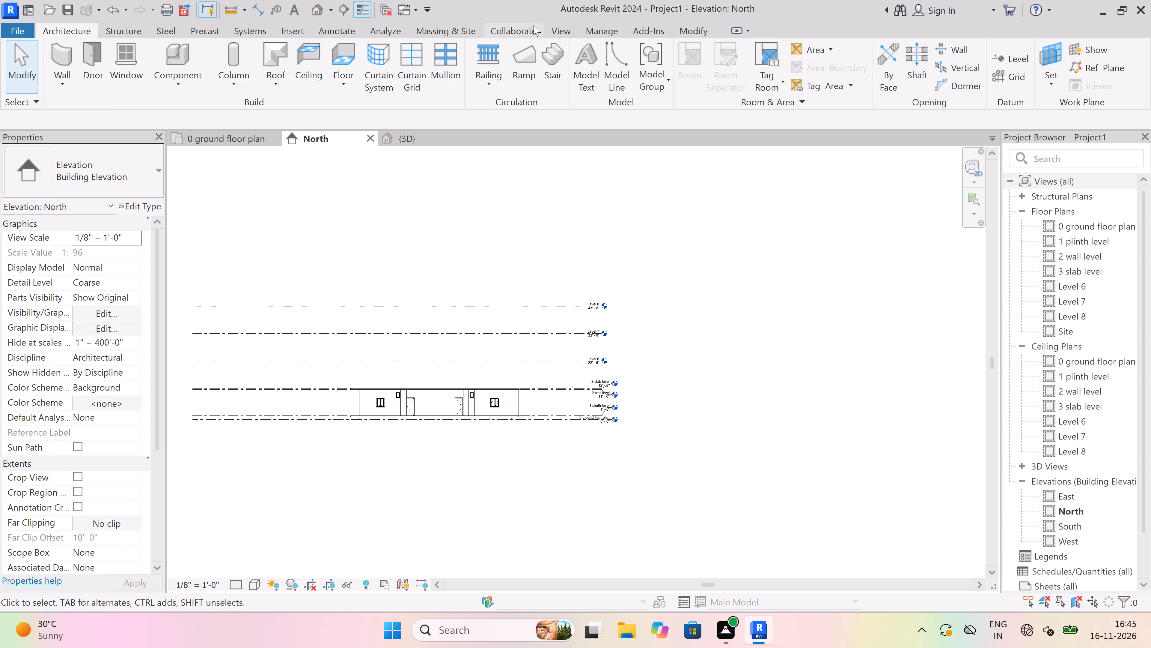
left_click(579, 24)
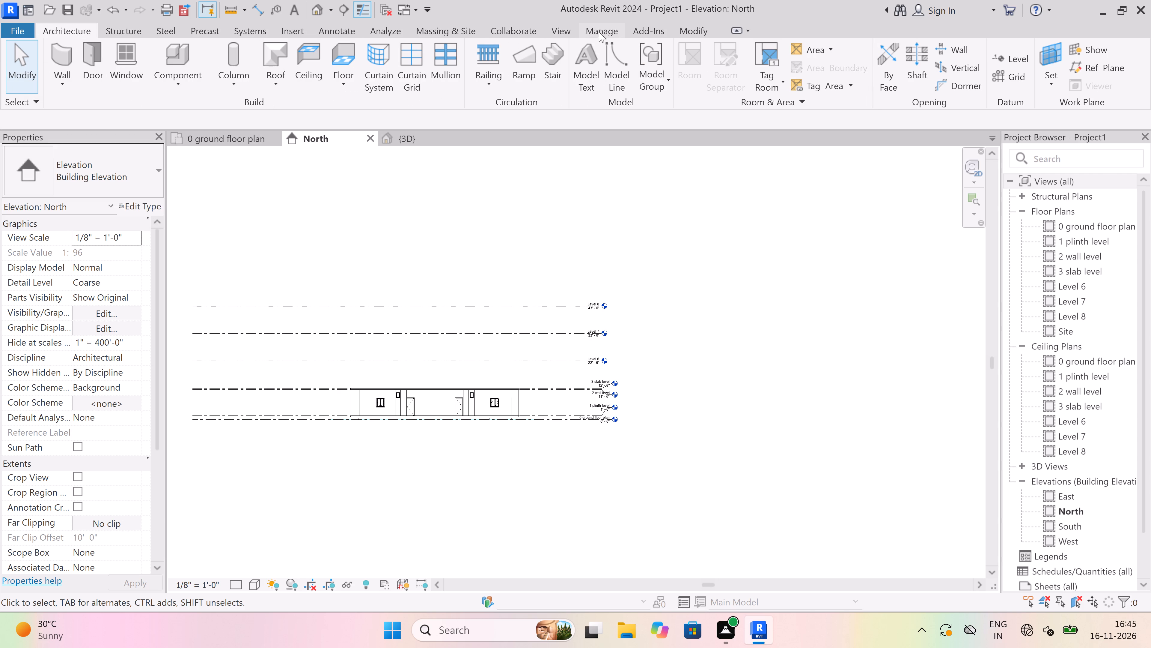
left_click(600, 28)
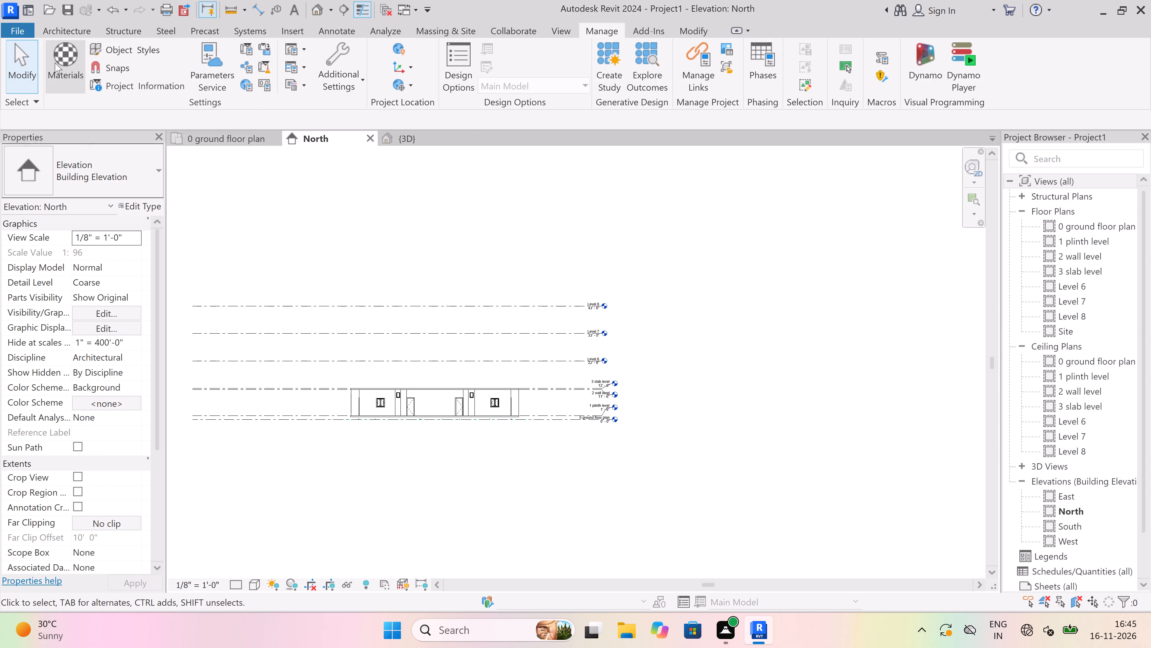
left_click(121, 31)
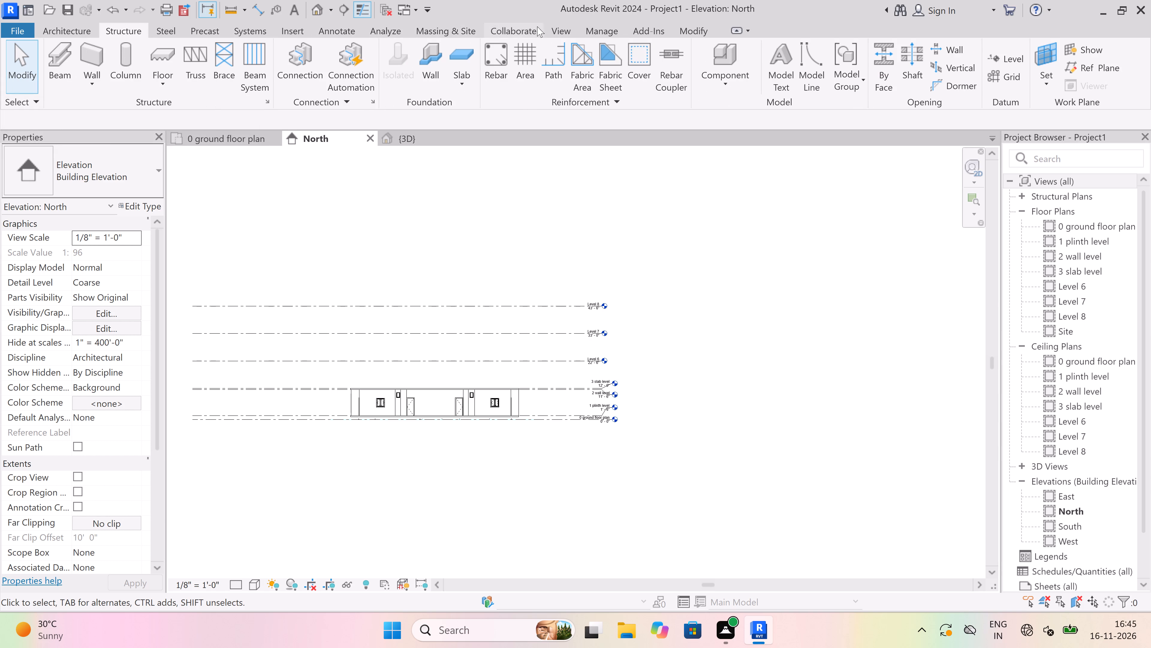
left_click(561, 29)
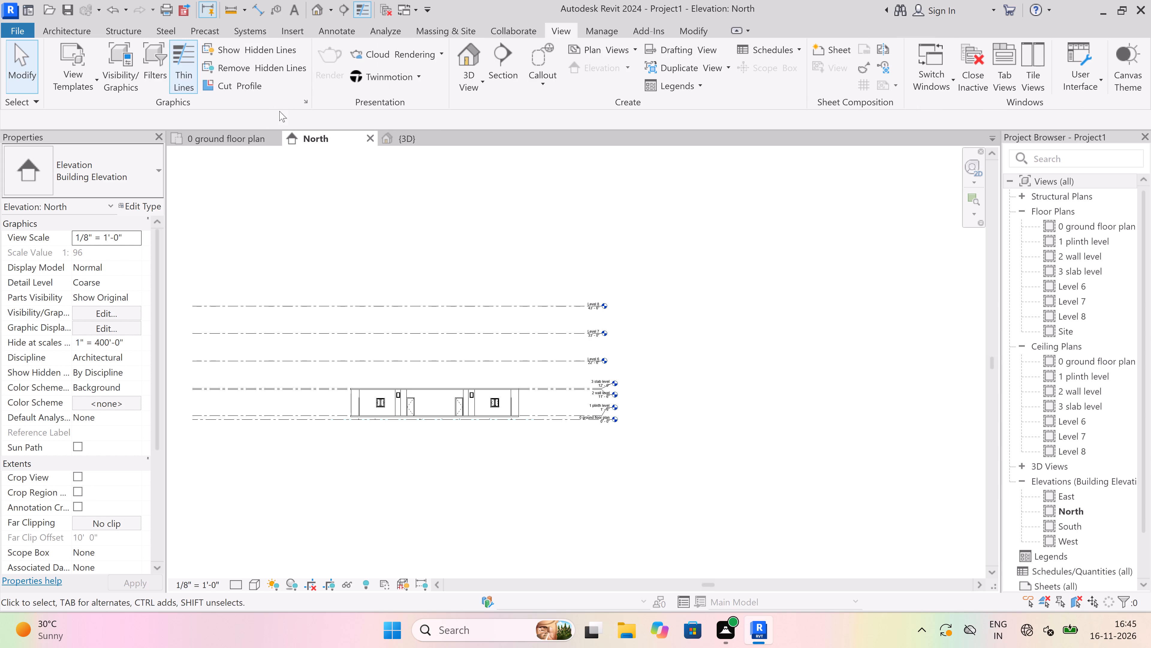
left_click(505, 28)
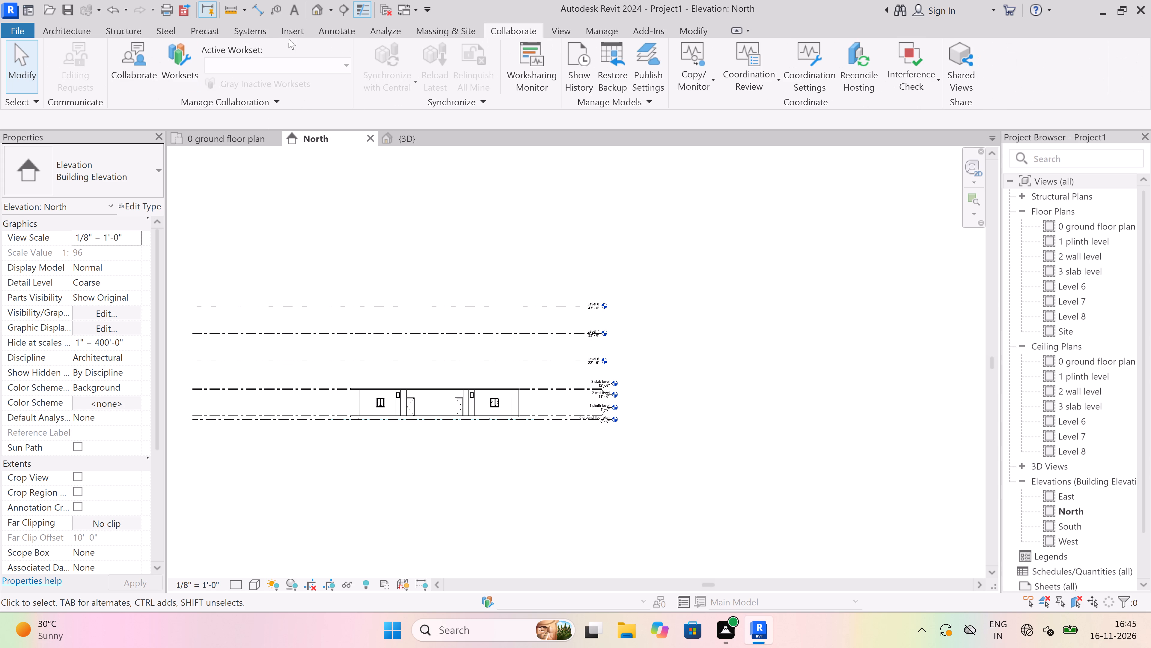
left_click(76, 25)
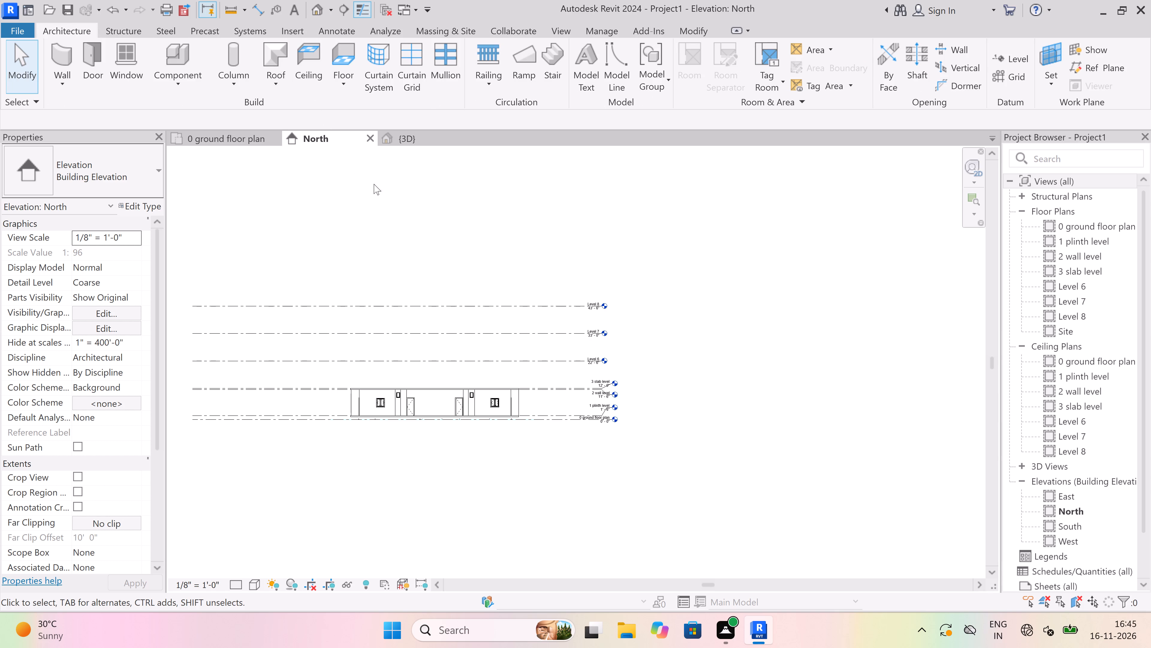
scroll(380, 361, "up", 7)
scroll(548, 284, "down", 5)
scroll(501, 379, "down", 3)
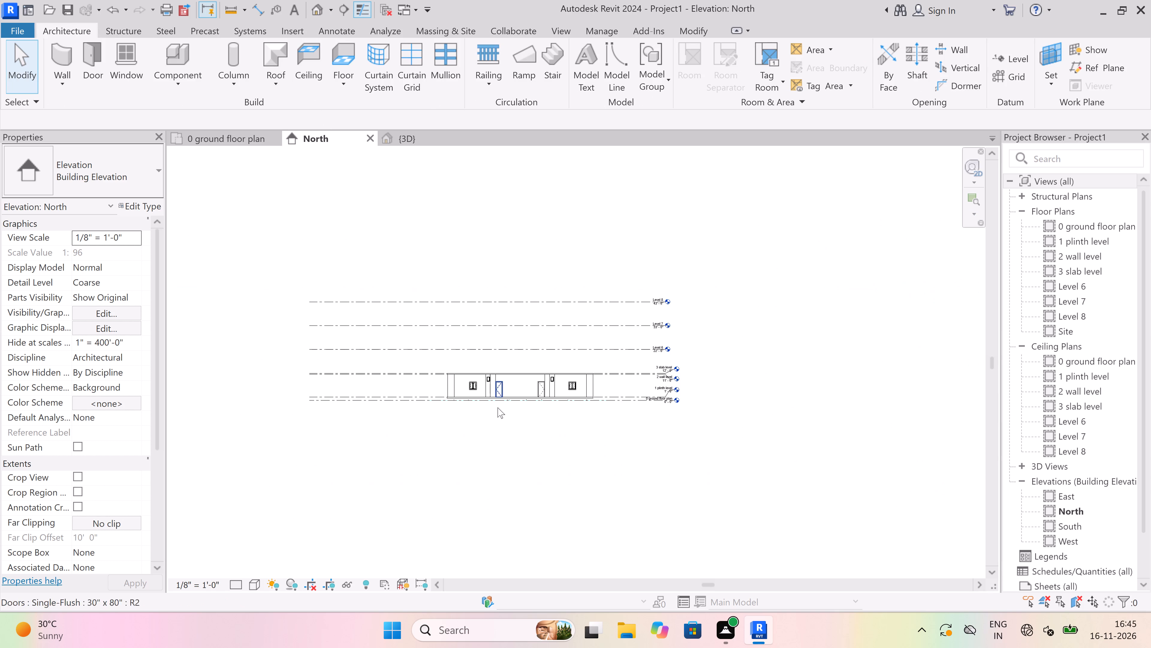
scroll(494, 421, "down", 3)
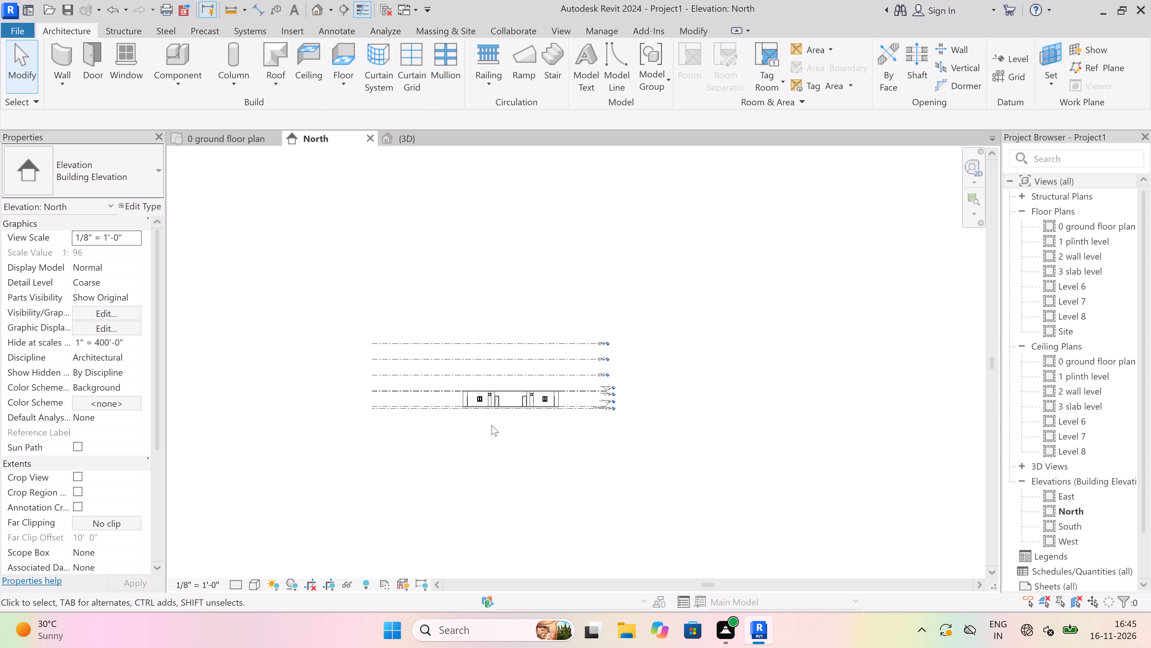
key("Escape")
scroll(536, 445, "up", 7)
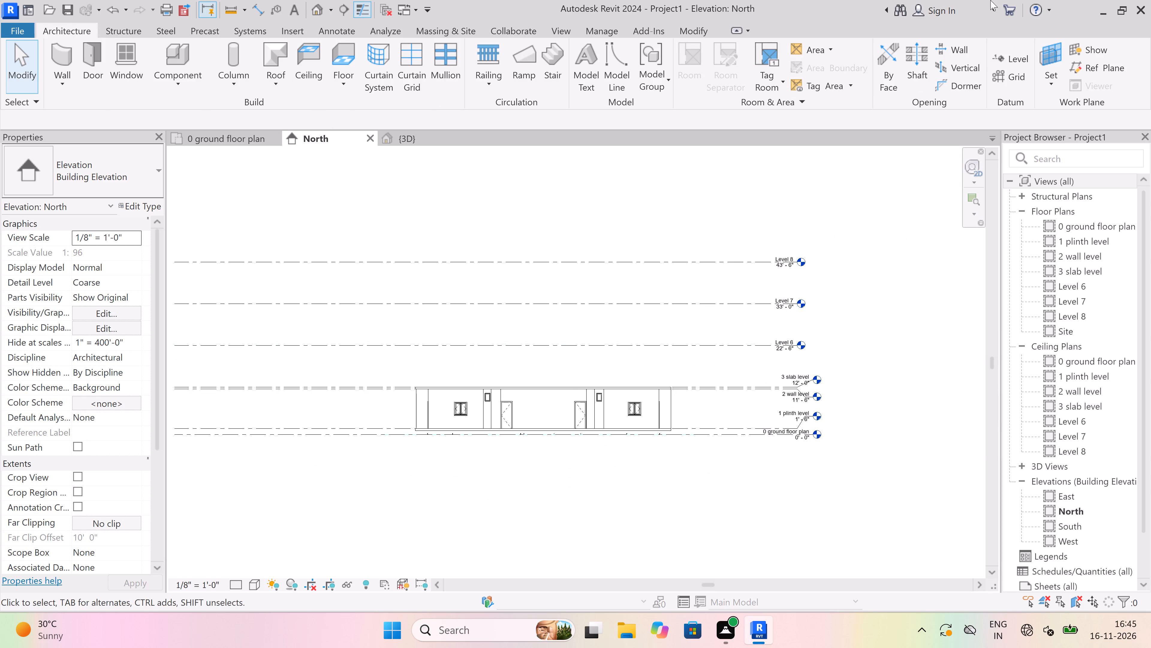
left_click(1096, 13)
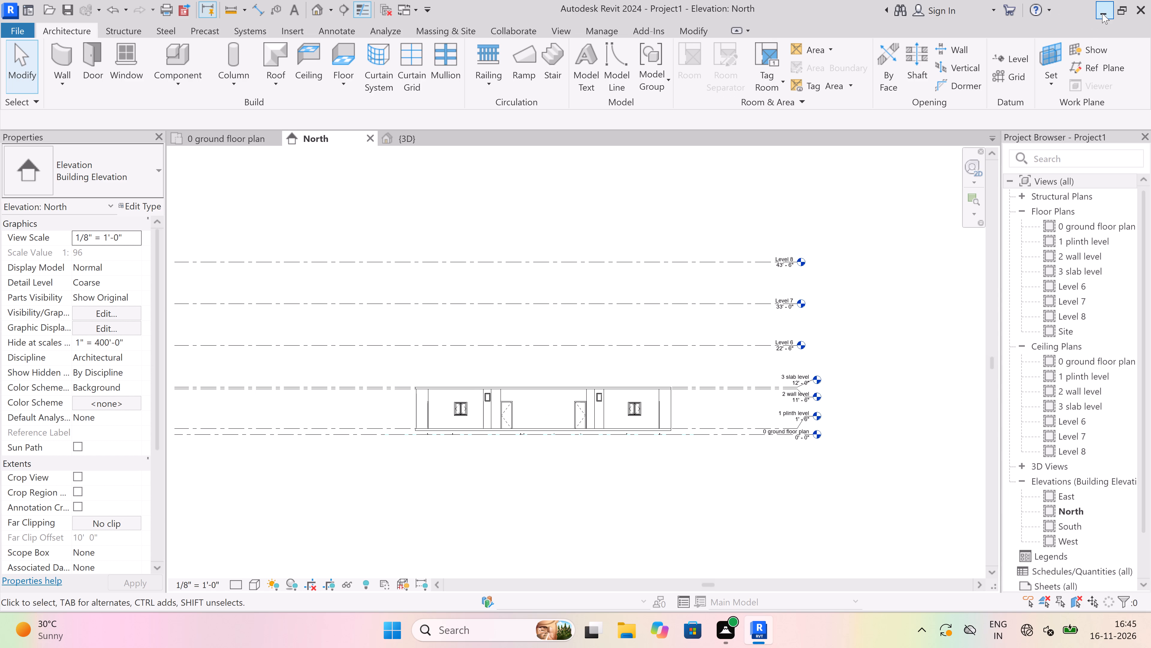